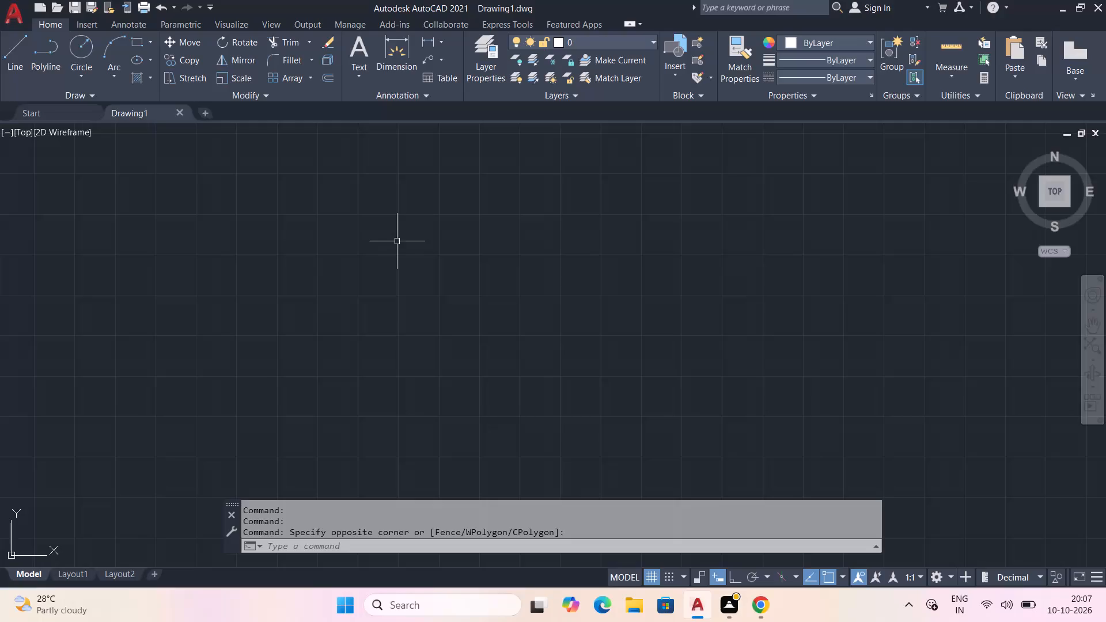
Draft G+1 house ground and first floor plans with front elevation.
Configure the drawing units to Engineering length with 0'-0.0" precision and an insertion scale of Inches.
{"action": "key", "text": "Escape"}
{"action": "key", "text": "u"}
{"action": "key", "text": "Right"}
{"action": "key", "text": "n"}
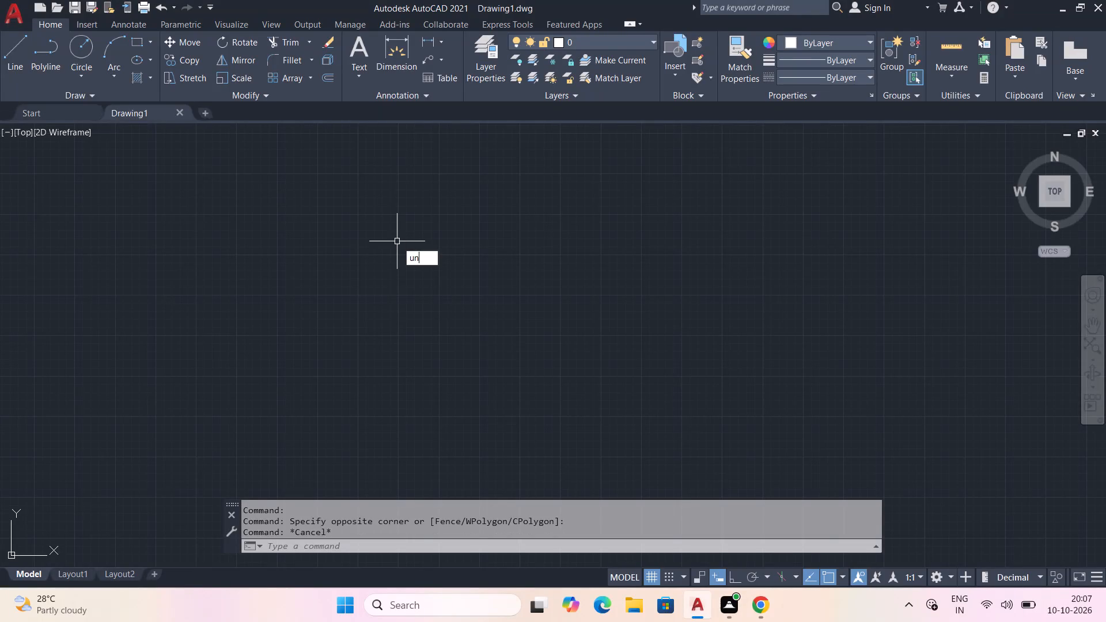
{"action": "key", "text": "Return"}
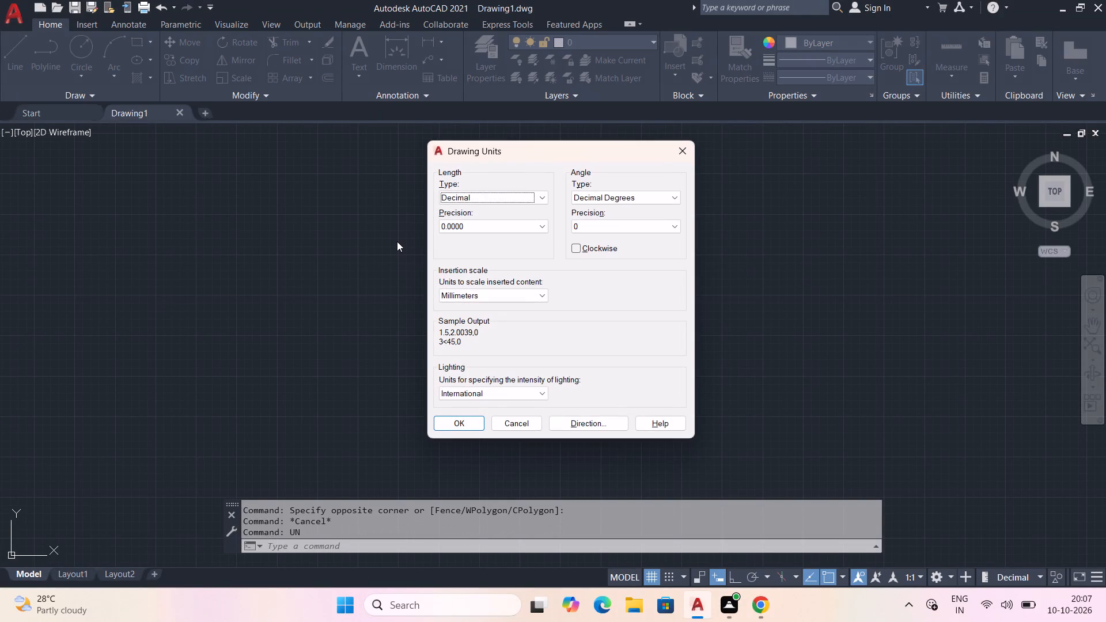
{"action": "left_click", "coordinate": [536, 199]}
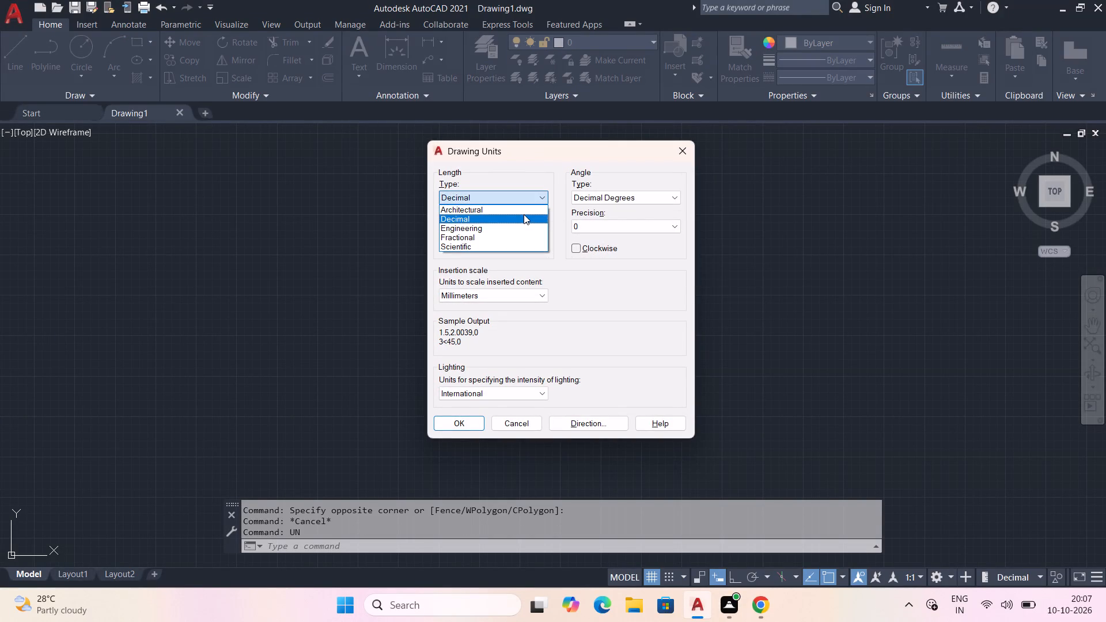
{"action": "left_click", "coordinate": [518, 228]}
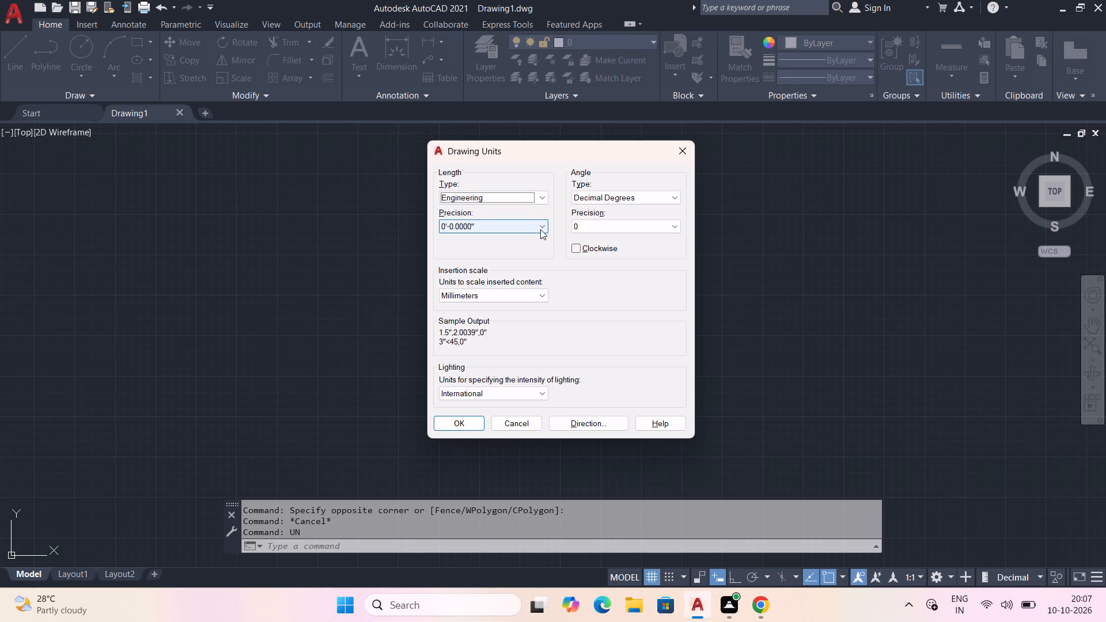
{"action": "left_click", "coordinate": [540, 229]}
{"action": "left_click", "coordinate": [508, 249]}
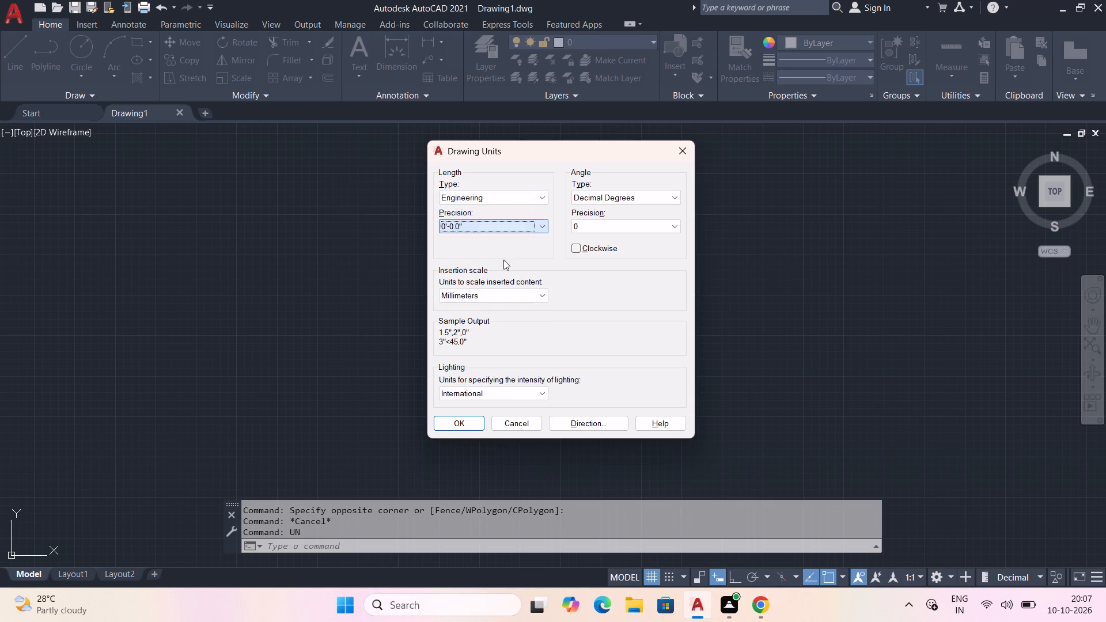
{"action": "left_click", "coordinate": [525, 295]}
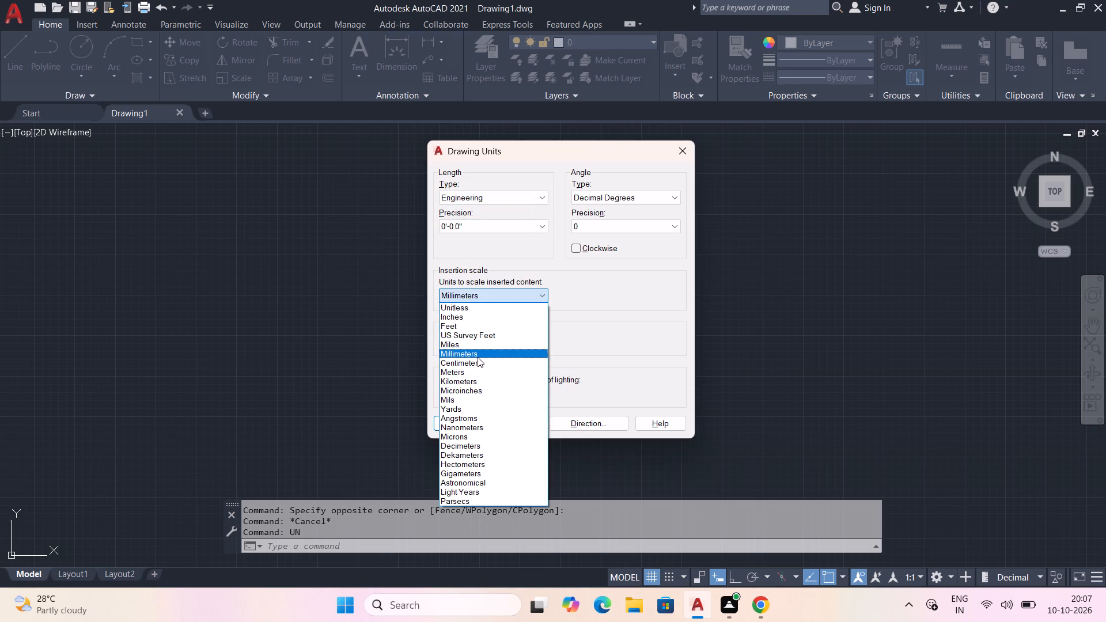
{"action": "left_click", "coordinate": [497, 318]}
{"action": "left_click", "coordinate": [467, 422]}
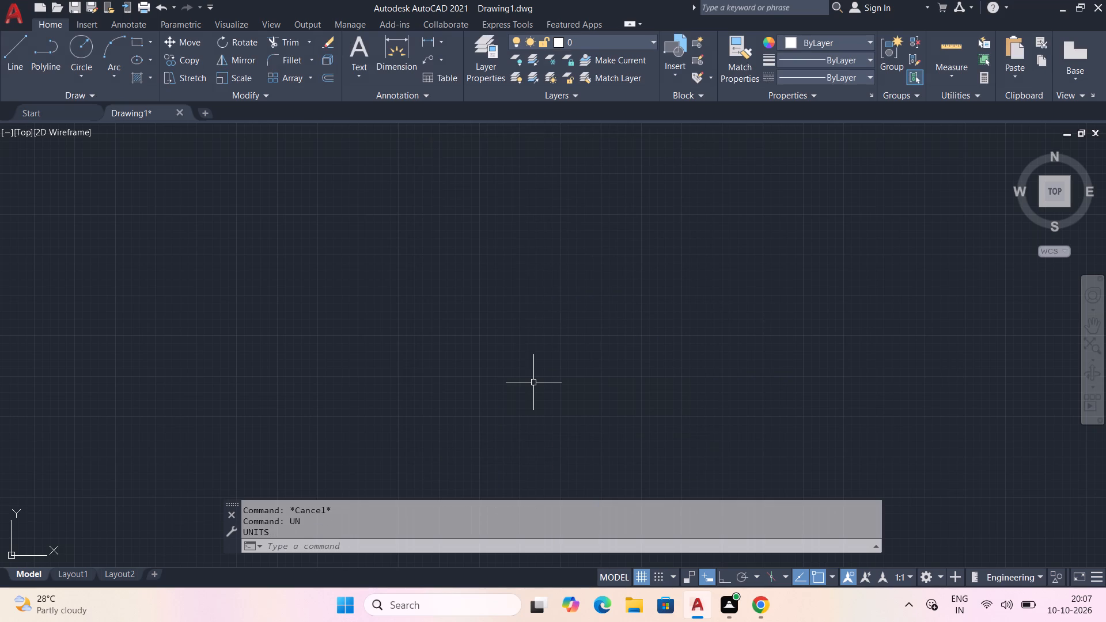
Modify the ISO-25 dimension style's primary units to Engineering format with 0'-0.0" precision.
{"action": "key", "text": "d"}
{"action": "key", "text": "space"}
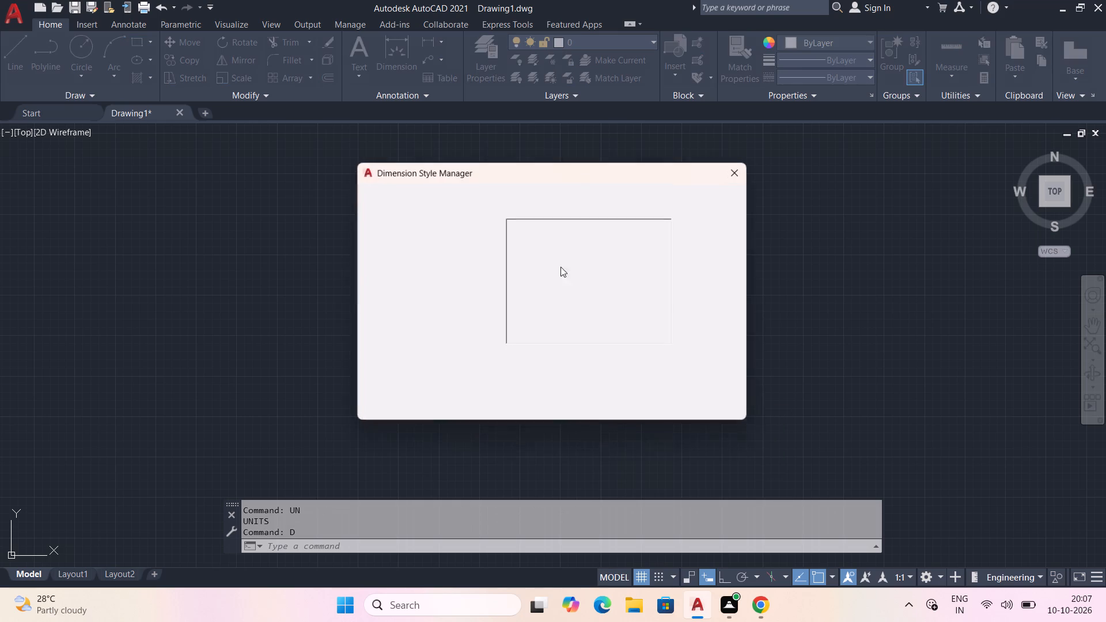
{"action": "left_click", "coordinate": [721, 274]}
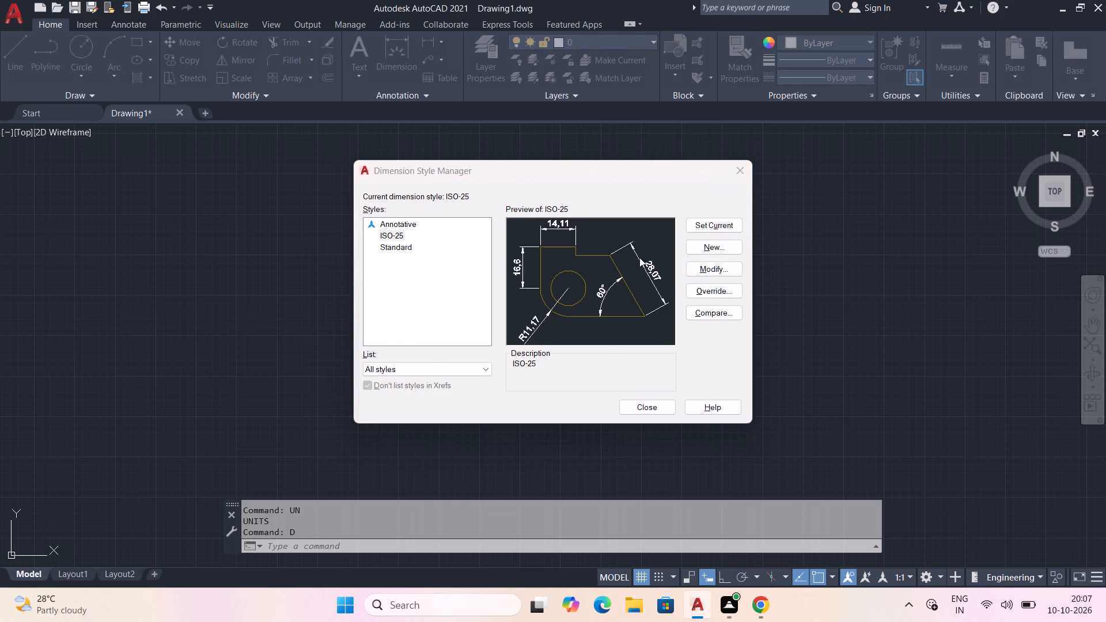
{"action": "left_click", "coordinate": [487, 143]}
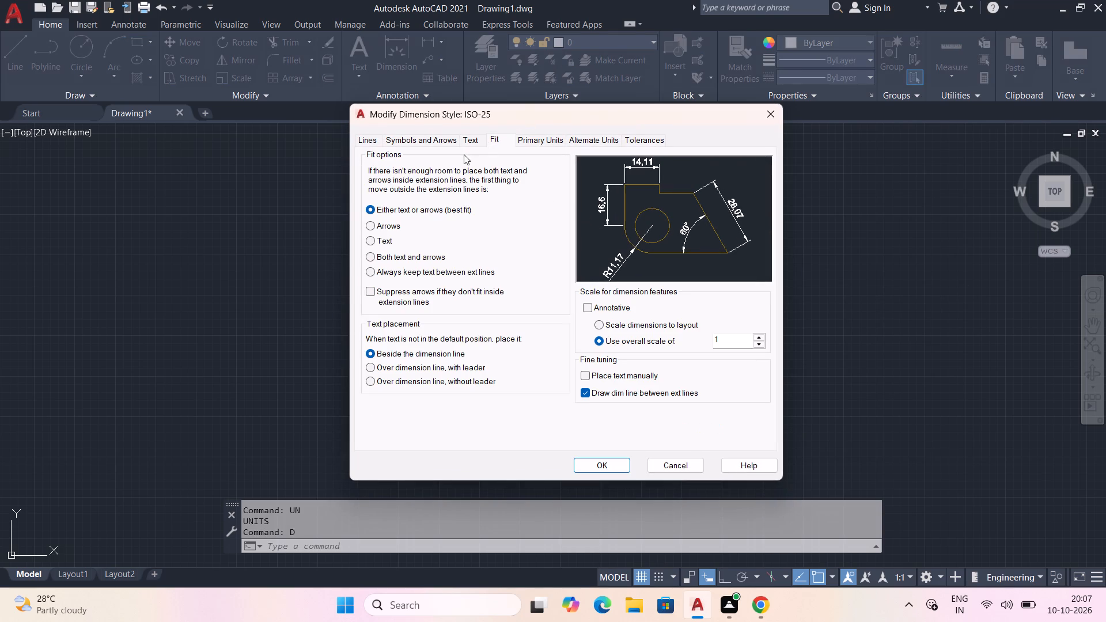
{"action": "left_click", "coordinate": [531, 133]}
{"action": "left_click", "coordinate": [529, 141]}
{"action": "left_click", "coordinate": [533, 169]}
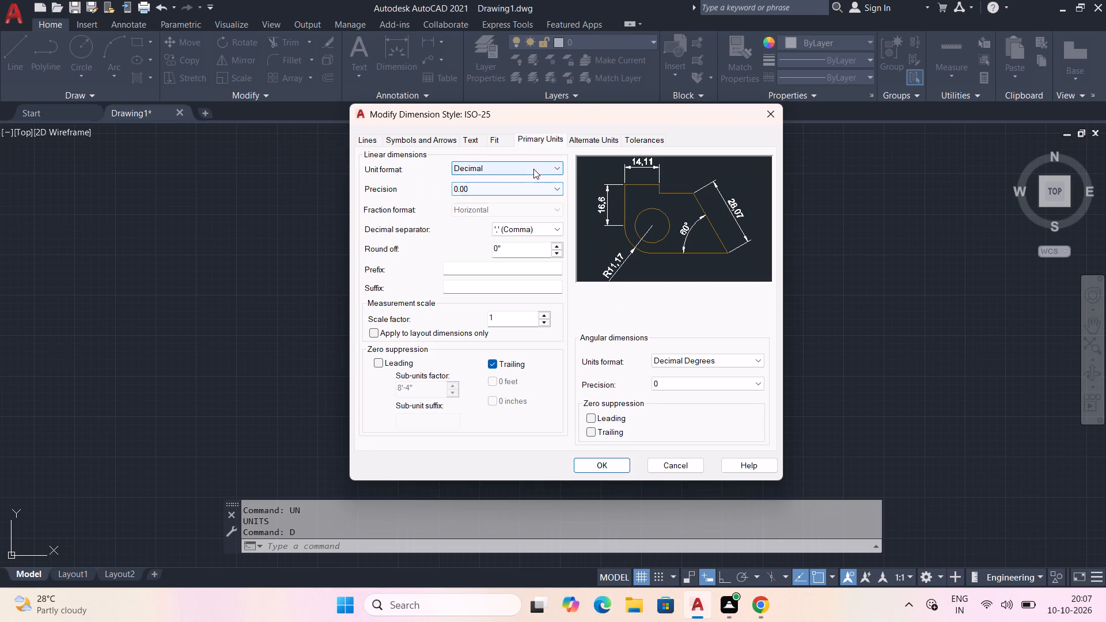
{"action": "left_click", "coordinate": [505, 194]}
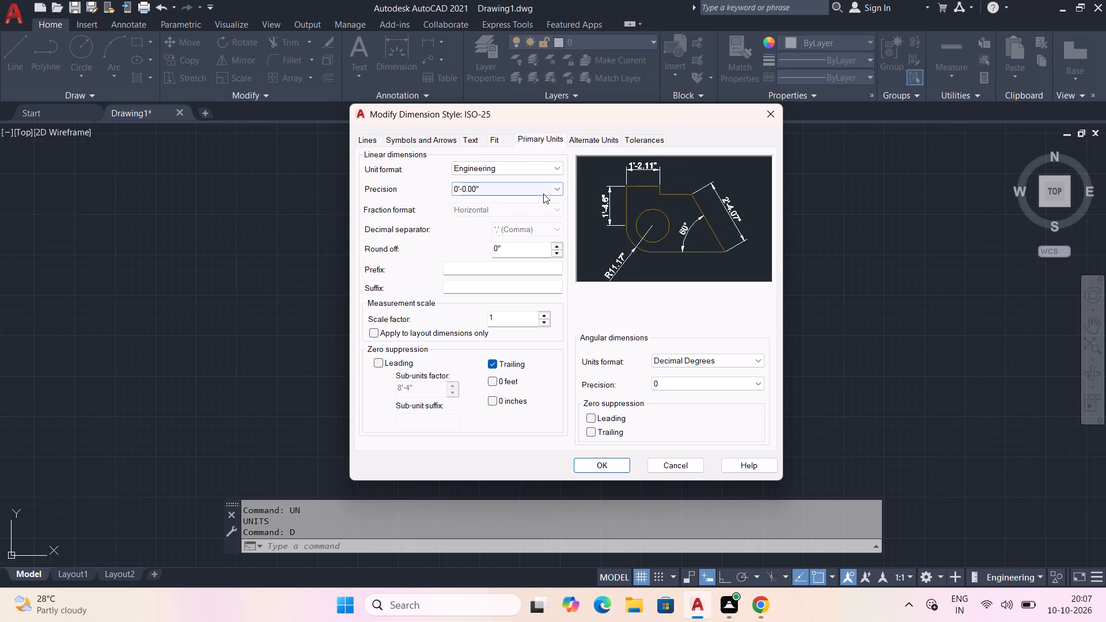
{"action": "left_click", "coordinate": [551, 189]}
{"action": "left_click", "coordinate": [529, 211]}
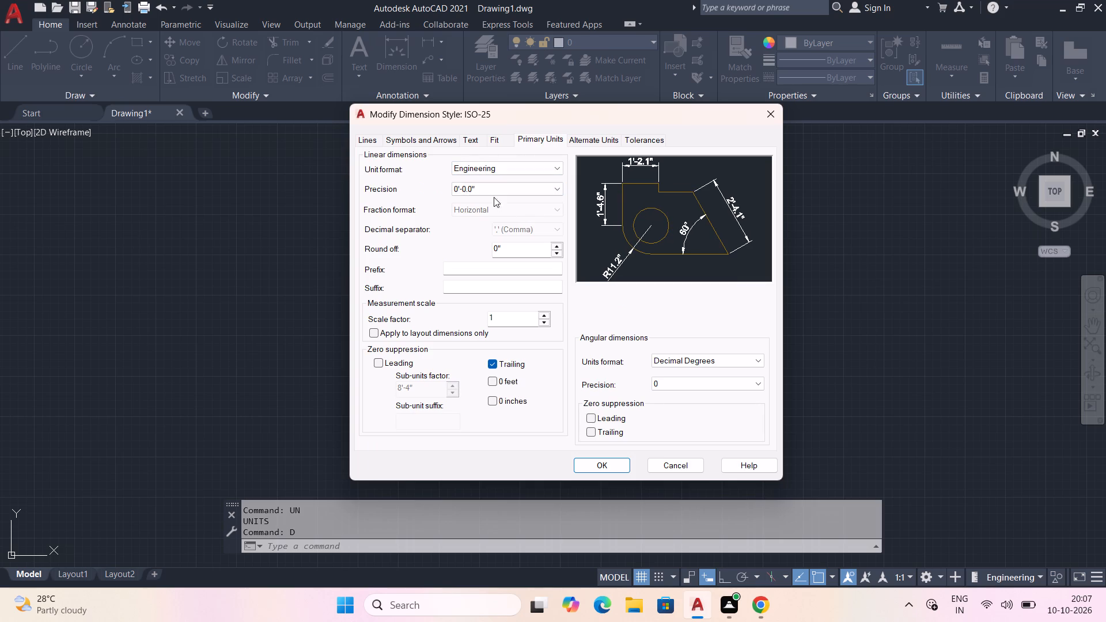
Set the dimension style's text height to 9".
{"action": "left_click", "coordinate": [475, 135]}
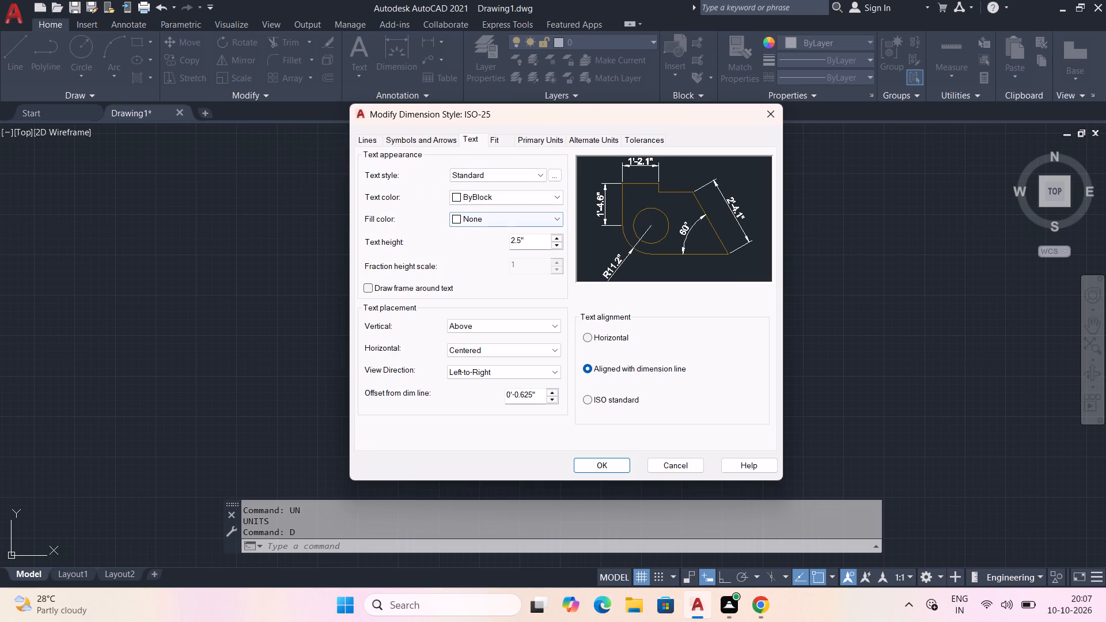
{"action": "left_click", "coordinate": [522, 245]}
{"action": "key", "text": "BackSpace"}
{"action": "key", "text": "BackSpace"}
{"action": "key", "text": "9"}
{"action": "key", "text": "BackSpace"}
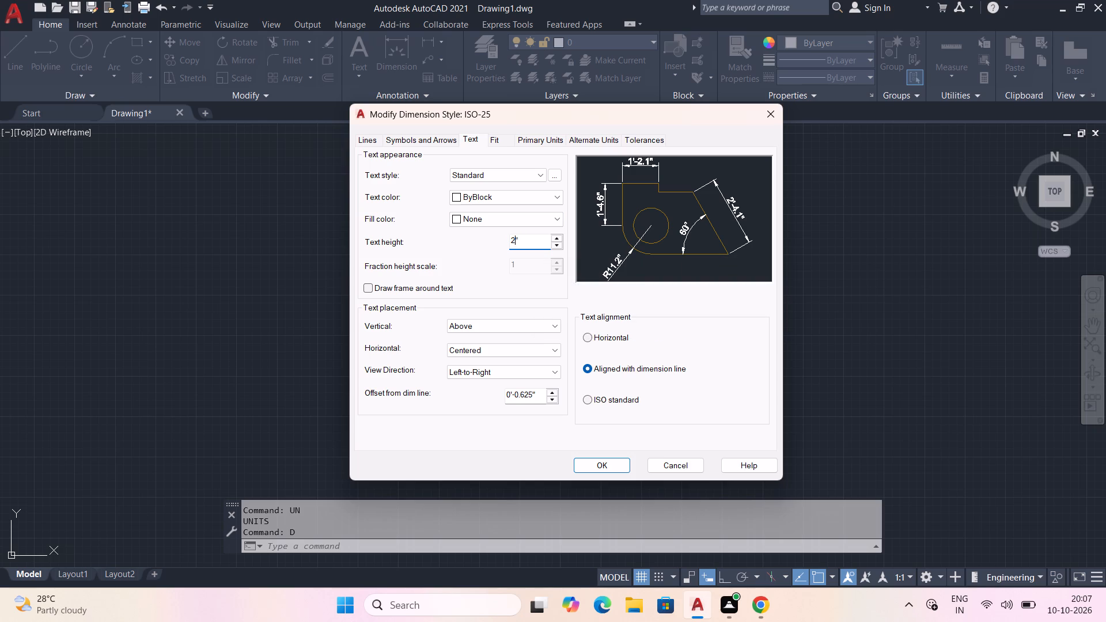
{"action": "key", "text": "BackSpace"}
{"action": "key", "text": "BackSpace"}
{"action": "key", "text": "9"}
Set both the center mark size and the arrow size of the dimension style to 9".
{"action": "left_click", "coordinate": [447, 145]}
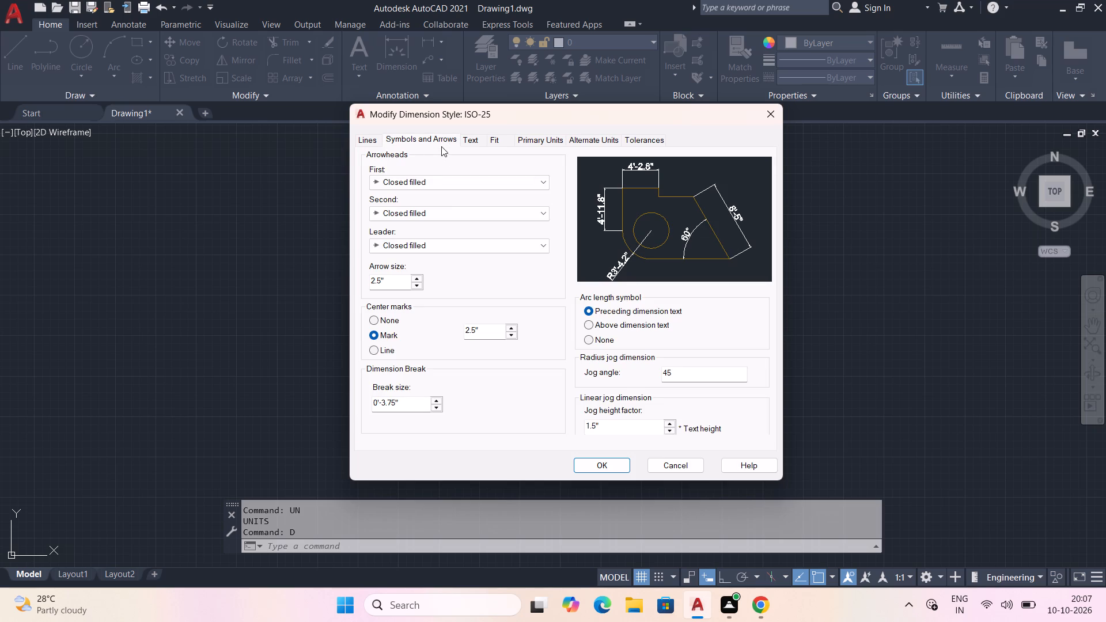
{"action": "left_click", "coordinate": [475, 330]}
{"action": "key", "text": "BackSpace"}
{"action": "key", "text": "BackSpace"}
{"action": "key", "text": "BackSpace"}
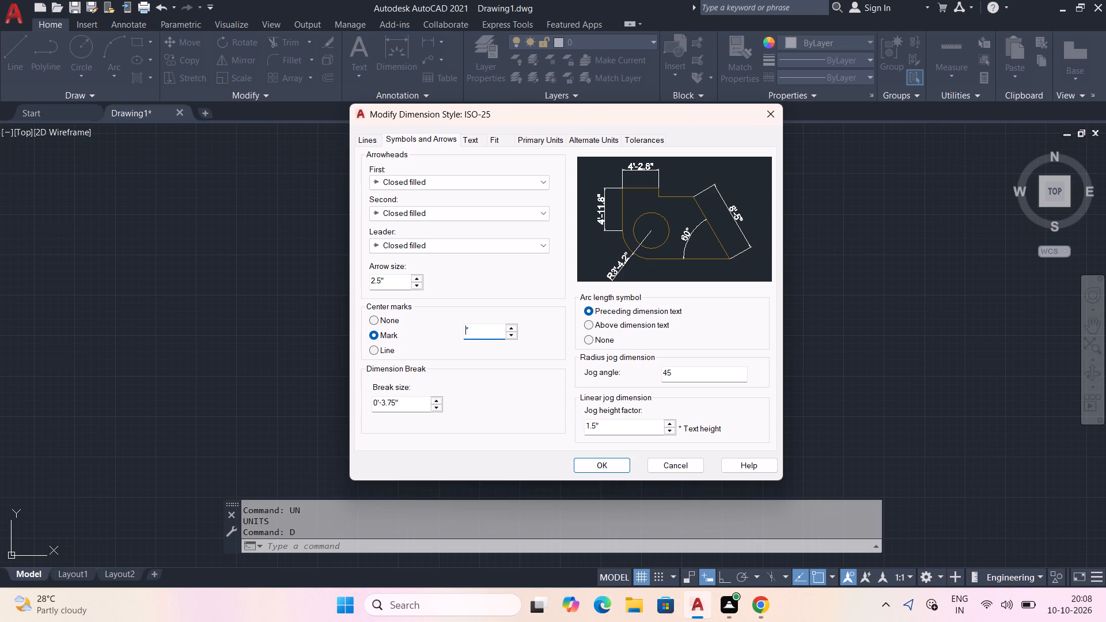
{"action": "key", "text": "9"}
{"action": "left_click", "coordinate": [380, 285]}
{"action": "key", "text": "BackSpace"}
{"action": "key", "text": "BackSpace"}
{"action": "key", "text": "BackSpace"}
{"action": "key", "text": "BackSpace"}
{"action": "key", "text": "9"}
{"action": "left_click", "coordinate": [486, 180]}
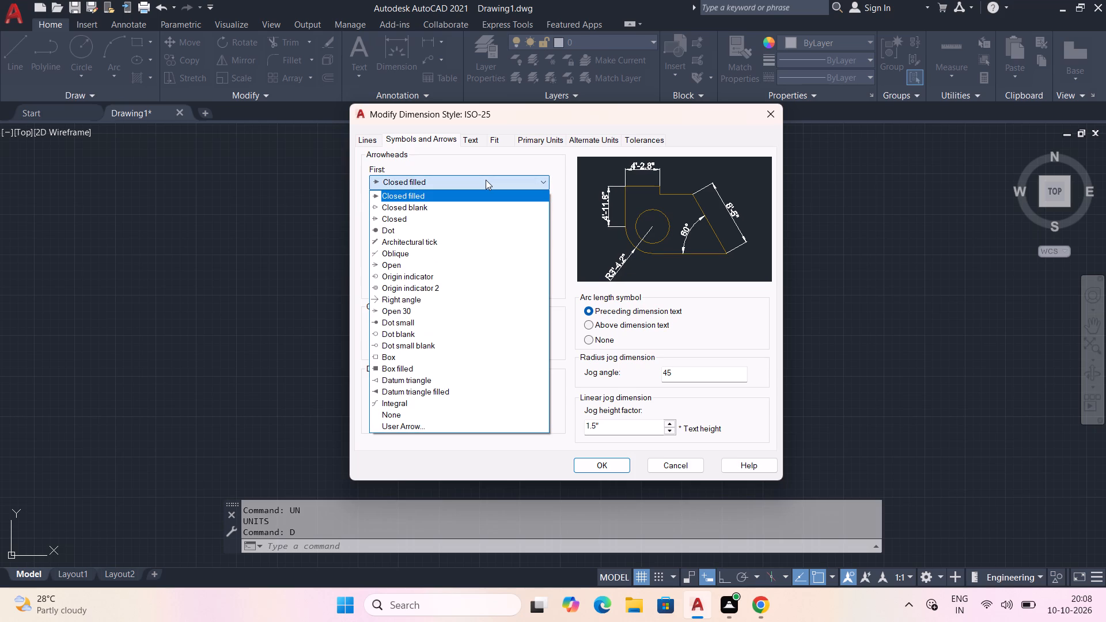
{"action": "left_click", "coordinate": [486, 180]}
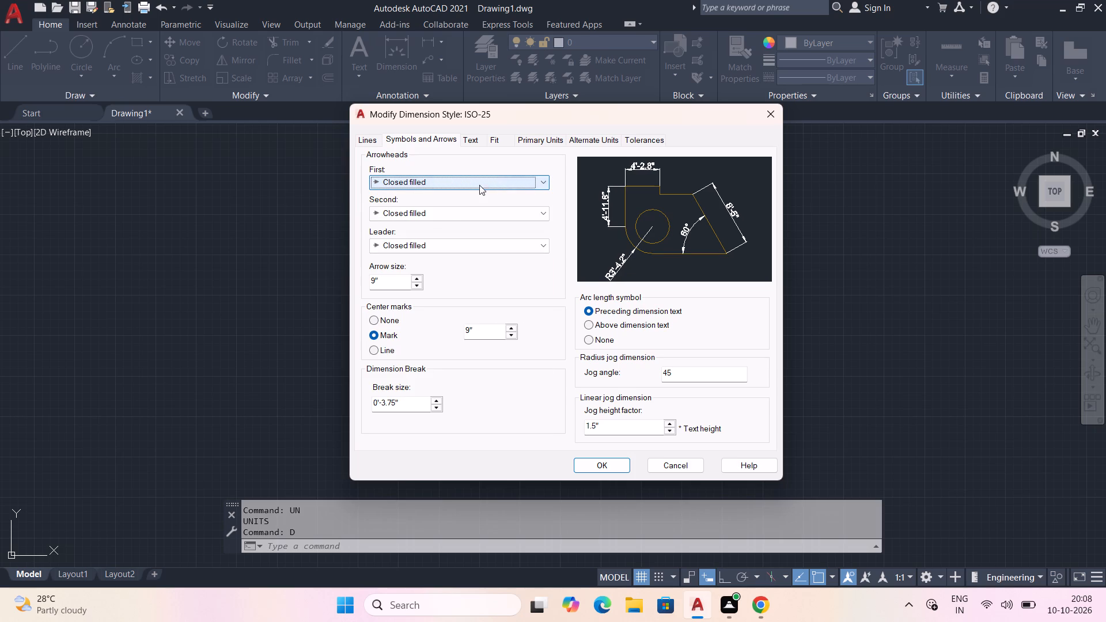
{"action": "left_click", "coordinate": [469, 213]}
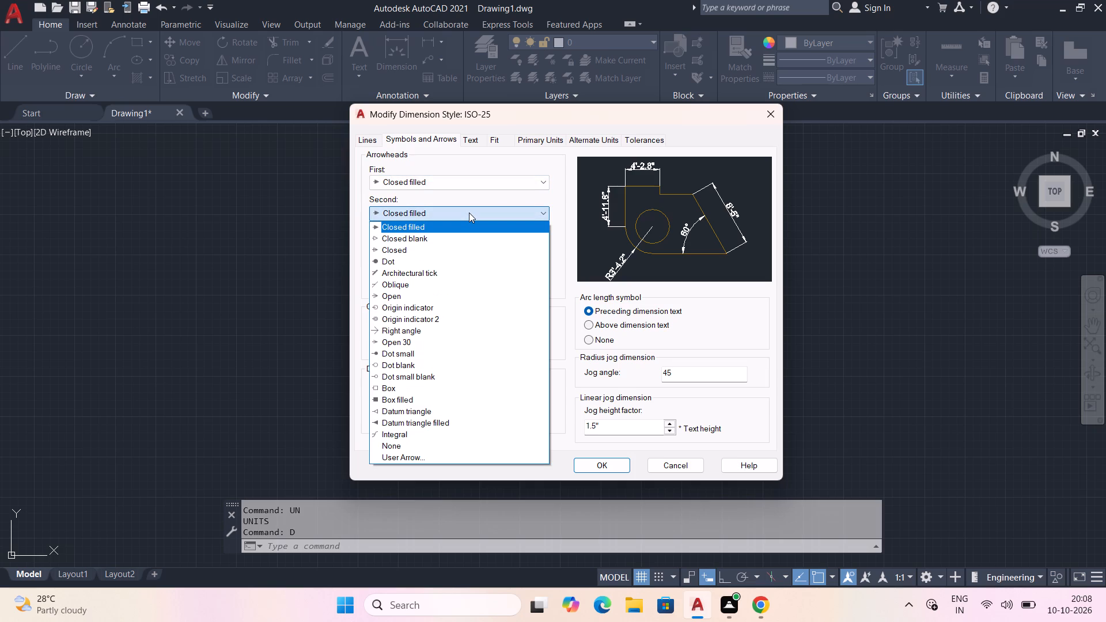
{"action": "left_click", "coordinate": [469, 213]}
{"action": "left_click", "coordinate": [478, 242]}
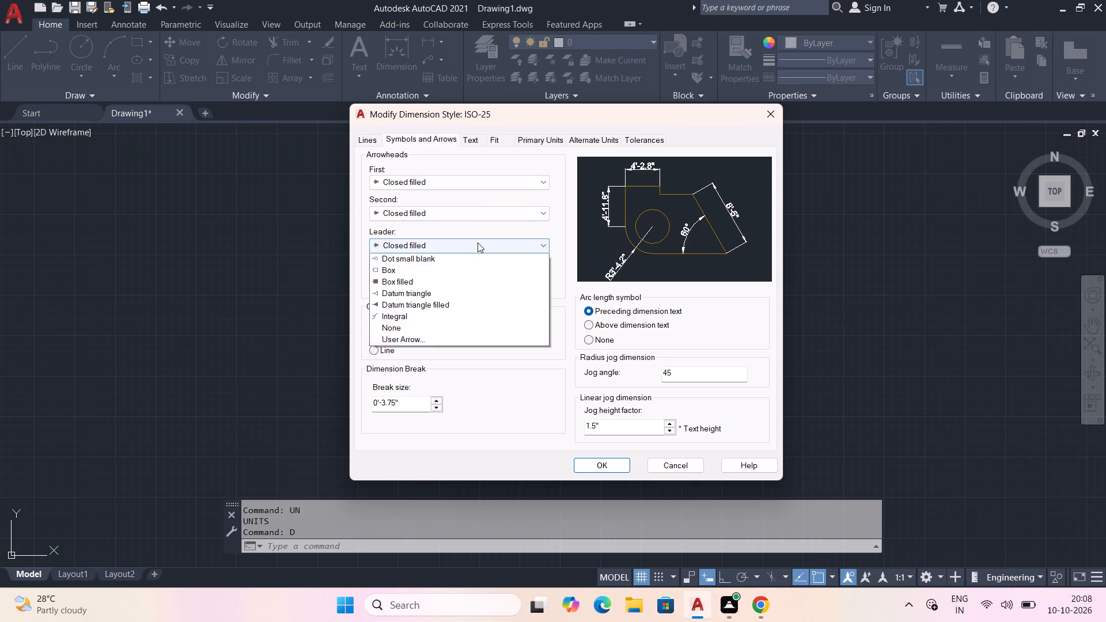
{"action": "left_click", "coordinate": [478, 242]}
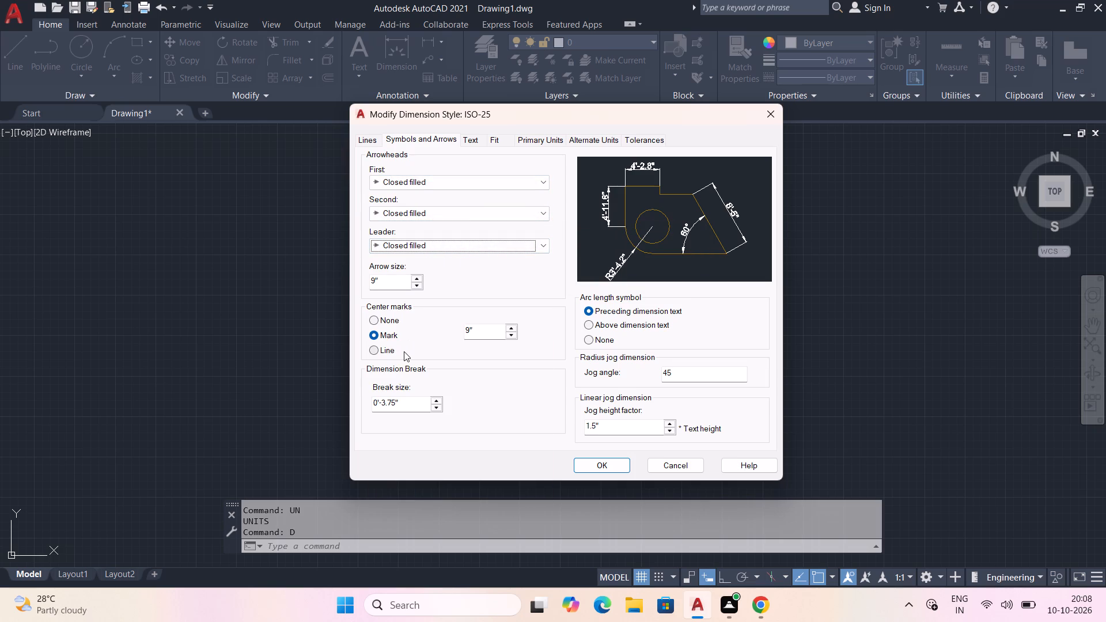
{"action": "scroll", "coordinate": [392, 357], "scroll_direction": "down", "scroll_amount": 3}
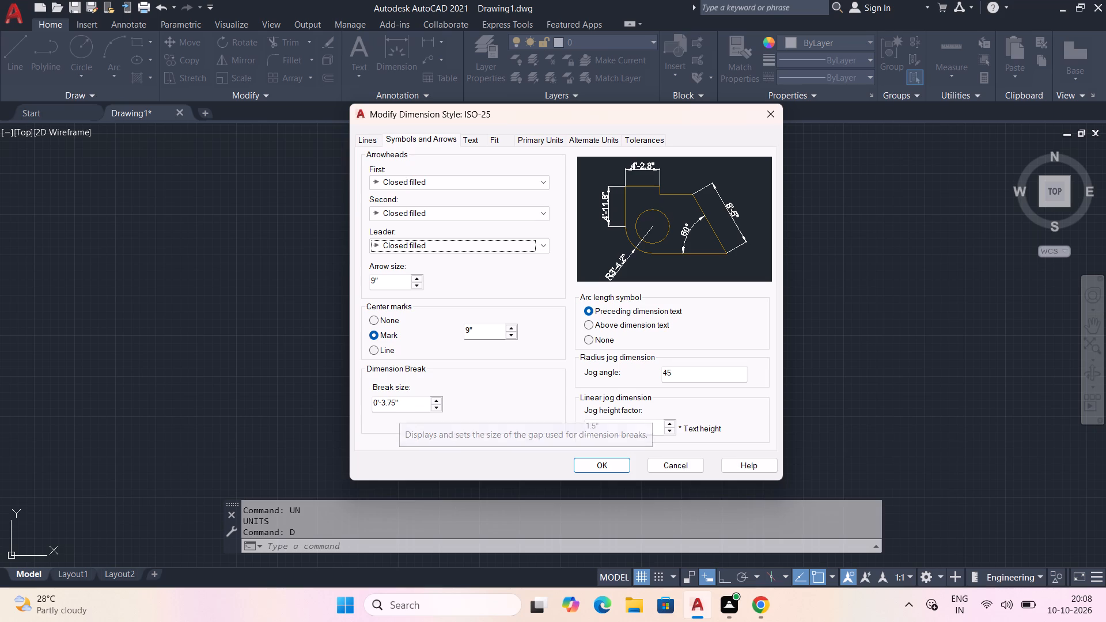
Set the dimension break size to 0'-4.25".
{"action": "left_click", "coordinate": [440, 409]}
{"action": "left_click", "coordinate": [440, 409]}
{"action": "left_click", "coordinate": [440, 409]}
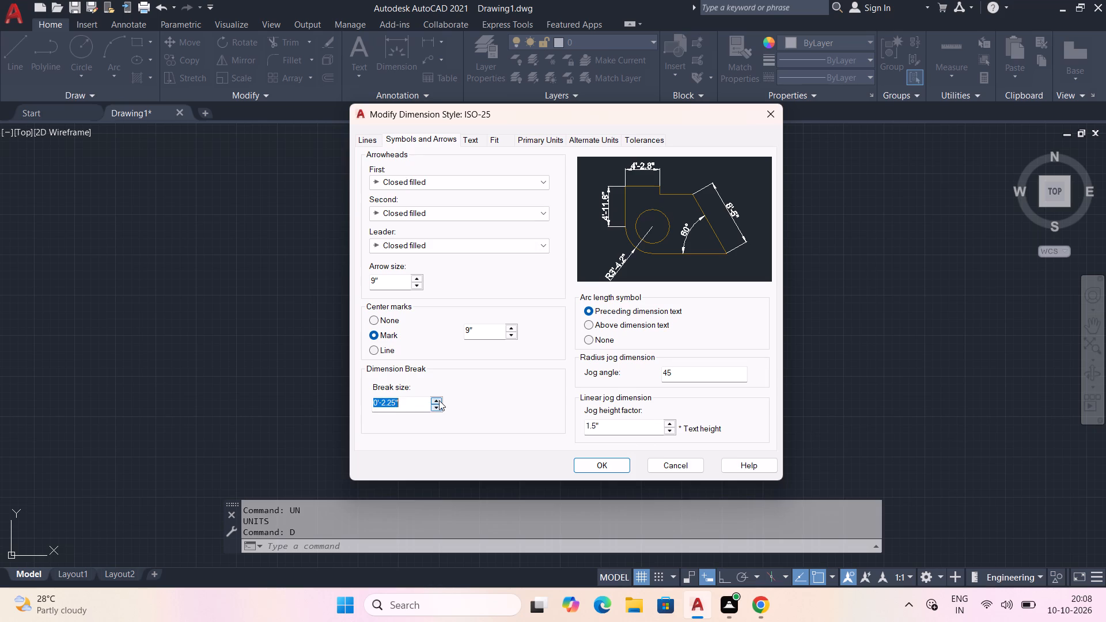
{"action": "triple_click", "coordinate": [439, 400]}
{"action": "left_click", "coordinate": [437, 400]}
{"action": "scroll", "coordinate": [639, 437], "scroll_direction": "down", "scroll_amount": 1}
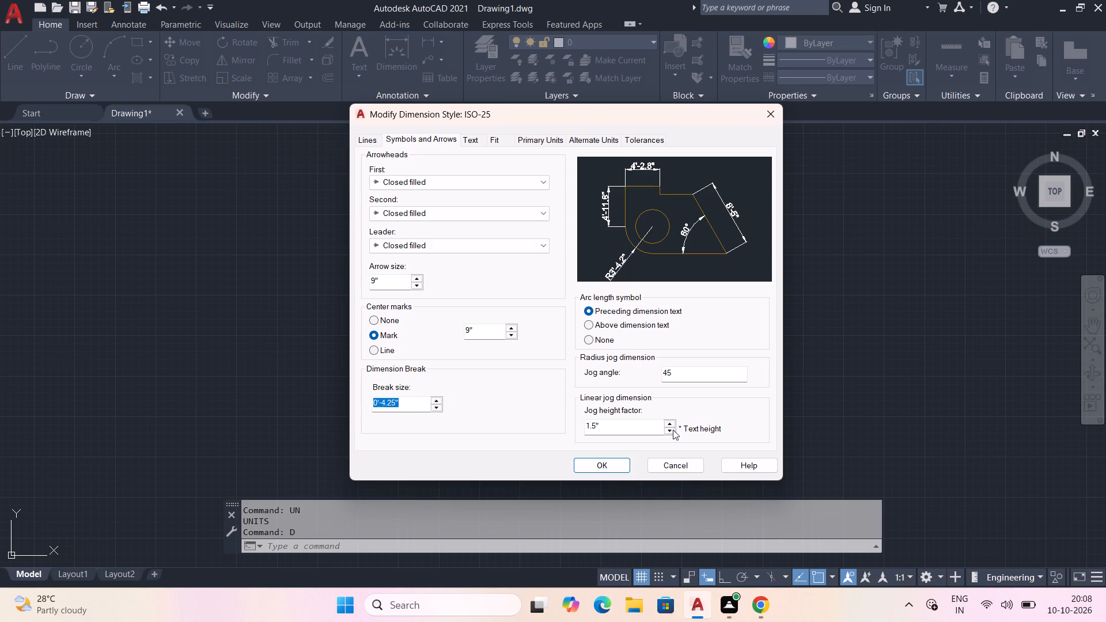
Set the linear jog dimension's height factor to 1".
{"action": "left_click", "coordinate": [671, 431]}
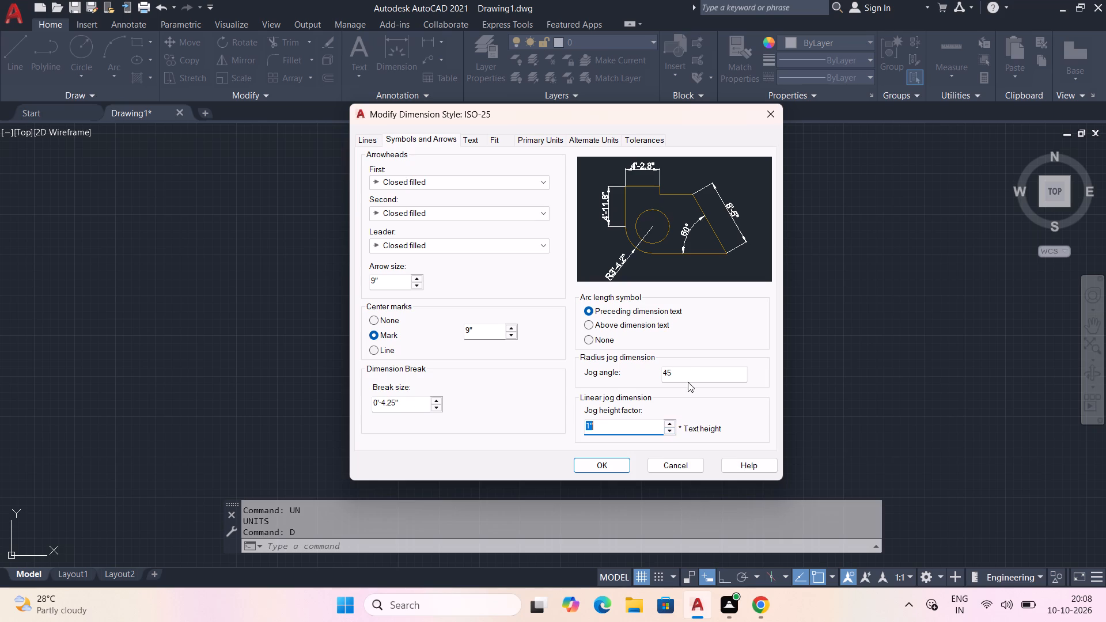
{"action": "double_click", "coordinate": [666, 431]}
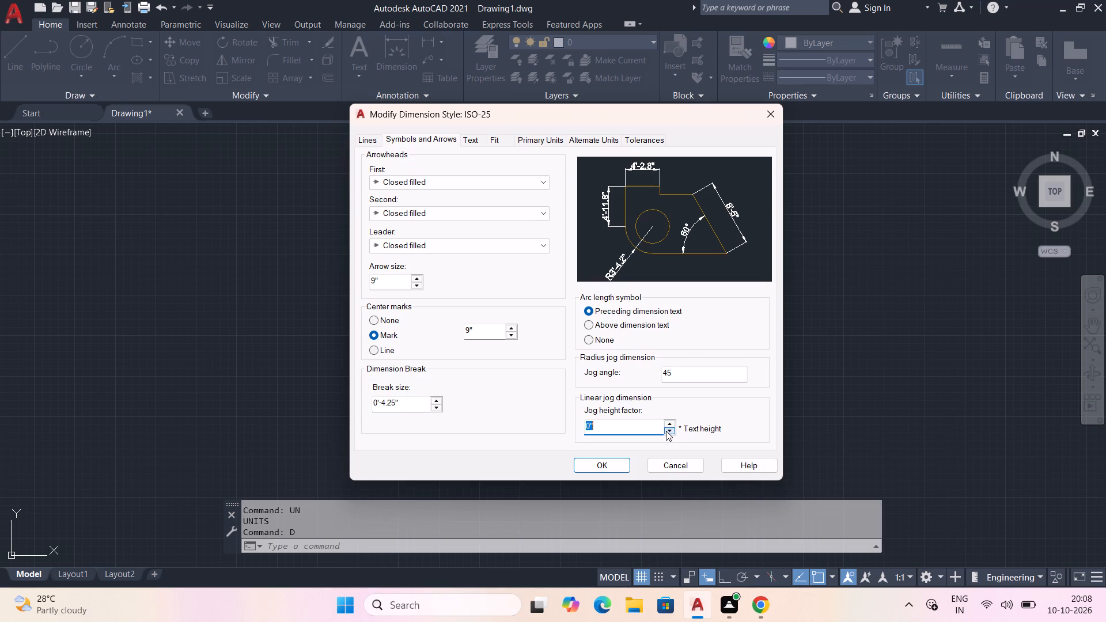
{"action": "left_click", "coordinate": [666, 431]}
{"action": "left_click", "coordinate": [666, 431]}
{"action": "triple_click", "coordinate": [671, 424]}
Set the linear jog dimension's height factor to 1.5".
{"action": "scroll", "coordinate": [576, 365], "scroll_direction": "up", "scroll_amount": 2}
Display alternate units in the dimension style, using the Engineering format with precision 0'-0.0".
{"action": "left_click", "coordinate": [605, 132]}
{"action": "left_click", "coordinate": [606, 138]}
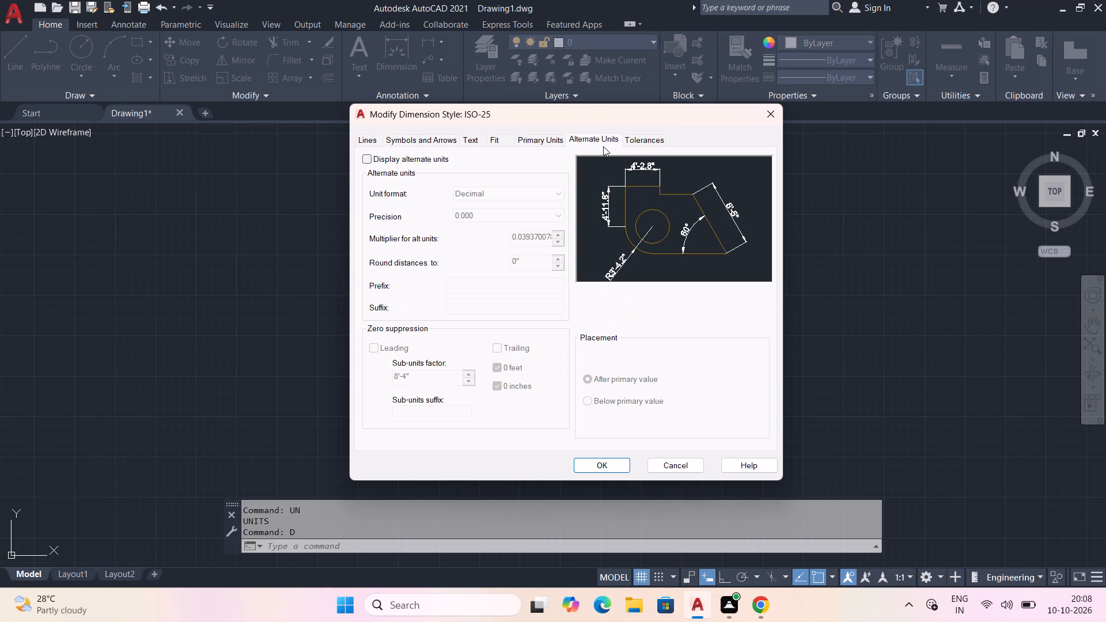
{"action": "left_click", "coordinate": [441, 161]}
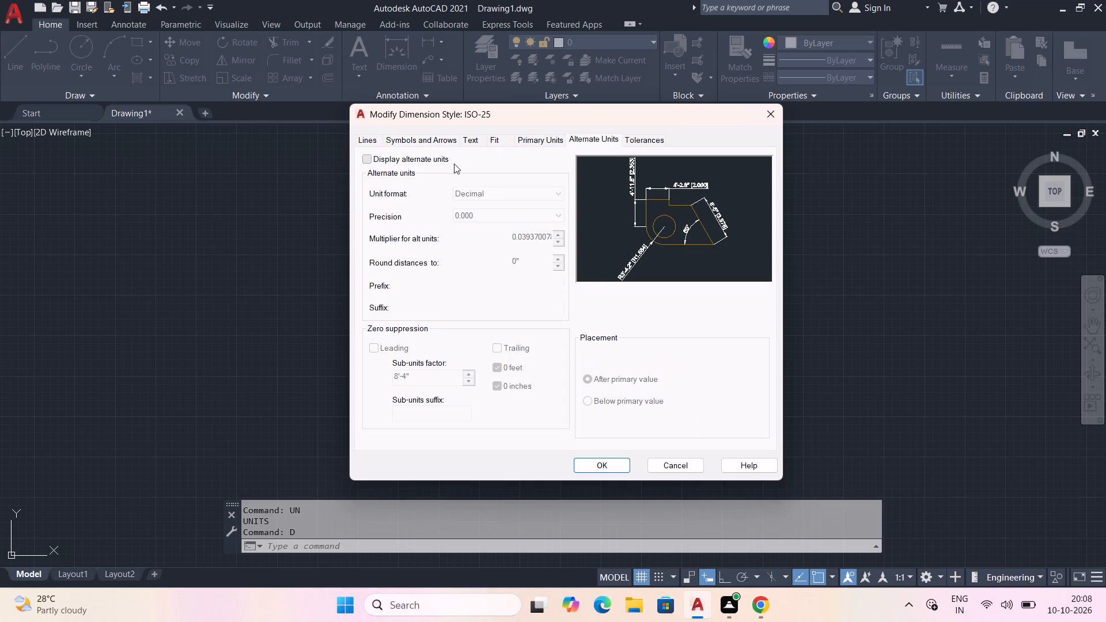
{"action": "left_click", "coordinate": [510, 195]}
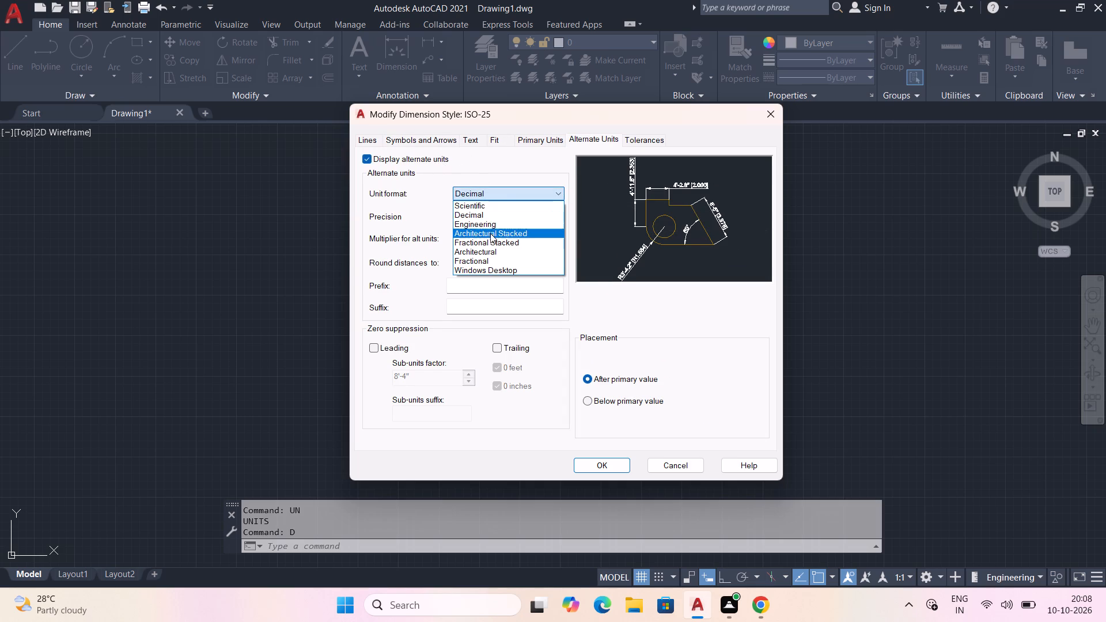
{"action": "left_click", "coordinate": [499, 228]}
{"action": "left_click", "coordinate": [522, 214]}
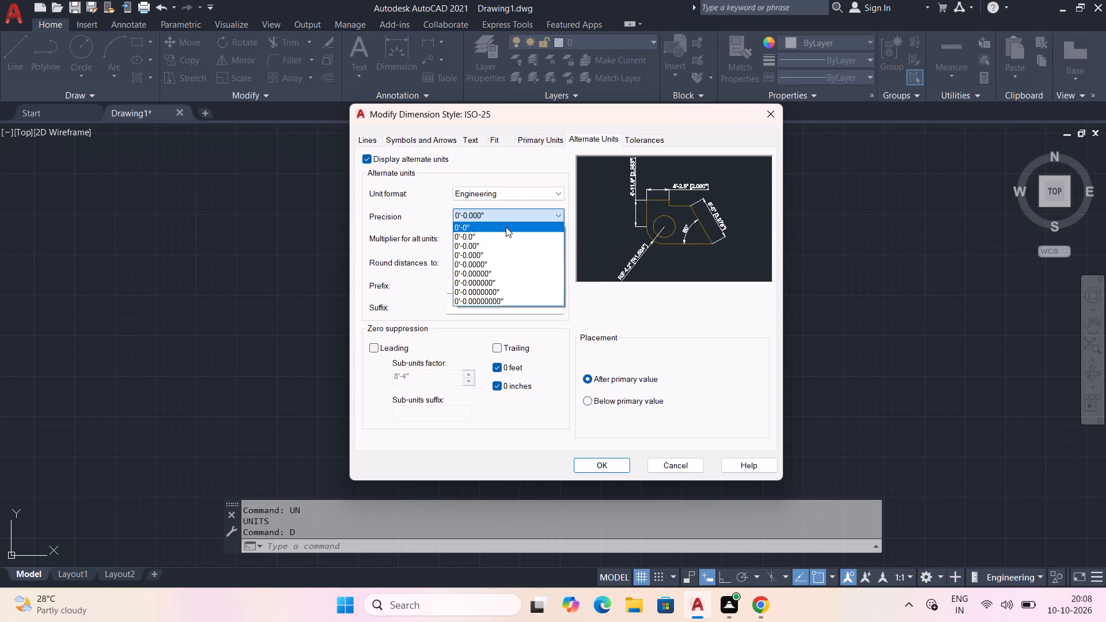
{"action": "left_click", "coordinate": [499, 240]}
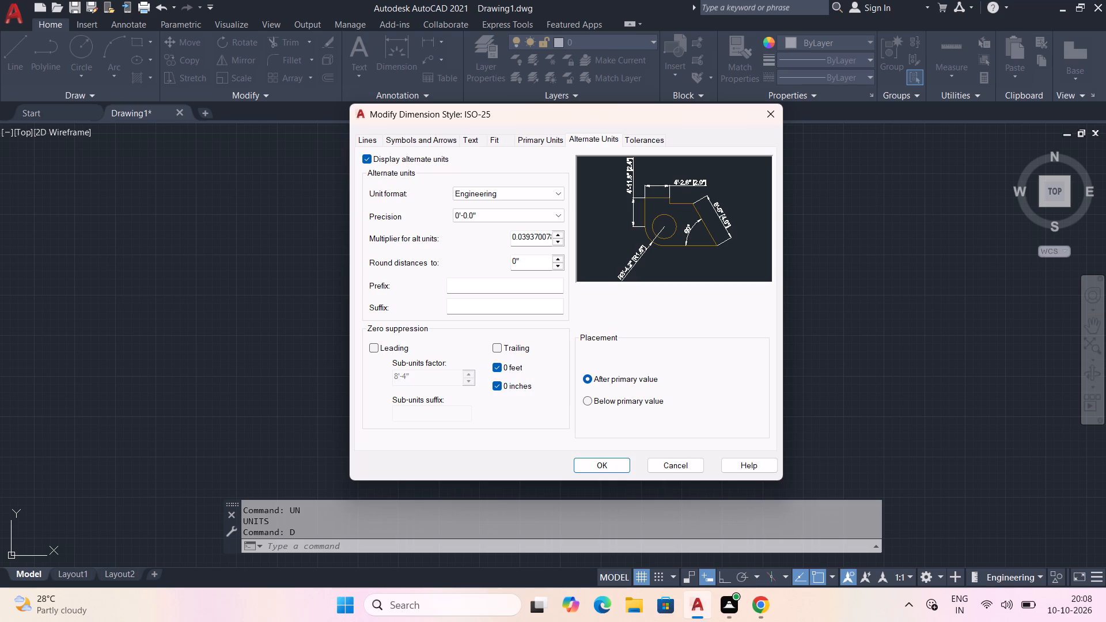
Set the alternate units' multiplier to 1.5 and round their distances to 1.5".
{"action": "left_click", "coordinate": [557, 241]}
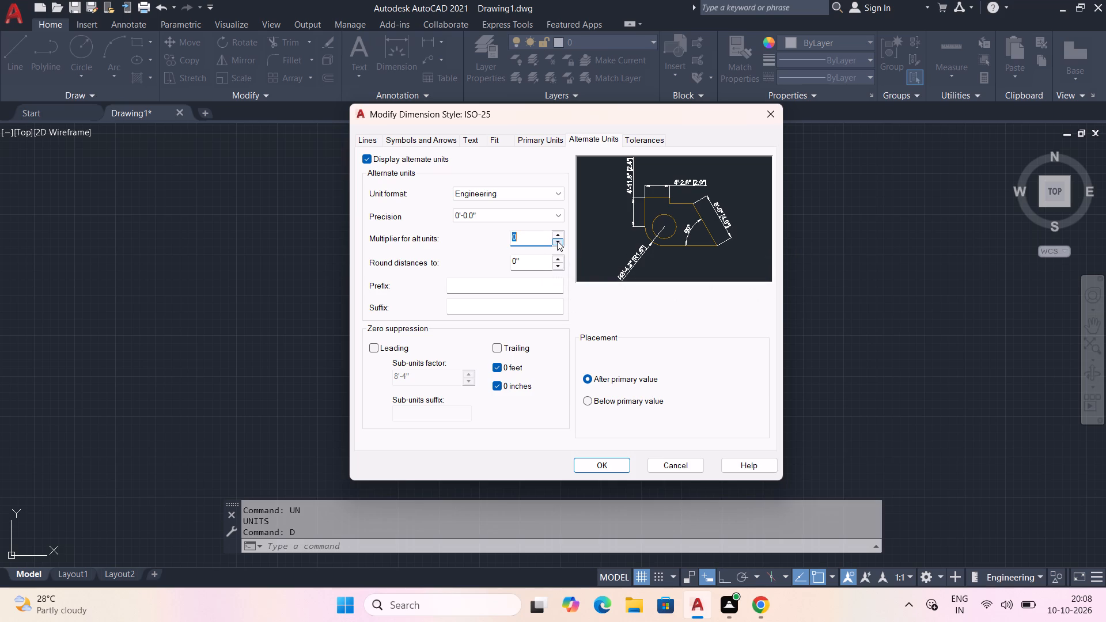
{"action": "double_click", "coordinate": [558, 234]}
{"action": "left_click", "coordinate": [558, 233]}
{"action": "triple_click", "coordinate": [558, 257]}
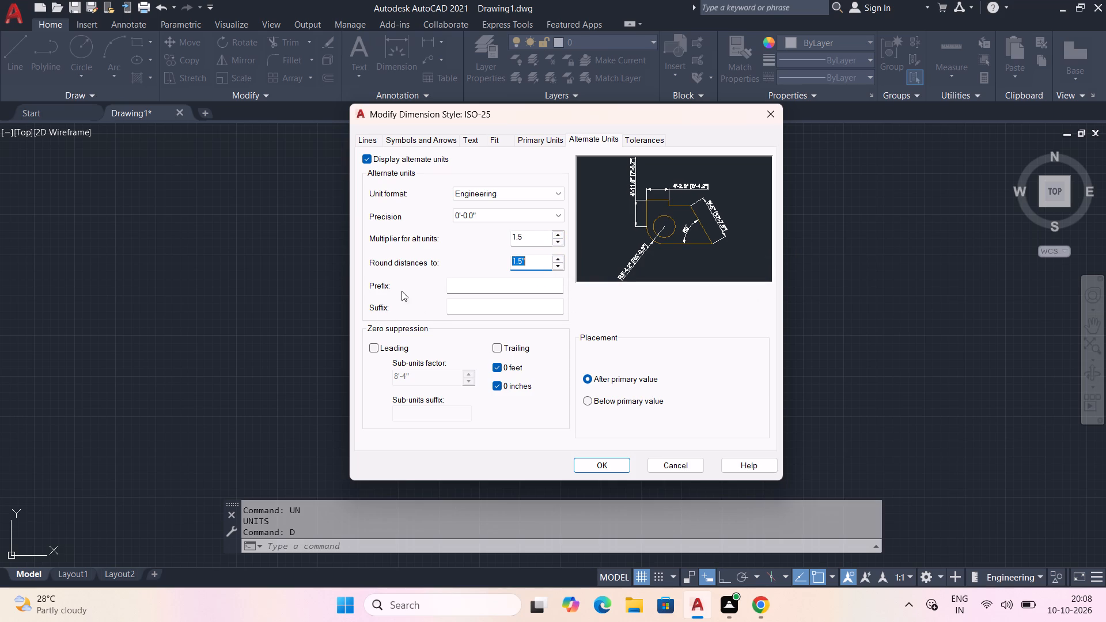
{"action": "left_click", "coordinate": [453, 286]}
{"action": "left_click", "coordinate": [452, 302]}
{"action": "left_click", "coordinate": [471, 287]}
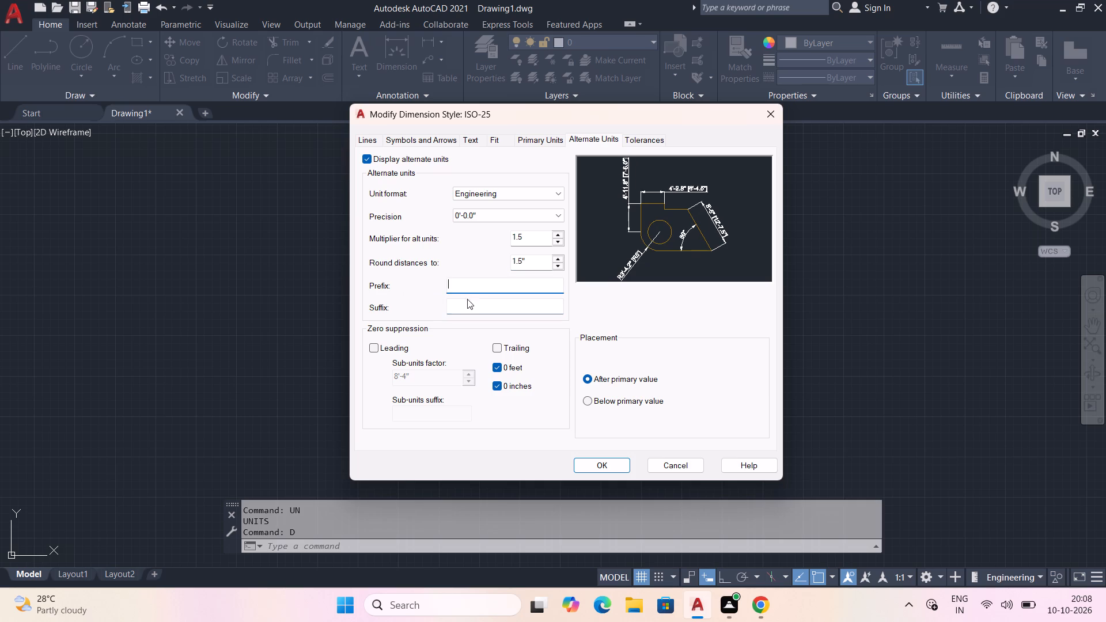
Review the dimension style's tolerance methods and its dimension and extension line settings.
{"action": "left_click", "coordinate": [646, 137]}
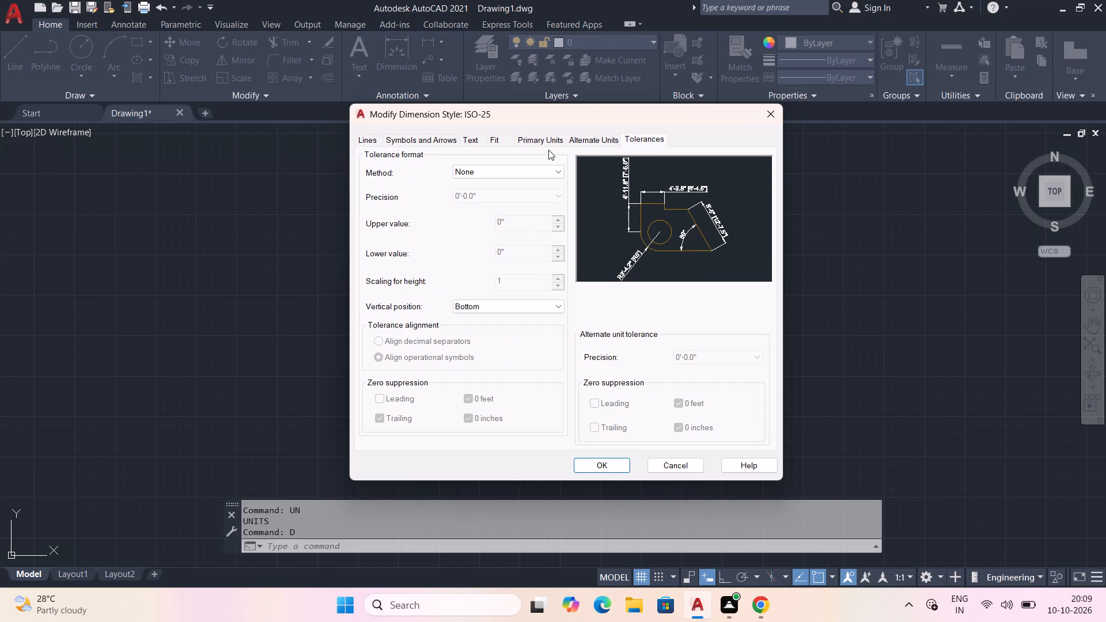
{"action": "left_click", "coordinate": [539, 173]}
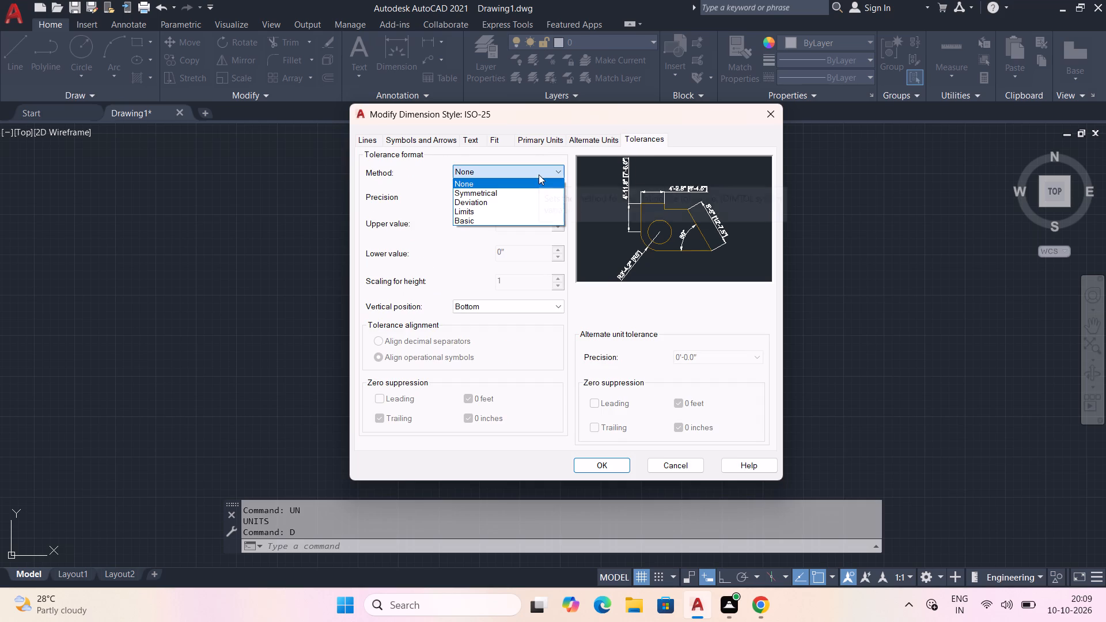
{"action": "left_click", "coordinate": [539, 175]}
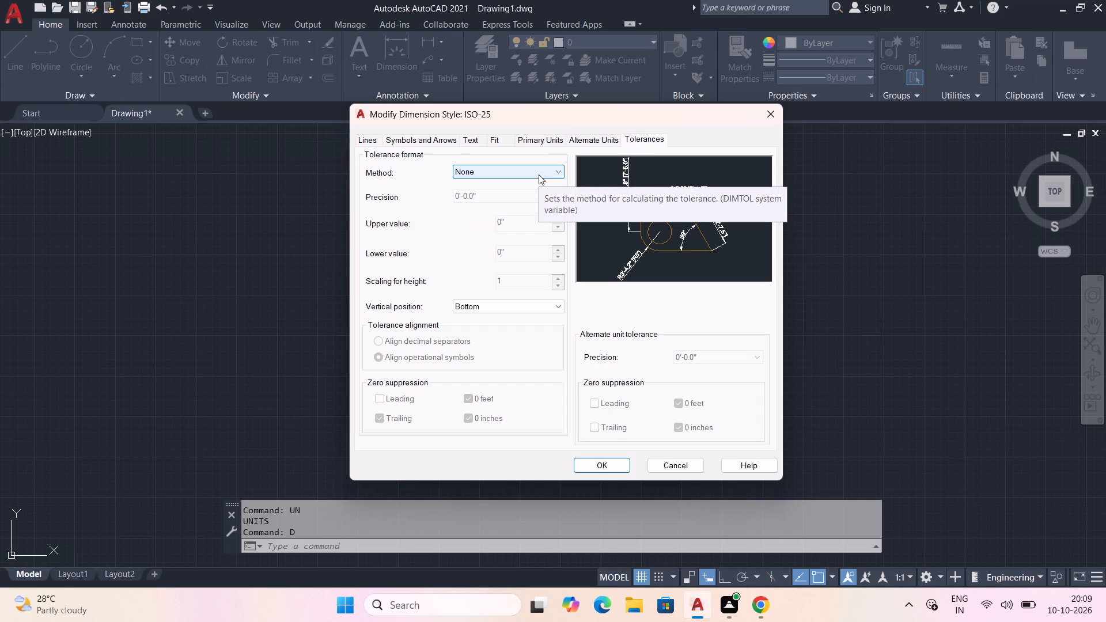
{"action": "scroll", "coordinate": [509, 211], "scroll_direction": "down", "scroll_amount": 1}
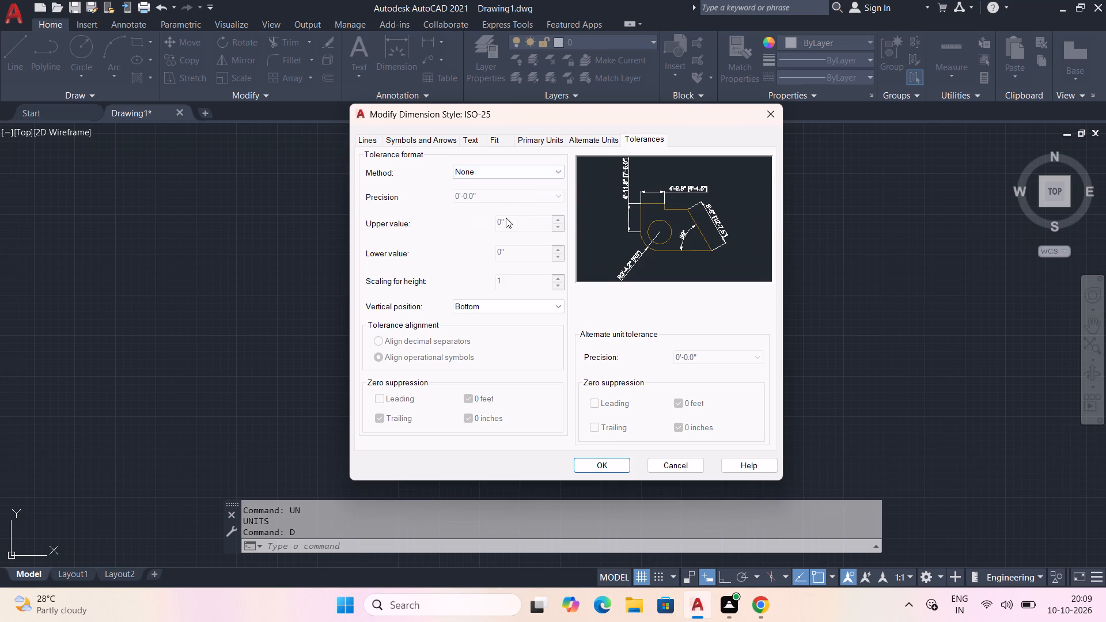
{"action": "scroll", "coordinate": [506, 218], "scroll_direction": "down", "scroll_amount": 2}
{"action": "scroll", "coordinate": [591, 345], "scroll_direction": "up", "scroll_amount": 3}
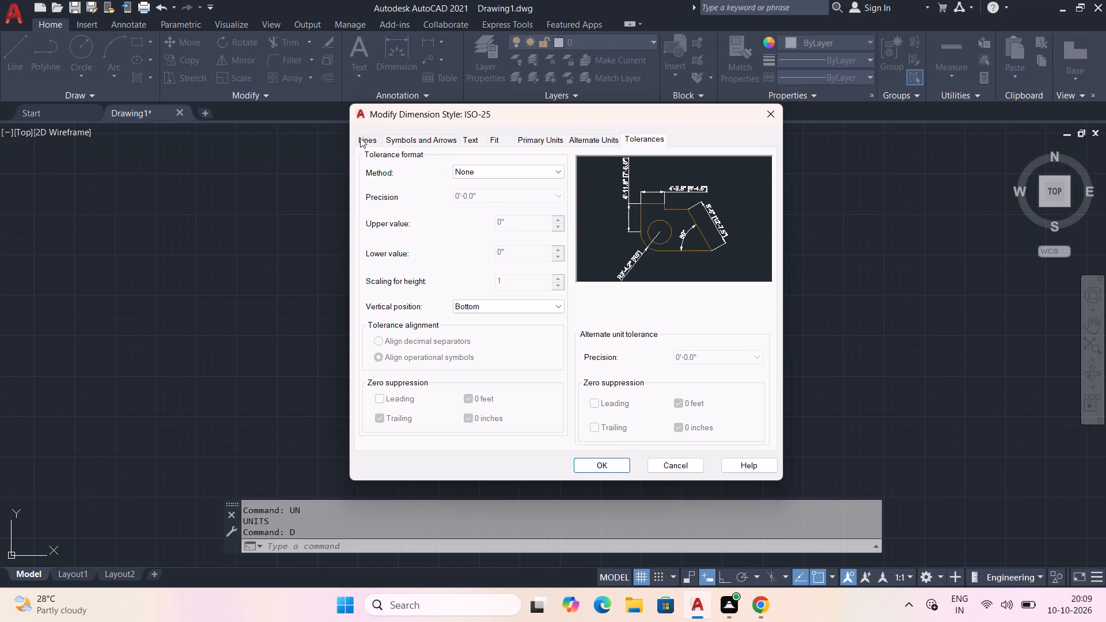
{"action": "left_click", "coordinate": [360, 139]}
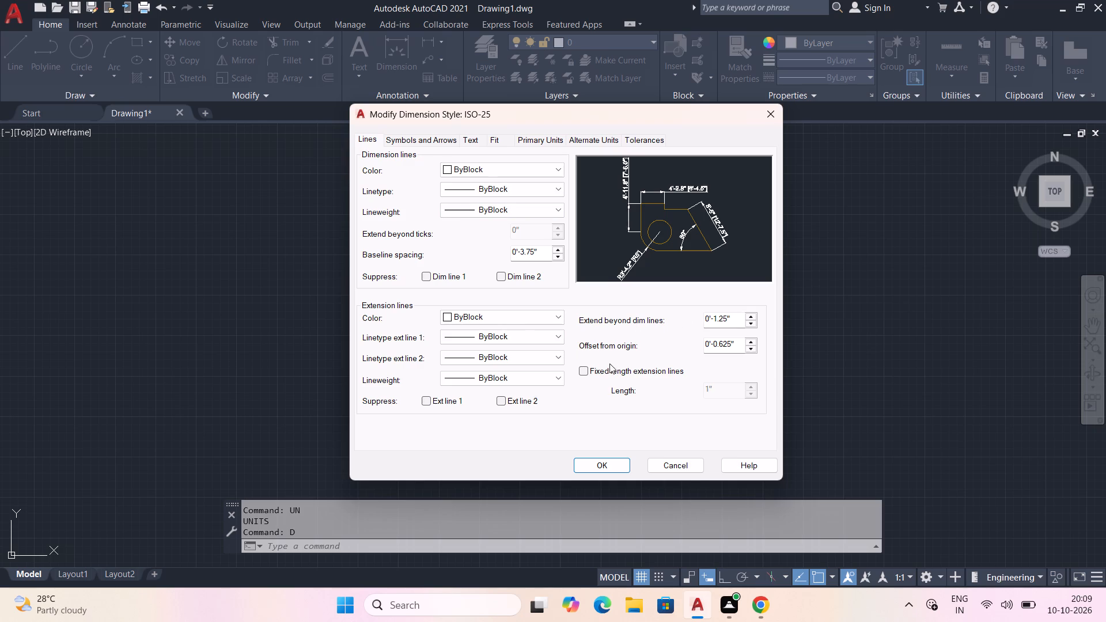
Accept the dimension style changes, make ISO-25 the current style and close the Dimension Style Manager.
{"action": "left_click", "coordinate": [615, 468]}
{"action": "left_click", "coordinate": [724, 227]}
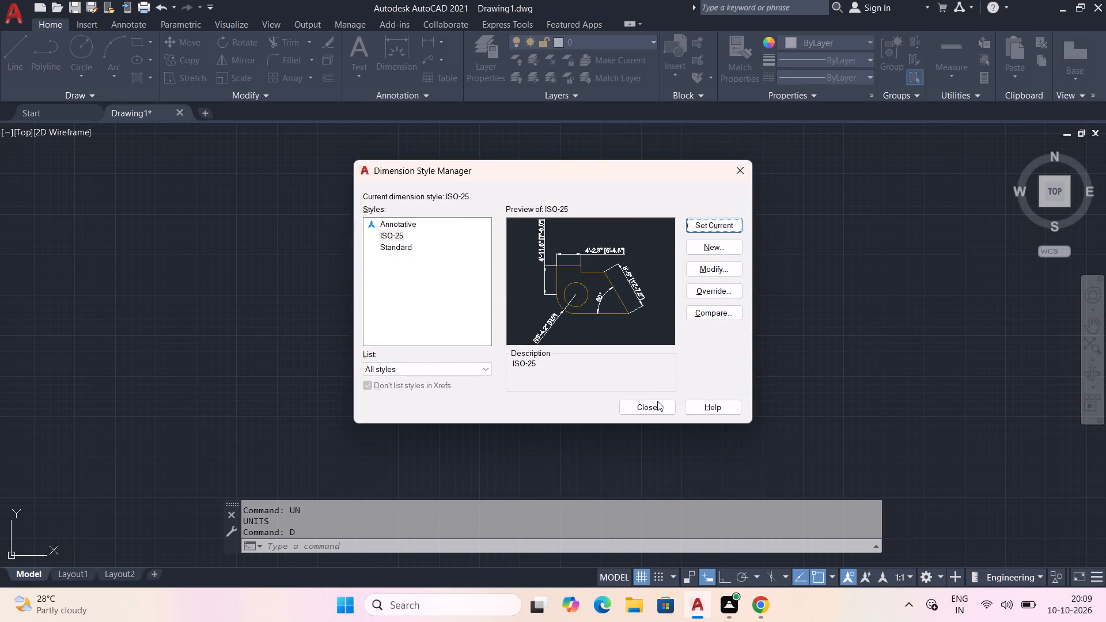
{"action": "left_click", "coordinate": [657, 408]}
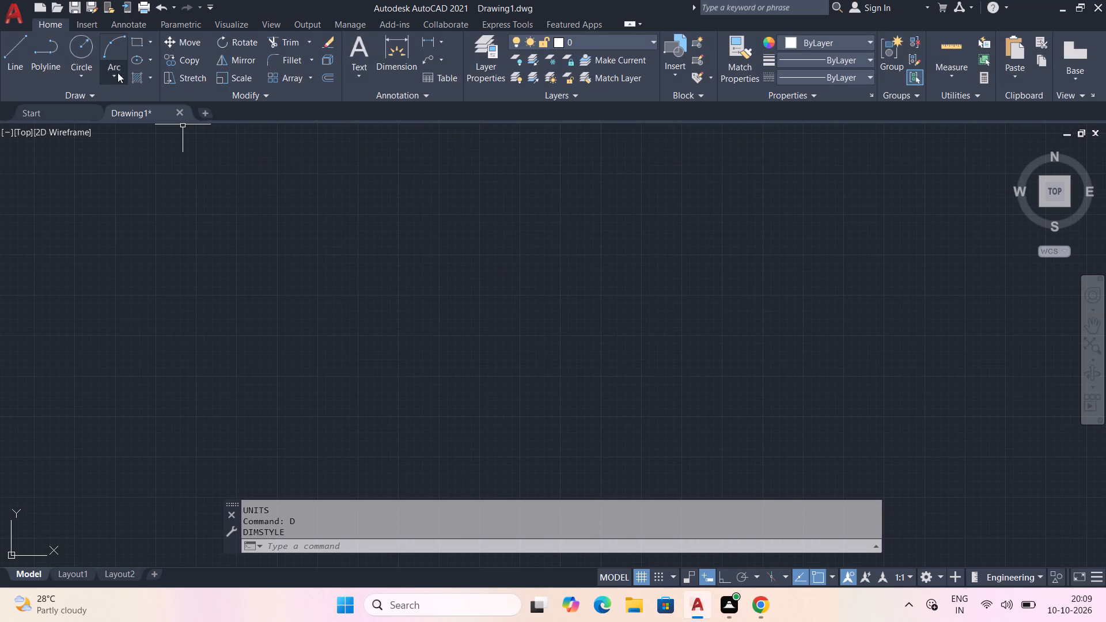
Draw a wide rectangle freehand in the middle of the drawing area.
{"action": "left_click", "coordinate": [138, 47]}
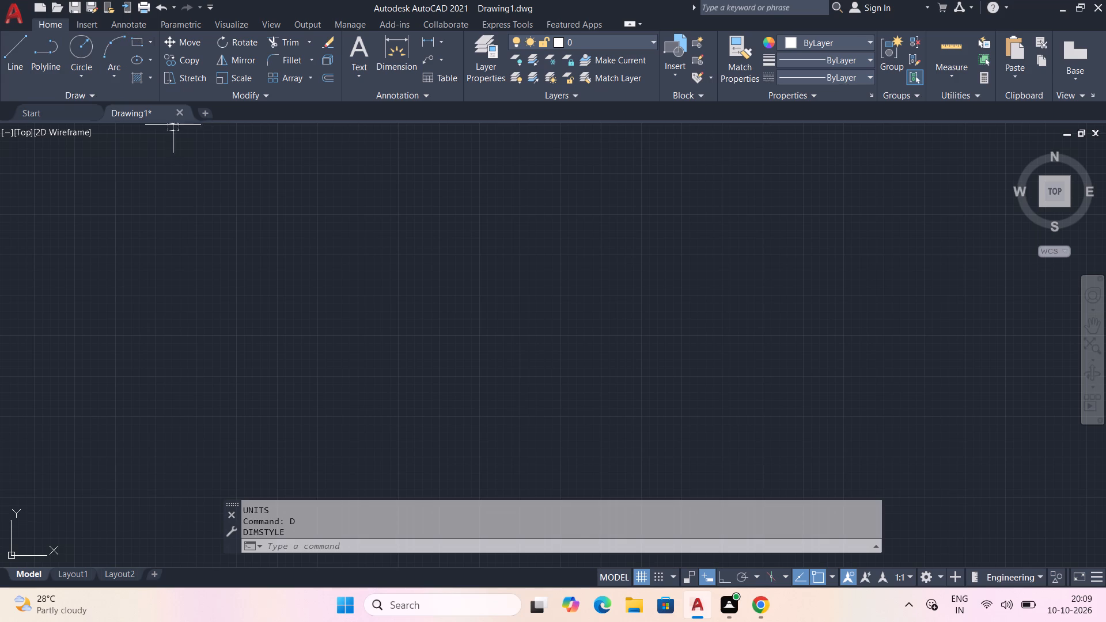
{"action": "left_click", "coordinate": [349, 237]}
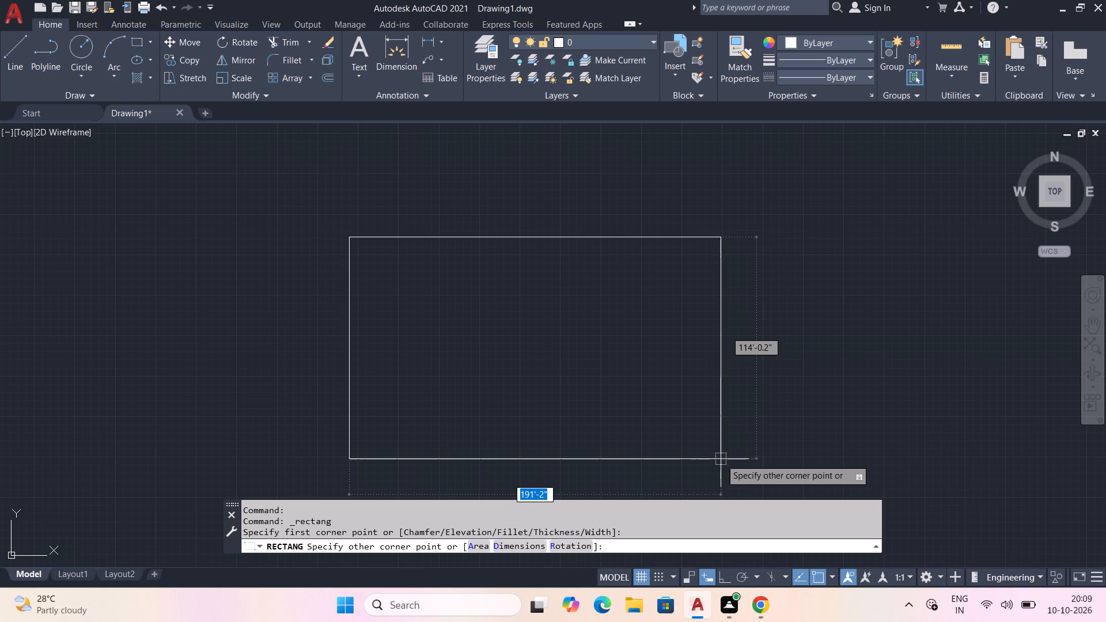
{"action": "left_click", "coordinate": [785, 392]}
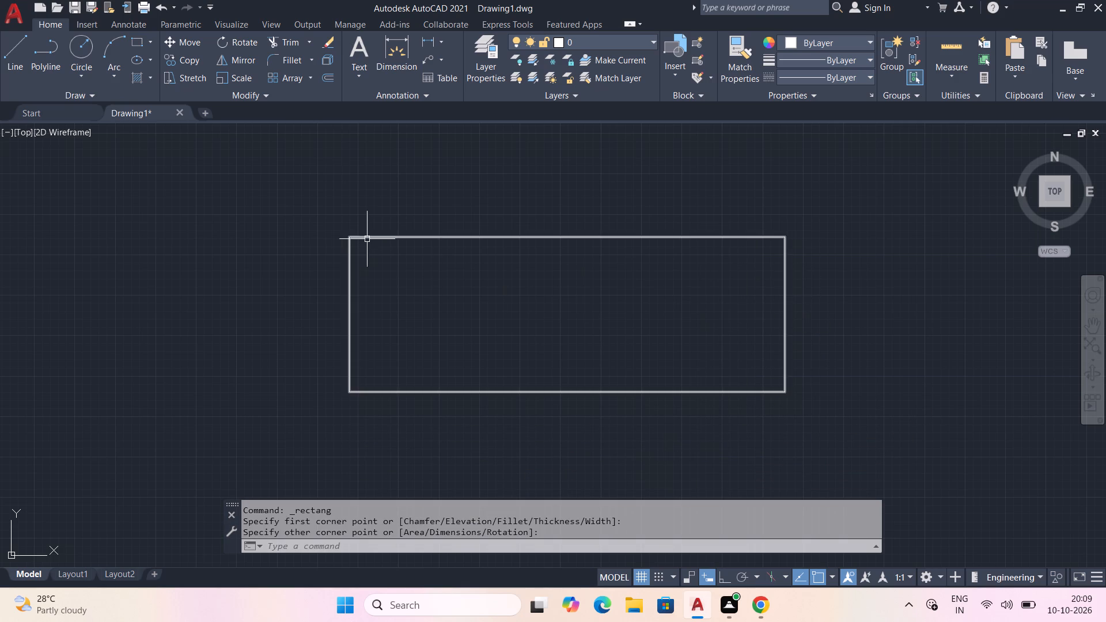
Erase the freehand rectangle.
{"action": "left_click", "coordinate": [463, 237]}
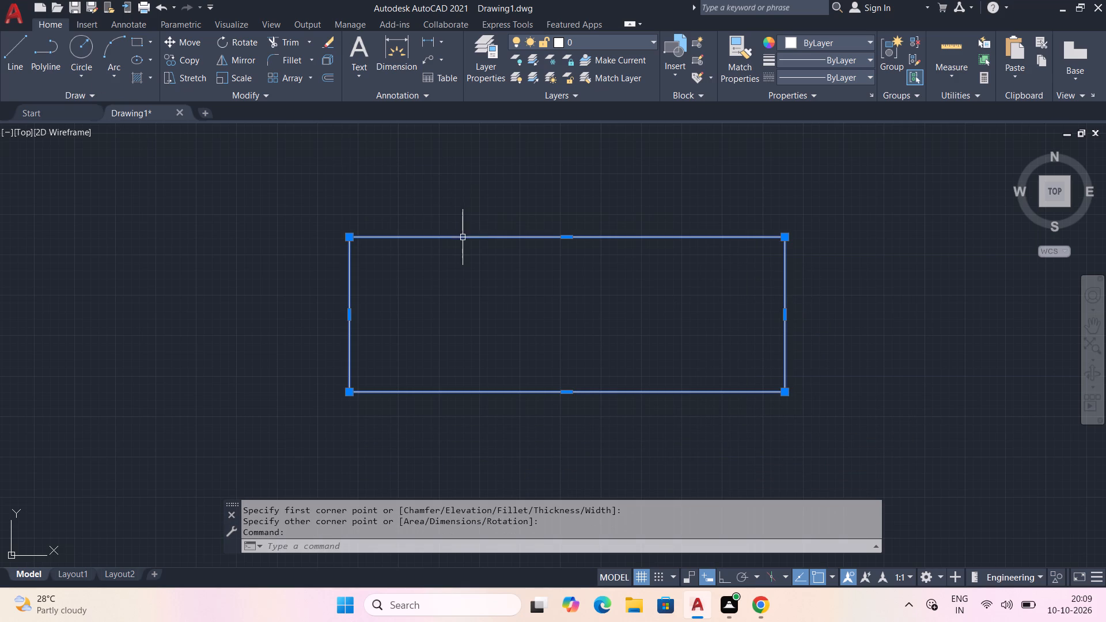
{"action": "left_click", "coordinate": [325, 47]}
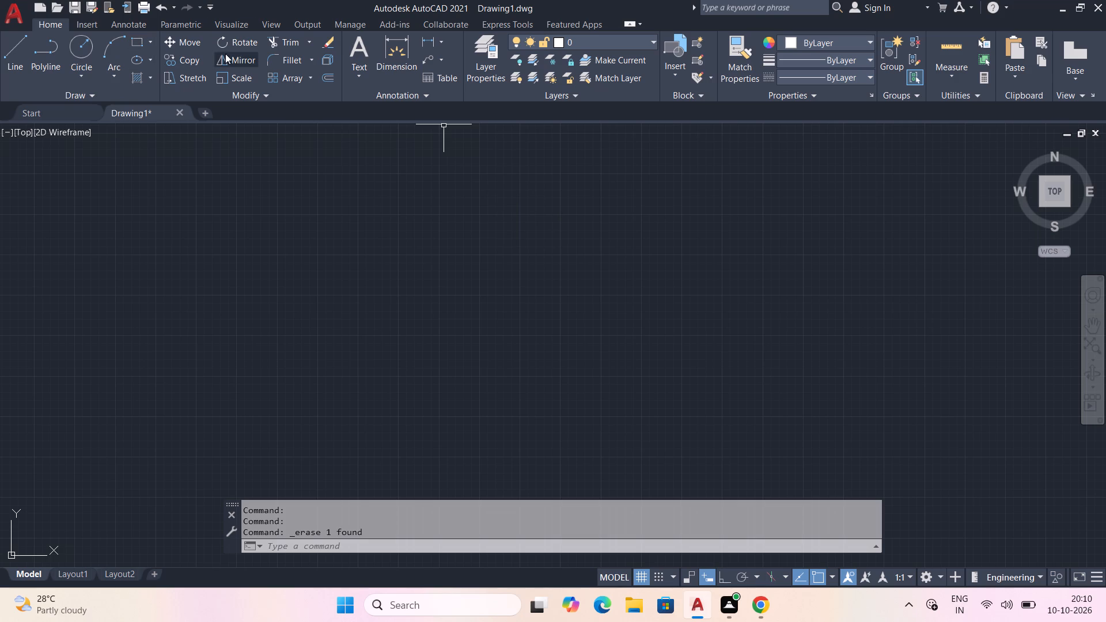
Draw a rectangle 17' wide and 18' high in the empty drawing area.
{"action": "left_click", "coordinate": [138, 41]}
{"action": "left_click", "coordinate": [363, 185]}
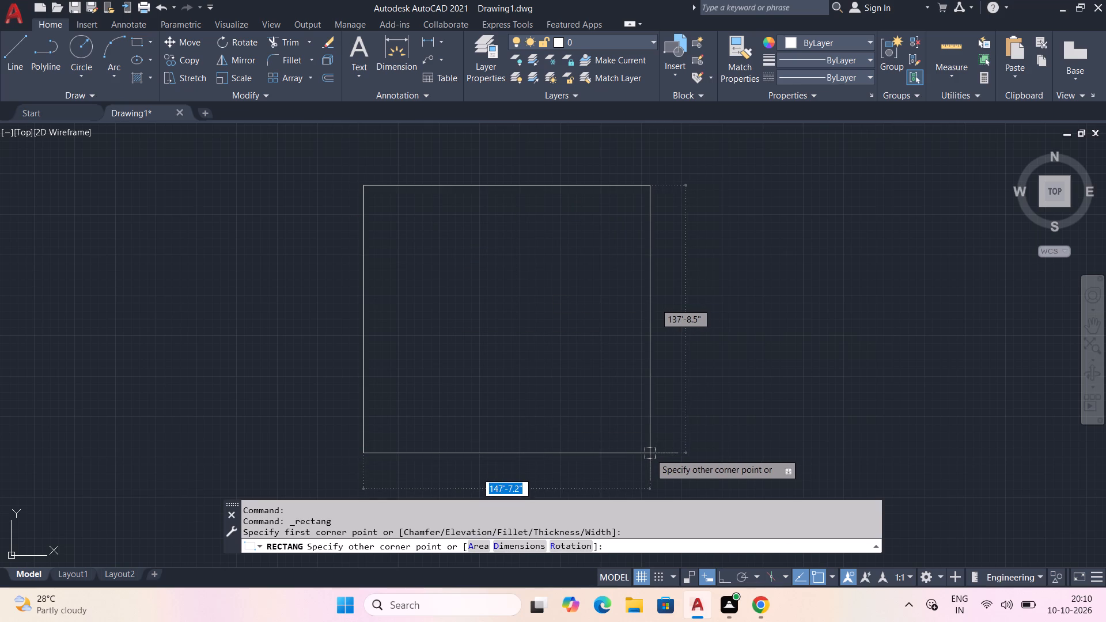
{"action": "key", "text": "1"}
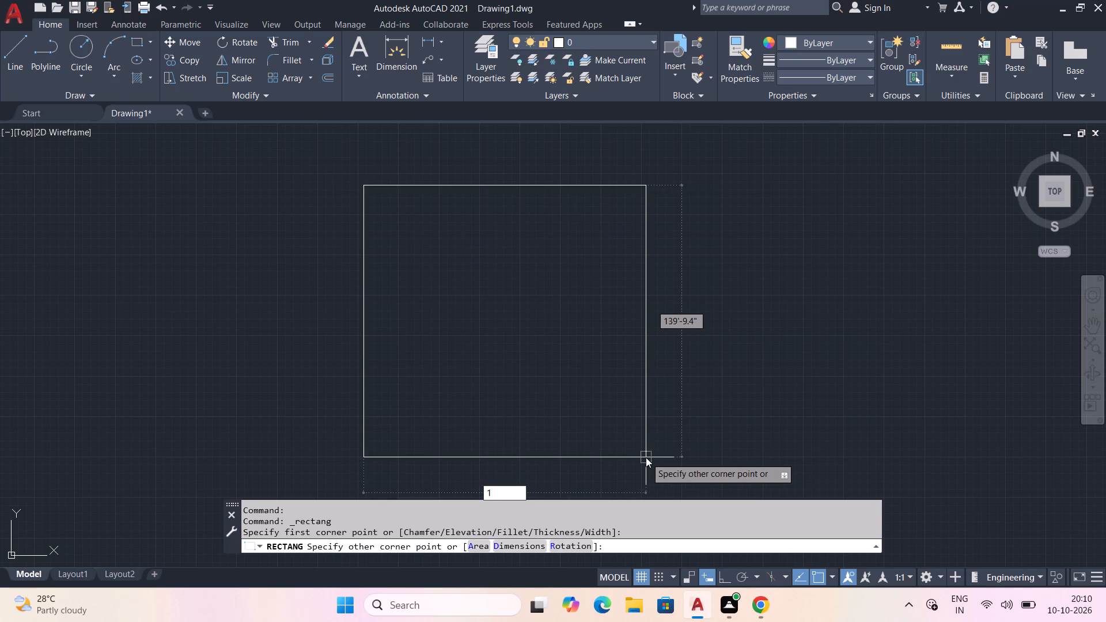
{"action": "type", "text": "7'"}
{"action": "key", "text": "Tab"}
{"action": "type", "text": "18"}
{"action": "key", "text": "apostrophe"}
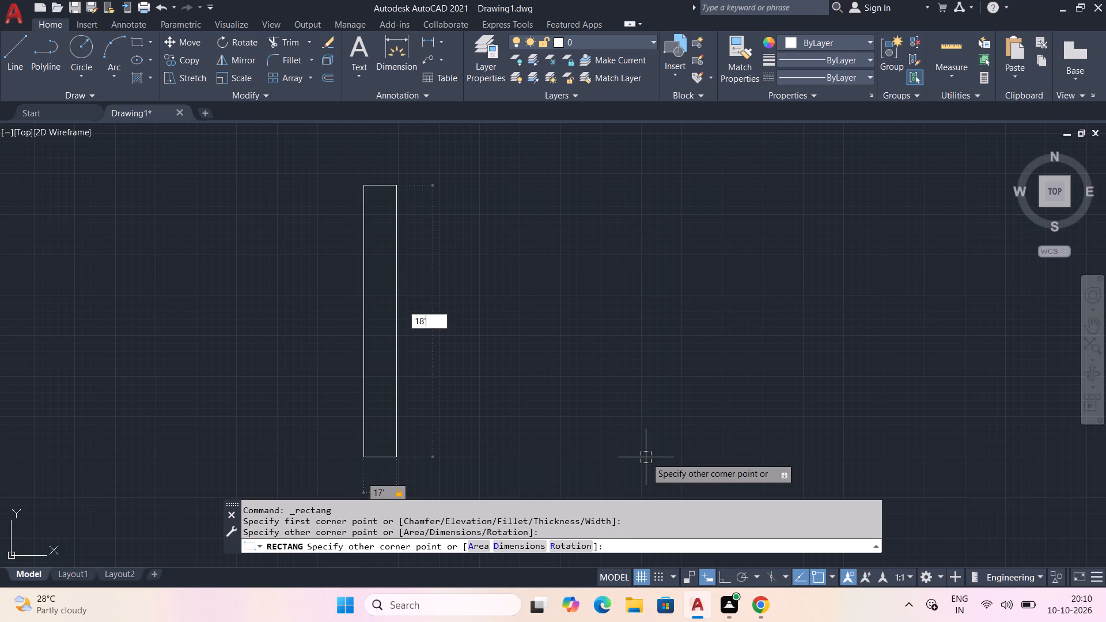
{"action": "key", "text": "Return"}
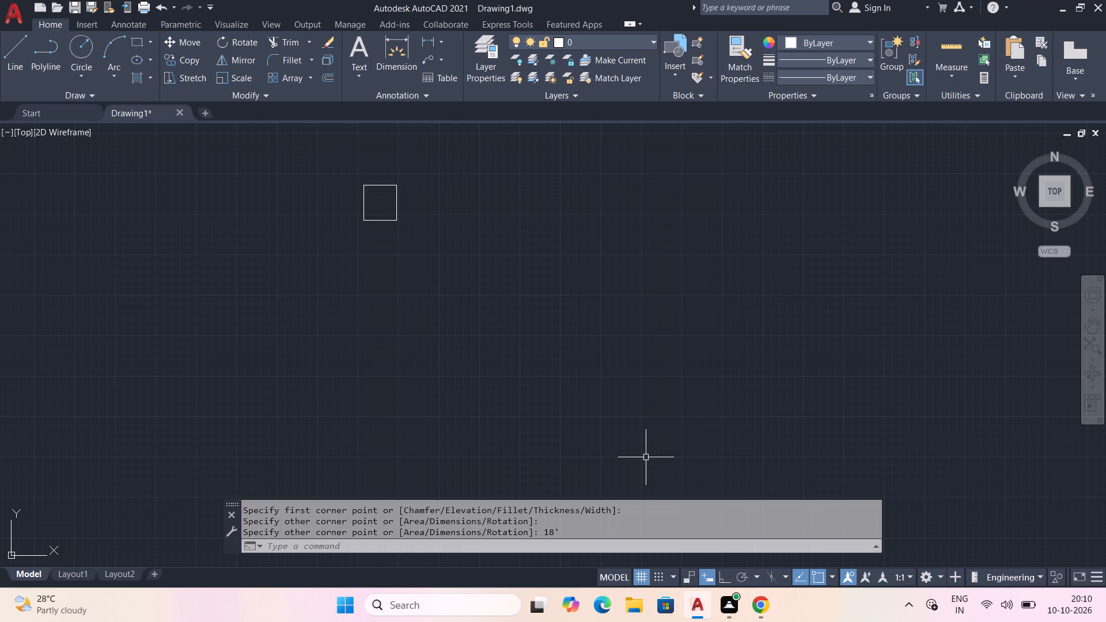
Check the rectangle's width and height with the quick measure tool.
{"action": "scroll", "coordinate": [329, 318], "scroll_direction": "up", "scroll_amount": 2}
{"action": "middle_click_drag", "start_coordinate": [422, 200], "coordinate": [392, 488]}
{"action": "scroll", "coordinate": [412, 332], "scroll_direction": "up", "scroll_amount": 3}
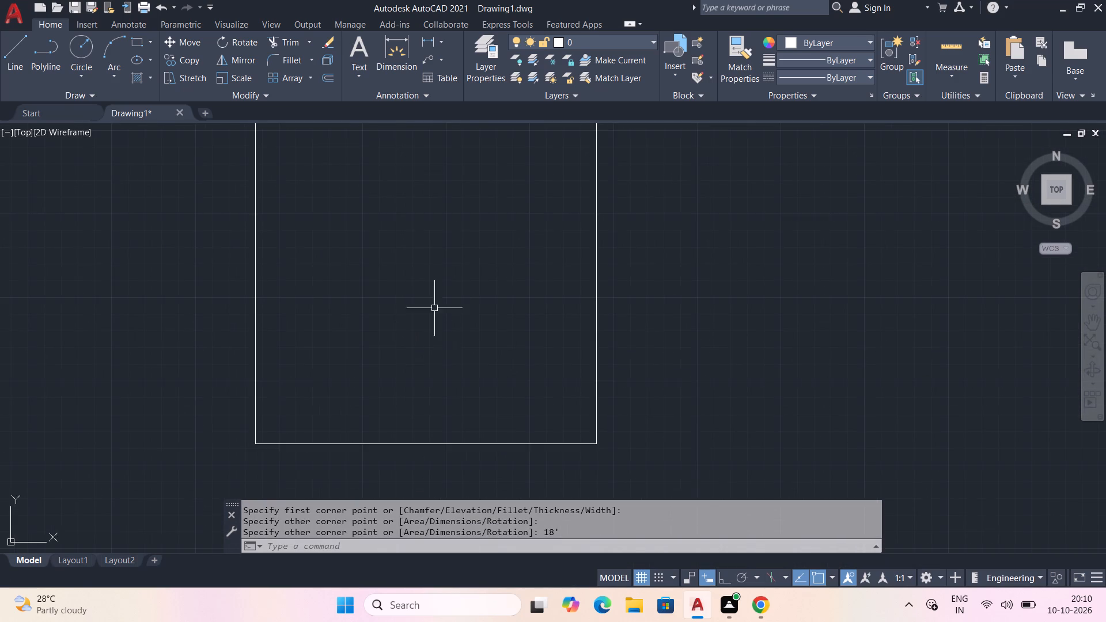
{"action": "middle_click_drag", "start_coordinate": [438, 299], "coordinate": [418, 394]}
{"action": "left_click", "coordinate": [965, 44]}
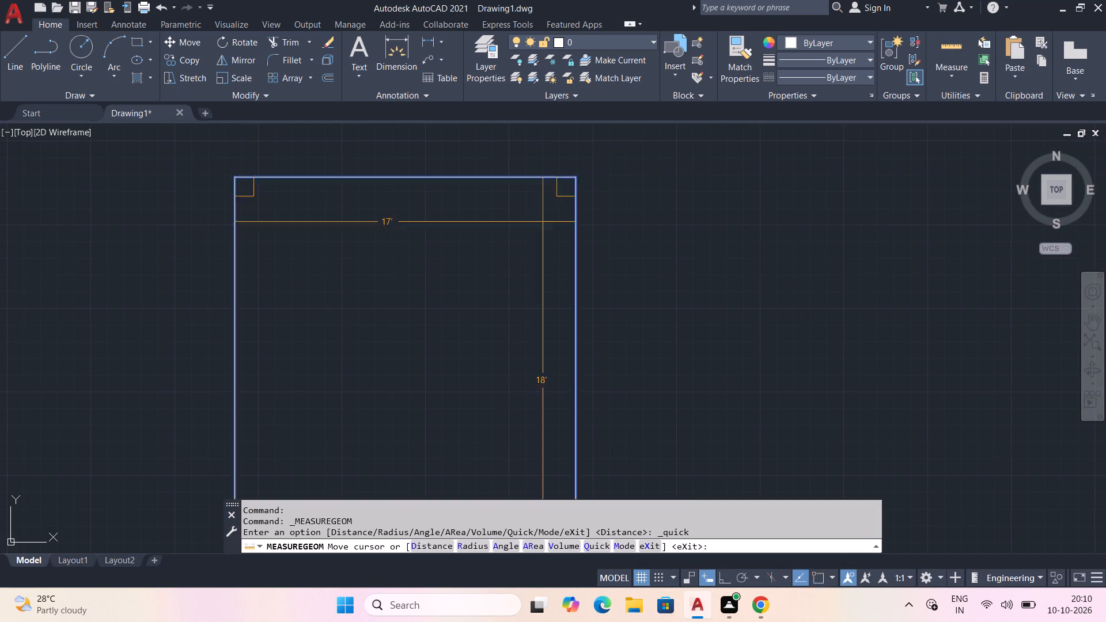
{"action": "middle_click_drag", "start_coordinate": [320, 308], "coordinate": [342, 259]}
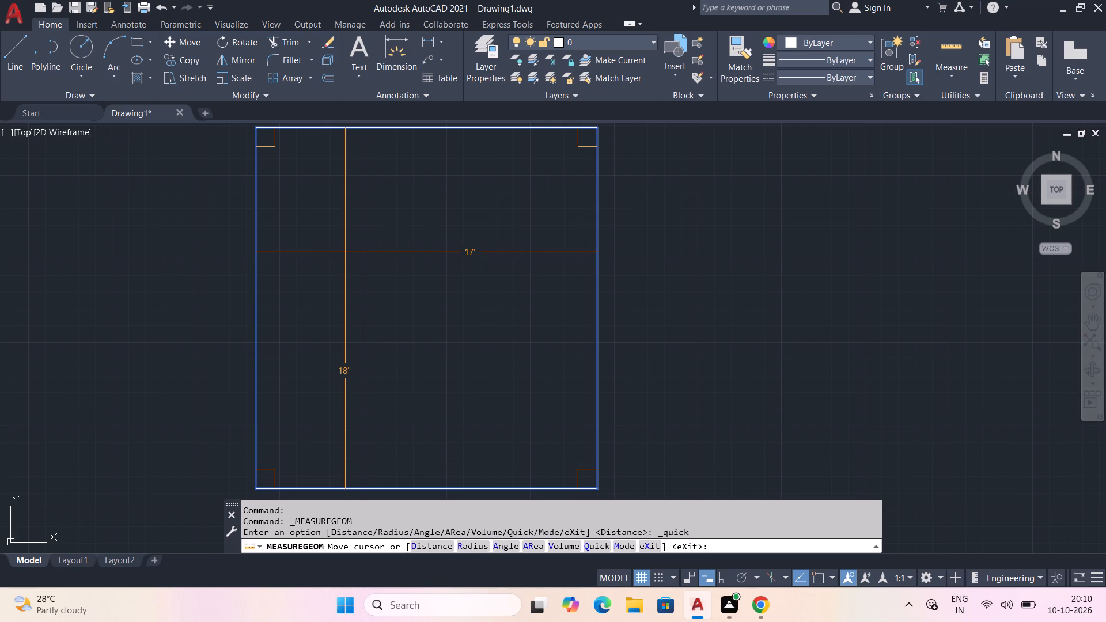
{"action": "key", "text": "Escape"}
Explode the 17' by 18' rectangle into separate lines.
{"action": "middle_click_drag", "start_coordinate": [360, 202], "coordinate": [362, 223]}
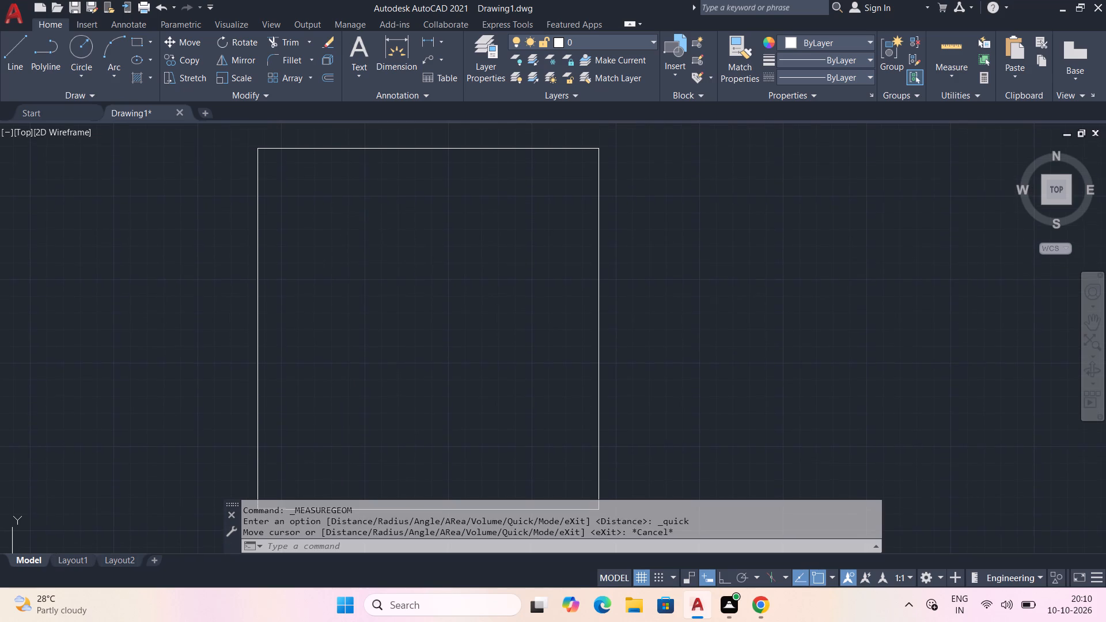
{"action": "left_click", "coordinate": [419, 149]}
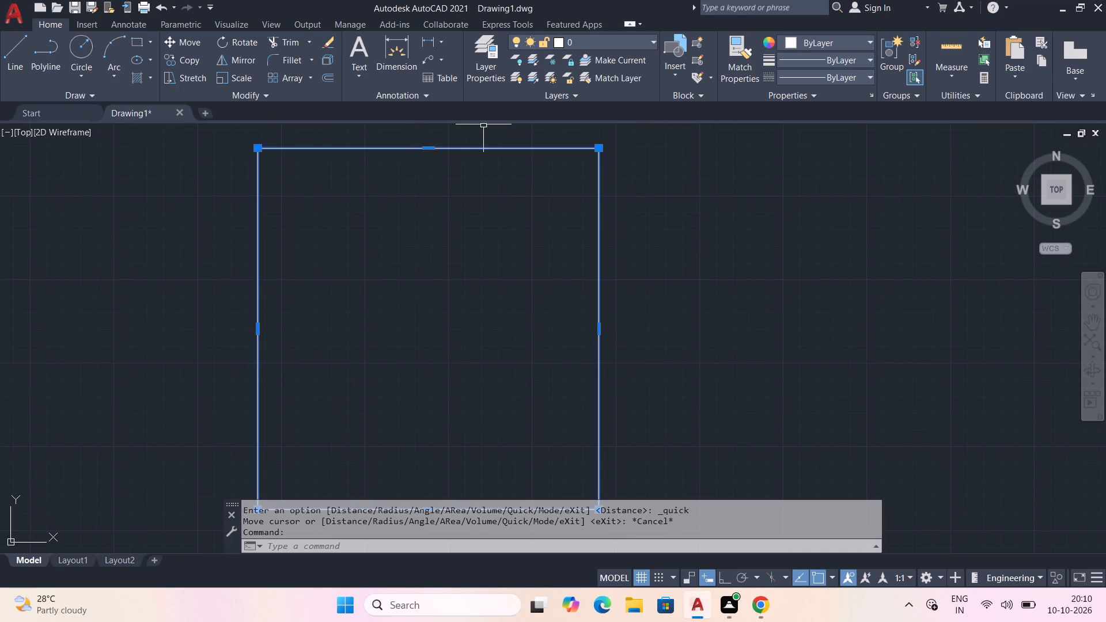
{"action": "key", "text": "e"}
{"action": "key", "text": "x"}
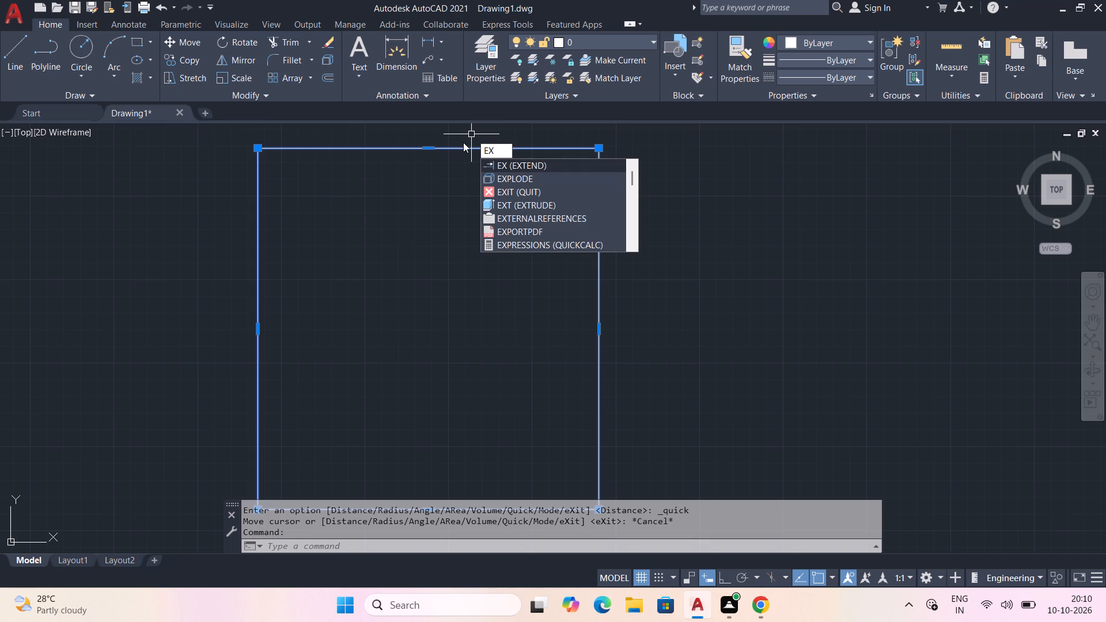
{"action": "left_click", "coordinate": [515, 175]}
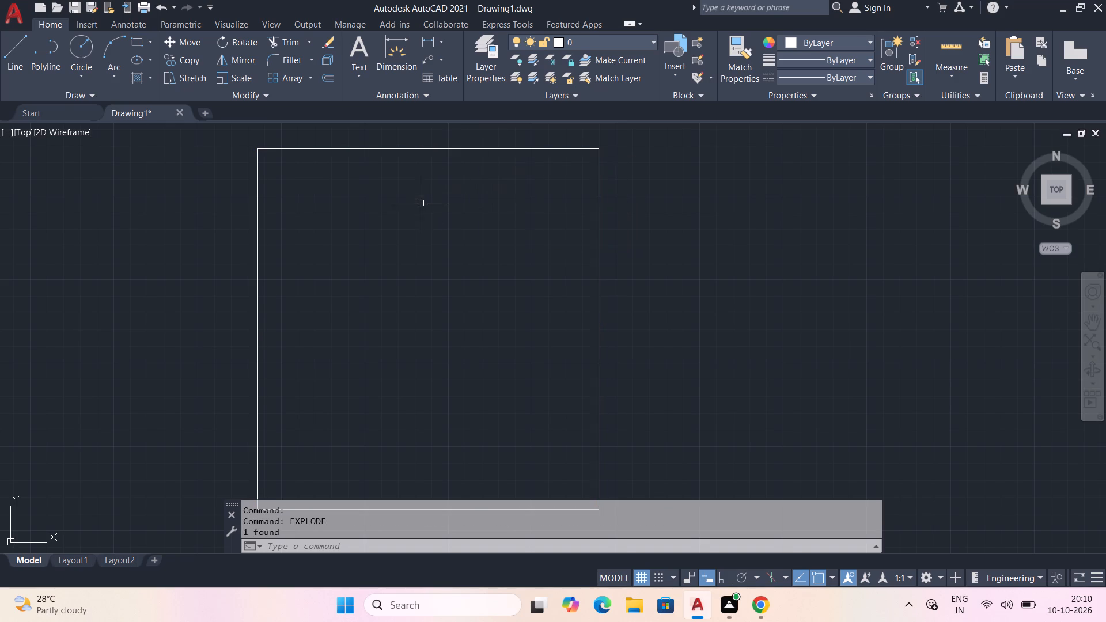
Offset the left, bottom and right lines of the exploded rectangle 9" inward.
{"action": "middle_click_drag", "start_coordinate": [419, 204], "coordinate": [410, 167]}
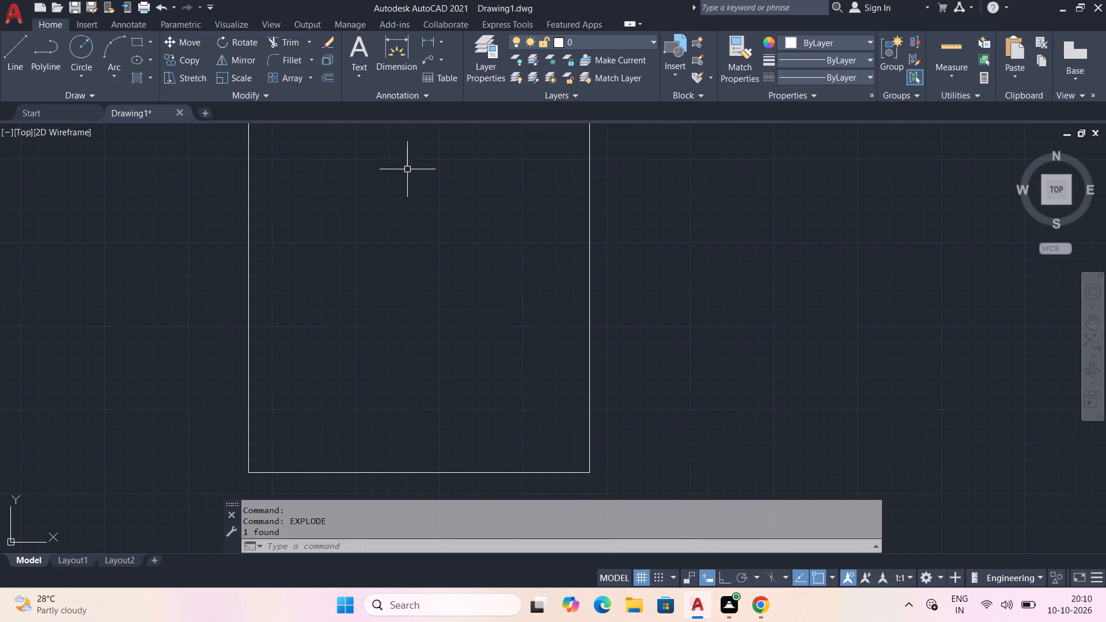
{"action": "key", "text": "o"}
{"action": "key", "text": "f"}
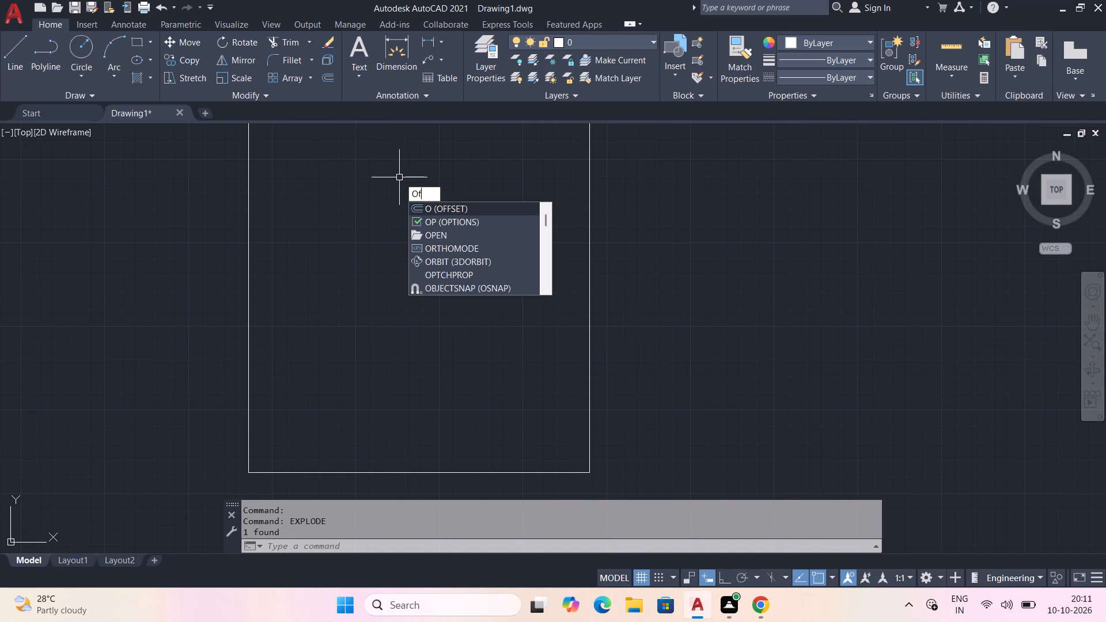
{"action": "key", "text": "space"}
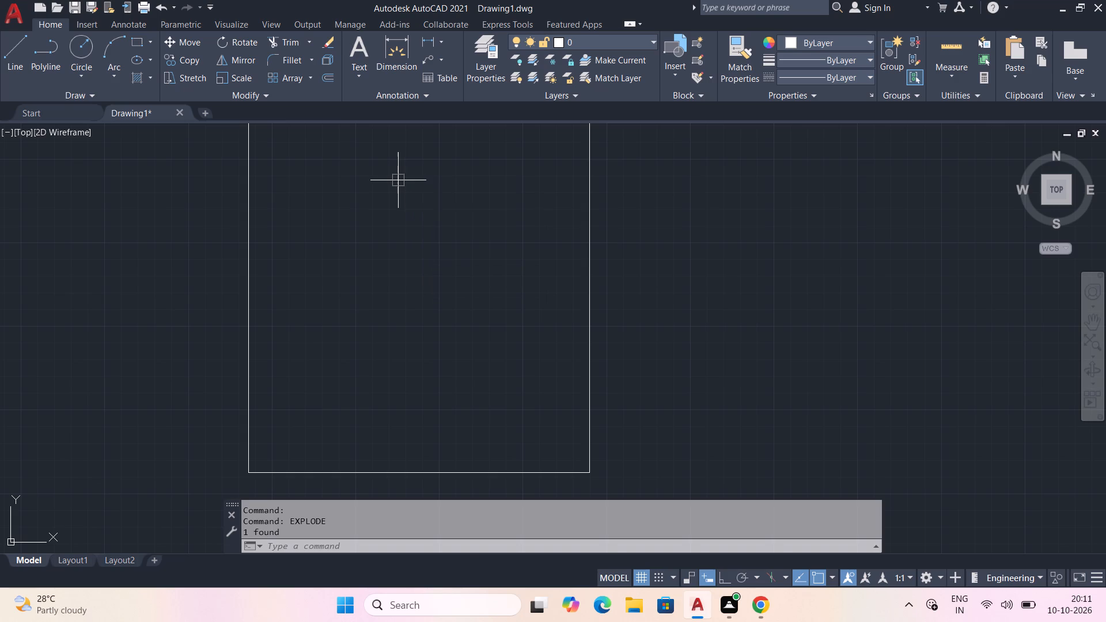
{"action": "key", "text": "9"}
{"action": "key", "text": "shift+quotedbl"}
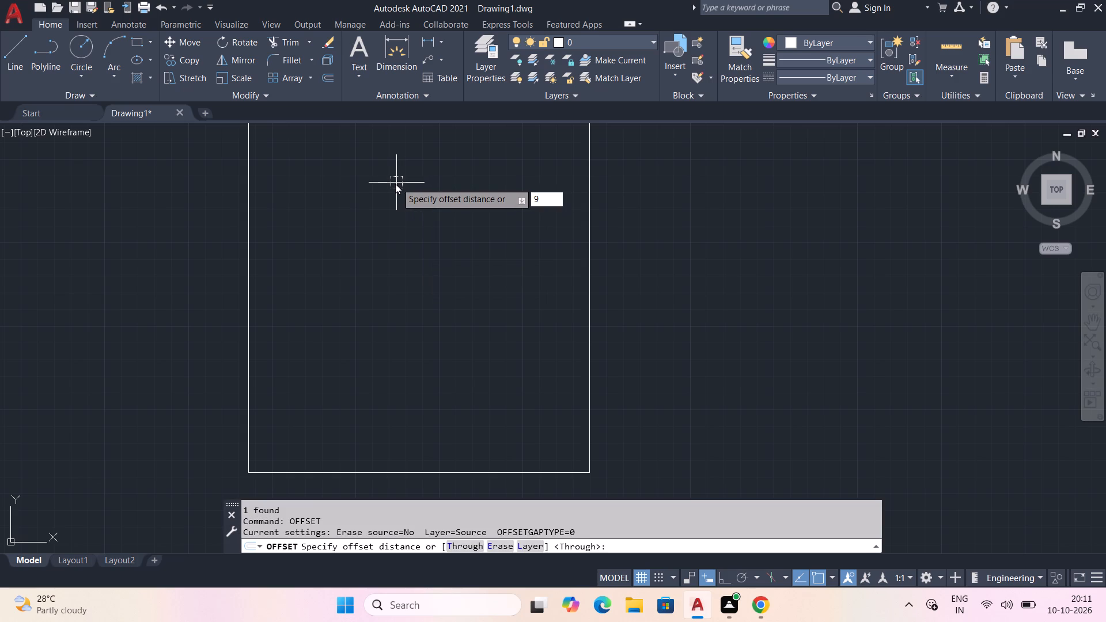
{"action": "key", "text": "space"}
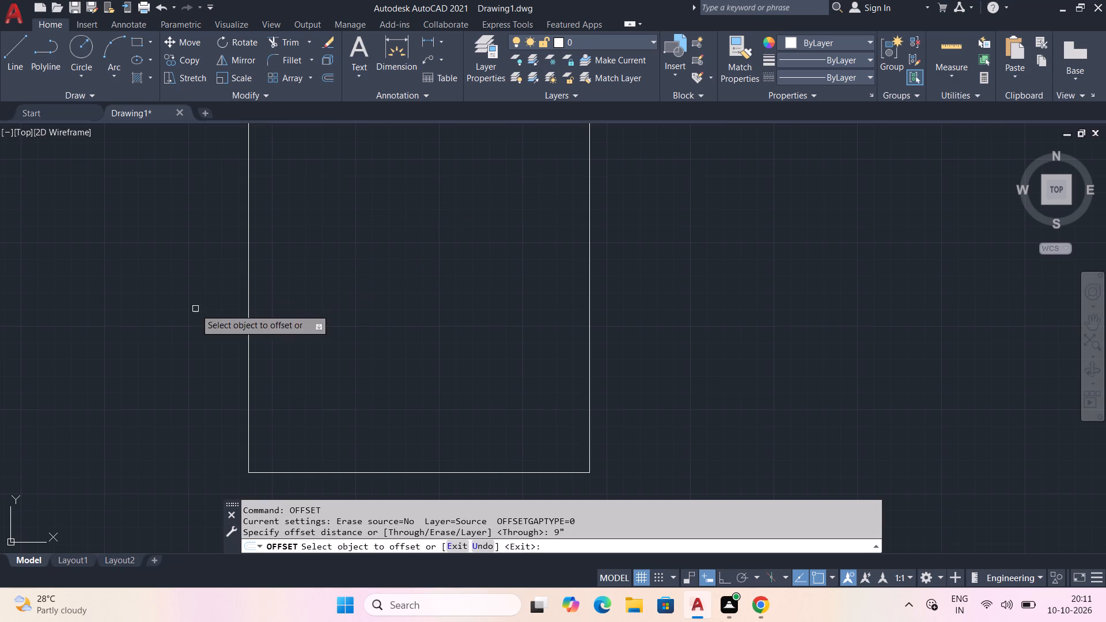
{"action": "left_click_drag", "start_coordinate": [248, 289], "coordinate": [255, 289]}
{"action": "left_click", "coordinate": [304, 289]}
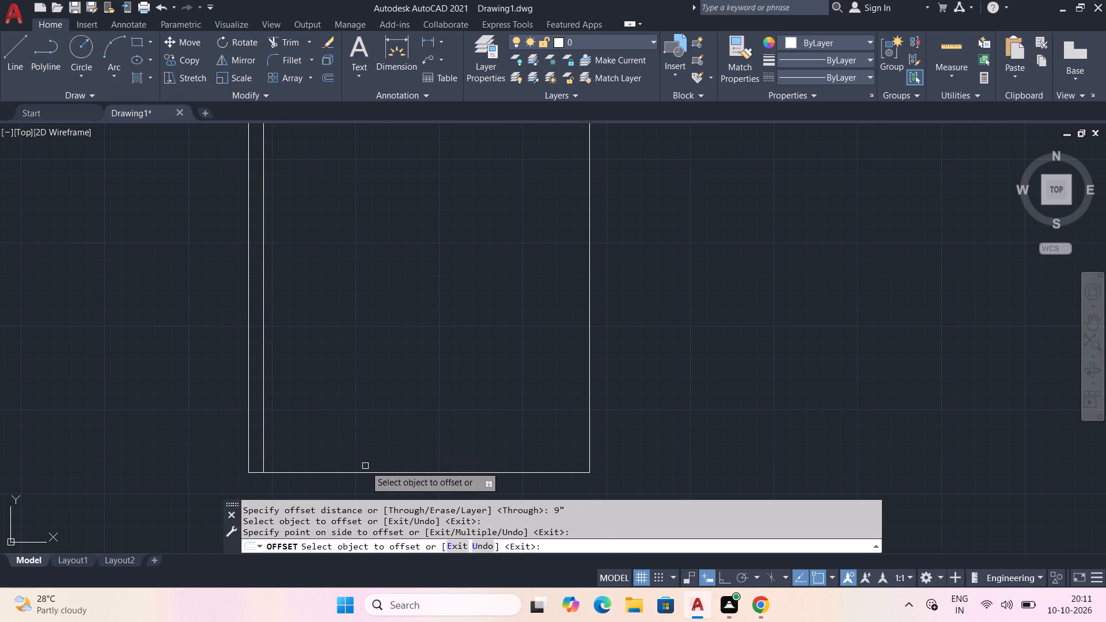
{"action": "left_click_drag", "start_coordinate": [367, 472], "coordinate": [368, 466]}
{"action": "left_click", "coordinate": [369, 419]}
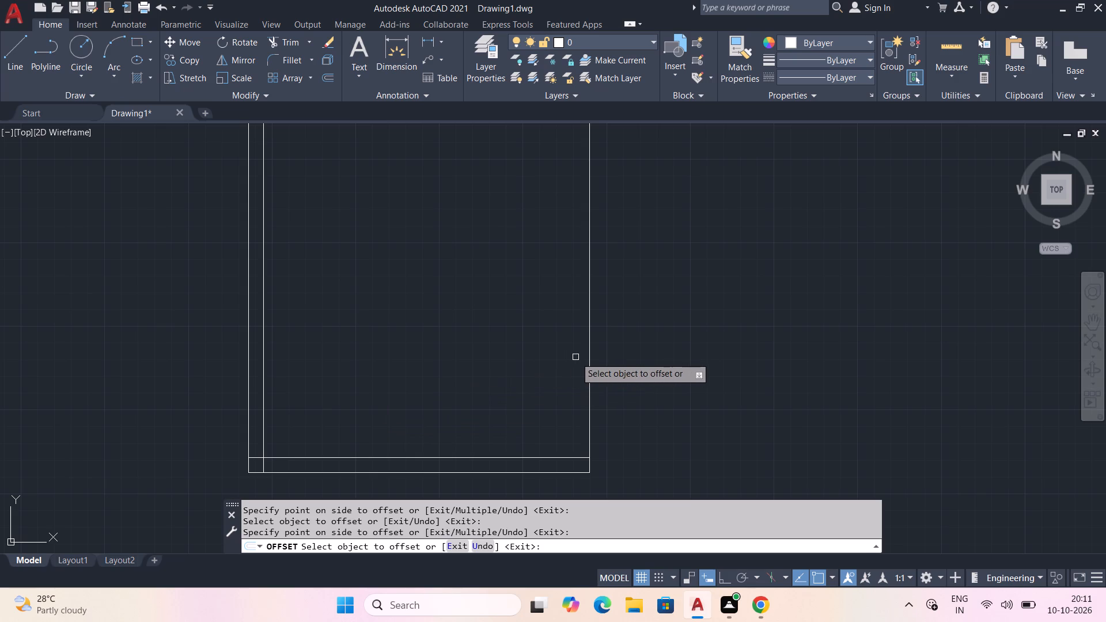
{"action": "left_click", "coordinate": [586, 358]}
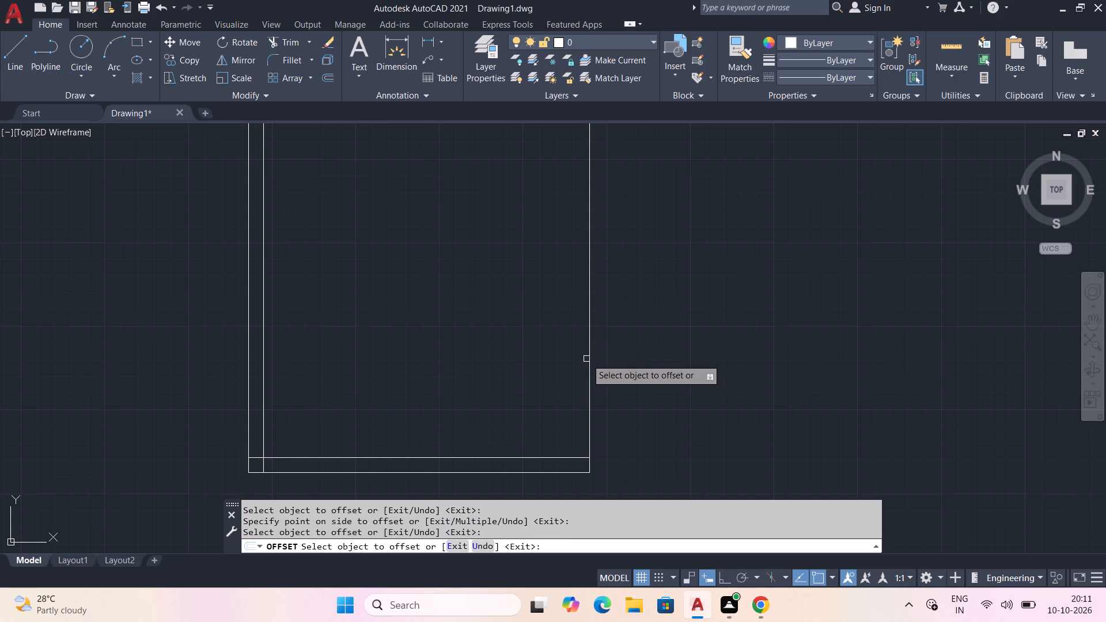
{"action": "left_click_drag", "start_coordinate": [588, 360], "coordinate": [575, 358]}
{"action": "left_click", "coordinate": [536, 356]}
Offset the rectangle's top line 9" inward to complete the inner wall outline.
{"action": "middle_click_drag", "start_coordinate": [525, 335], "coordinate": [514, 619]}
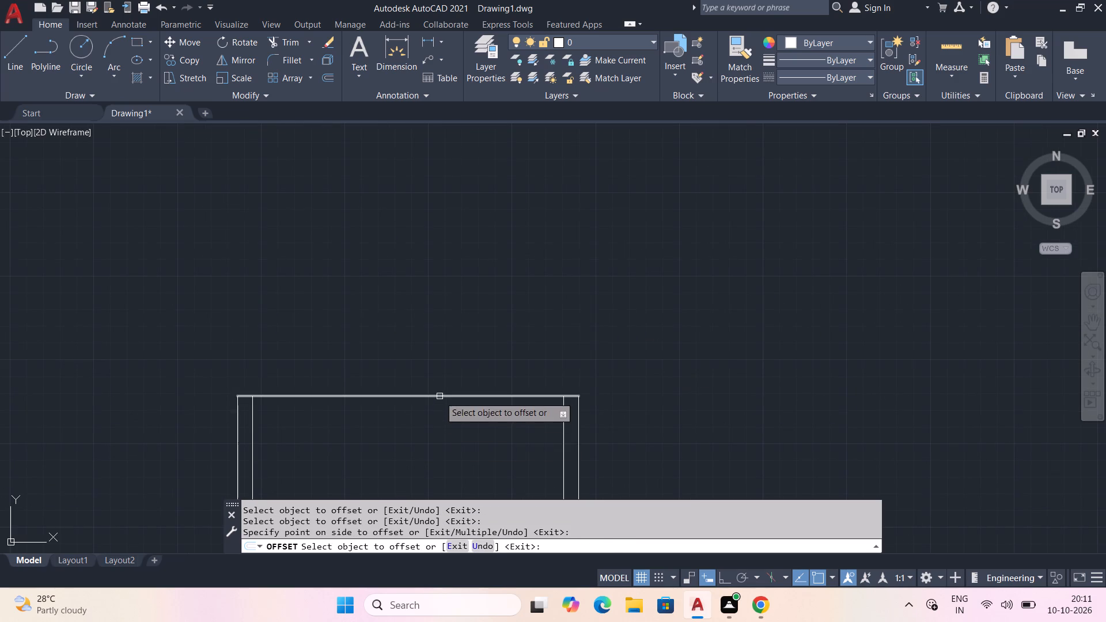
{"action": "left_click_drag", "start_coordinate": [441, 395], "coordinate": [441, 422]}
{"action": "left_click", "coordinate": [441, 445]}
{"action": "middle_click_drag", "start_coordinate": [442, 443], "coordinate": [454, 292]}
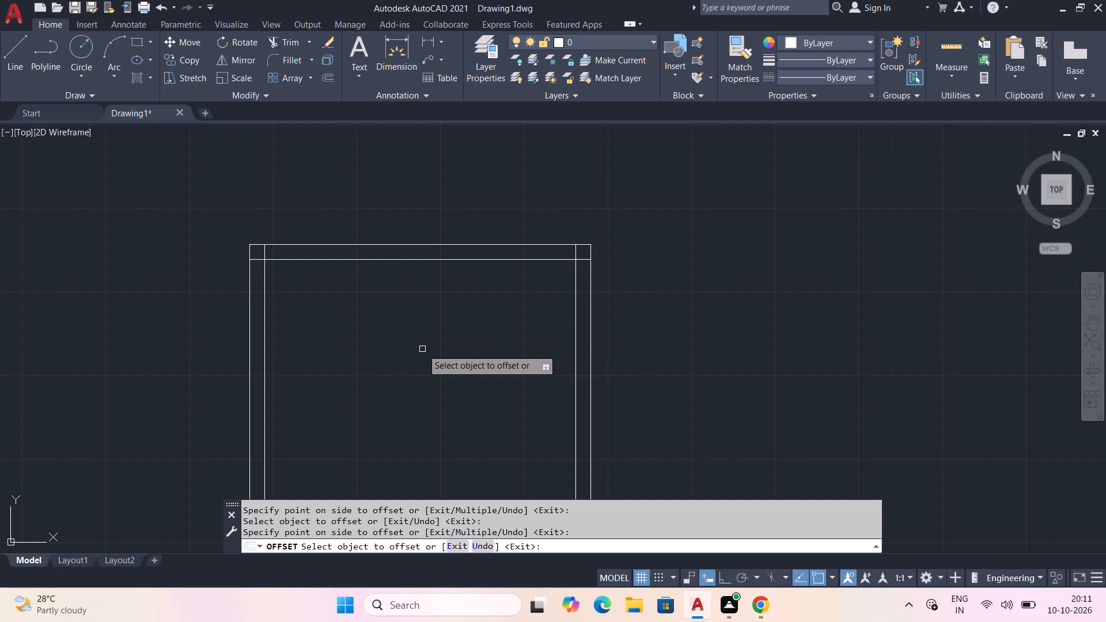
{"action": "middle_click_drag", "start_coordinate": [408, 364], "coordinate": [408, 354]}
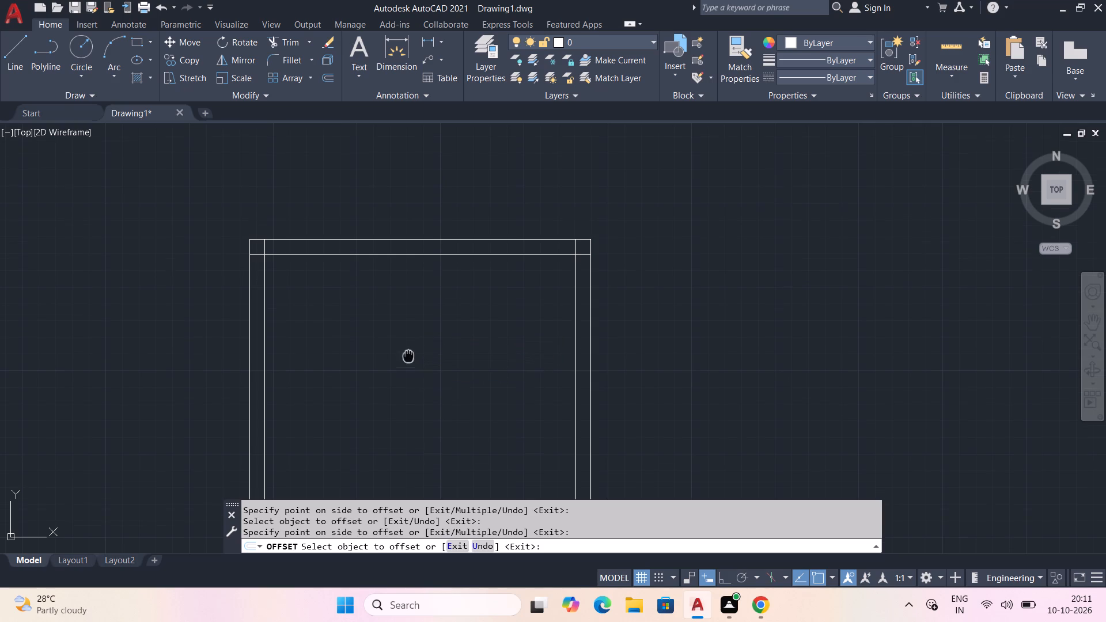
{"action": "middle_click_drag", "start_coordinate": [408, 354], "coordinate": [409, 326]}
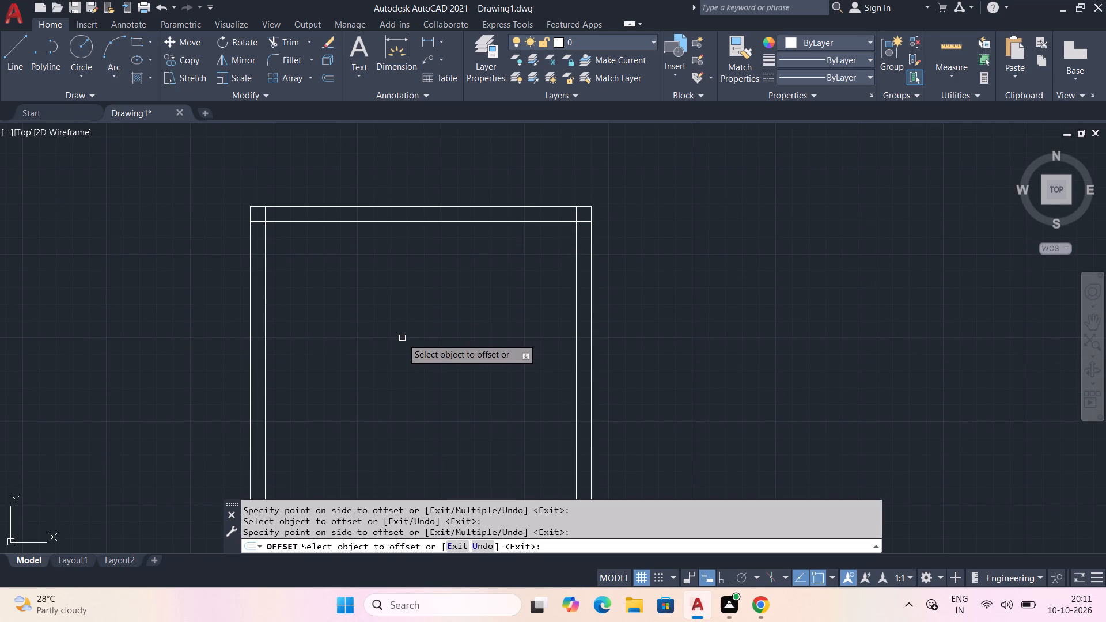
{"action": "middle_click_drag", "start_coordinate": [415, 310], "coordinate": [418, 334]}
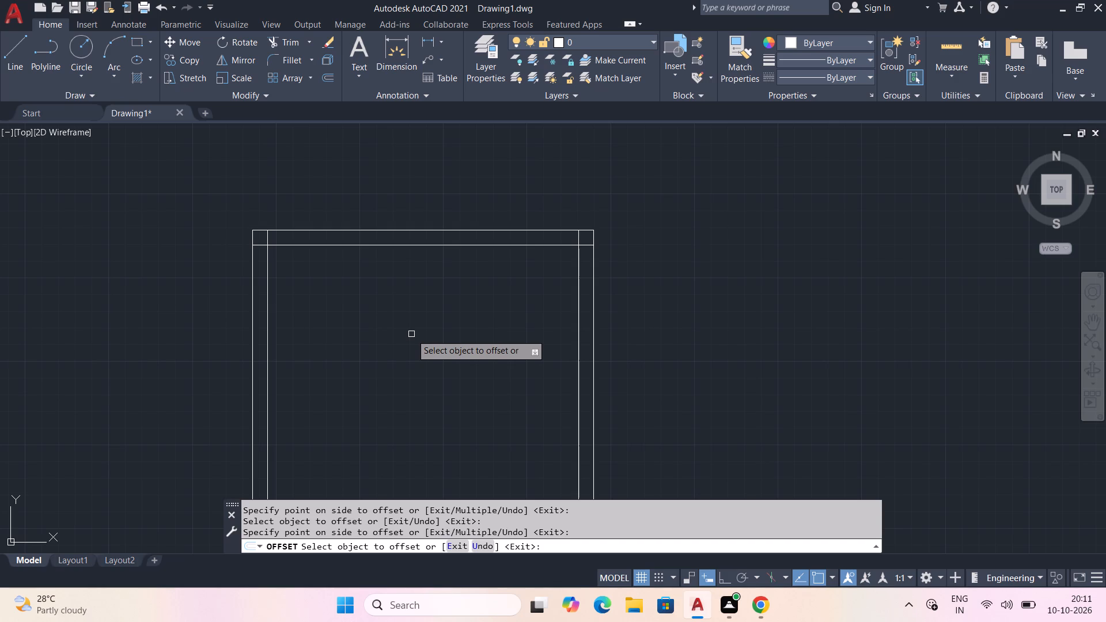
{"action": "scroll", "coordinate": [497, 351], "scroll_direction": "up", "scroll_amount": 1}
{"action": "right_click_drag", "start_coordinate": [582, 232], "coordinate": [594, 223]}
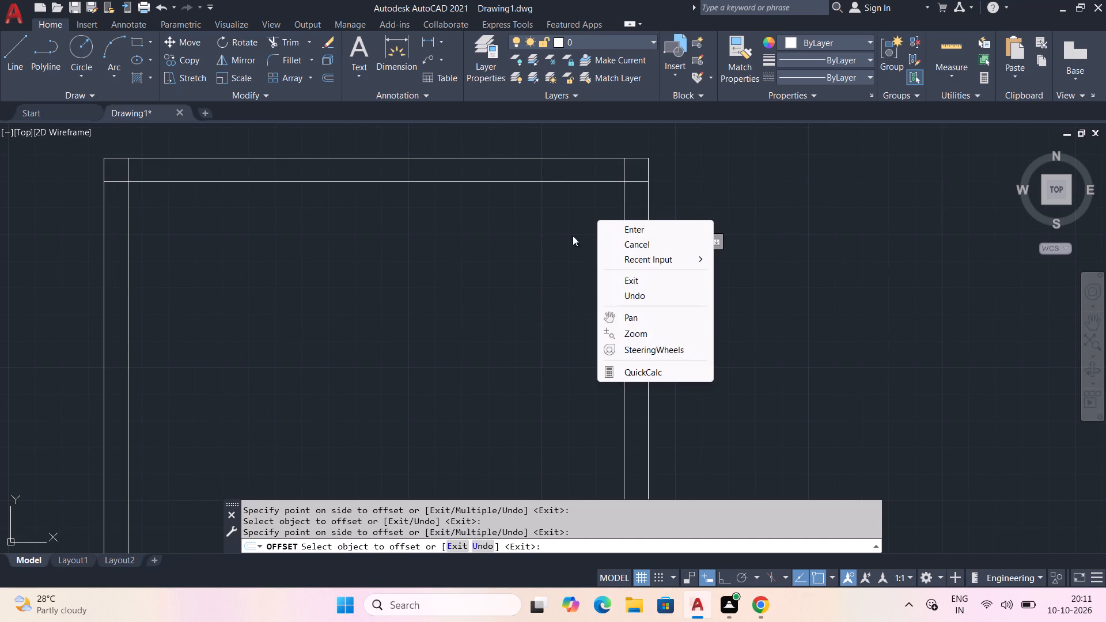
{"action": "key", "text": "grave"}
{"action": "key", "text": "Escape"}
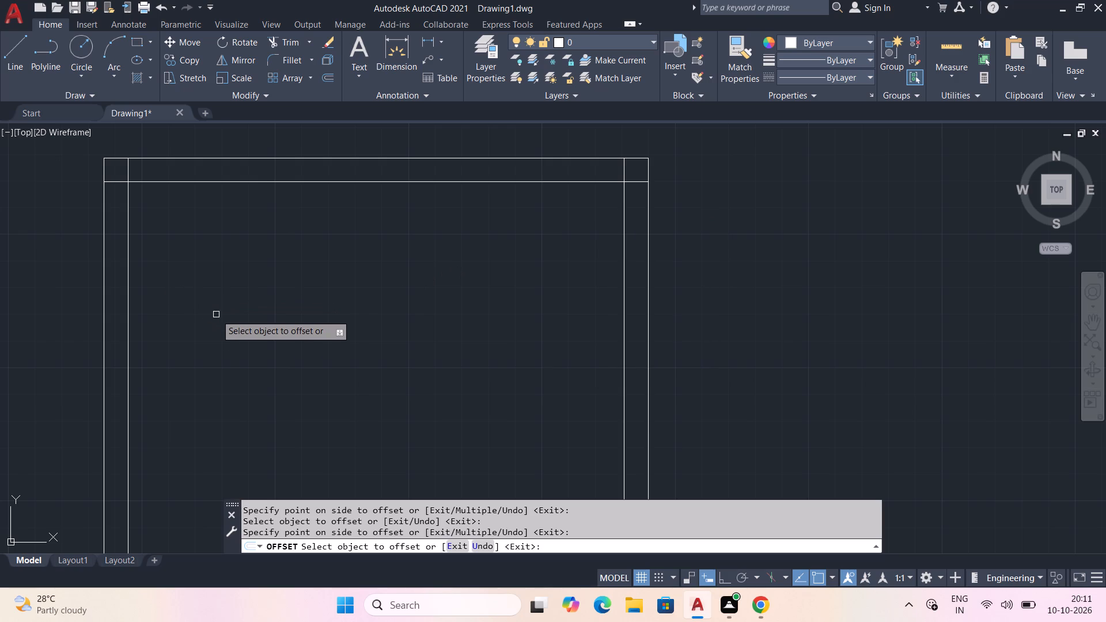
{"action": "key", "text": "Escape"}
Trim the overlapping inner wall line ends at the plan's two upper corners.
{"action": "type", "text": "tr"}
{"action": "key", "text": "space"}
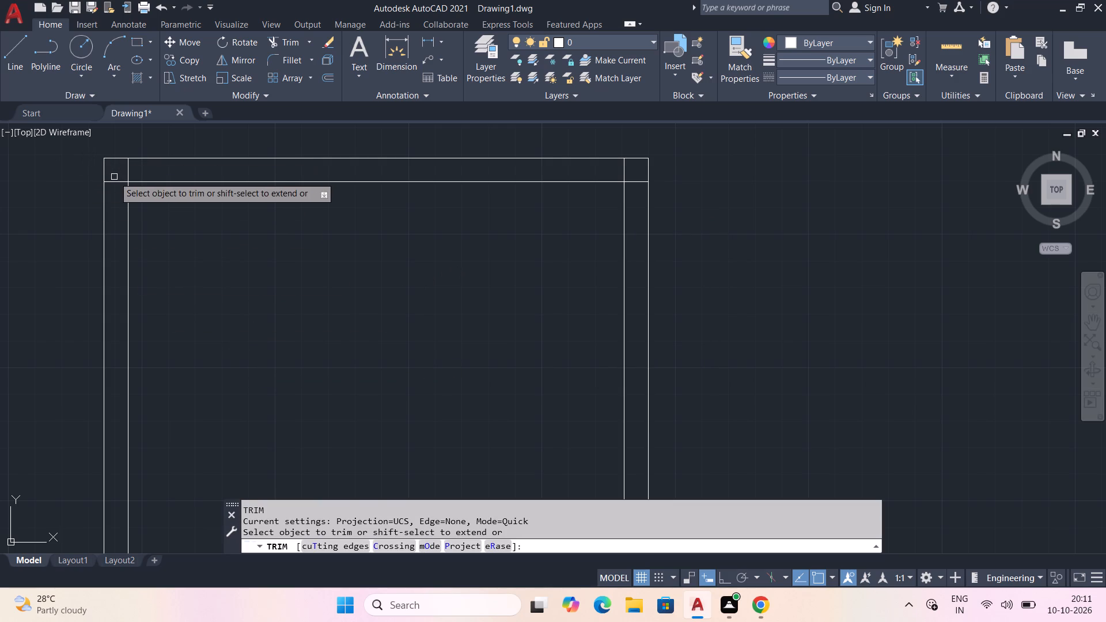
{"action": "left_click", "coordinate": [114, 183]}
{"action": "left_click", "coordinate": [126, 173]}
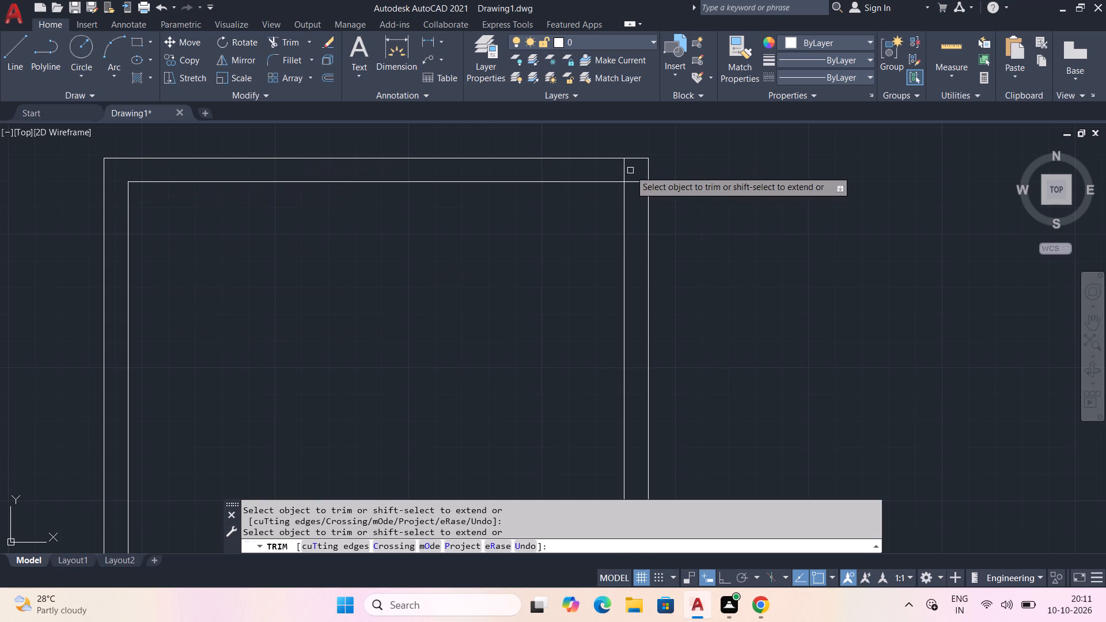
{"action": "left_click", "coordinate": [630, 170]}
{"action": "left_click", "coordinate": [622, 175]}
{"action": "left_click", "coordinate": [632, 184]}
Trim the overlapping inner wall line ends at the plan's two lower corners.
{"action": "scroll", "coordinate": [628, 234], "scroll_direction": "down", "scroll_amount": 1}
{"action": "middle_click_drag", "start_coordinate": [633, 252], "coordinate": [634, 120]}
{"action": "scroll", "coordinate": [637, 151], "scroll_direction": "up", "scroll_amount": 1}
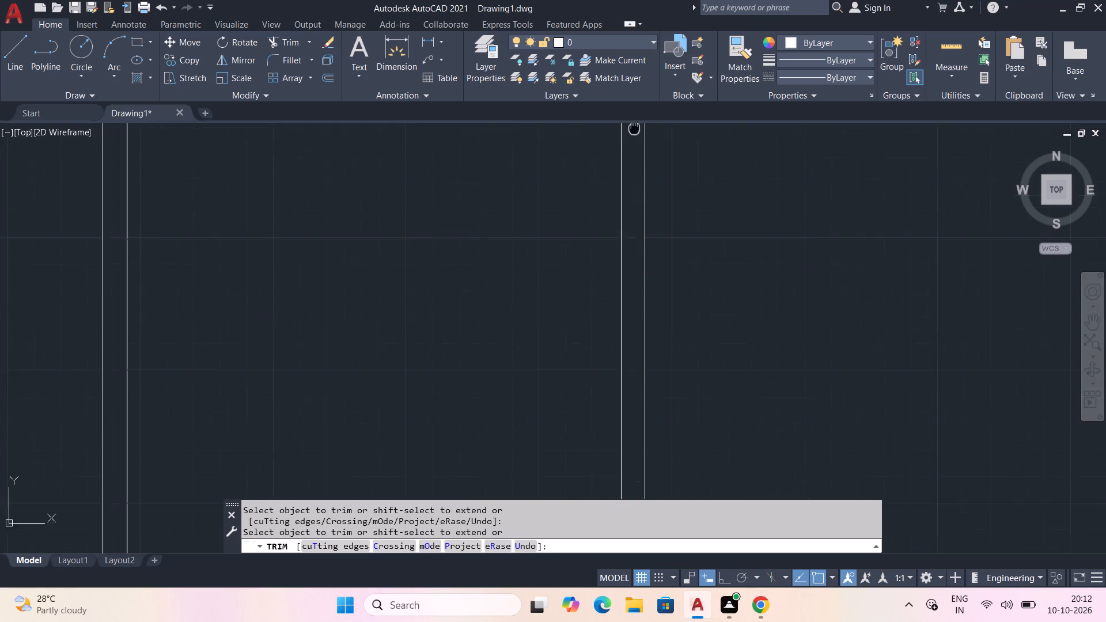
{"action": "middle_click_drag", "start_coordinate": [634, 120], "coordinate": [634, 63]}
{"action": "middle_click_drag", "start_coordinate": [641, 434], "coordinate": [637, 276]}
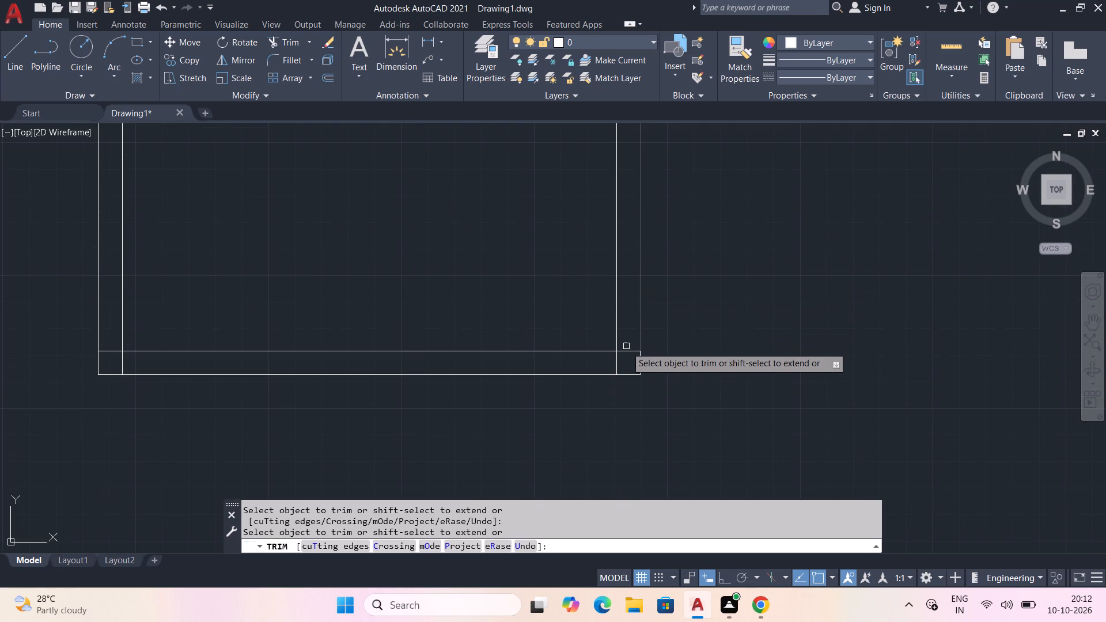
{"action": "left_click", "coordinate": [626, 351]}
{"action": "left_click", "coordinate": [619, 362]}
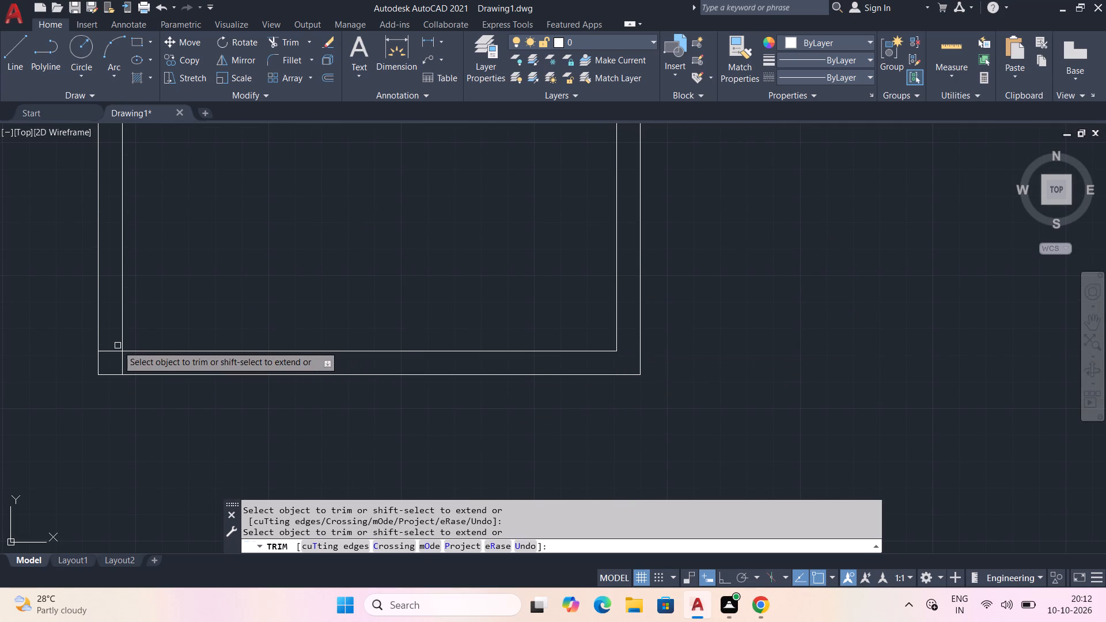
{"action": "left_click", "coordinate": [110, 352]}
{"action": "left_click", "coordinate": [123, 364]}
{"action": "key", "text": "grave"}
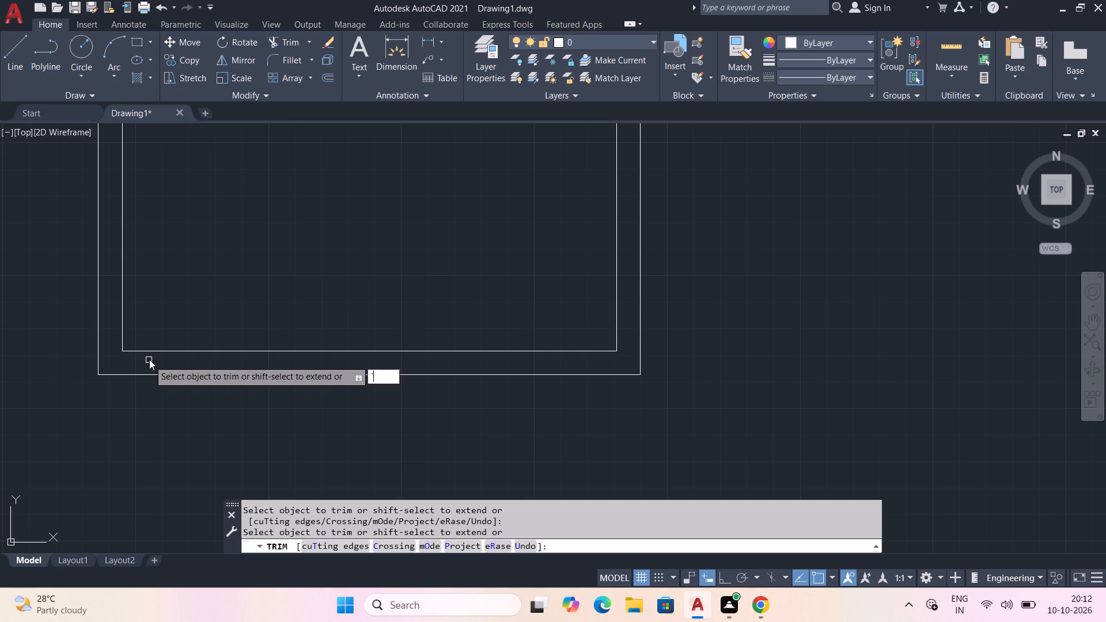
{"action": "key", "text": "Escape"}
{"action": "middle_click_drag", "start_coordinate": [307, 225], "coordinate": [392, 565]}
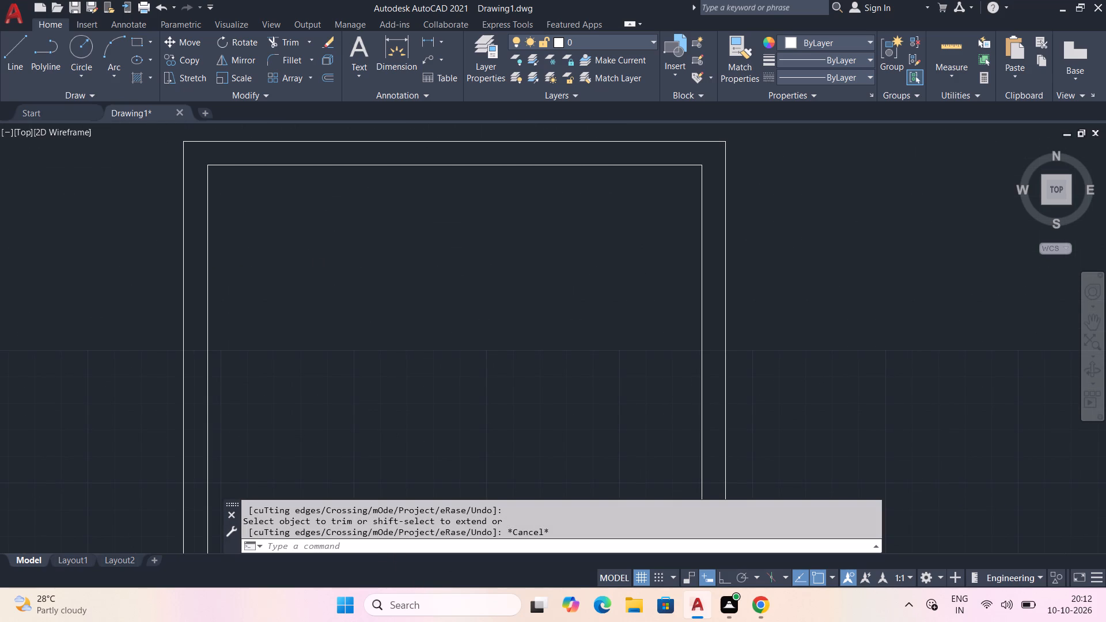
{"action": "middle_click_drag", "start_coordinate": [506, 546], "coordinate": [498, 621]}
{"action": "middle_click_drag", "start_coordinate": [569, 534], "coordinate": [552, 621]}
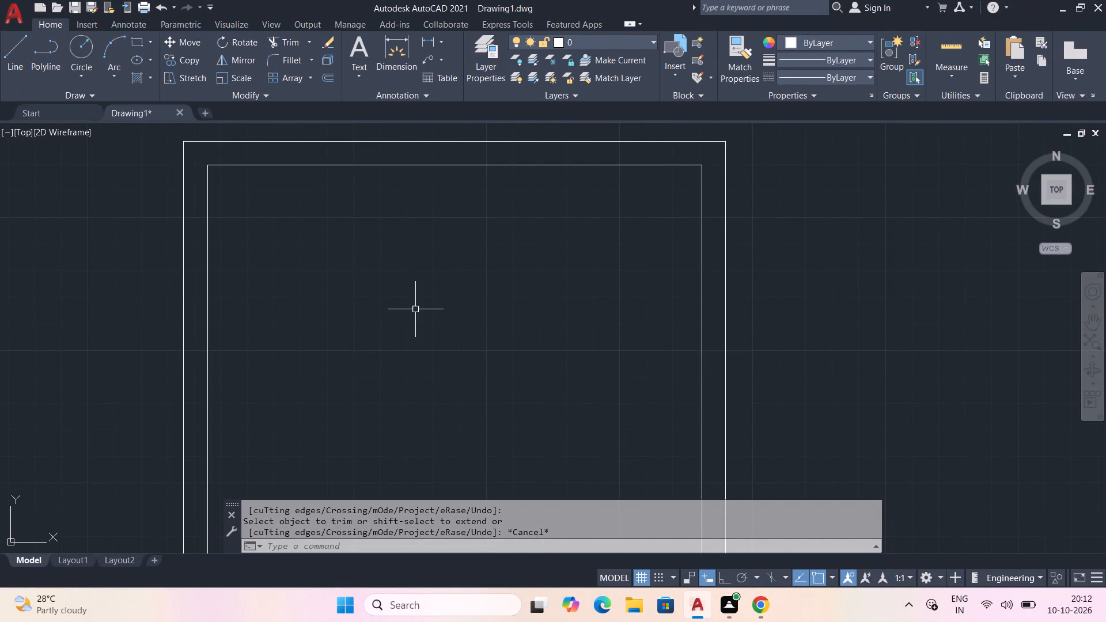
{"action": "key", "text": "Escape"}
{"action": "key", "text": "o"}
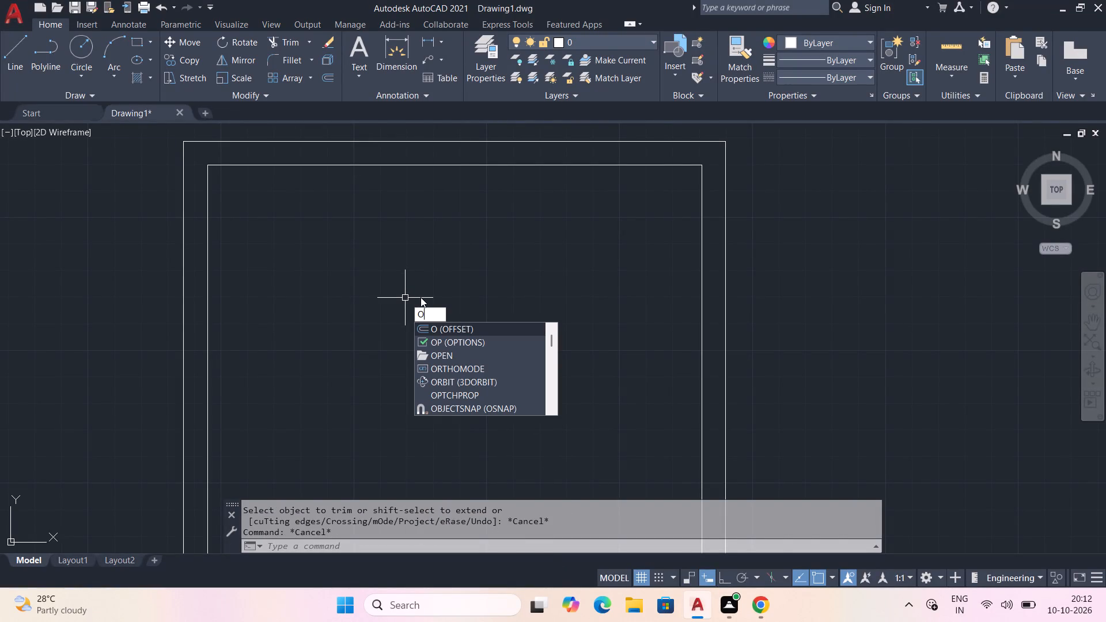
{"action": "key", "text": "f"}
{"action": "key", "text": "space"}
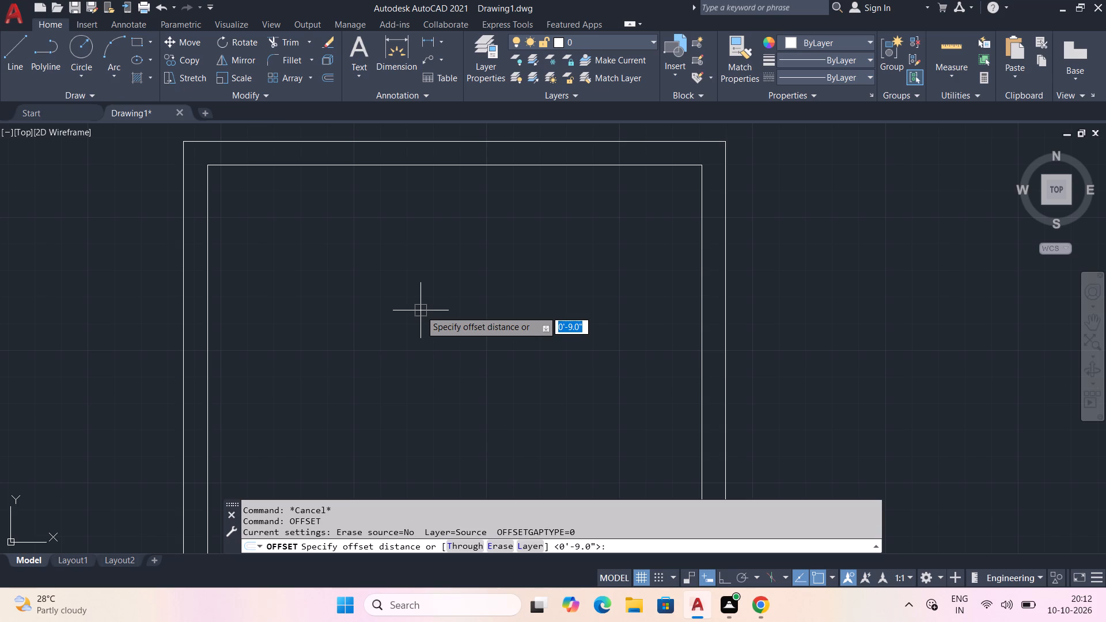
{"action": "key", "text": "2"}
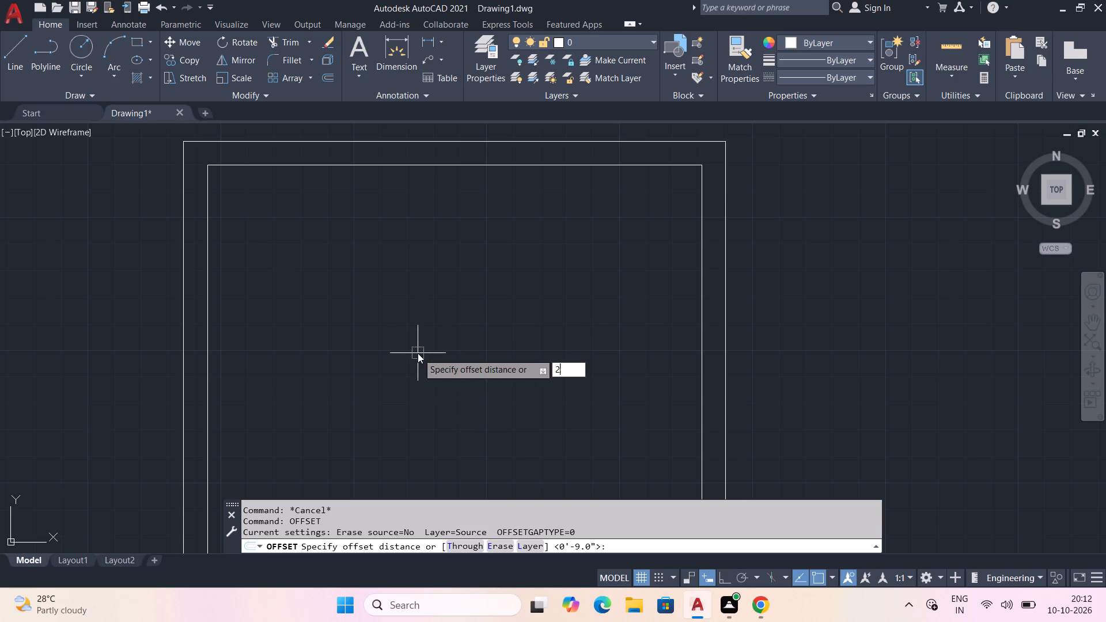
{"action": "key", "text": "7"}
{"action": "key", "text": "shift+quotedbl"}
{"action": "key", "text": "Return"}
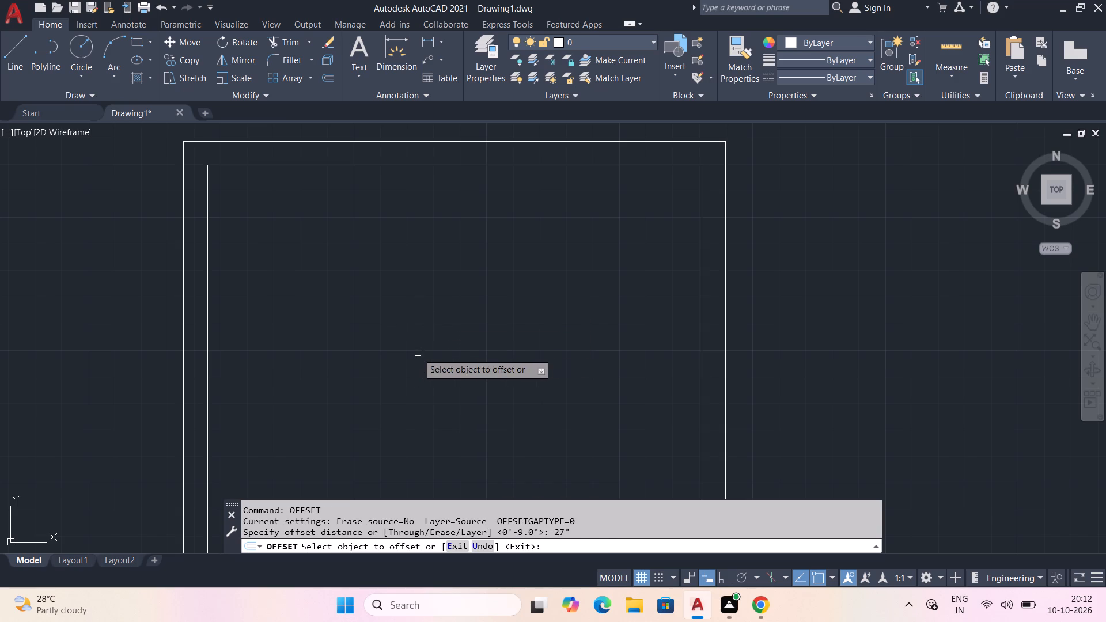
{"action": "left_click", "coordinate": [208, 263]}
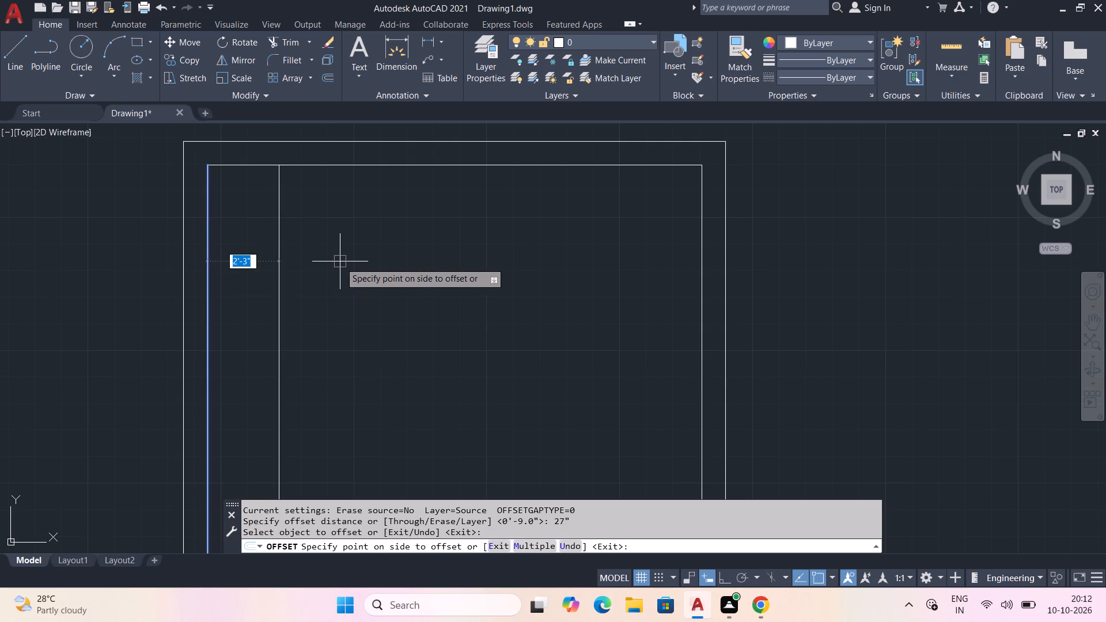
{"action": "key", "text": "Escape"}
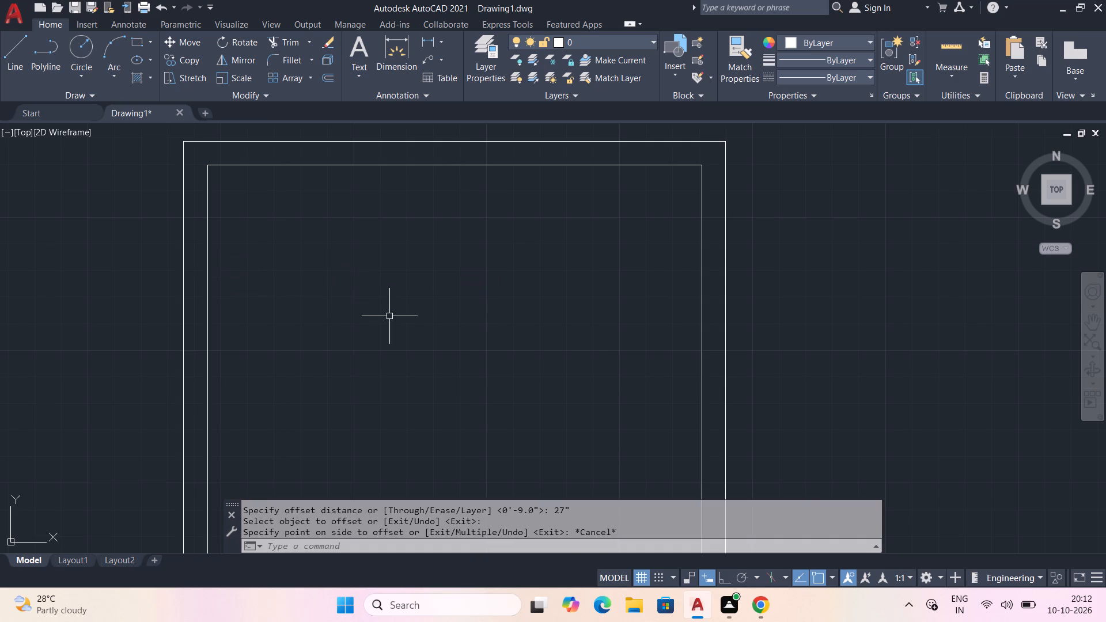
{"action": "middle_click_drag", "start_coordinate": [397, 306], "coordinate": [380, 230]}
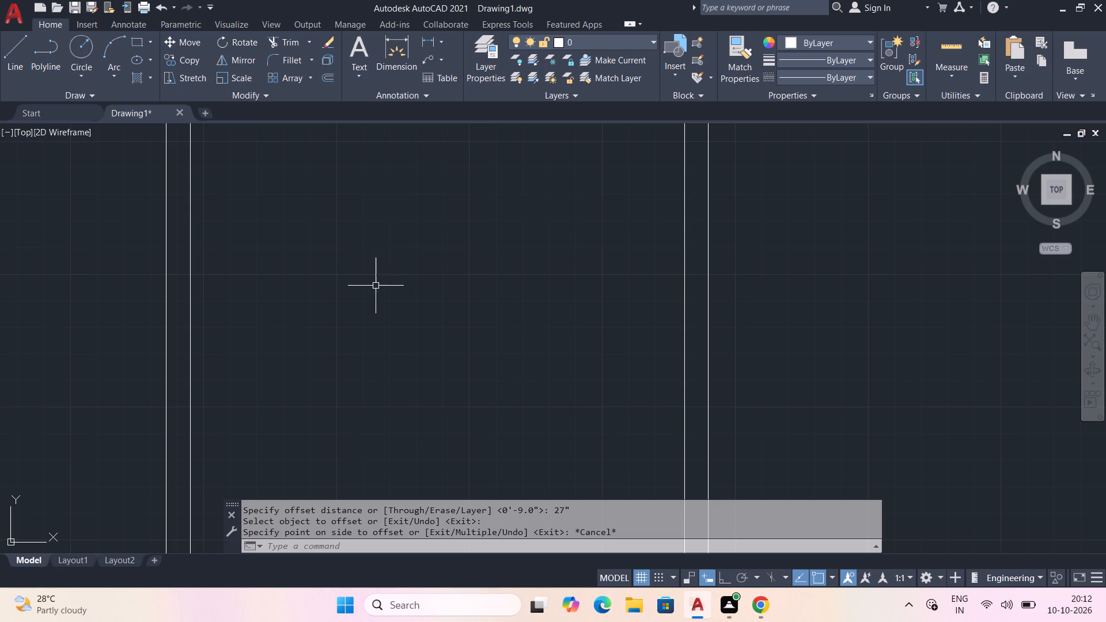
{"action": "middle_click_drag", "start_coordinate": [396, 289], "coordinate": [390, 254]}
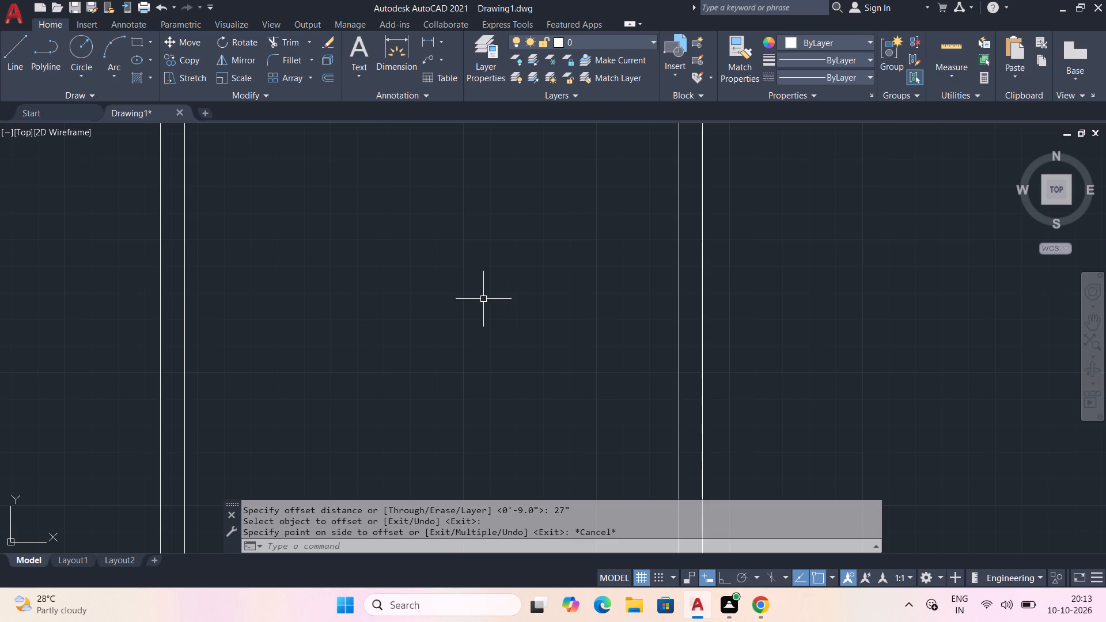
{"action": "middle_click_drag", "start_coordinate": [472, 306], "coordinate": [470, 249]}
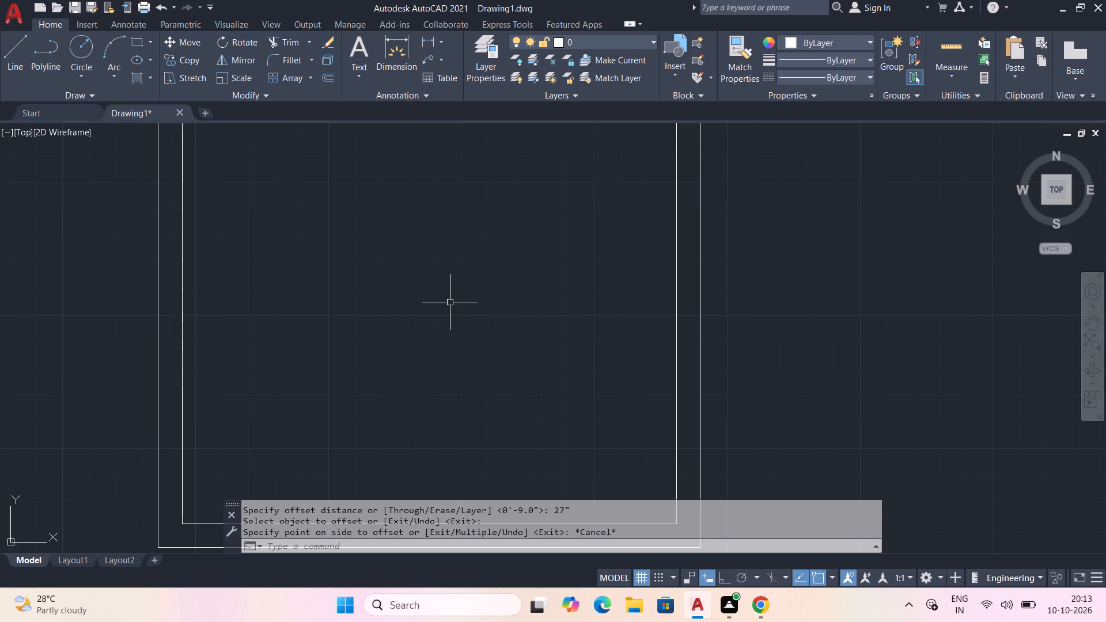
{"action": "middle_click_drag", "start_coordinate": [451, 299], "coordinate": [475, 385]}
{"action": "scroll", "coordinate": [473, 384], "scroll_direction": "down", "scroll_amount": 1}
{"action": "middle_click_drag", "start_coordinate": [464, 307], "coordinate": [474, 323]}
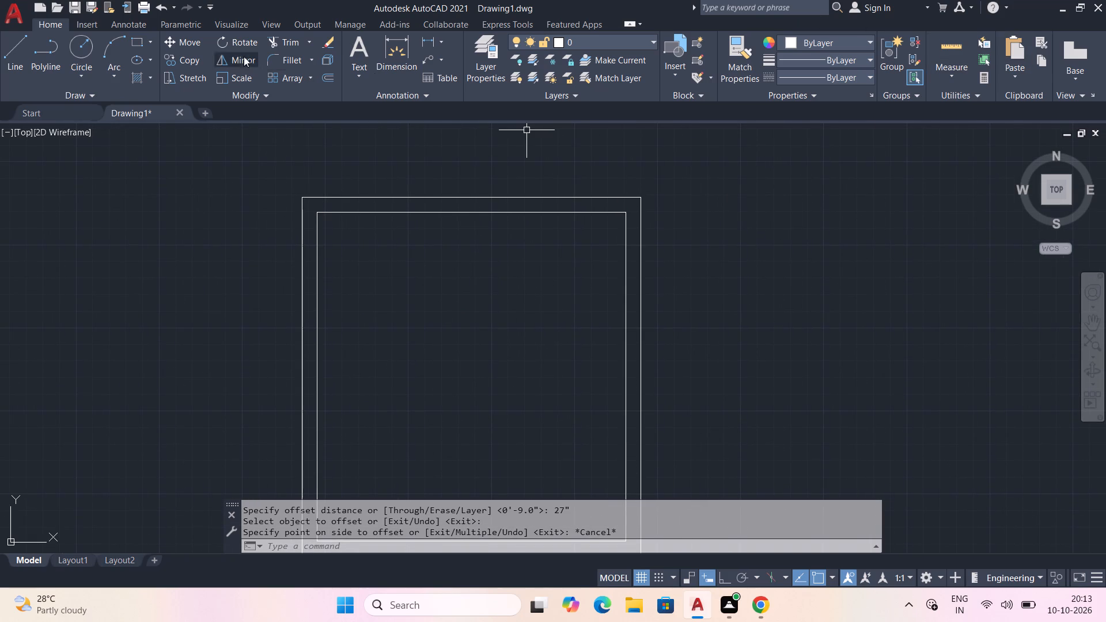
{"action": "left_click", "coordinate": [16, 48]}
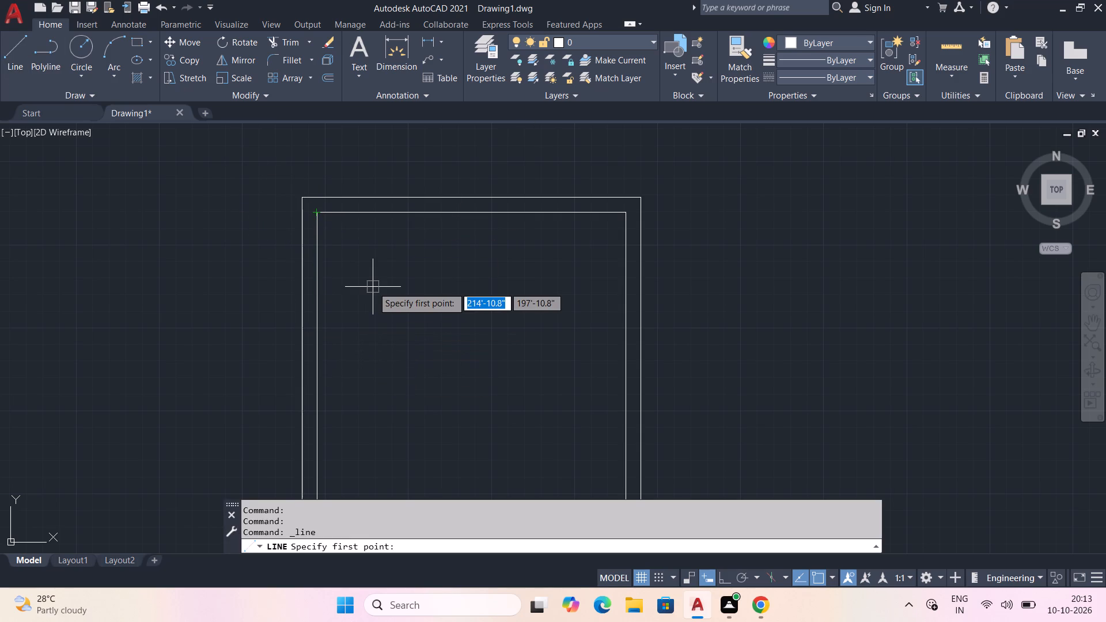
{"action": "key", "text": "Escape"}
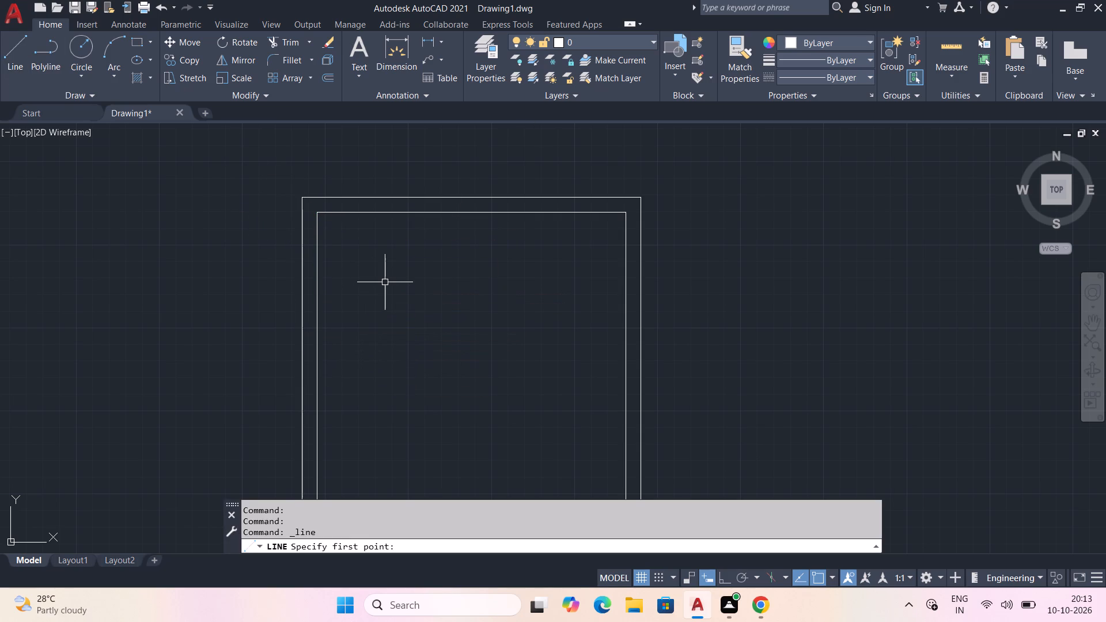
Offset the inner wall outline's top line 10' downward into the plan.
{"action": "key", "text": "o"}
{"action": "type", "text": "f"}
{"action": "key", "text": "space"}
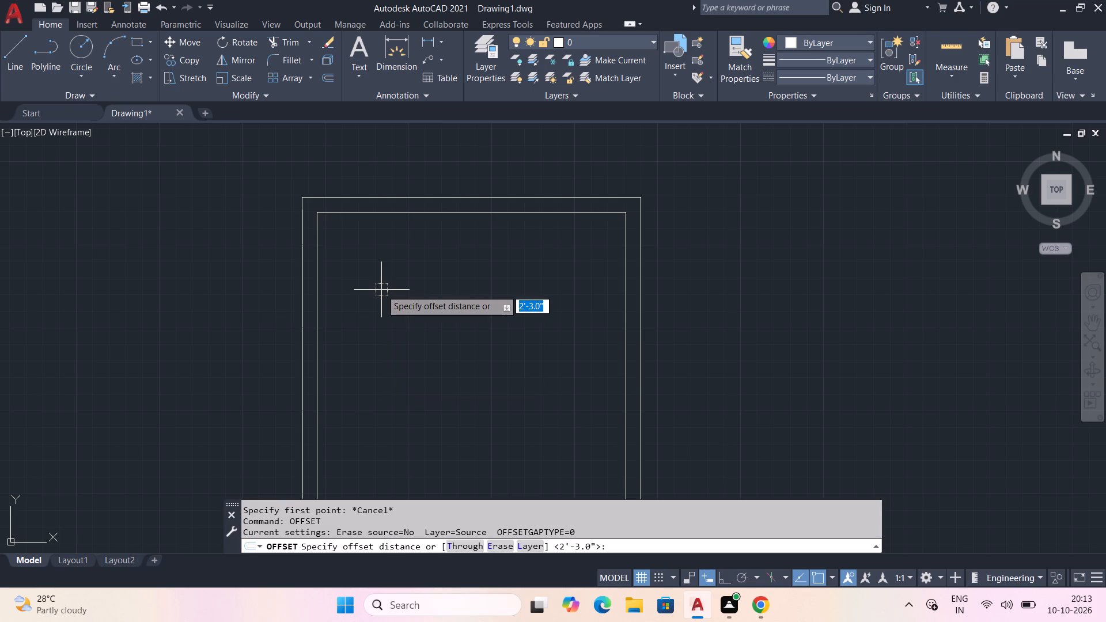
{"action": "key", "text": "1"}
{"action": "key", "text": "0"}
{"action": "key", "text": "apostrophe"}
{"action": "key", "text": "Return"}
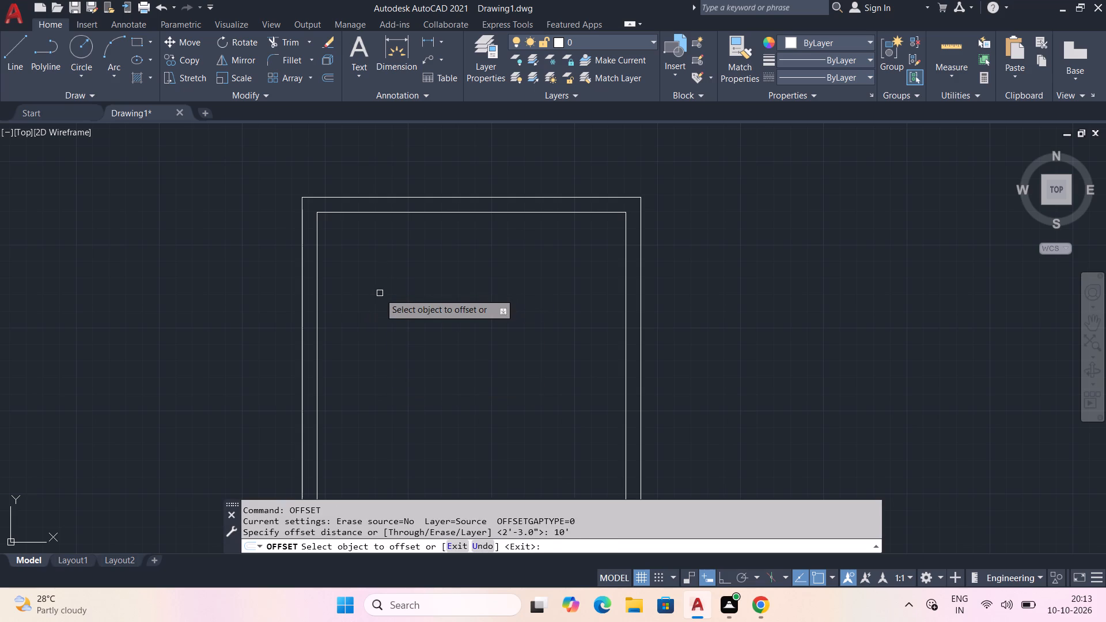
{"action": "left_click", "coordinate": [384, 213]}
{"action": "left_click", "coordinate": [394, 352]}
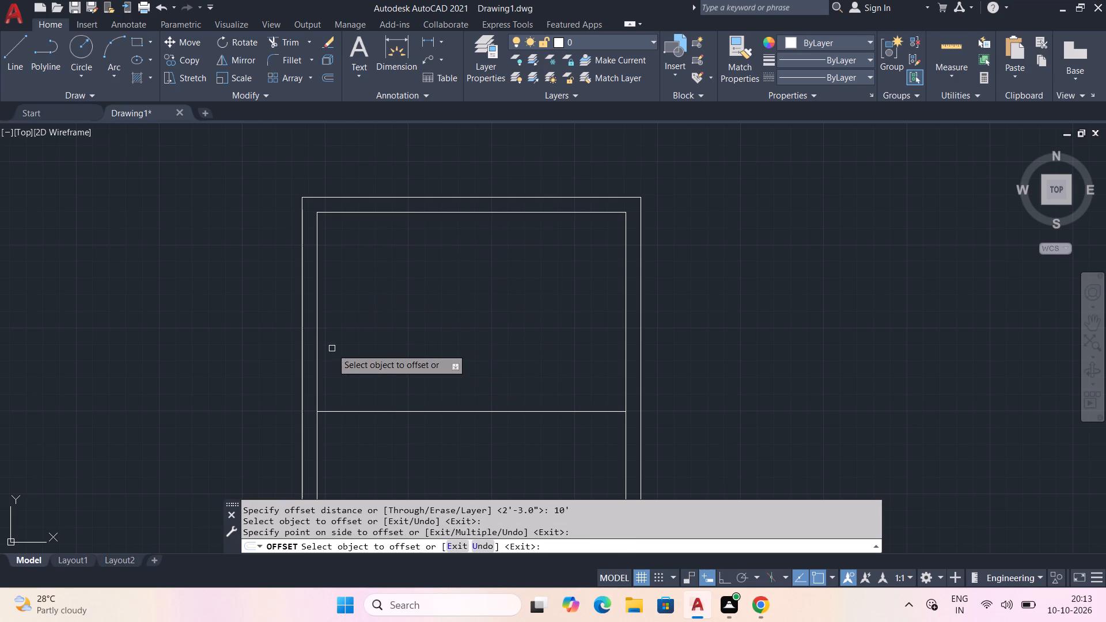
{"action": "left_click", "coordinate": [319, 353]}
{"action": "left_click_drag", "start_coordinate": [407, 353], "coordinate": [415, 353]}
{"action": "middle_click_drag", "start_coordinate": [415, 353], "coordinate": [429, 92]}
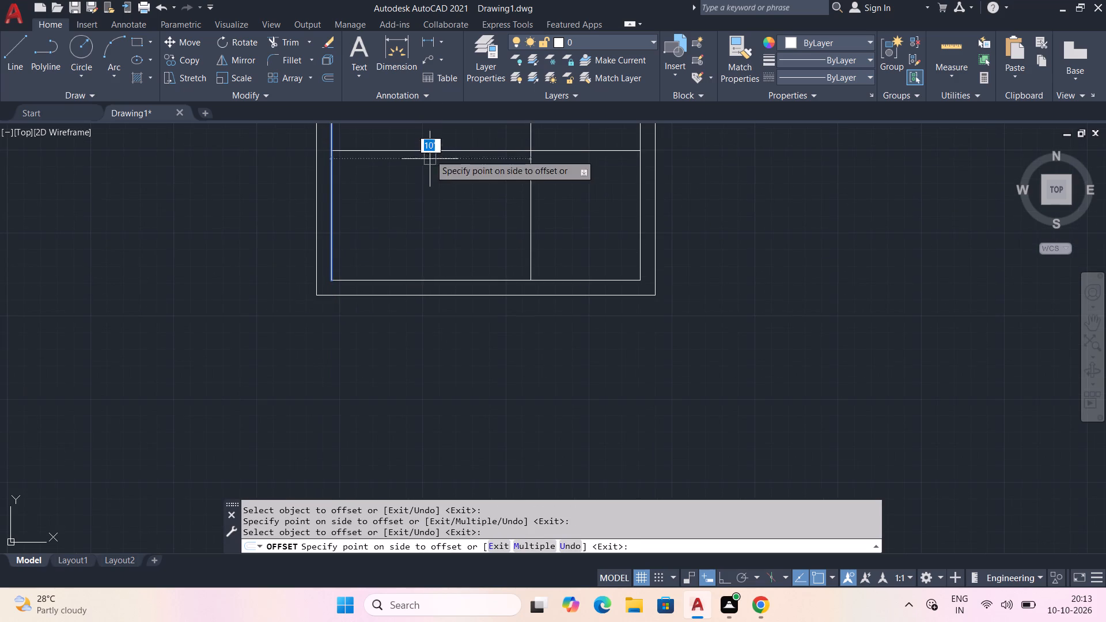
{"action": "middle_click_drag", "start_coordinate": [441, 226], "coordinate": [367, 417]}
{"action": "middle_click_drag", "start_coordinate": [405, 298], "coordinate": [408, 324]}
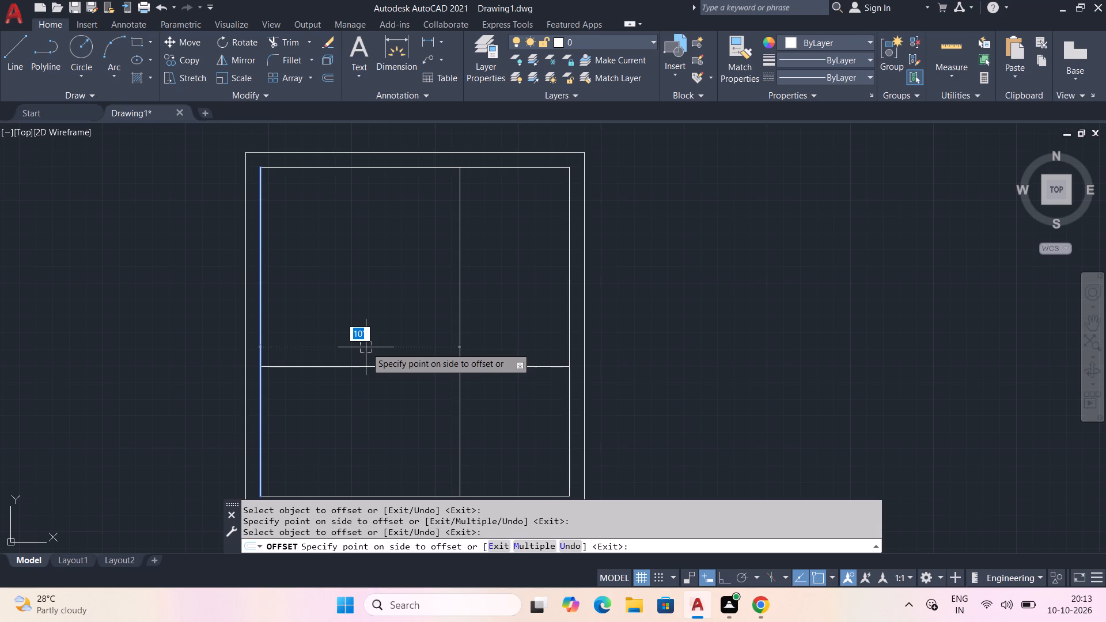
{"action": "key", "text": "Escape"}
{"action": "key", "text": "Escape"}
Erase the entire plan, including the outer and inner wall lines and the interior line.
{"action": "scroll", "coordinate": [630, 258], "scroll_direction": "down", "scroll_amount": 2}
{"action": "middle_click_drag", "start_coordinate": [632, 263], "coordinate": [625, 263]}
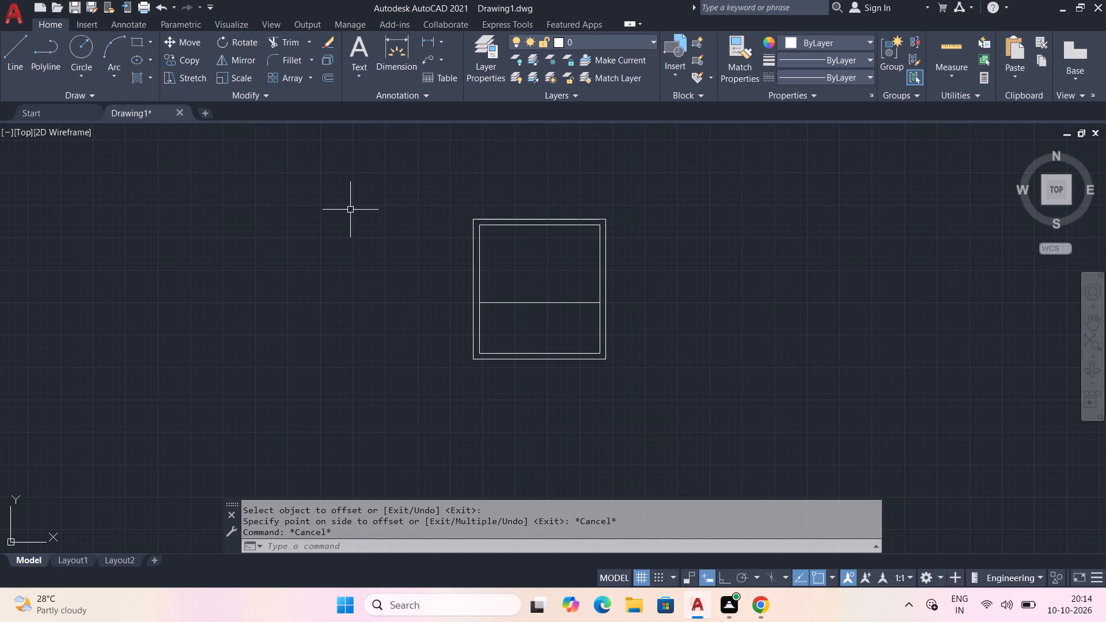
{"action": "left_click_drag", "start_coordinate": [389, 170], "coordinate": [394, 170]}
{"action": "left_click", "coordinate": [699, 401]}
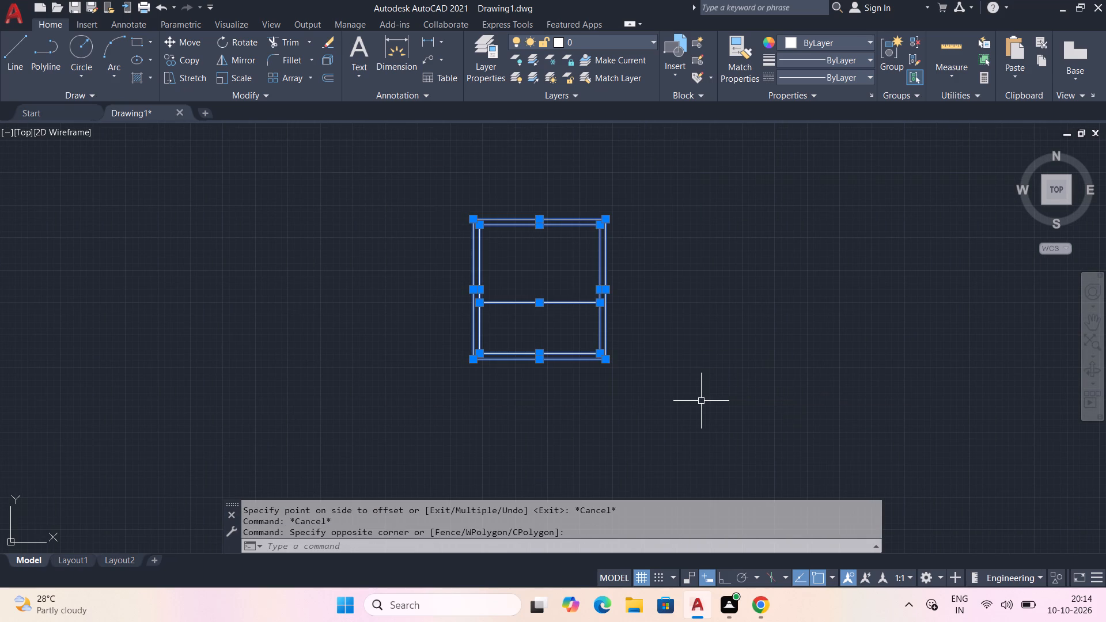
{"action": "key", "text": "Delete"}
Begin a new room outline with the Line command, drawing its left side 10' straight down with ortho on.
{"action": "middle_click_drag", "start_coordinate": [464, 290], "coordinate": [368, 259]}
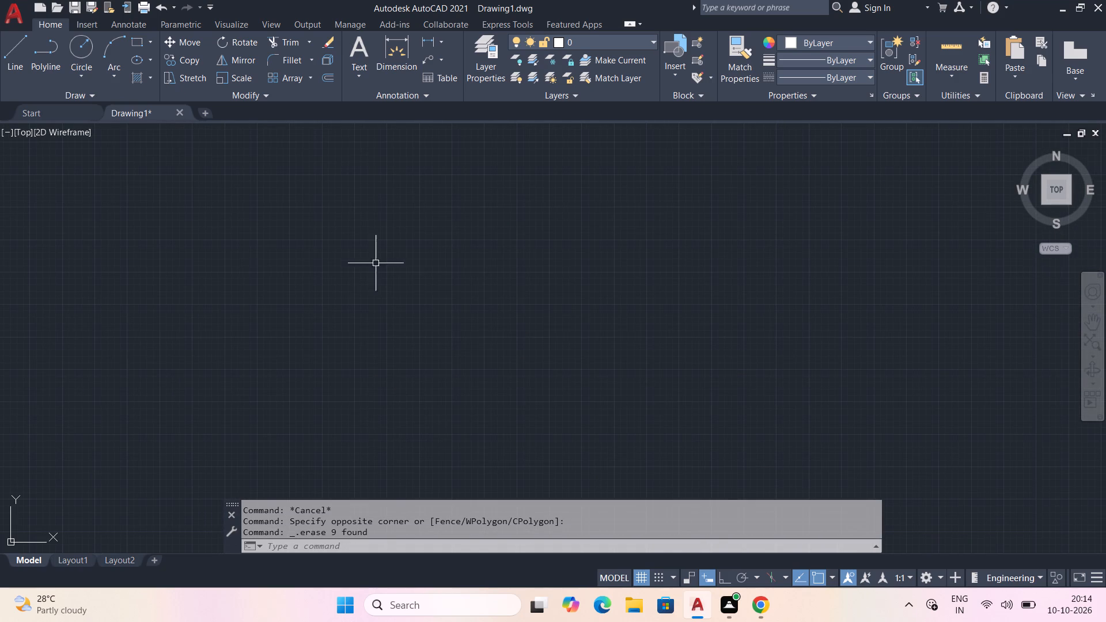
{"action": "middle_click_drag", "start_coordinate": [510, 260], "coordinate": [434, 262]}
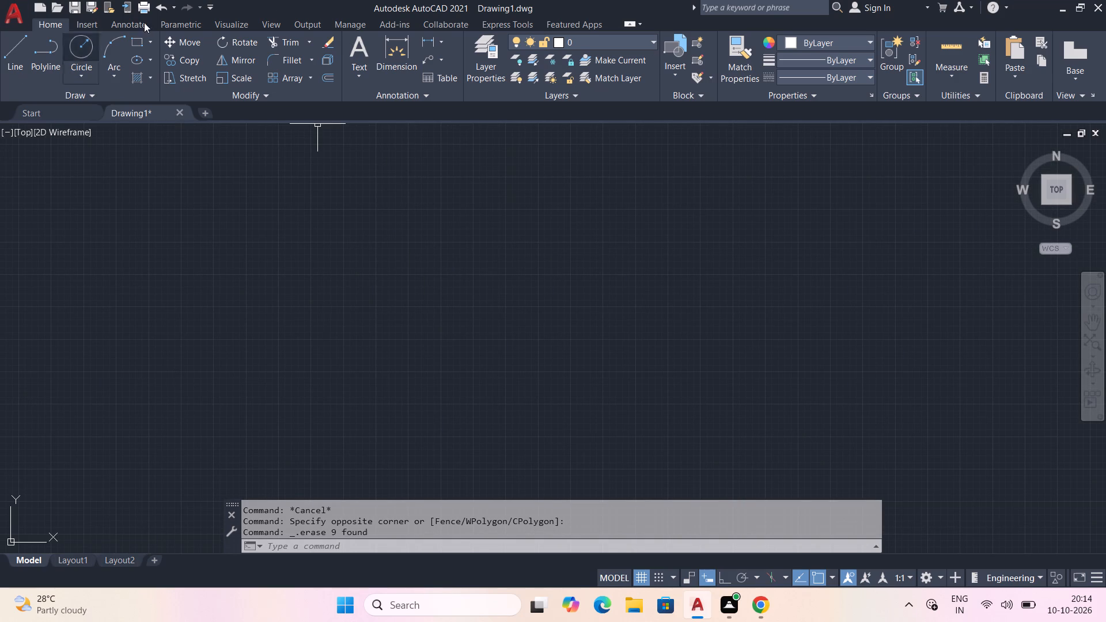
{"action": "type", "text": "l"}
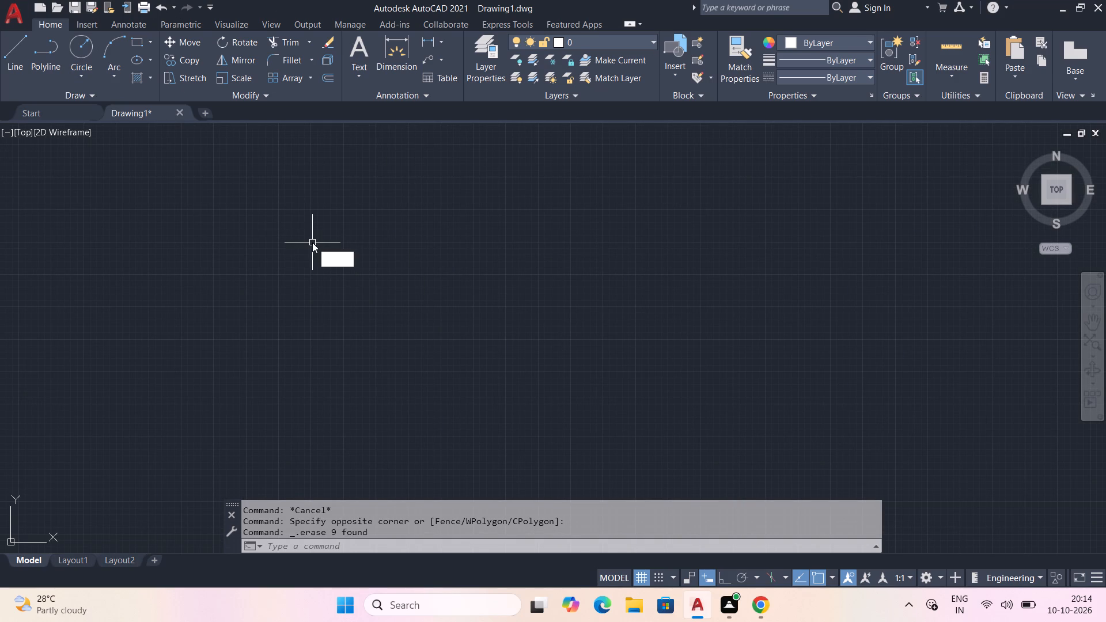
{"action": "key", "text": "space"}
{"action": "left_click", "coordinate": [271, 164]}
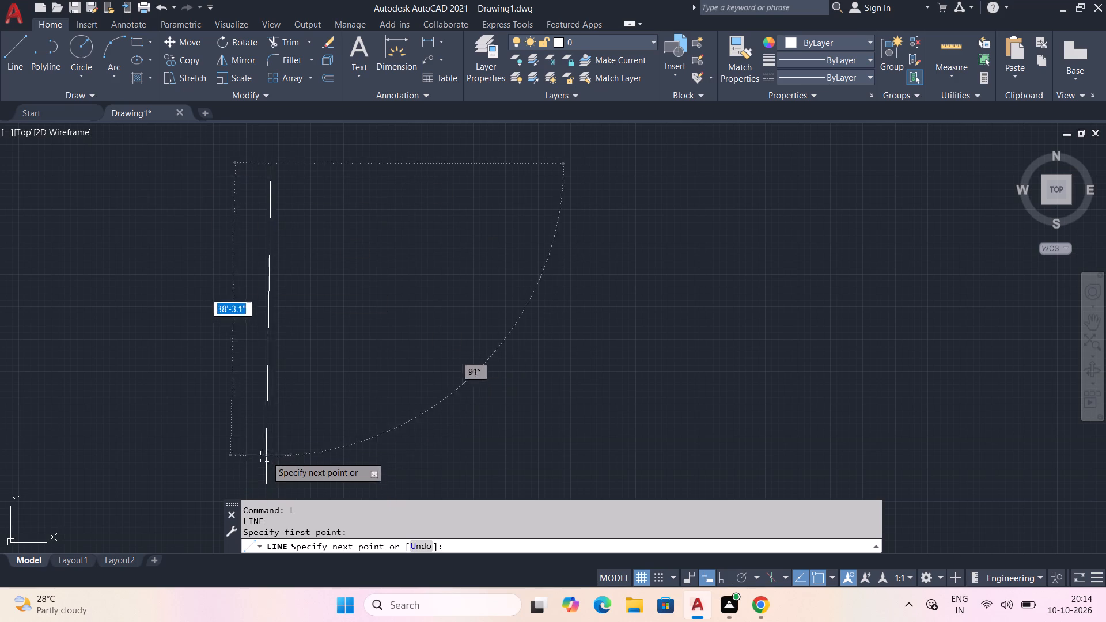
{"action": "key", "text": "F8"}
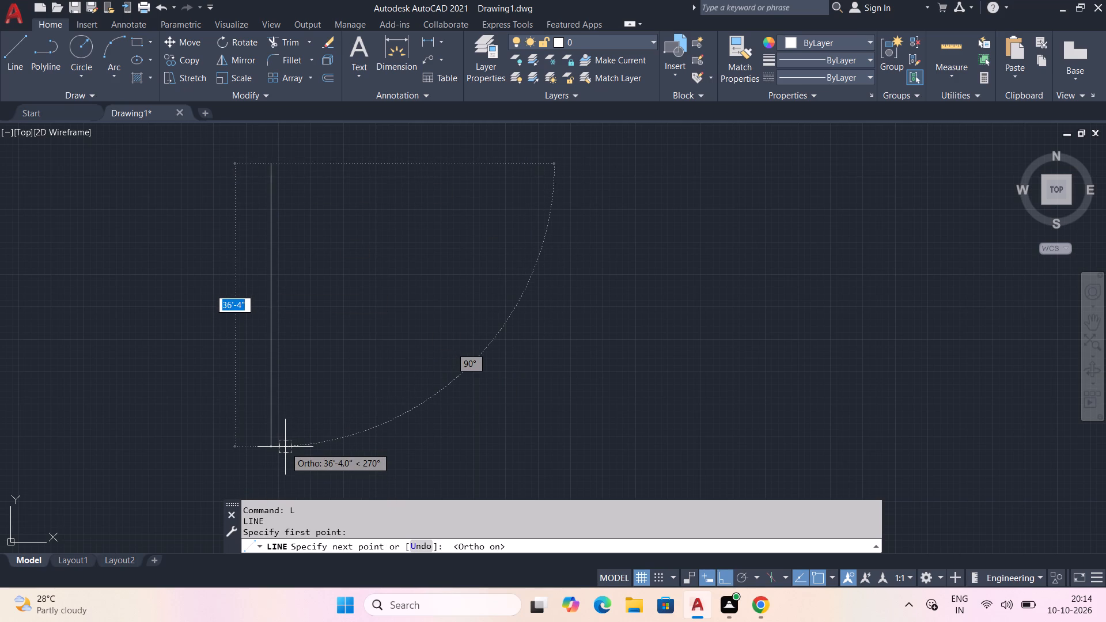
{"action": "key", "text": "1"}
{"action": "key", "text": "0"}
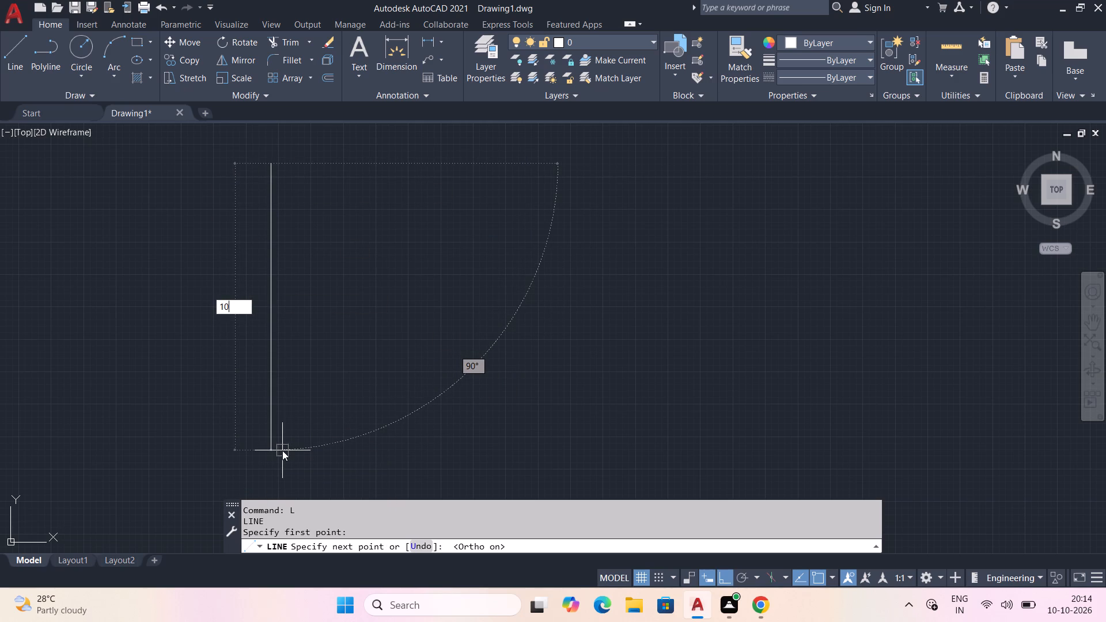
{"action": "key", "text": "apostrophe"}
{"action": "key", "text": "space"}
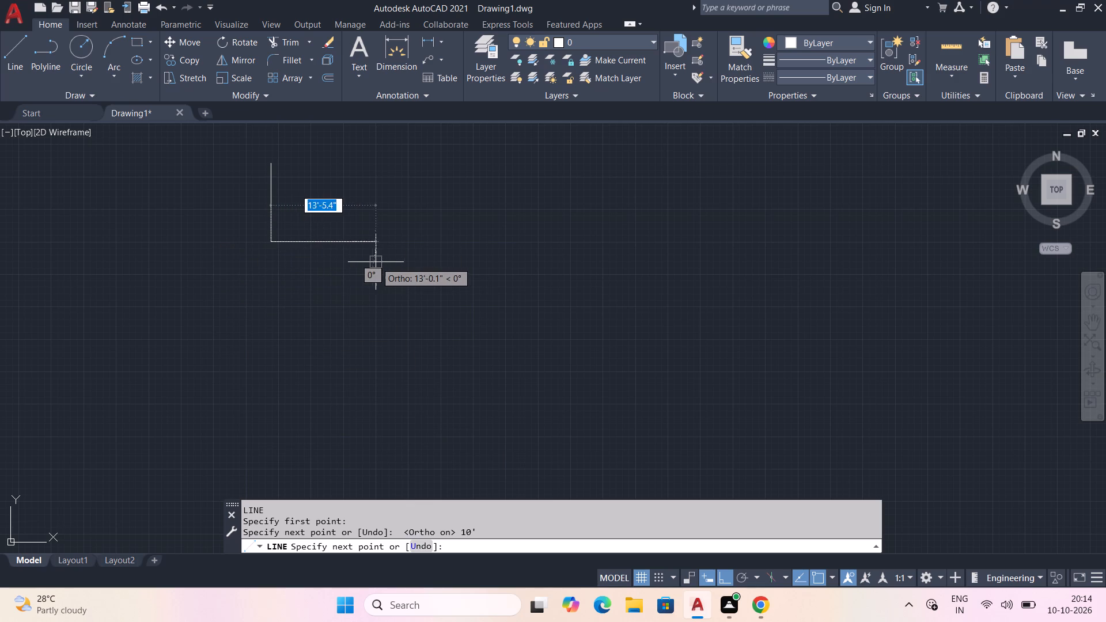
Continue the outline's bottom side with a 10' segment to the right, extended by a further 6" segment.
{"action": "key", "text": "1"}
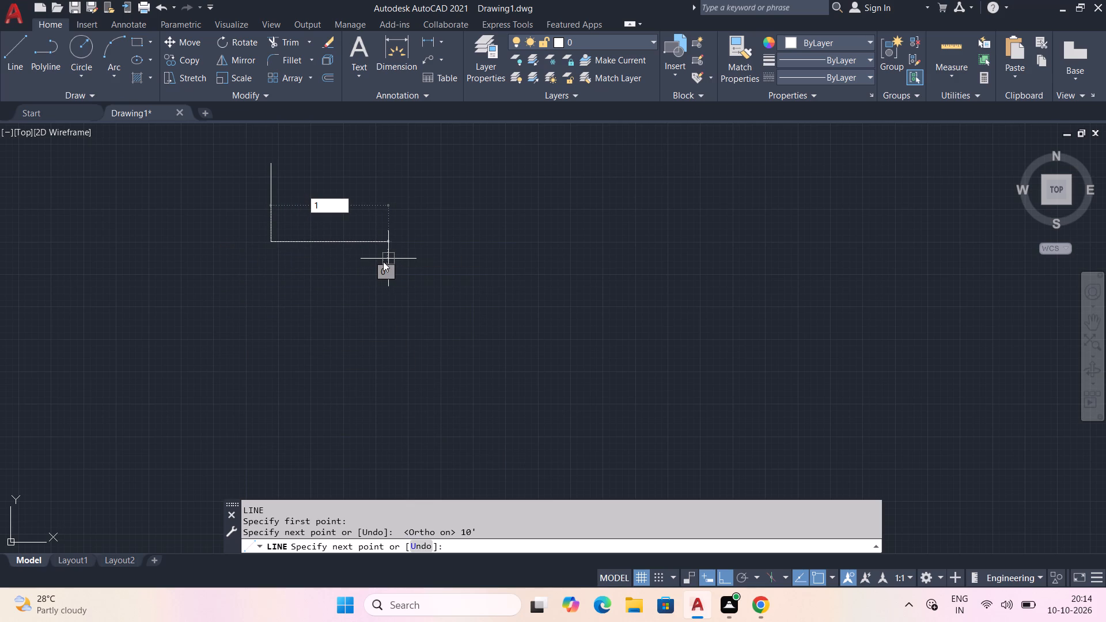
{"action": "key", "text": "0"}
{"action": "key", "text": "apostrophe"}
{"action": "key", "text": "Return"}
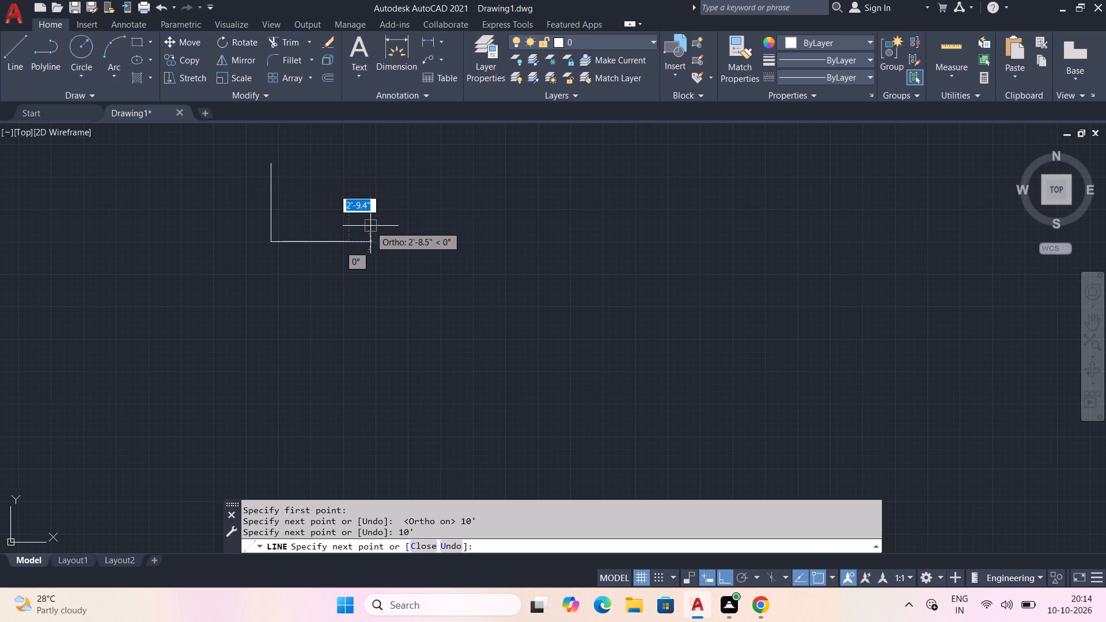
{"action": "key", "text": "6"}
{"action": "key", "text": "shift+quotedbl"}
{"action": "key", "text": "Return"}
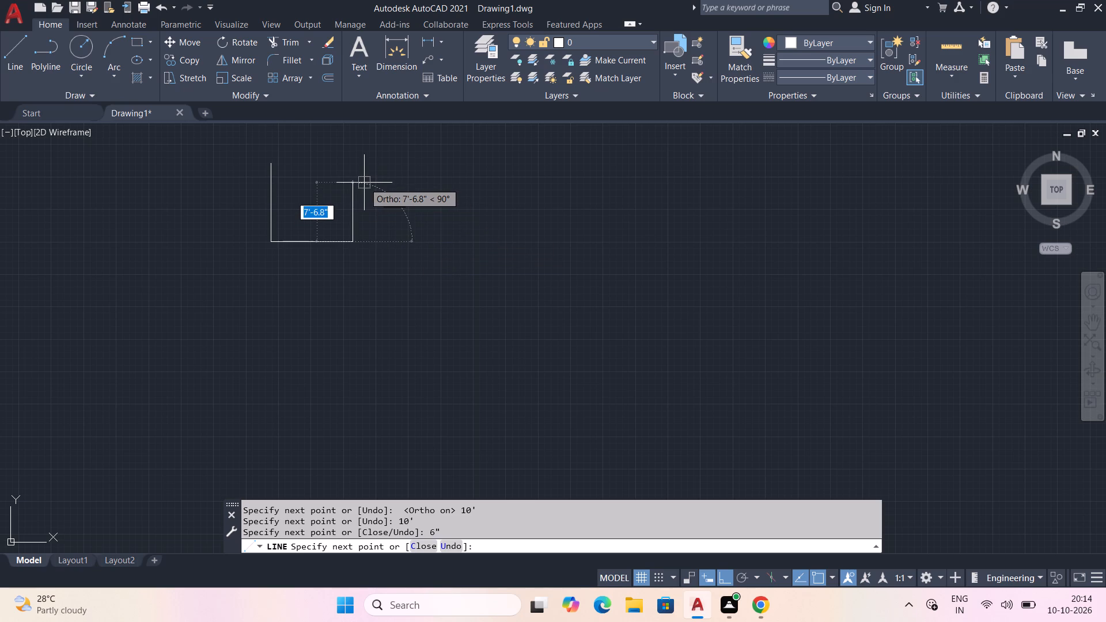
Draw the outline's right side 10' upward and close the top back to the starting point.
{"action": "type", "text": "10"}
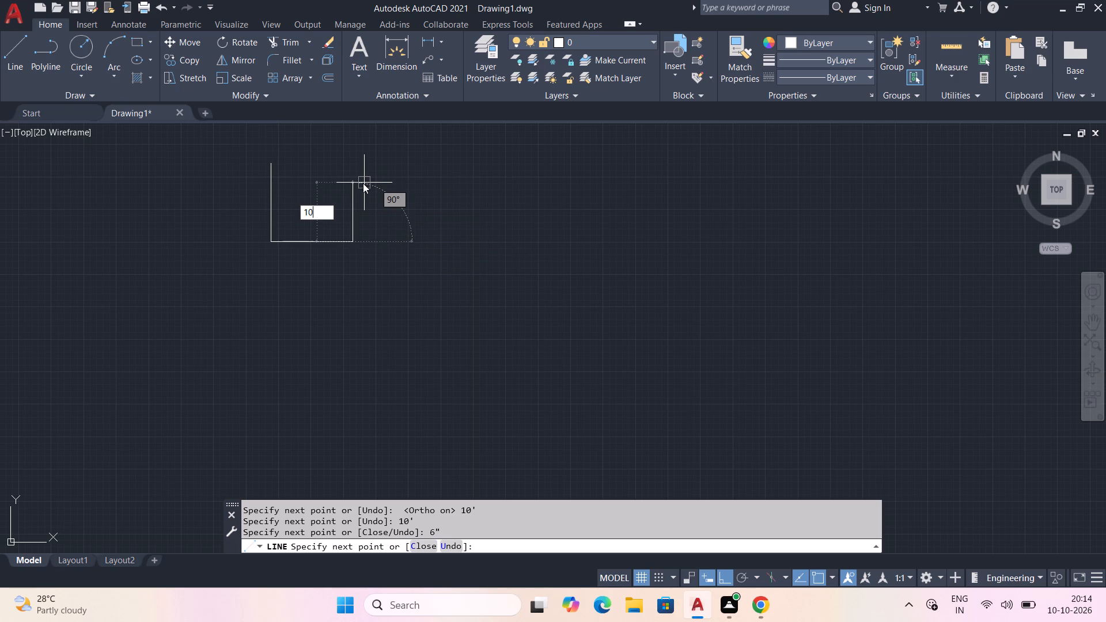
{"action": "key", "text": "apostrophe"}
{"action": "key", "text": "Return"}
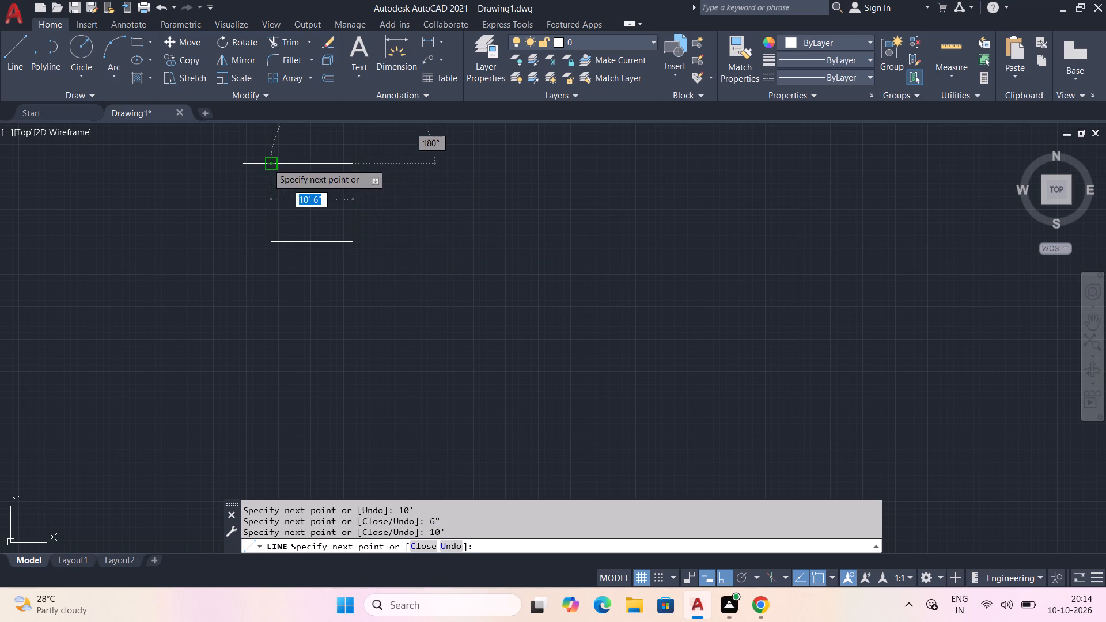
{"action": "left_click", "coordinate": [267, 163]}
{"action": "key", "text": "space"}
Offset the outline's right vertical line 6" inward.
{"action": "scroll", "coordinate": [362, 157], "scroll_direction": "up", "scroll_amount": 2}
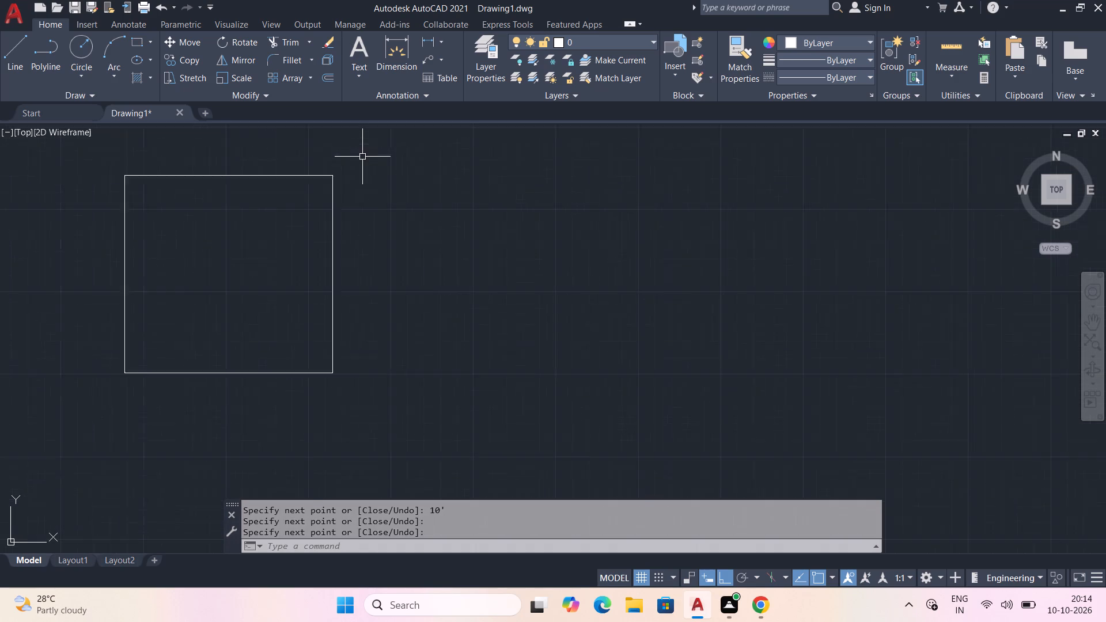
{"action": "scroll", "coordinate": [362, 157], "scroll_direction": "up", "scroll_amount": 1}
{"action": "key", "text": "p"}
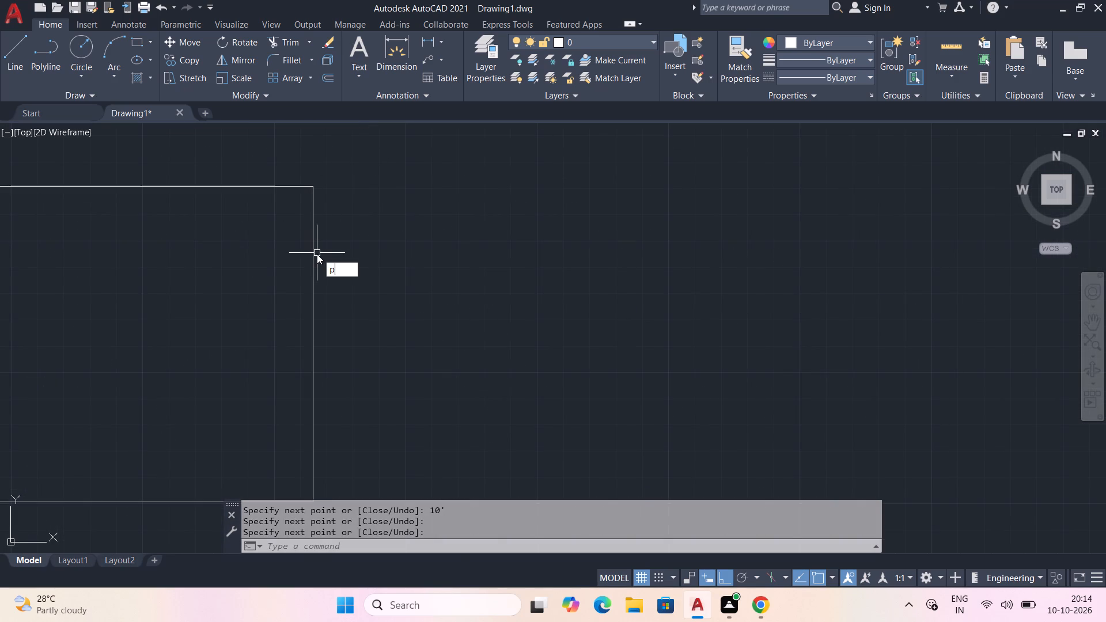
{"action": "key", "text": "Escape"}
{"action": "key", "text": "o"}
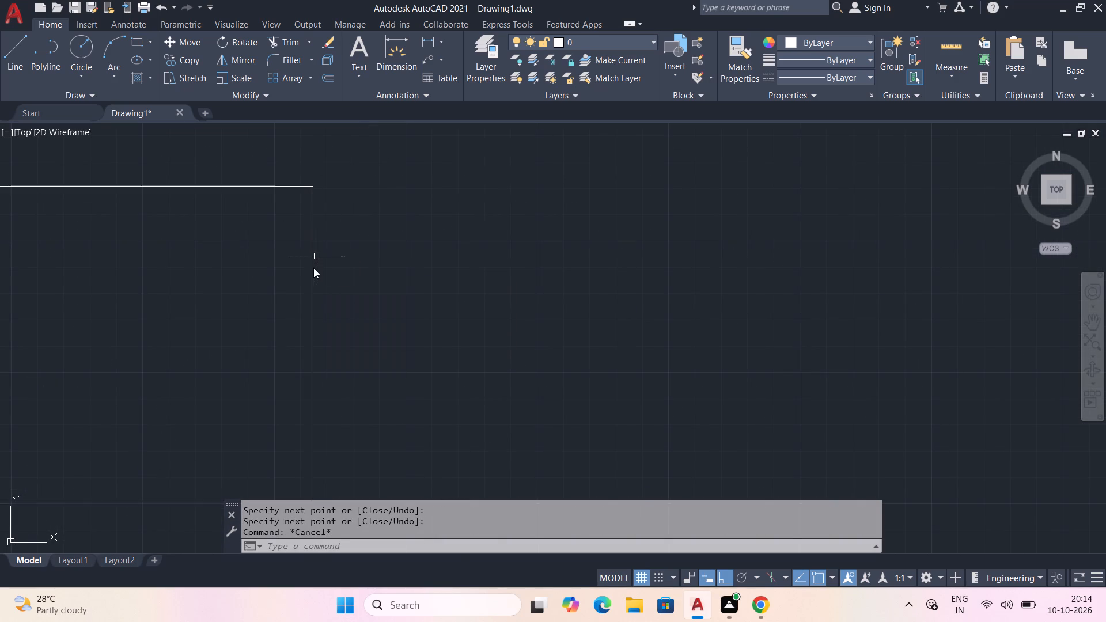
{"action": "key", "text": "f"}
{"action": "key", "text": "space"}
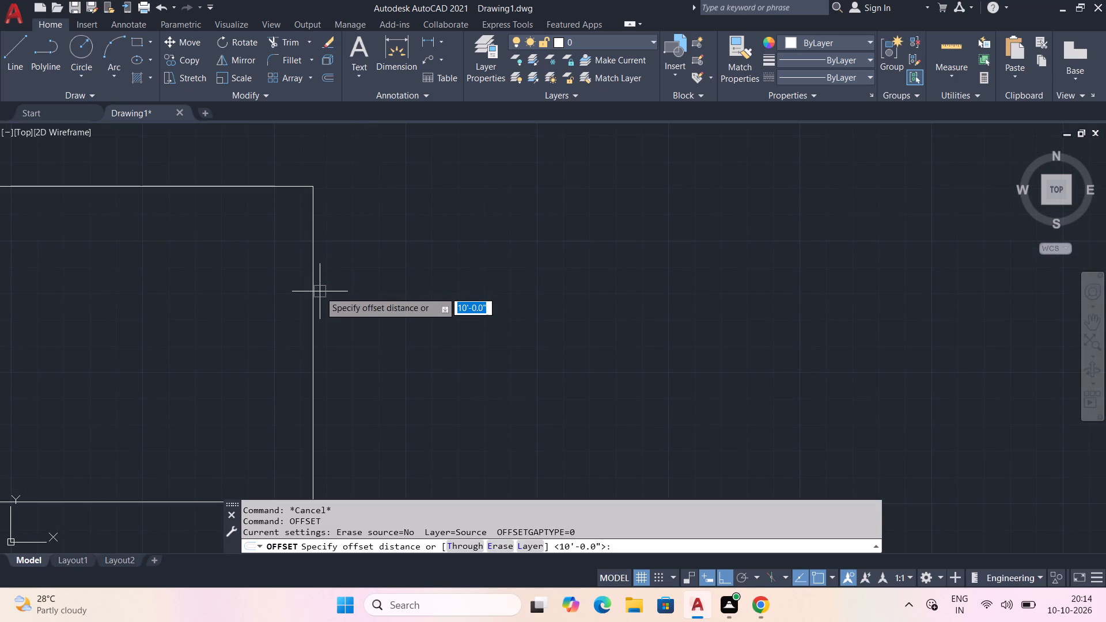
{"action": "key", "text": "6"}
{"action": "key", "text": "shift+quotedbl"}
{"action": "key", "text": "space"}
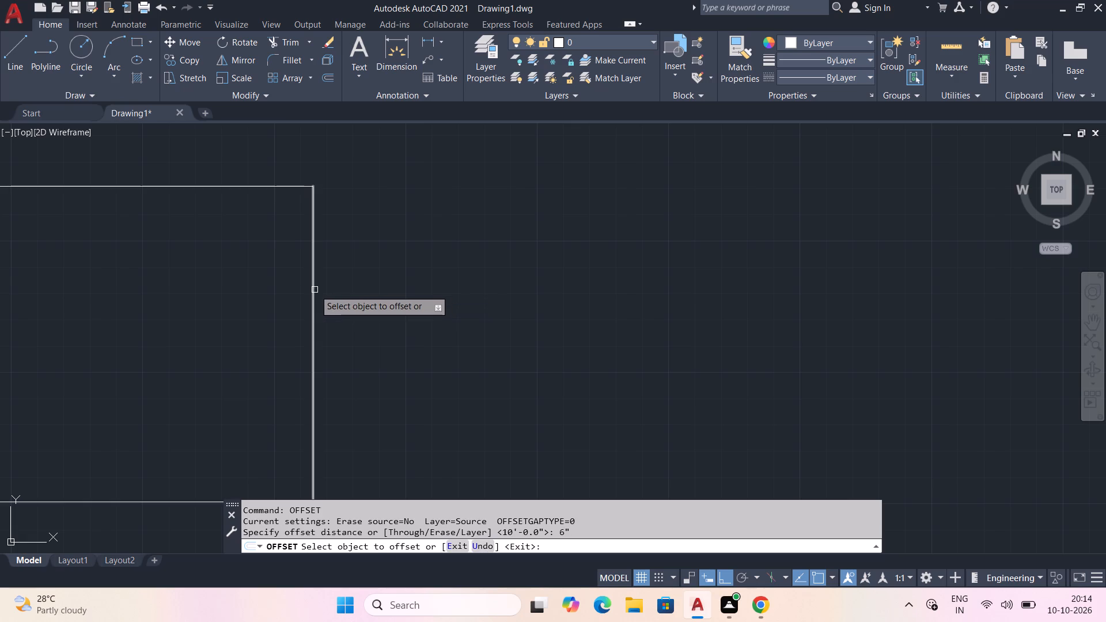
{"action": "left_click", "coordinate": [315, 290]}
{"action": "left_click", "coordinate": [287, 294]}
{"action": "key", "text": "Escape"}
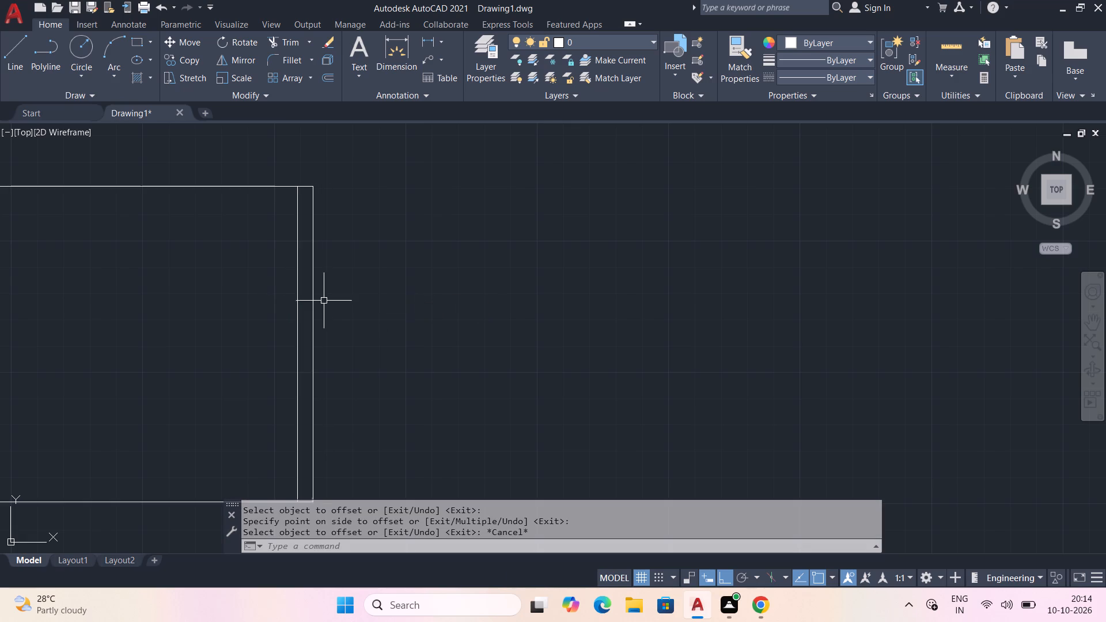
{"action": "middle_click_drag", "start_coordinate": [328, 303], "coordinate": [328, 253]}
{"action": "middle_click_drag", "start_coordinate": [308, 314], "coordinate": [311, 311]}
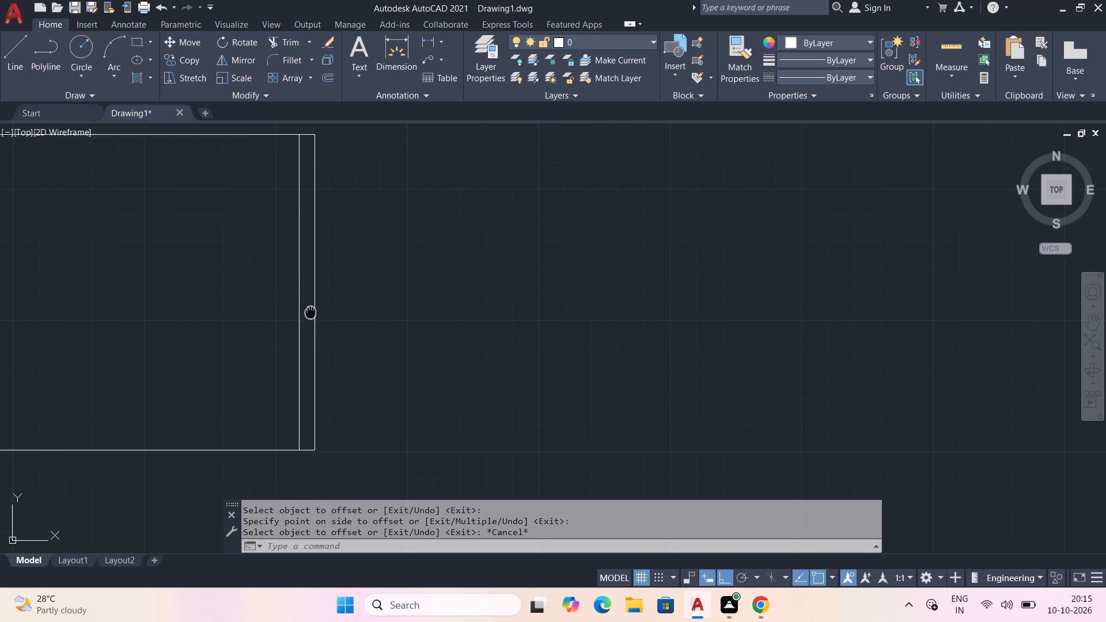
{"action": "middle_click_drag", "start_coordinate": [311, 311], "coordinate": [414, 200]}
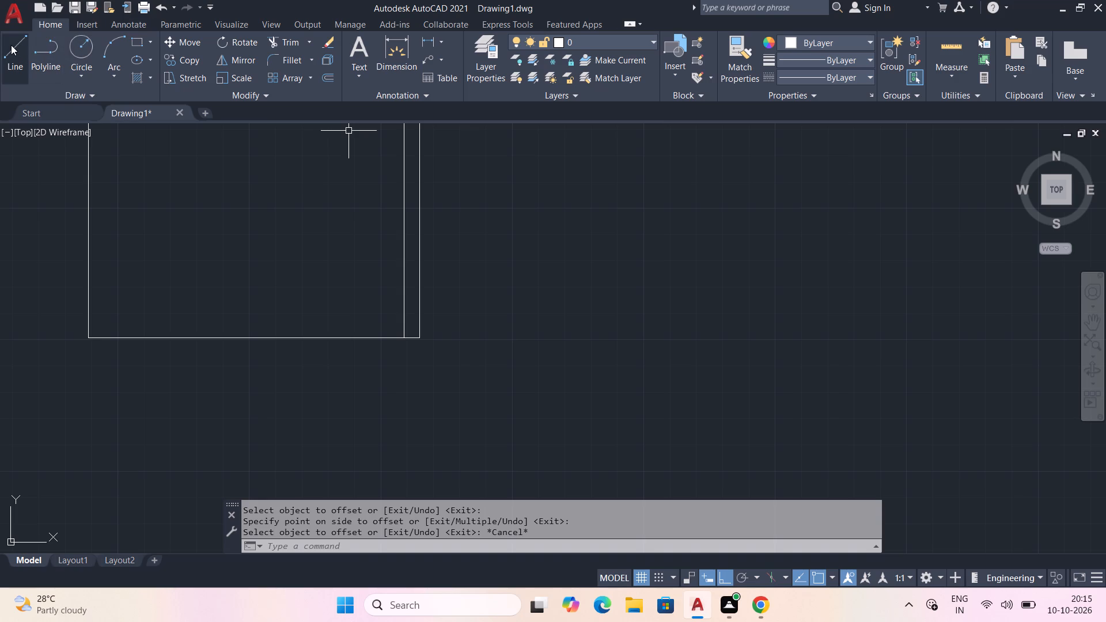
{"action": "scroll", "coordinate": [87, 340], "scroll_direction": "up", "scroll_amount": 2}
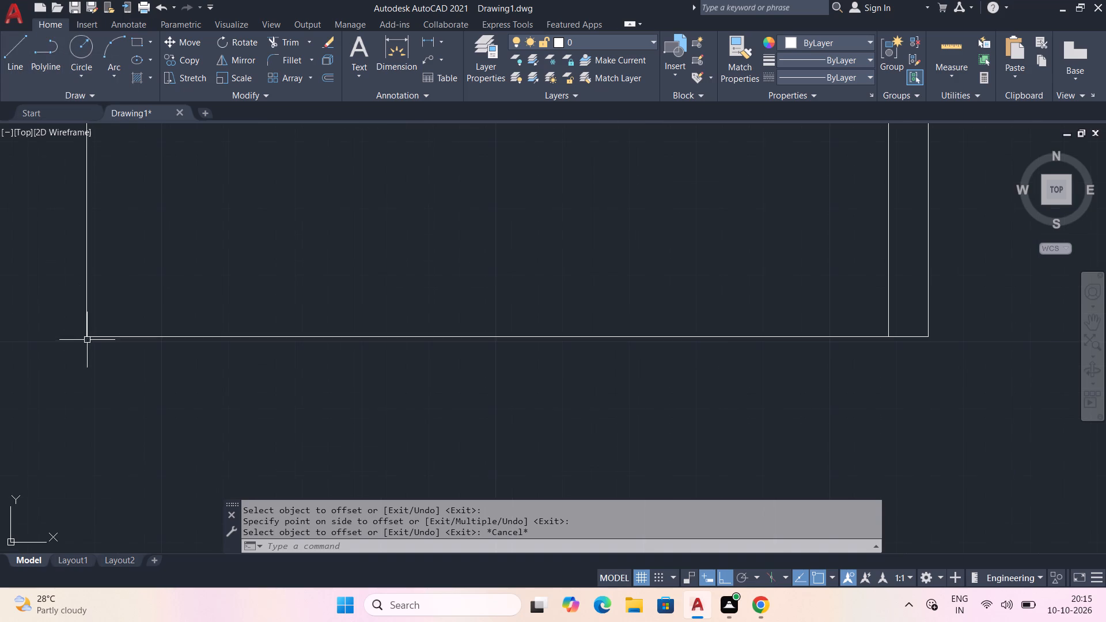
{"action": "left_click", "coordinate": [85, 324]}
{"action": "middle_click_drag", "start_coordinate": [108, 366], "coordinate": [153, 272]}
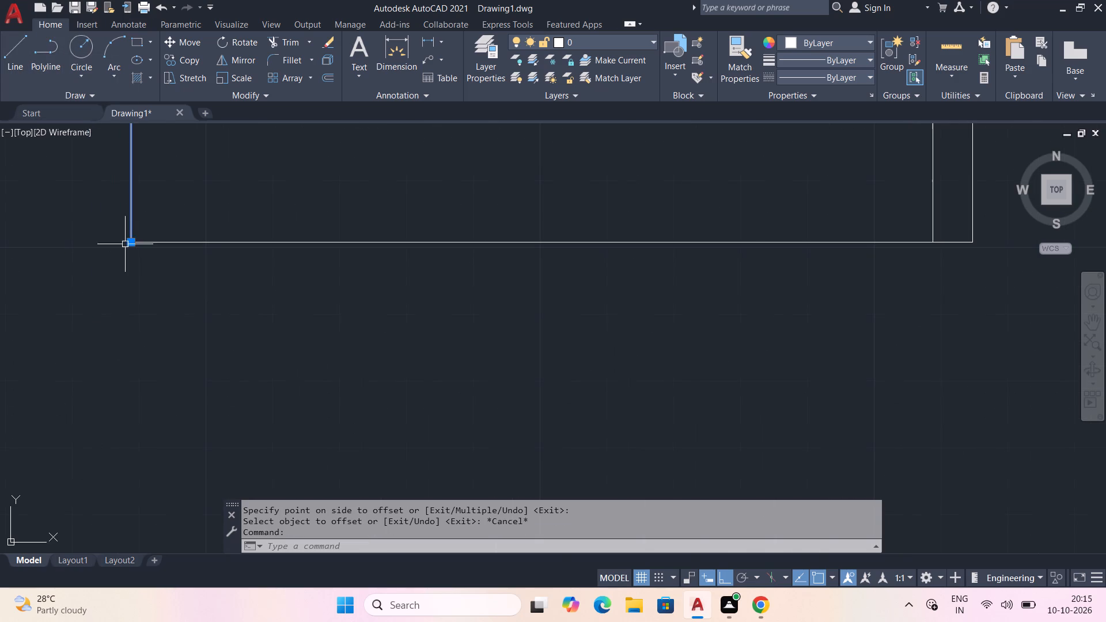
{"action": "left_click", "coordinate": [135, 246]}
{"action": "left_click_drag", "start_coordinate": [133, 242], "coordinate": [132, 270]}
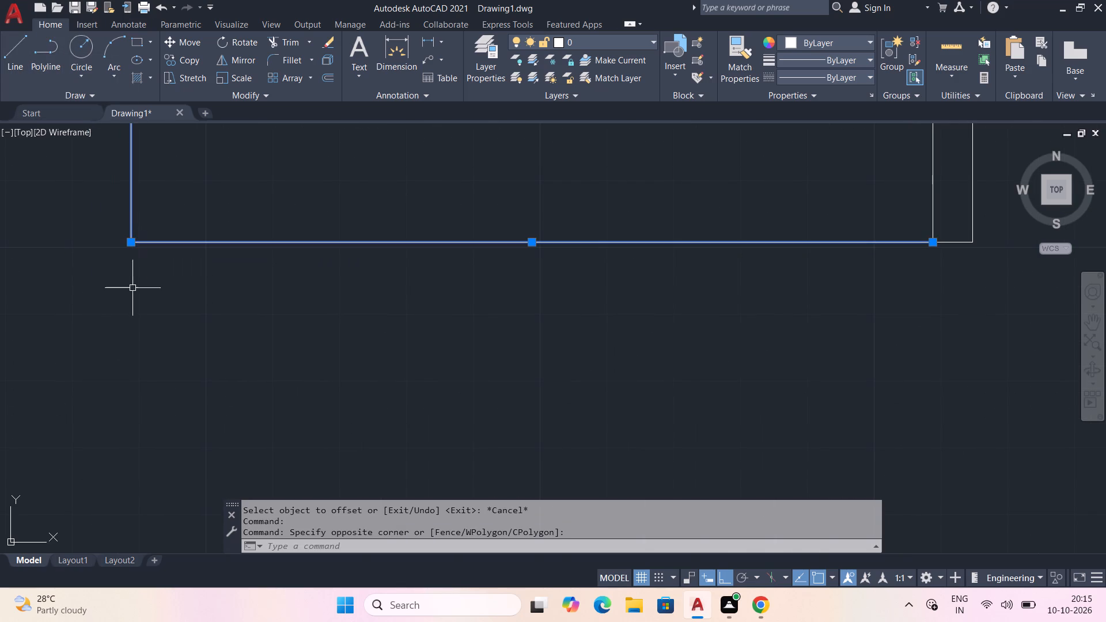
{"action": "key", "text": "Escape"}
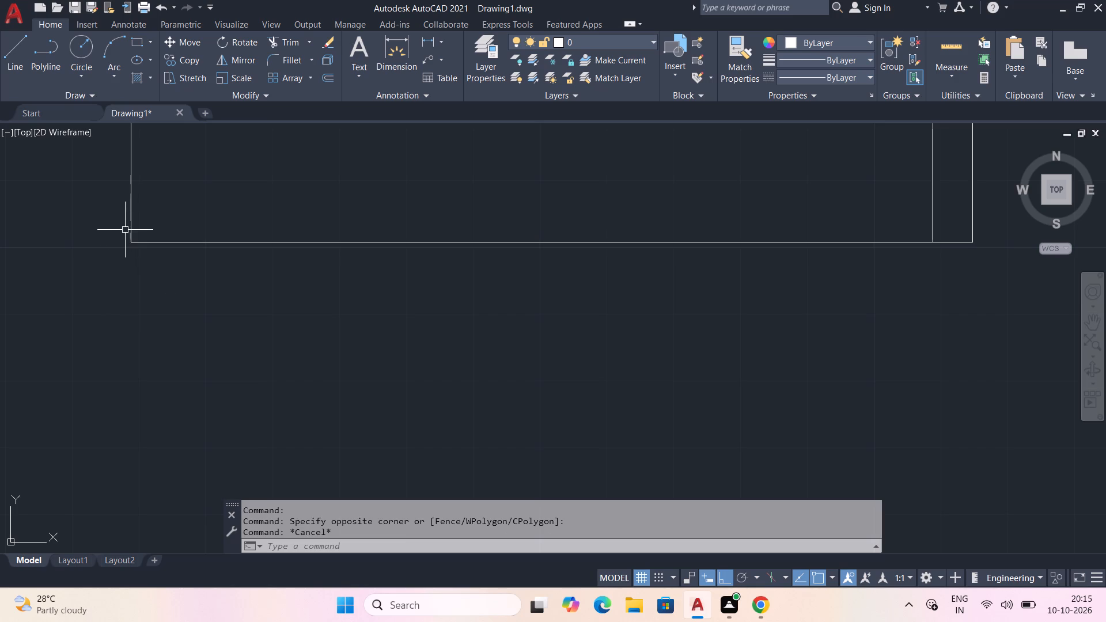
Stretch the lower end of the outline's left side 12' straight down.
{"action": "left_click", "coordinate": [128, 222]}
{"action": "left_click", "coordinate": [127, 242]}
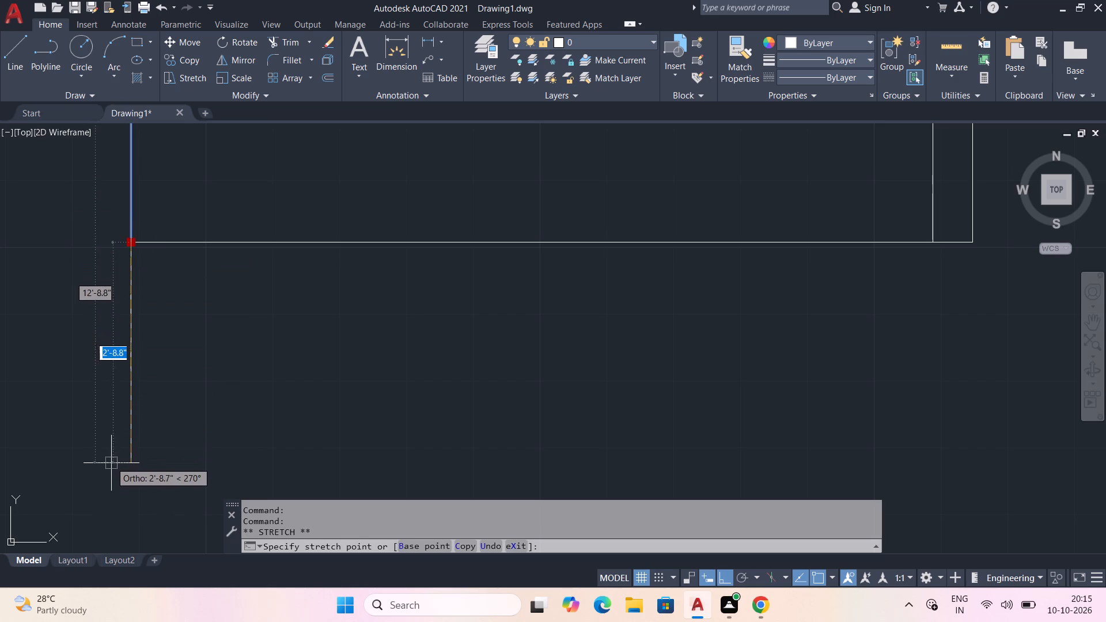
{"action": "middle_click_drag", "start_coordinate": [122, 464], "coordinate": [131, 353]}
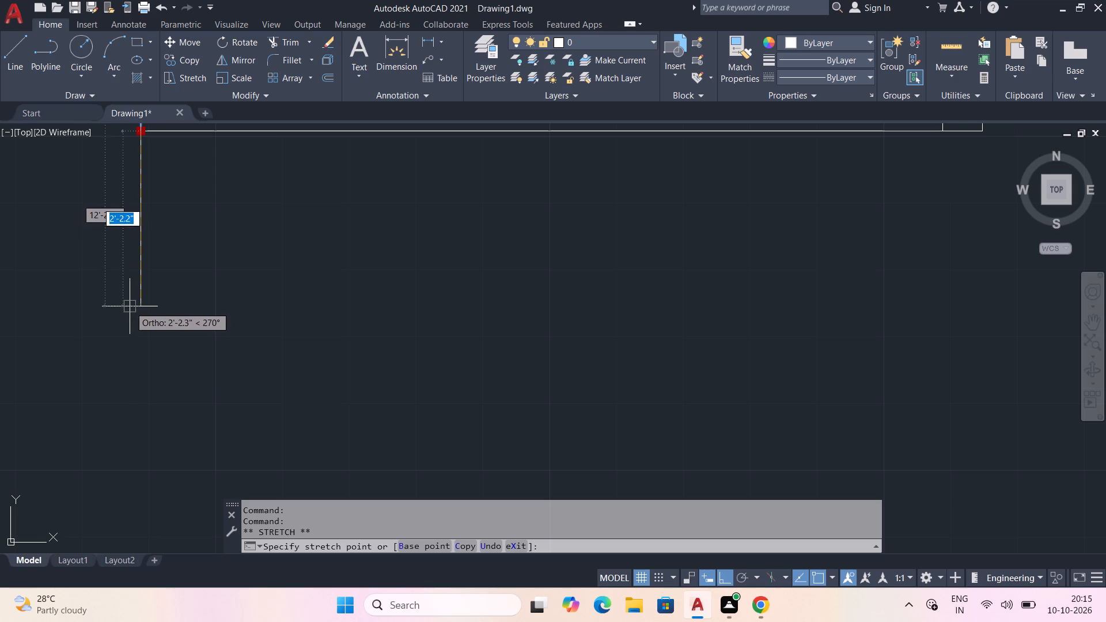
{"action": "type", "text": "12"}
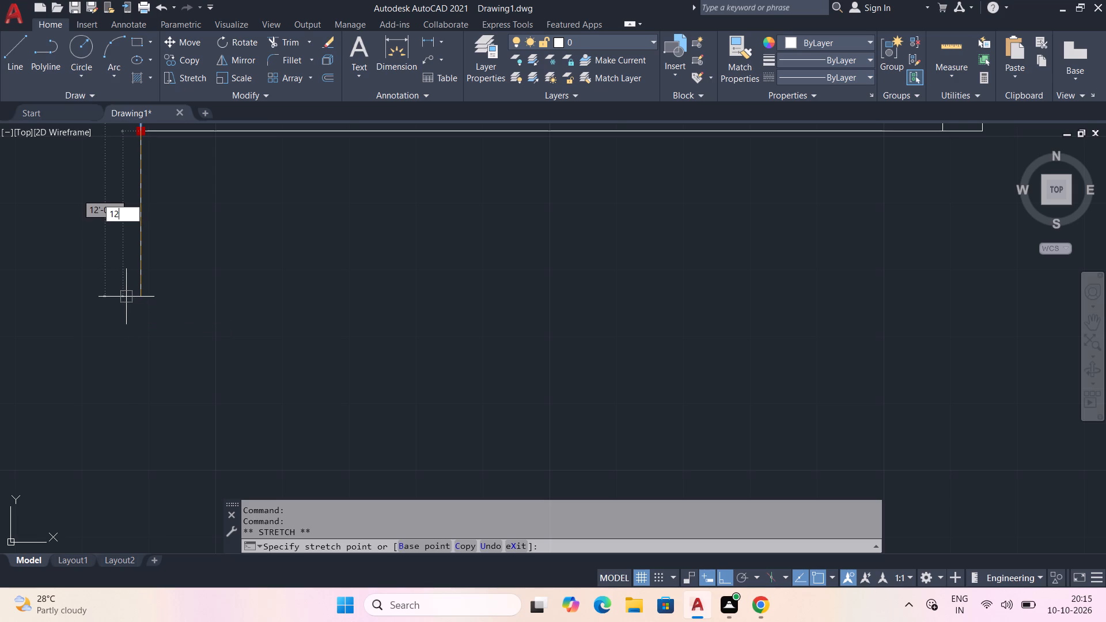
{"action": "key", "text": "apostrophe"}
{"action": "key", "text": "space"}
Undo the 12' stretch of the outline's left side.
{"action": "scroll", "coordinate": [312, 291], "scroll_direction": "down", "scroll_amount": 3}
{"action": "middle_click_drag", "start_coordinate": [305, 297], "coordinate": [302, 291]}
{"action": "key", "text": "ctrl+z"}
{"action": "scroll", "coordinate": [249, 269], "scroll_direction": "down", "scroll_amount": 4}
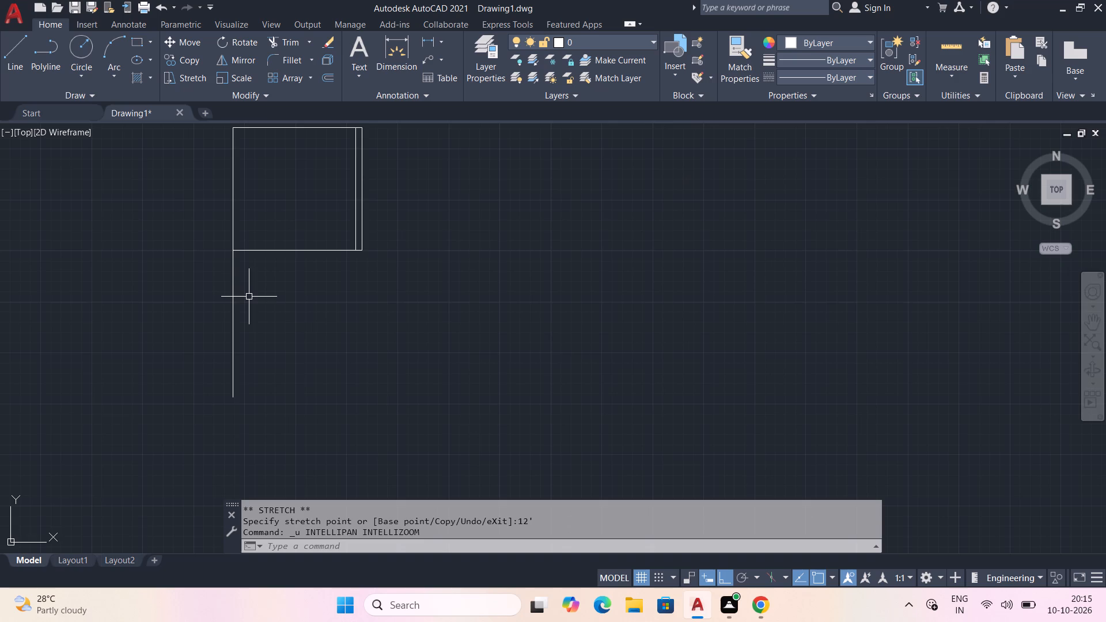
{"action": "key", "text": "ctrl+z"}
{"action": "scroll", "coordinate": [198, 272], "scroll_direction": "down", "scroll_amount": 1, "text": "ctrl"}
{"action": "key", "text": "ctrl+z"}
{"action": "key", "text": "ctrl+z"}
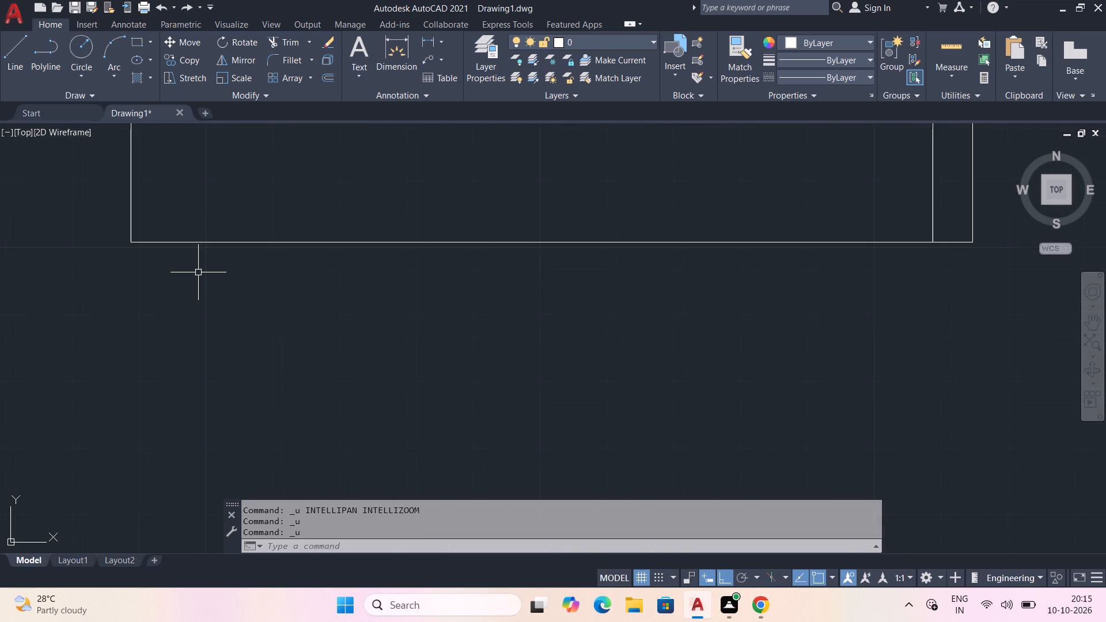
Stretch the lower end of the outline's left side about 2' straight down, for an overall length of about 12'.
{"action": "left_click", "coordinate": [132, 205]}
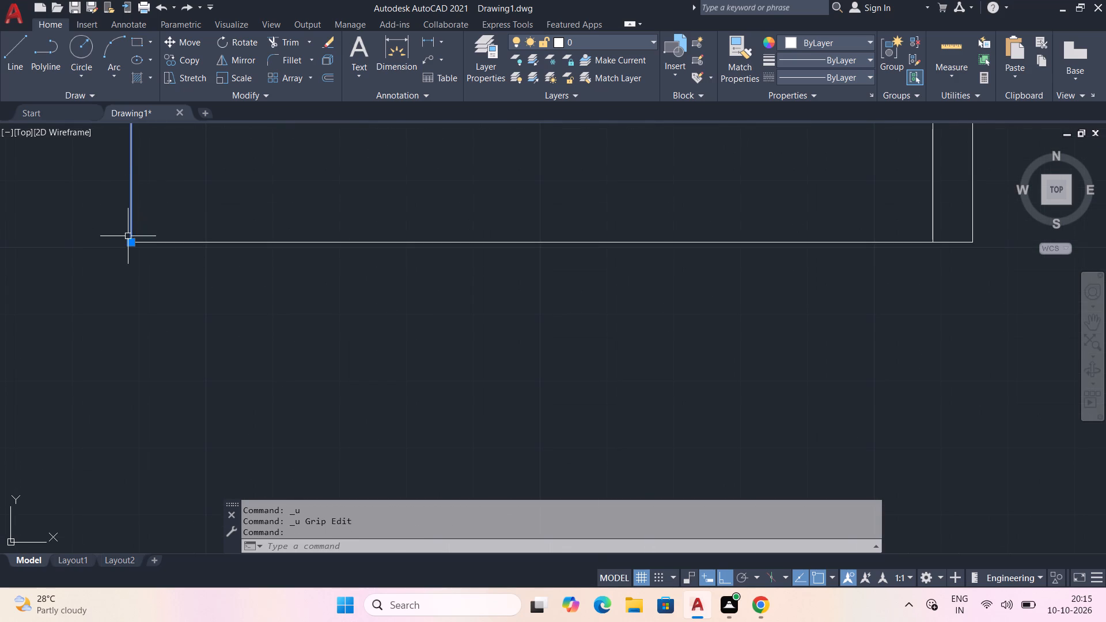
{"action": "left_click", "coordinate": [134, 240]}
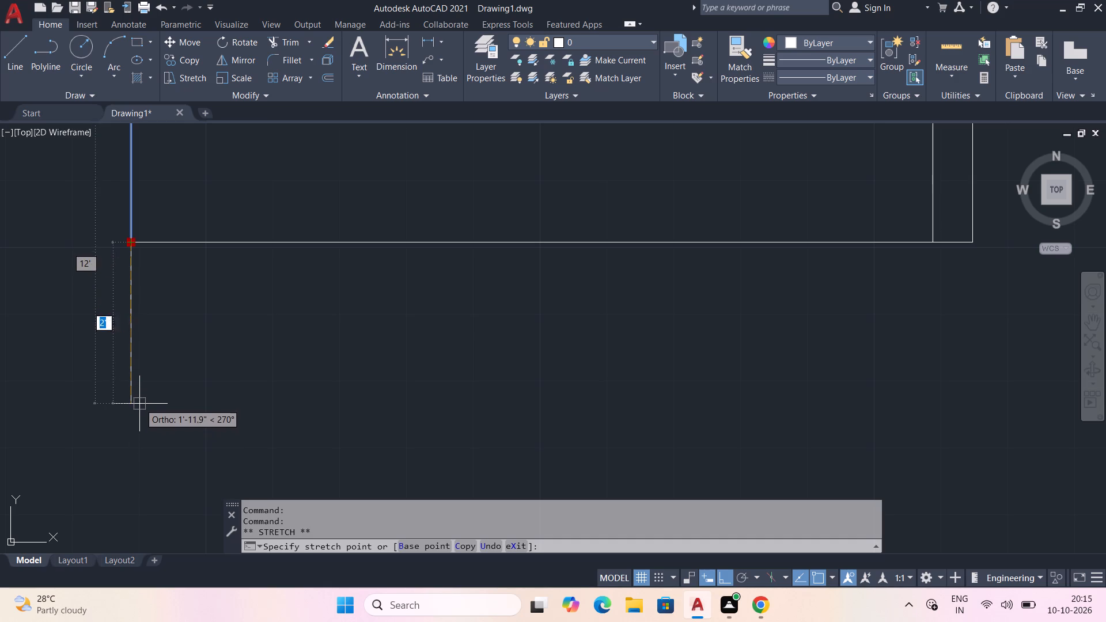
{"action": "left_click", "coordinate": [139, 403]}
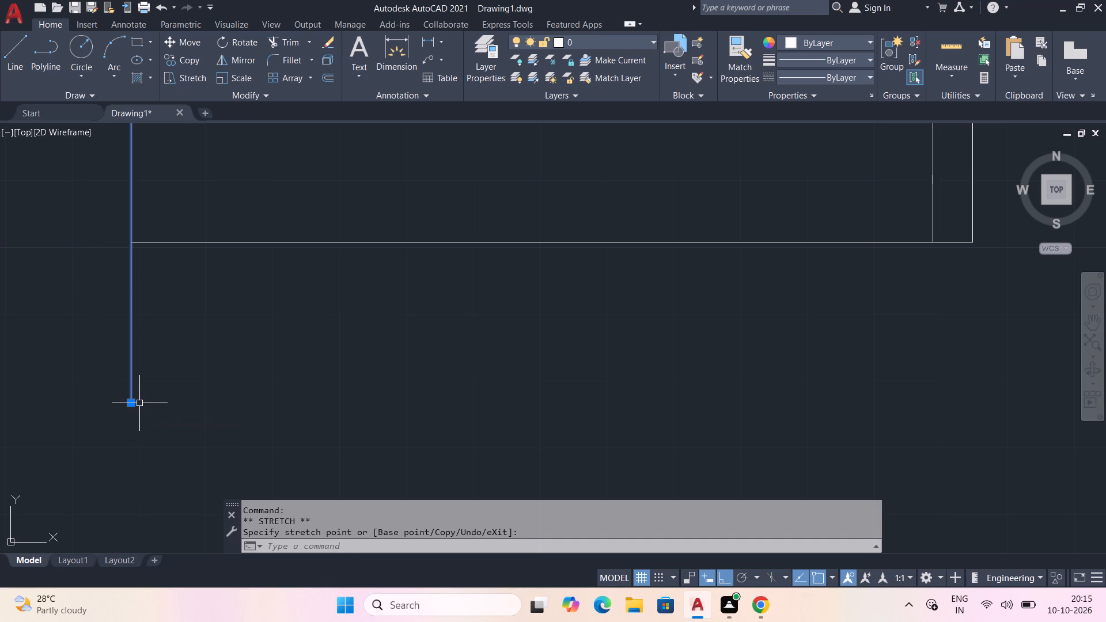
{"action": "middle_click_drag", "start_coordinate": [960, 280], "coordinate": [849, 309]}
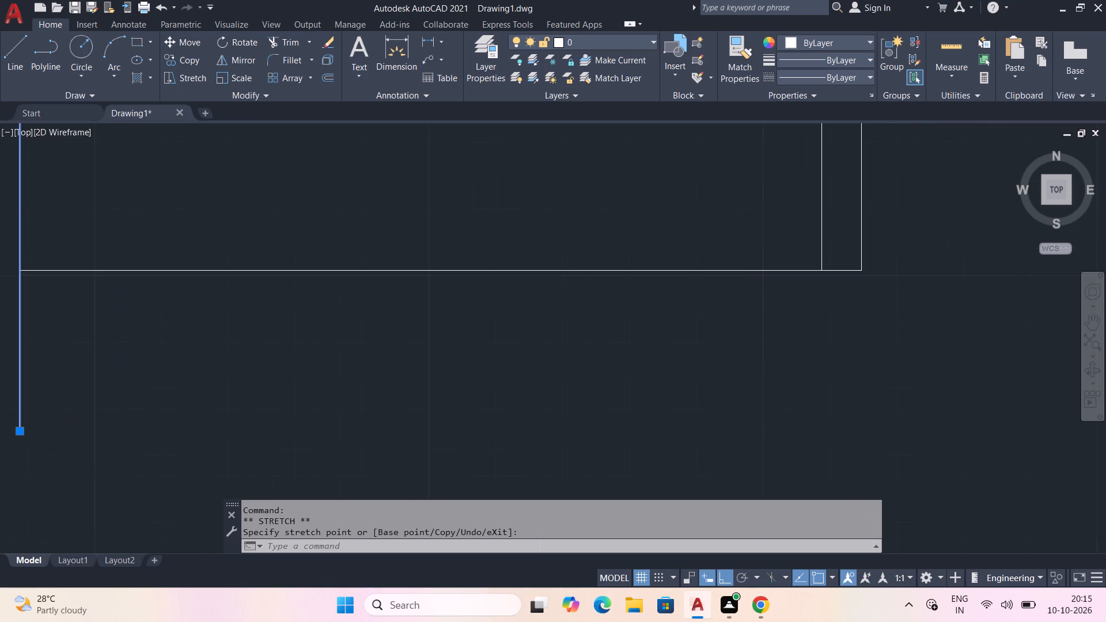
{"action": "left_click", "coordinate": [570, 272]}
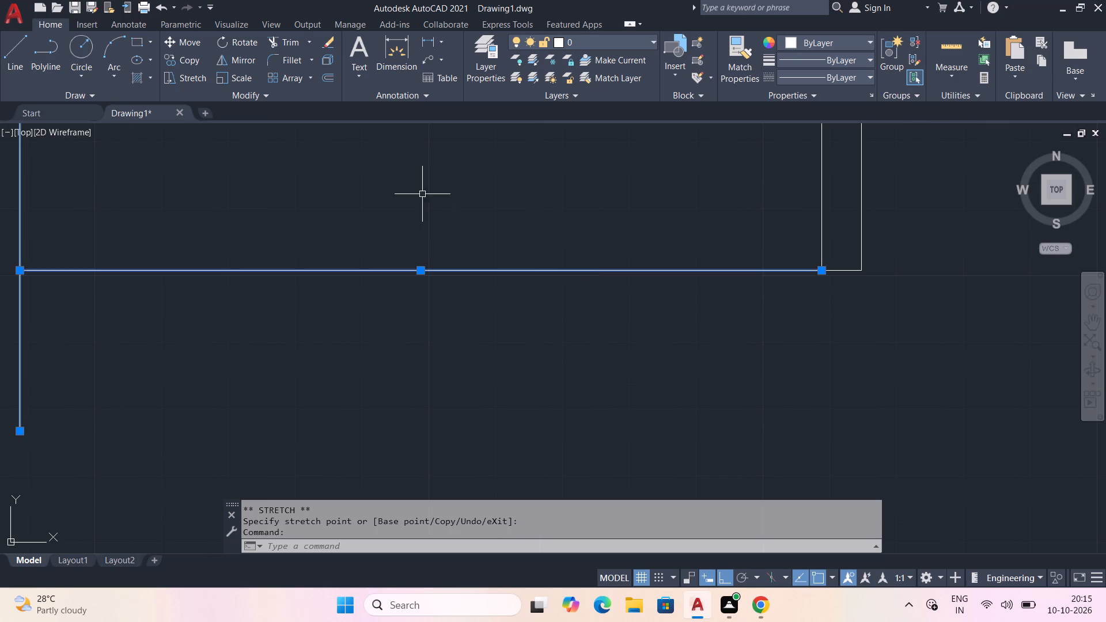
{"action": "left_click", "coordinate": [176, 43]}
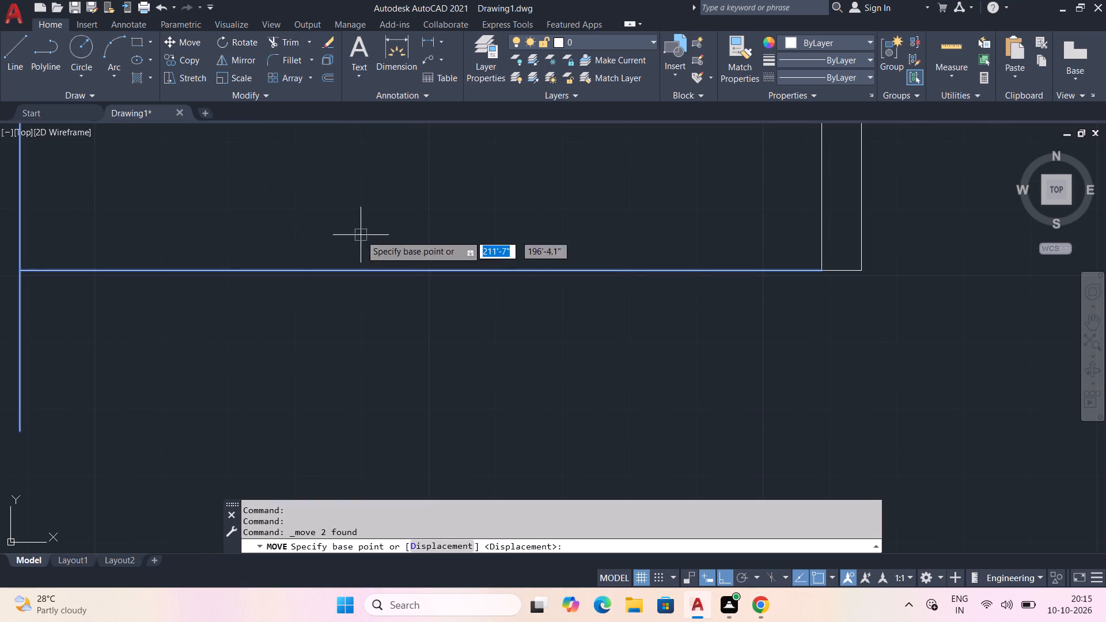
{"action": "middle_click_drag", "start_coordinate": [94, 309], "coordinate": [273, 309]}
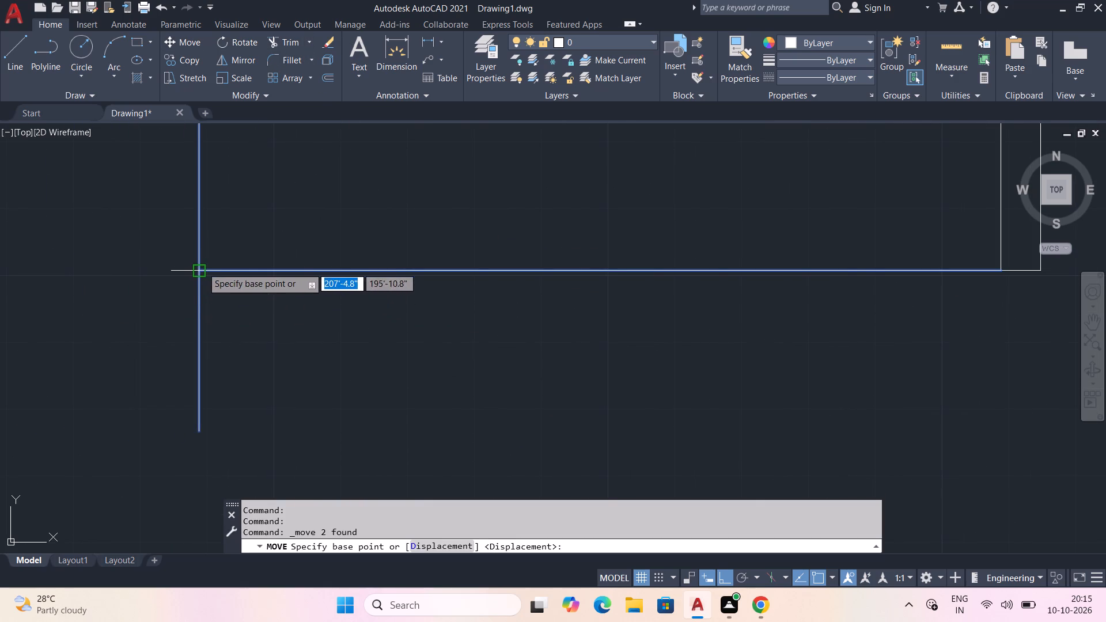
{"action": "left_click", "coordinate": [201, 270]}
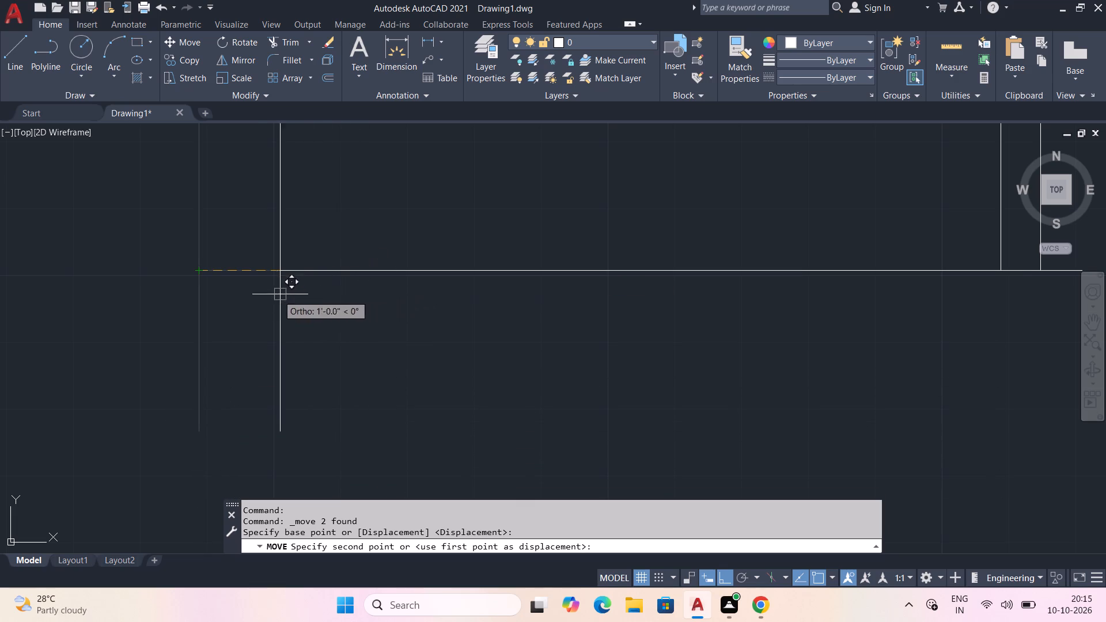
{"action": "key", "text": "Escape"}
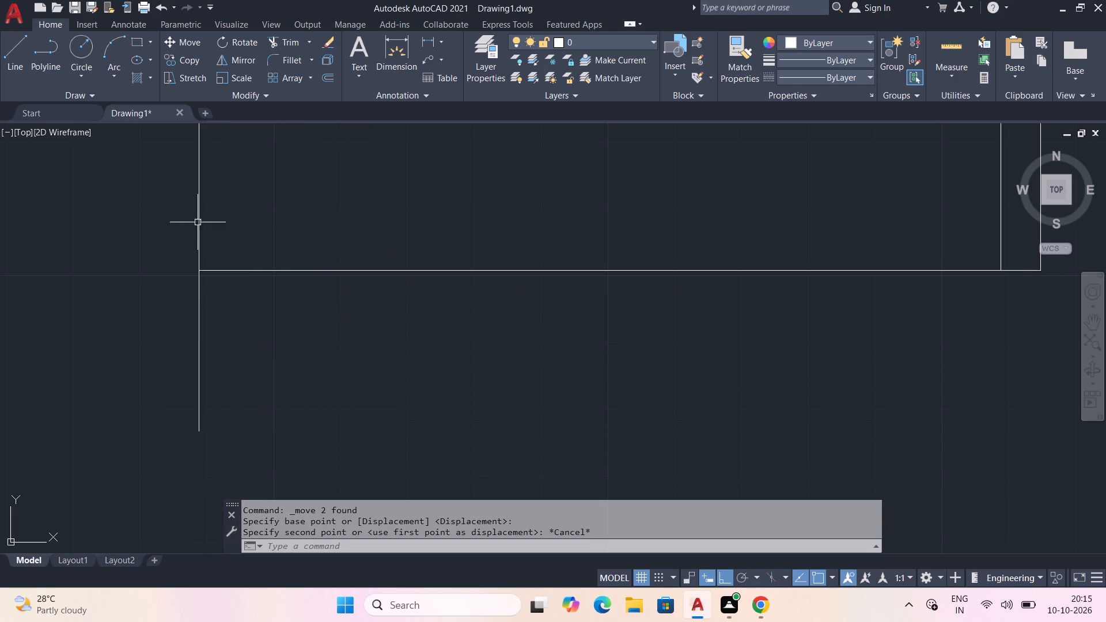
Move the outline's long bottom line about 2' straight down, near the lower end of the stretched left side.
{"action": "left_click", "coordinate": [372, 270]}
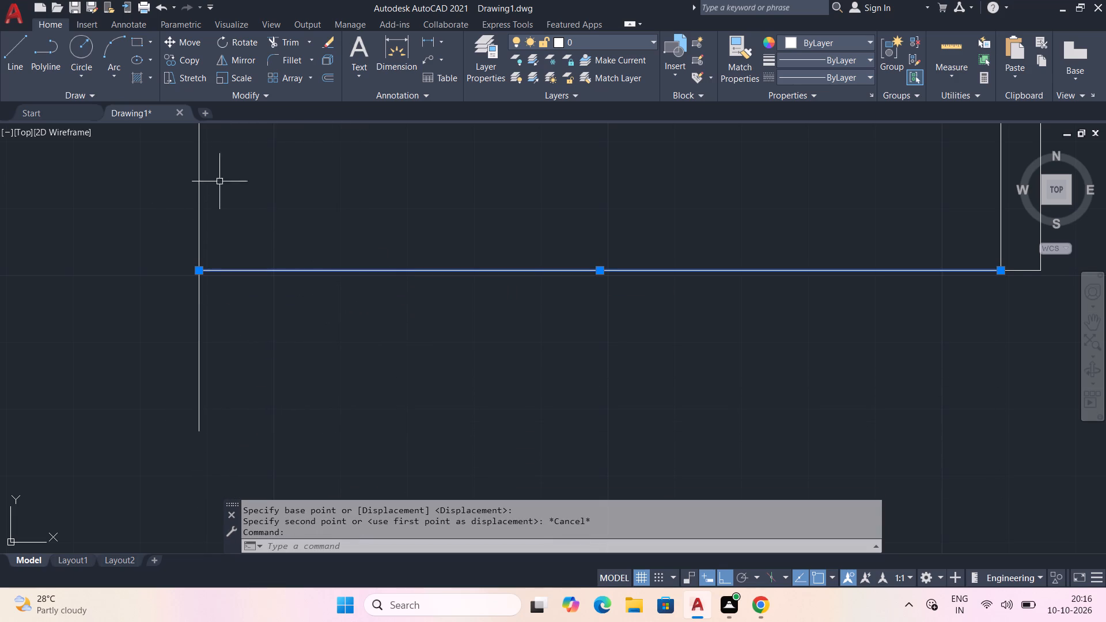
{"action": "left_click", "coordinate": [195, 39]}
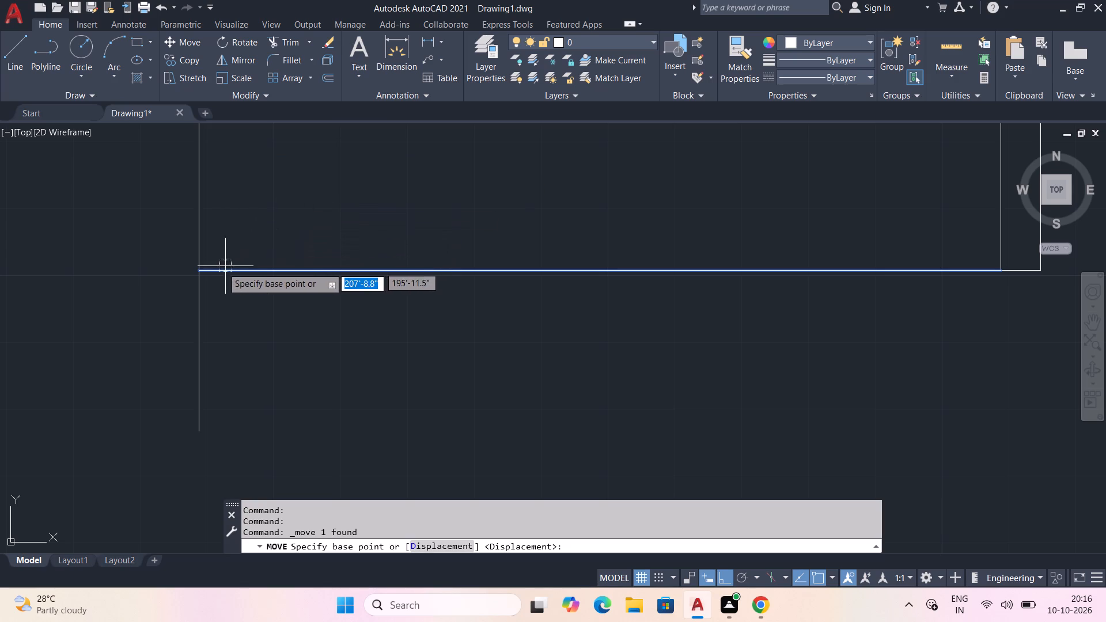
{"action": "left_click", "coordinate": [222, 271]}
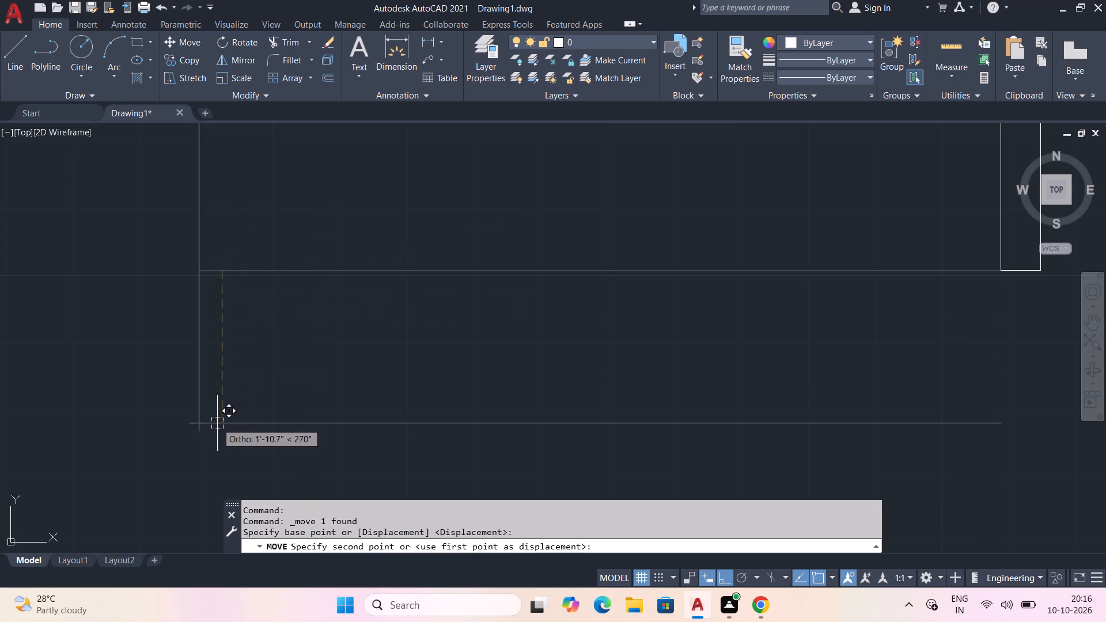
{"action": "left_click", "coordinate": [227, 431]}
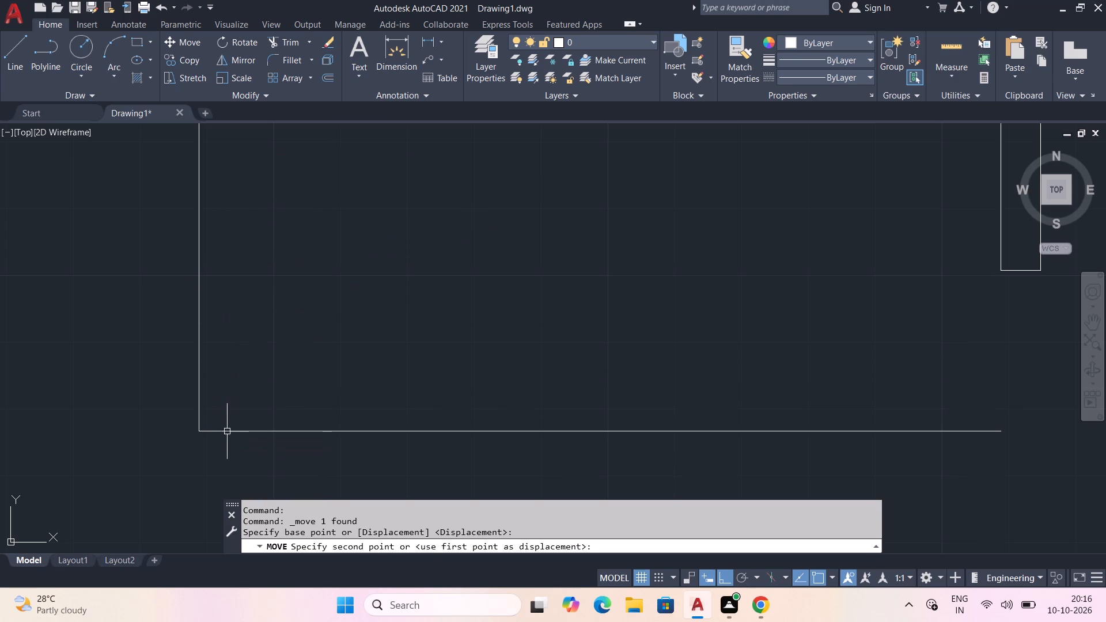
Move the bottom line again from its left endpoint so it snaps onto the left side's lower endpoint.
{"action": "scroll", "coordinate": [206, 423], "scroll_direction": "up", "scroll_amount": 7}
{"action": "scroll", "coordinate": [133, 476], "scroll_direction": "up", "scroll_amount": 1}
{"action": "middle_click_drag", "start_coordinate": [132, 475], "coordinate": [352, 562]}
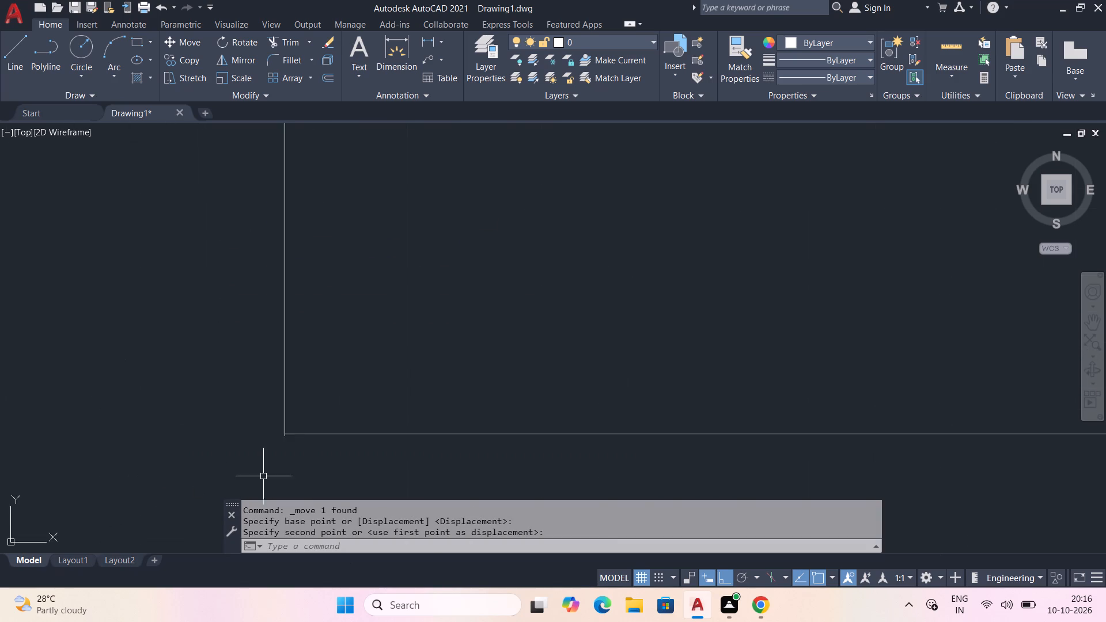
{"action": "scroll", "coordinate": [254, 442], "scroll_direction": "up", "scroll_amount": 4}
{"action": "scroll", "coordinate": [455, 378], "scroll_direction": "up", "scroll_amount": 3}
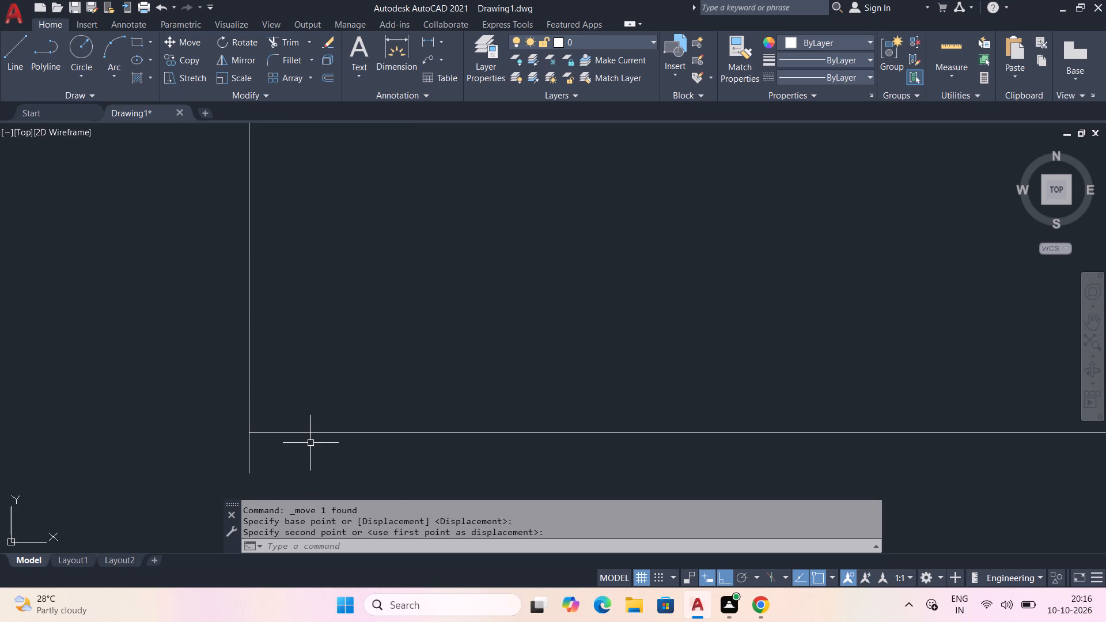
{"action": "left_click", "coordinate": [317, 432]}
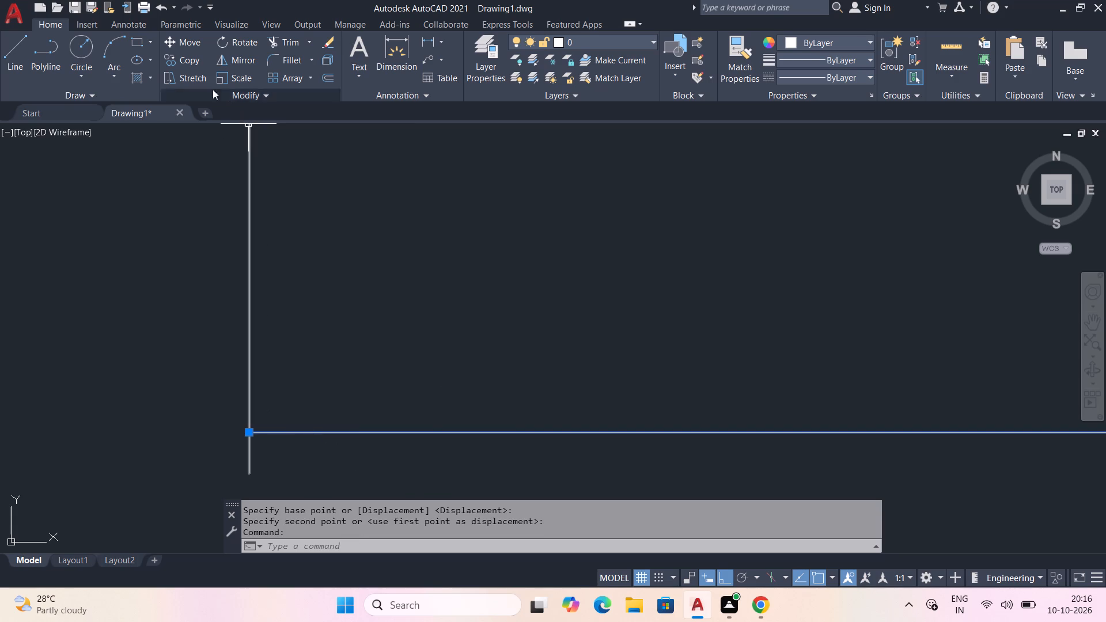
{"action": "left_click", "coordinate": [190, 39]}
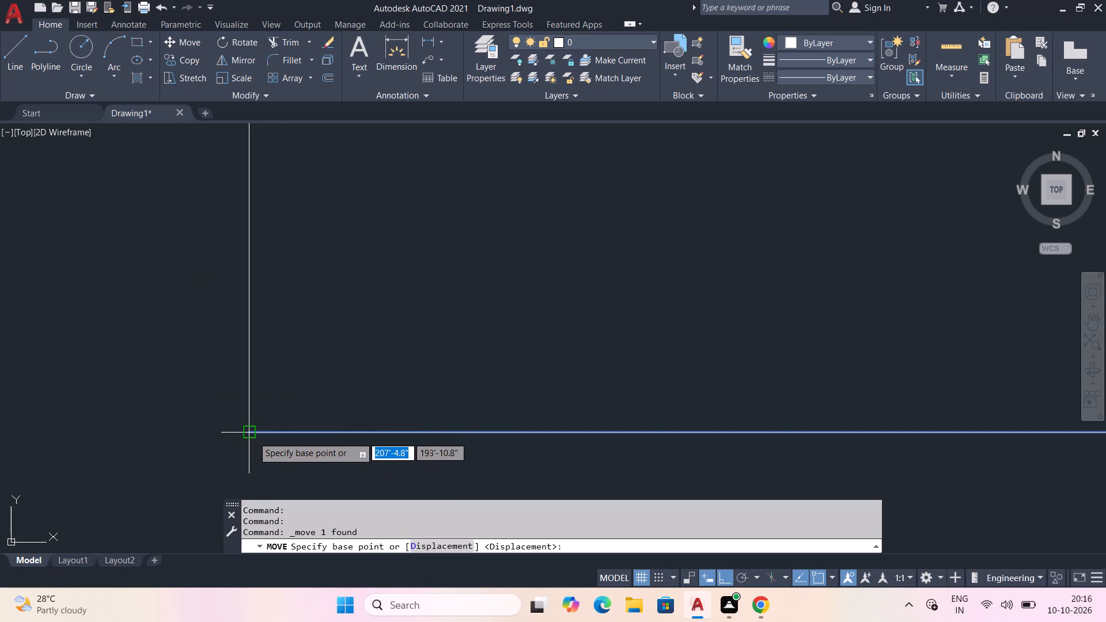
{"action": "left_click", "coordinate": [252, 432]}
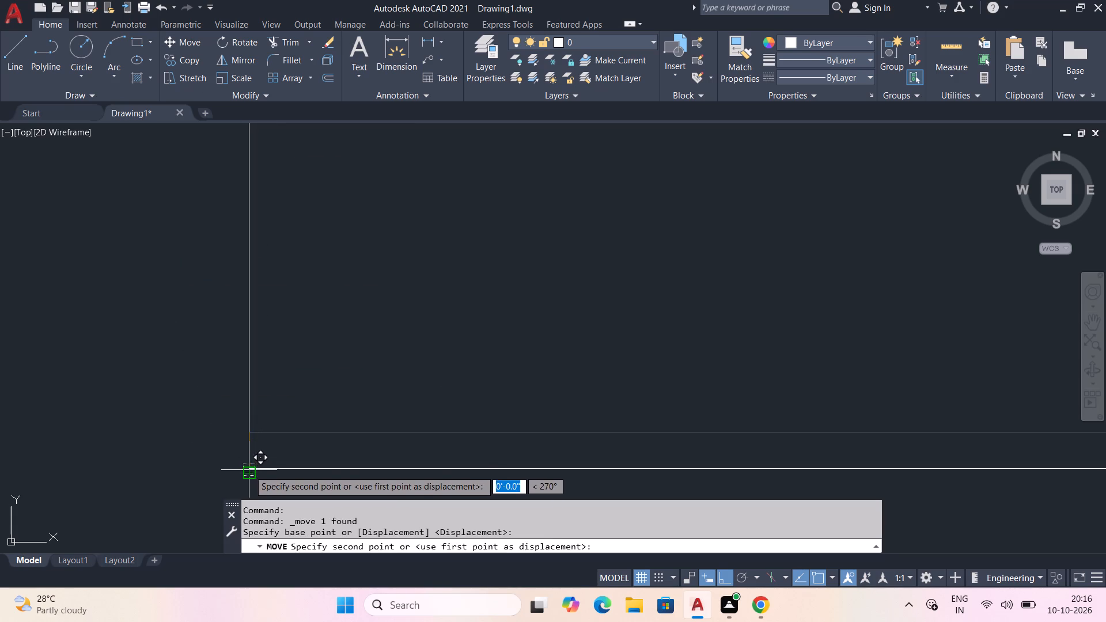
{"action": "left_click", "coordinate": [249, 470]}
Extend the inner right vertical line down to the relocated bottom line.
{"action": "scroll", "coordinate": [437, 443], "scroll_direction": "down", "scroll_amount": 3}
{"action": "scroll", "coordinate": [817, 416], "scroll_direction": "down", "scroll_amount": 4}
{"action": "middle_click_drag", "start_coordinate": [817, 416], "coordinate": [638, 416]}
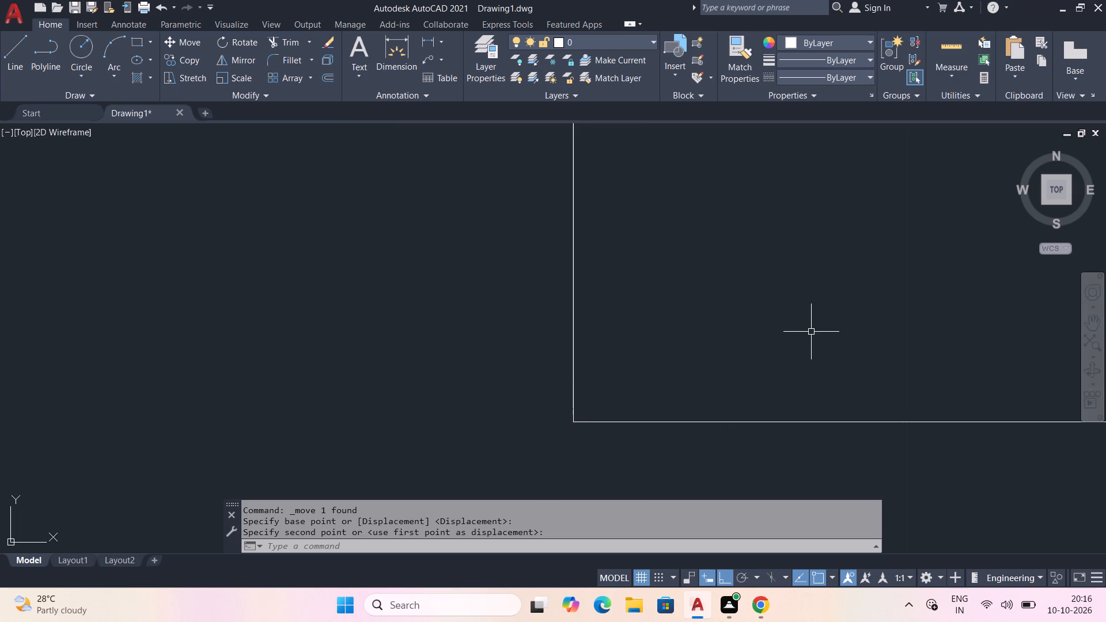
{"action": "middle_click_drag", "start_coordinate": [838, 325], "coordinate": [262, 430]}
{"action": "scroll", "coordinate": [838, 325], "scroll_direction": "down", "scroll_amount": 2}
{"action": "scroll", "coordinate": [795, 287], "scroll_direction": "down", "scroll_amount": 3}
{"action": "middle_click_drag", "start_coordinate": [931, 301], "coordinate": [80, 454]}
{"action": "scroll", "coordinate": [89, 447], "scroll_direction": "down", "scroll_amount": 1}
{"action": "scroll", "coordinate": [89, 447], "scroll_direction": "up", "scroll_amount": 1}
{"action": "scroll", "coordinate": [662, 386], "scroll_direction": "down", "scroll_amount": 4}
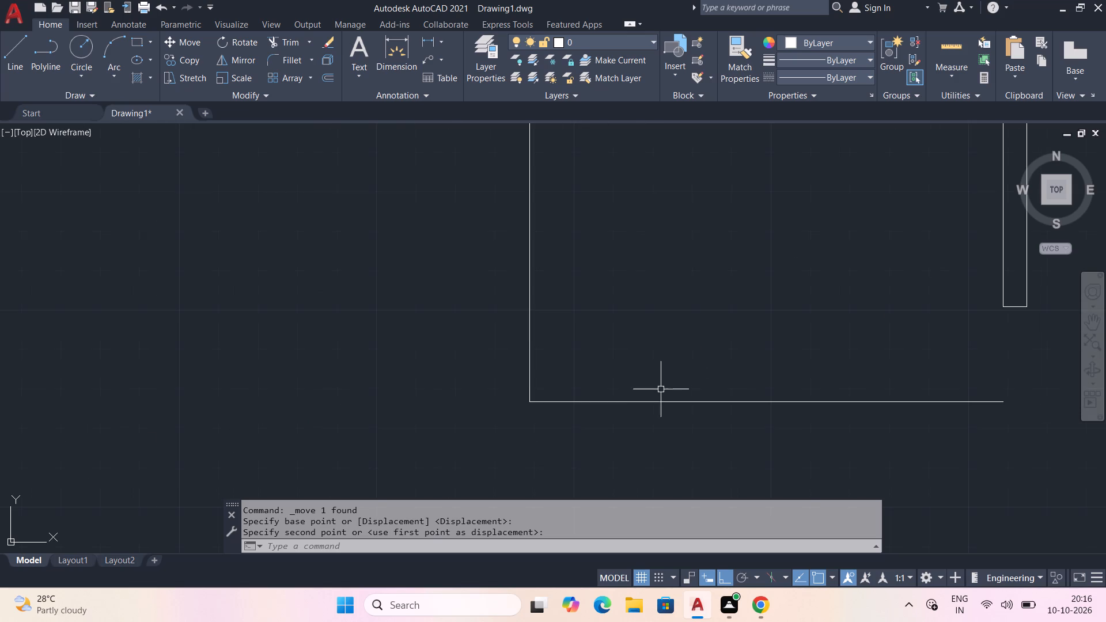
{"action": "middle_click_drag", "start_coordinate": [877, 354], "coordinate": [448, 414]}
{"action": "key", "text": "w"}
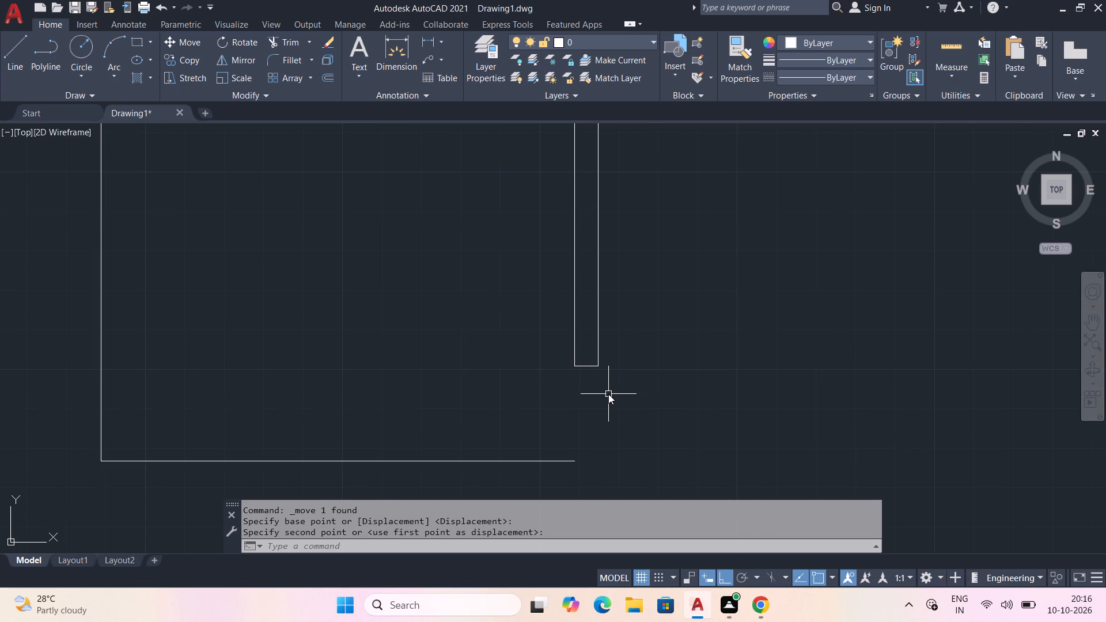
{"action": "key", "text": "Escape"}
{"action": "type", "text": "ex"}
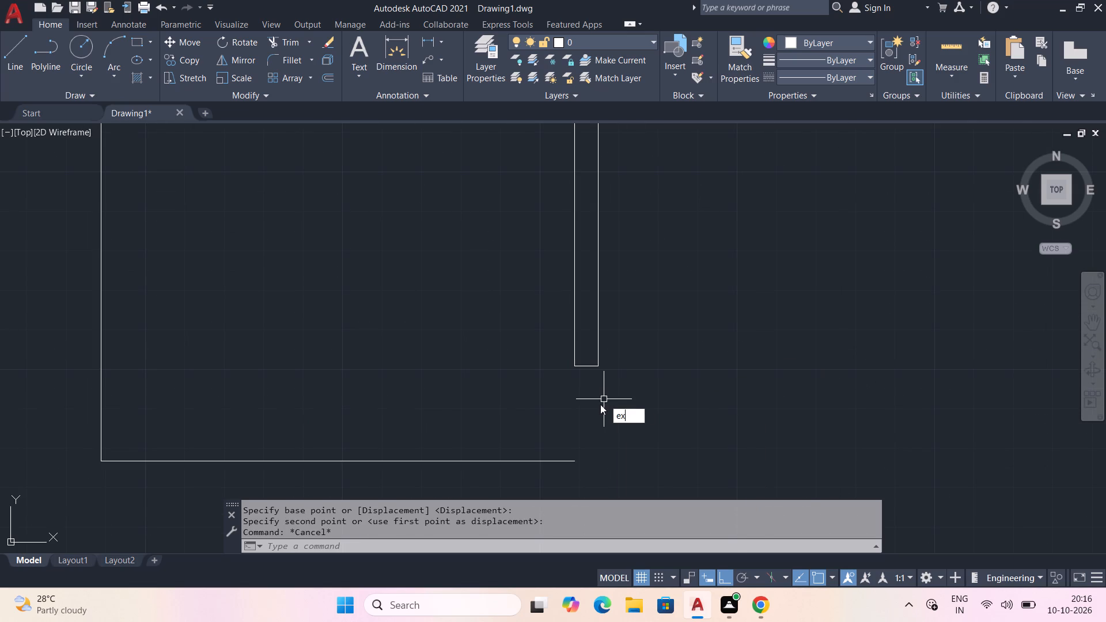
{"action": "key", "text": "space"}
{"action": "left_click", "coordinate": [573, 338]}
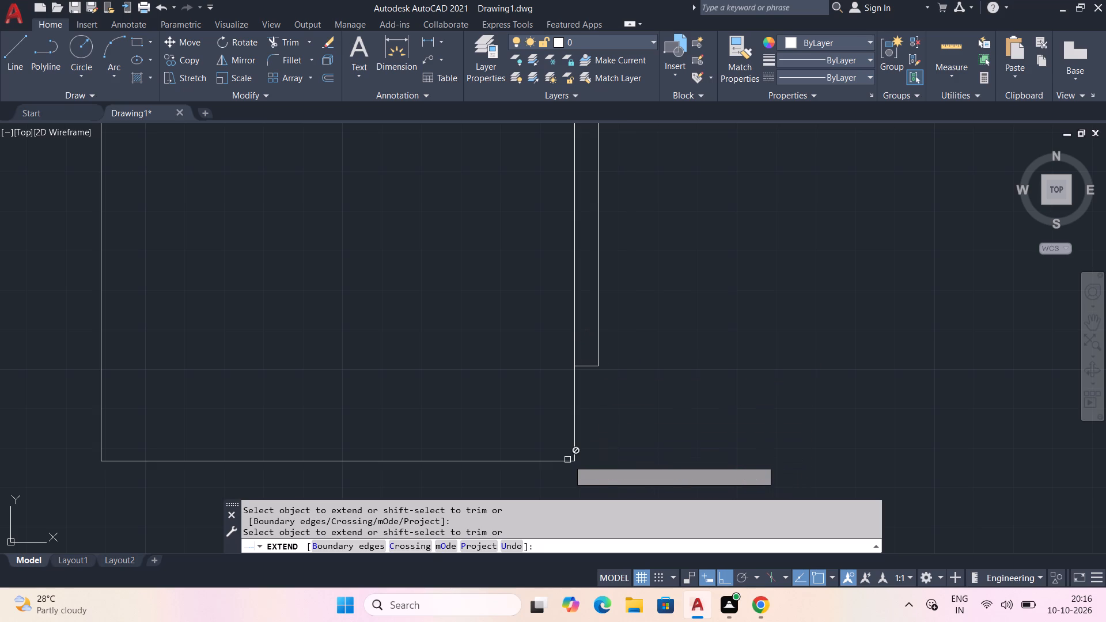
Stretch the bottom line's right endpoint horizontally outward, beyond the outer right vertical line.
{"action": "key", "text": "Escape"}
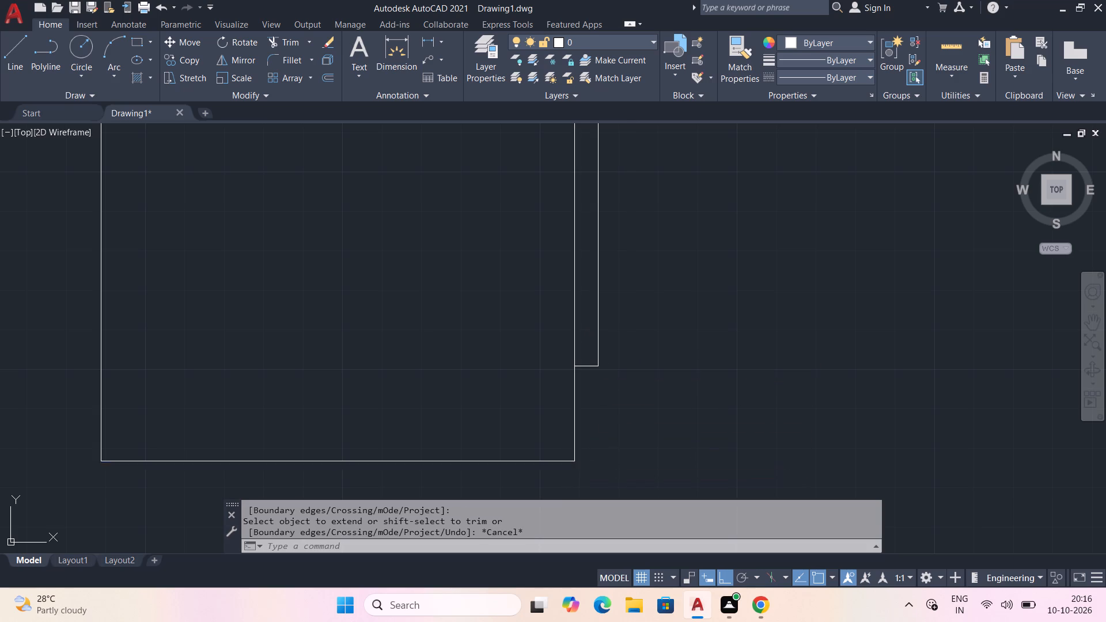
{"action": "left_click", "coordinate": [567, 460]}
{"action": "left_click", "coordinate": [578, 461]}
{"action": "left_click", "coordinate": [688, 457]}
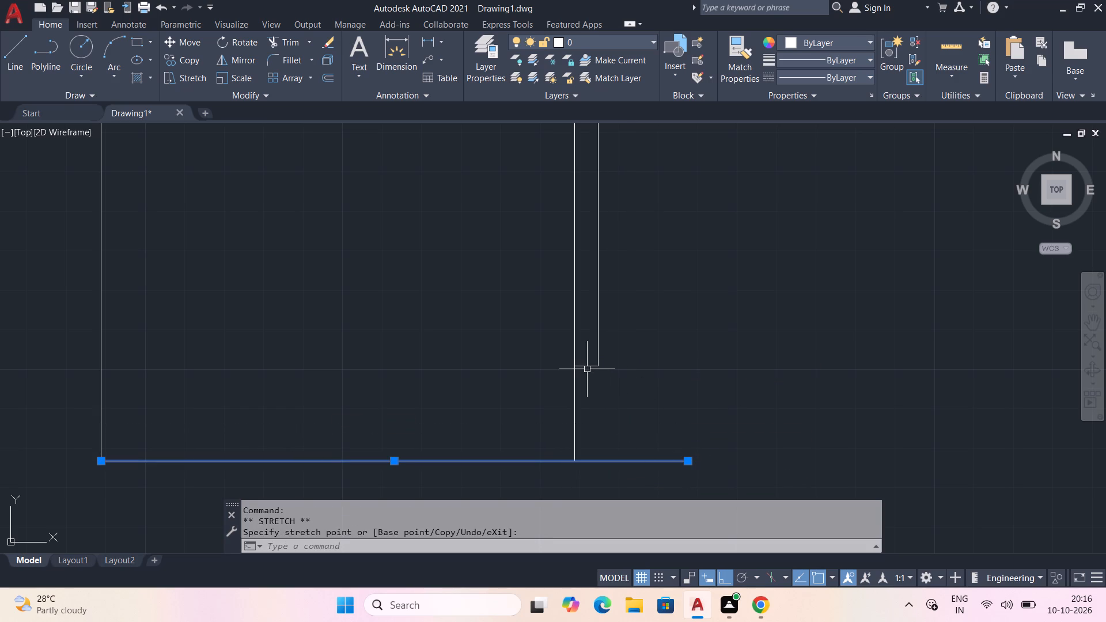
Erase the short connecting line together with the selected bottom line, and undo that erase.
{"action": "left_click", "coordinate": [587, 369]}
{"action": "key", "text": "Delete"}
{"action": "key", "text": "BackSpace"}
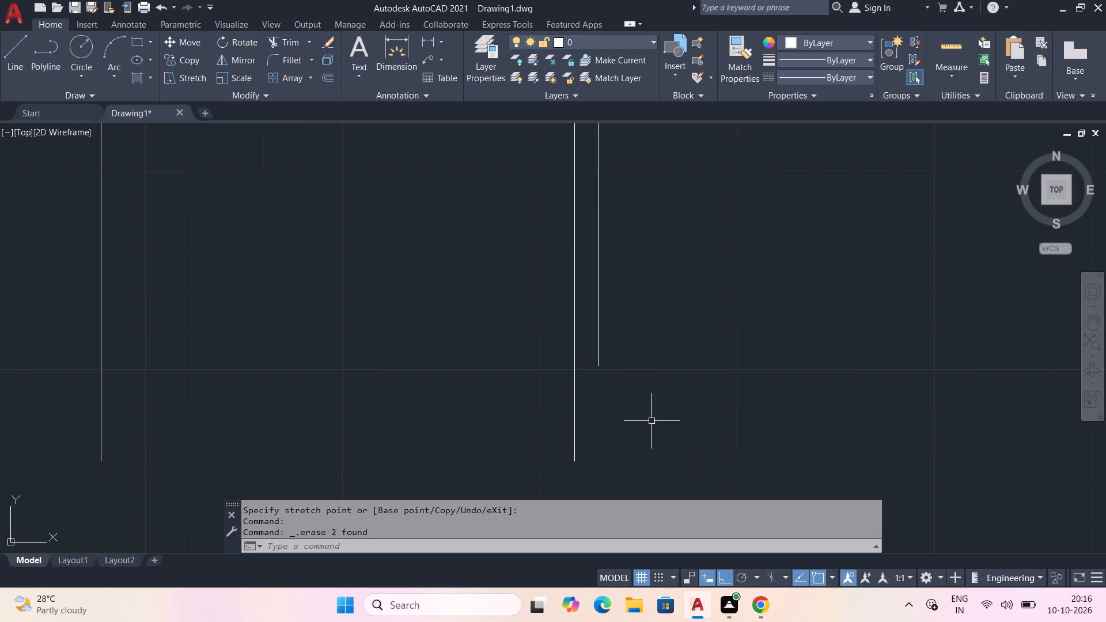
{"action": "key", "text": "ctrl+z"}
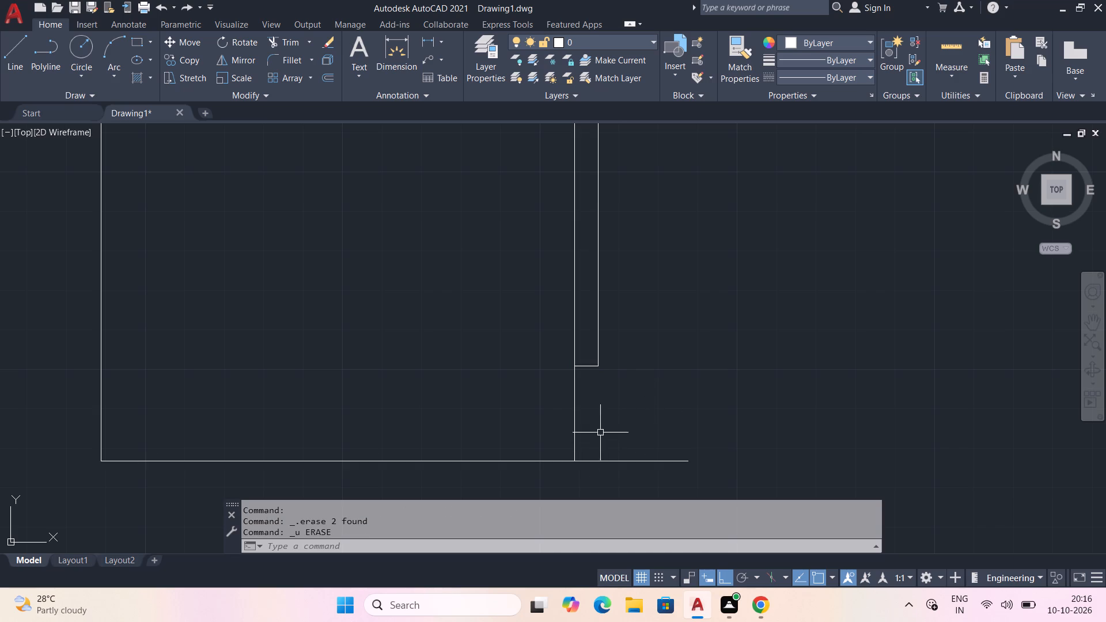
Erase only the short horizontal line joining the two right-hand verticals above the bottom line.
{"action": "left_click", "coordinate": [586, 363]}
{"action": "left_click", "coordinate": [585, 369]}
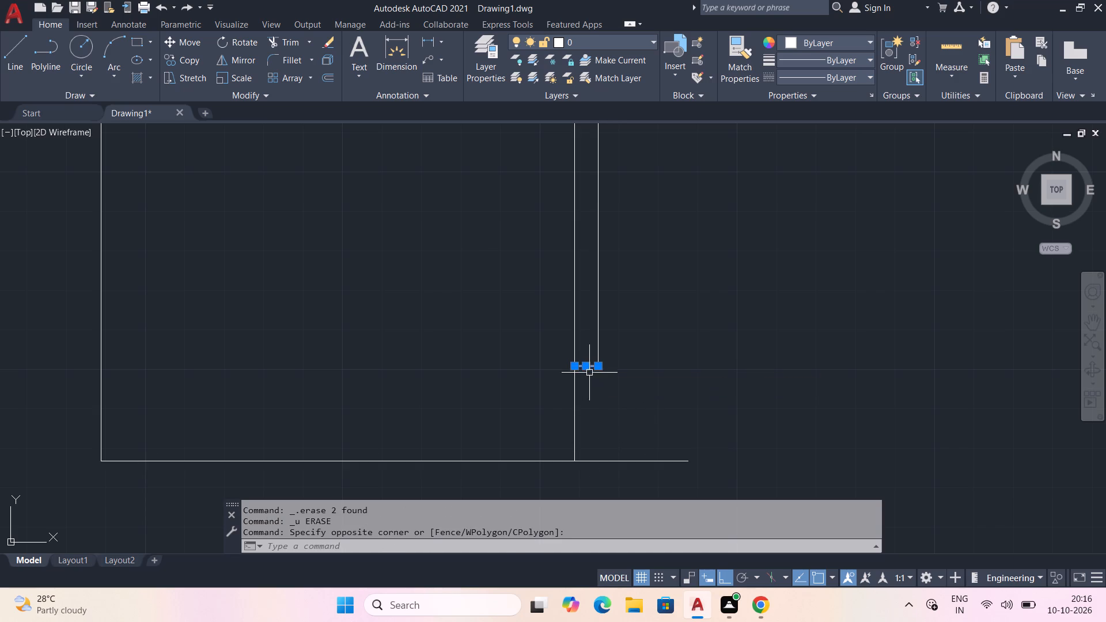
{"action": "key", "text": "Delete"}
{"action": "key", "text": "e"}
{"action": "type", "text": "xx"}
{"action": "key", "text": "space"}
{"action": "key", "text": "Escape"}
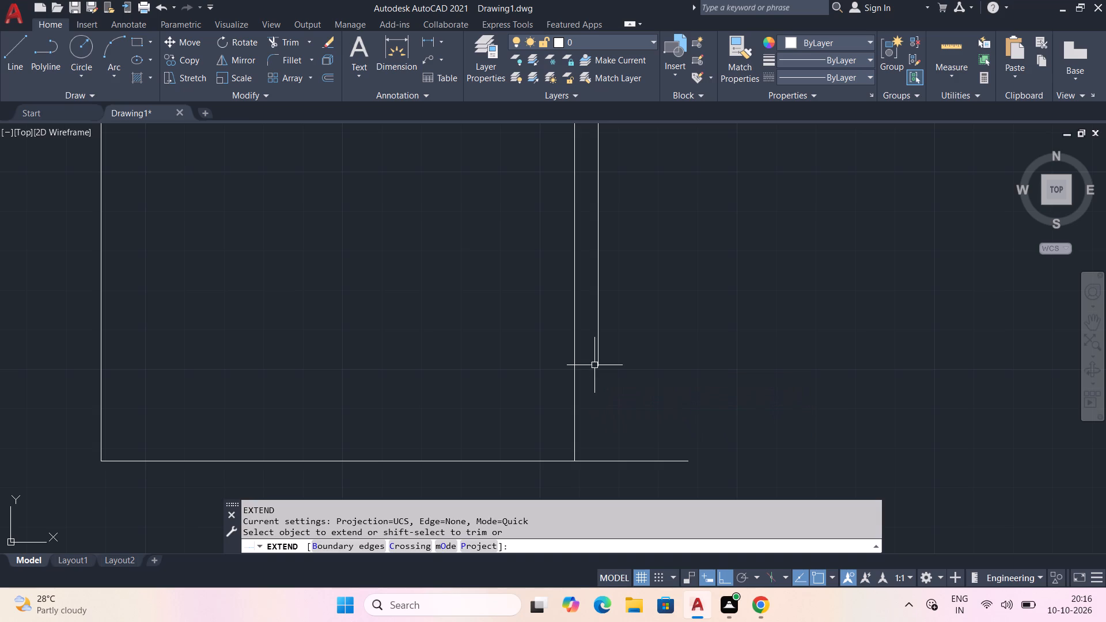
Extend the outer right vertical line down to the bottom line.
{"action": "key", "text": "e"}
{"action": "key", "text": "x"}
{"action": "key", "text": "space"}
{"action": "left_click", "coordinate": [600, 355]}
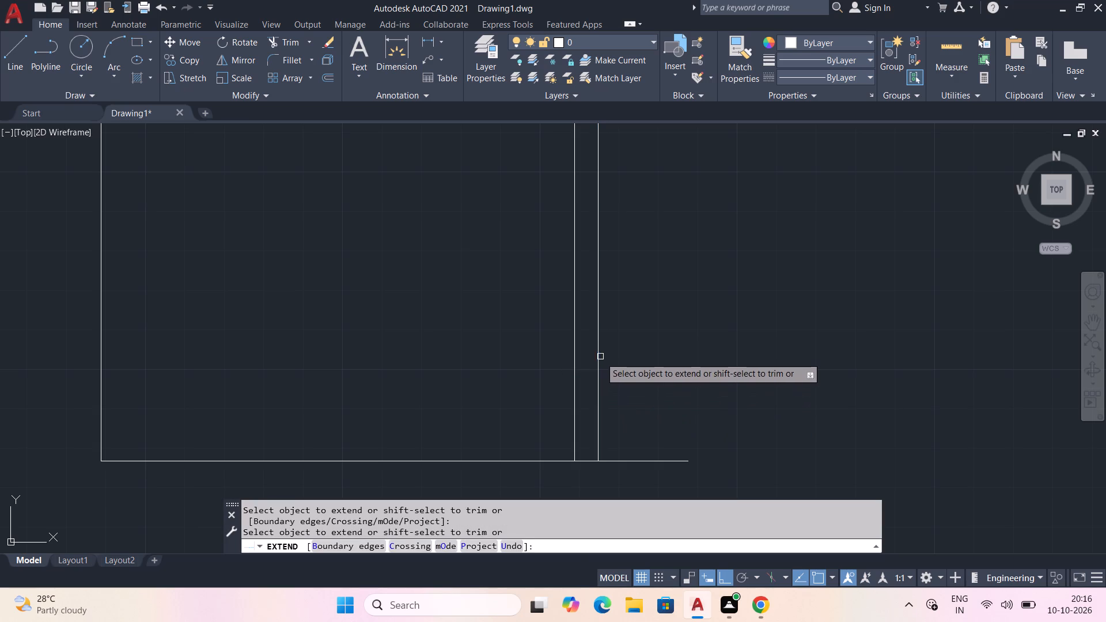
{"action": "key", "text": "Escape"}
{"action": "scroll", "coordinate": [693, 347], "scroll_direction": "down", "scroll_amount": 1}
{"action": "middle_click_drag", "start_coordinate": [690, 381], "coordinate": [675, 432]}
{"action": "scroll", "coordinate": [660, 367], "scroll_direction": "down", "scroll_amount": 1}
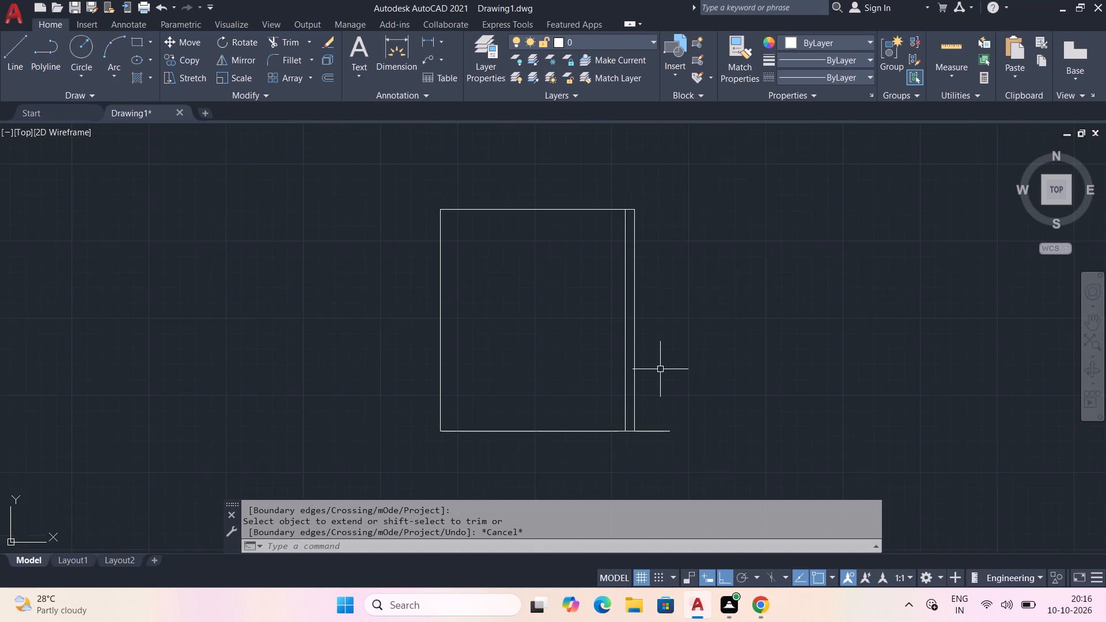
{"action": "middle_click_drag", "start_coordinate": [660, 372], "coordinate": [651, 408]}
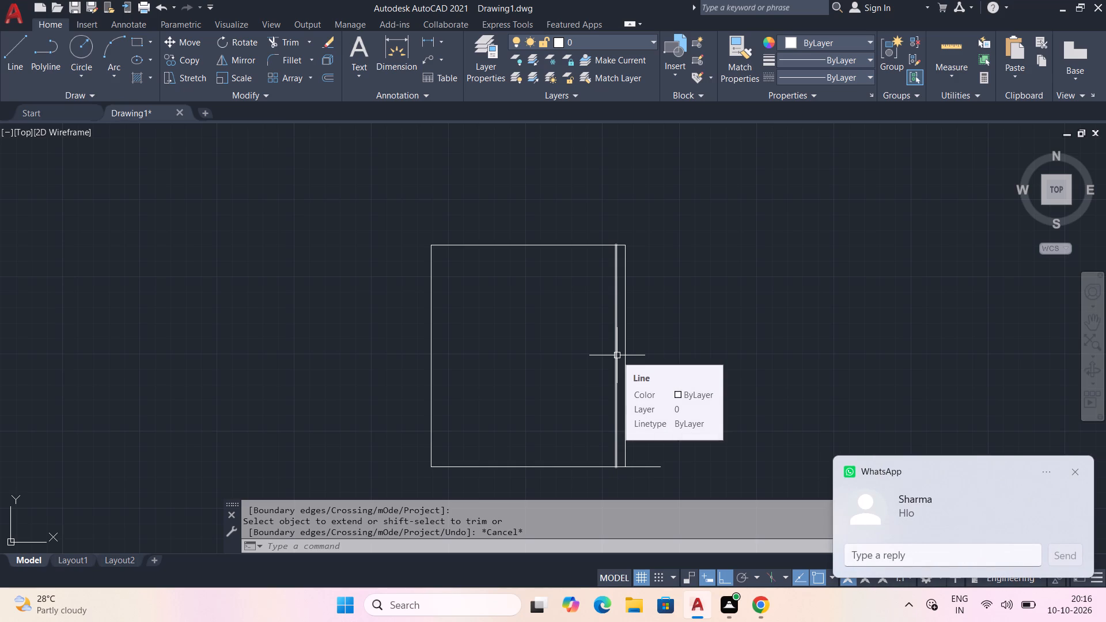
Dismiss the incoming chat message notification.
{"action": "left_click", "coordinate": [1074, 469]}
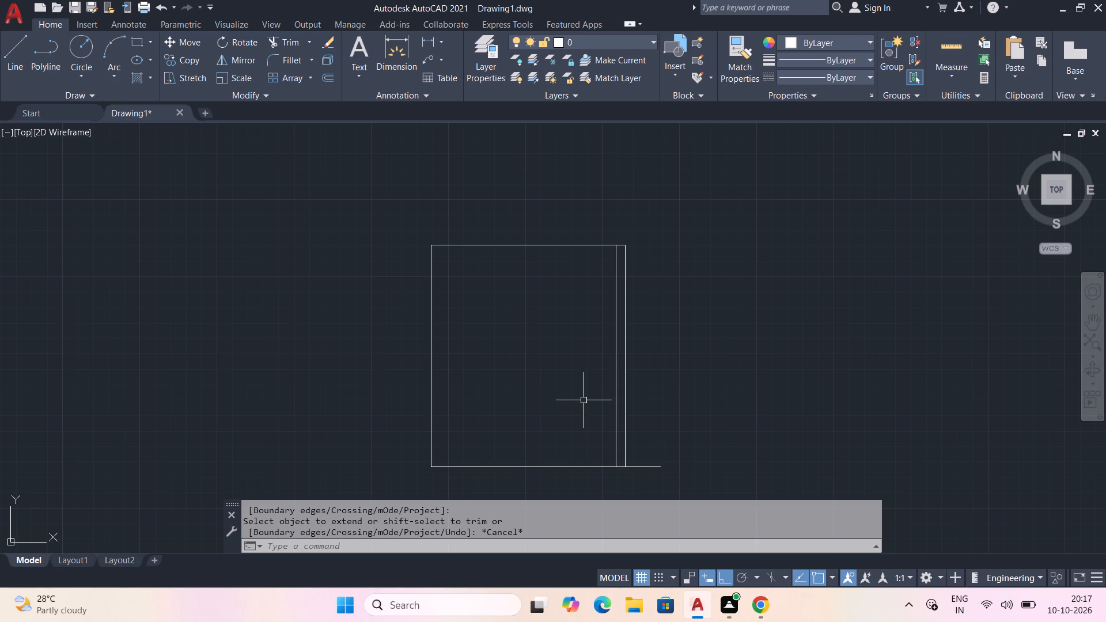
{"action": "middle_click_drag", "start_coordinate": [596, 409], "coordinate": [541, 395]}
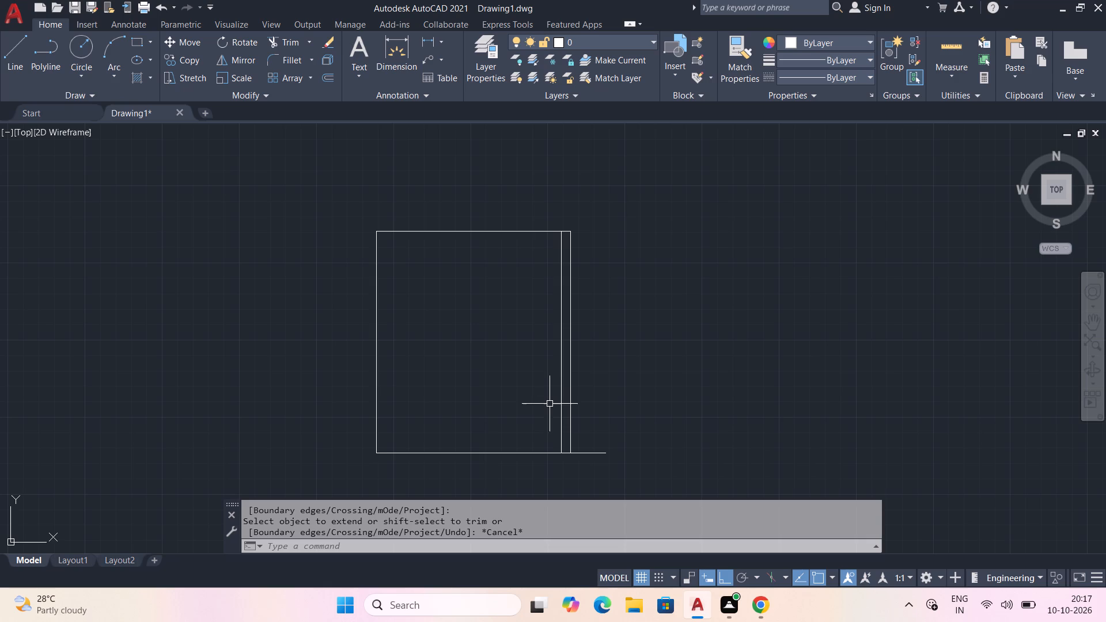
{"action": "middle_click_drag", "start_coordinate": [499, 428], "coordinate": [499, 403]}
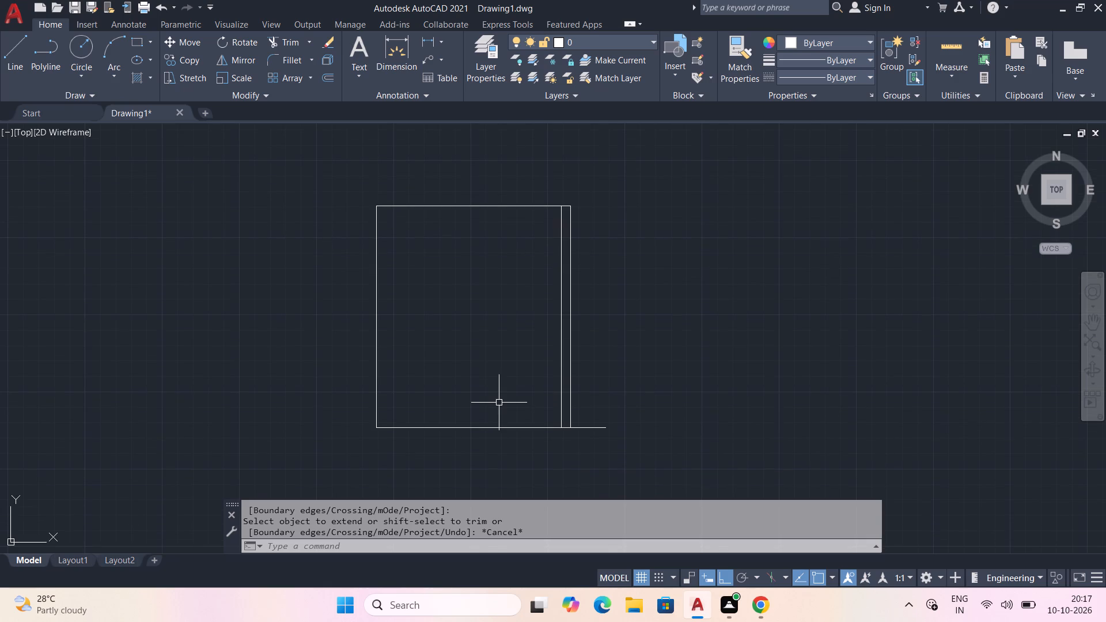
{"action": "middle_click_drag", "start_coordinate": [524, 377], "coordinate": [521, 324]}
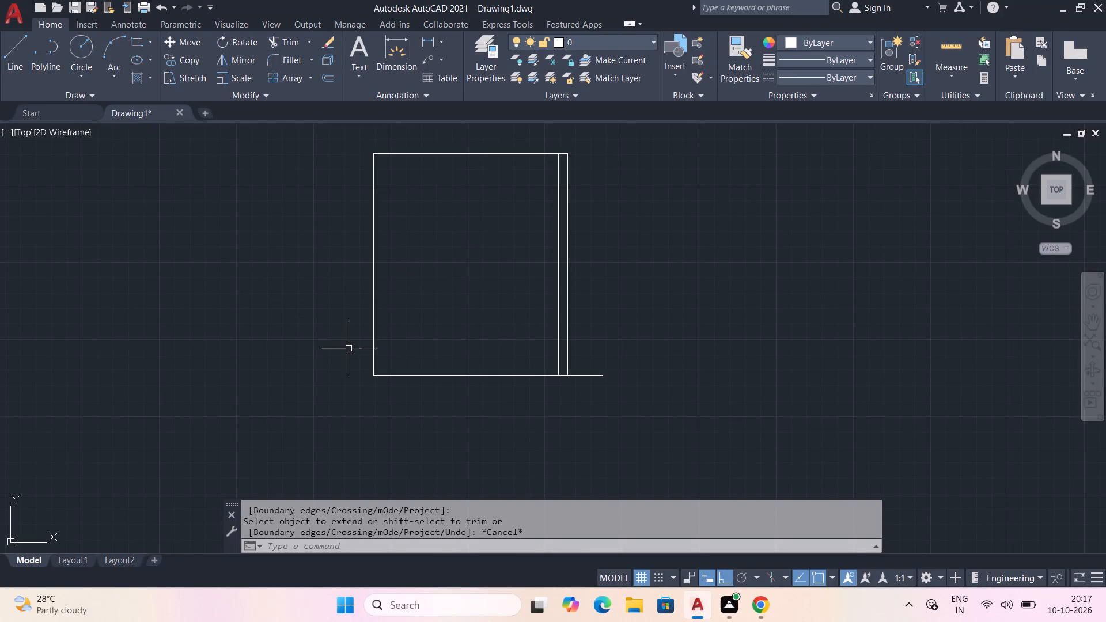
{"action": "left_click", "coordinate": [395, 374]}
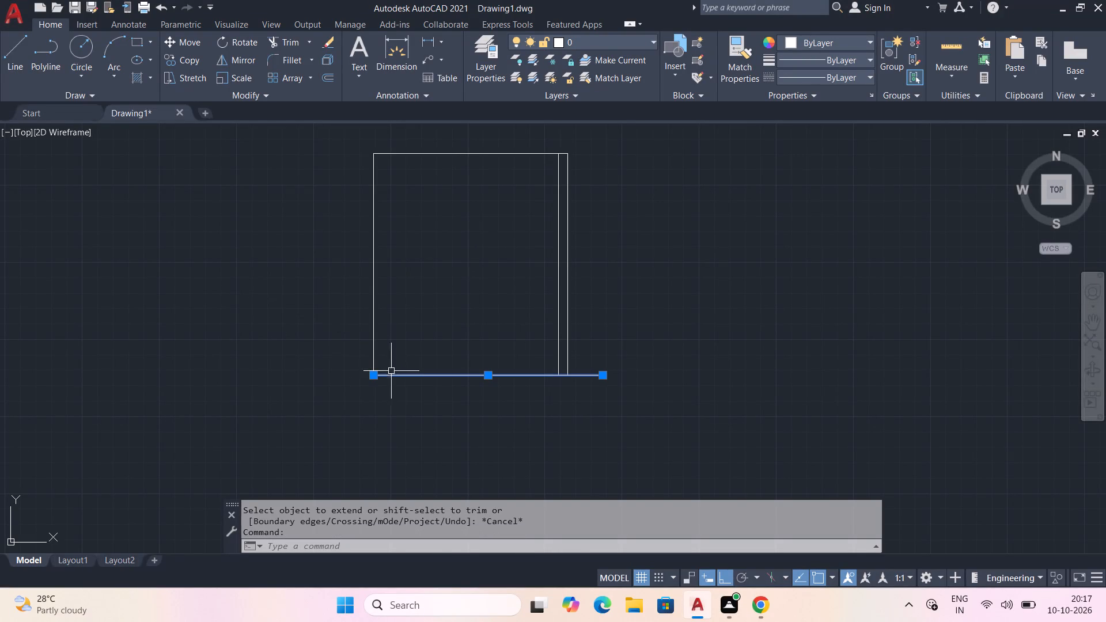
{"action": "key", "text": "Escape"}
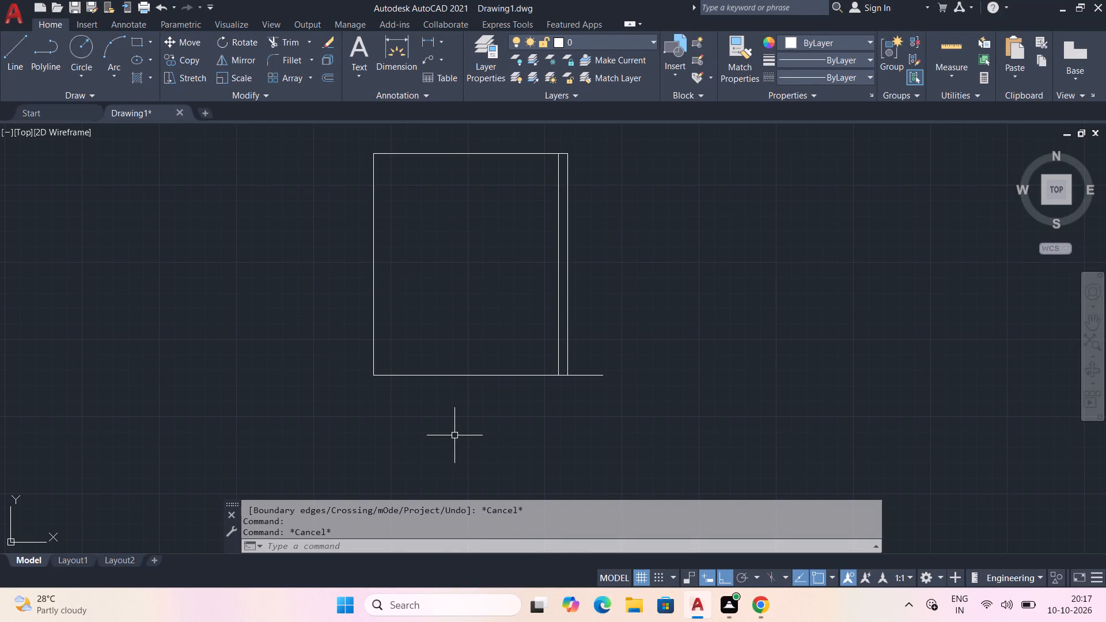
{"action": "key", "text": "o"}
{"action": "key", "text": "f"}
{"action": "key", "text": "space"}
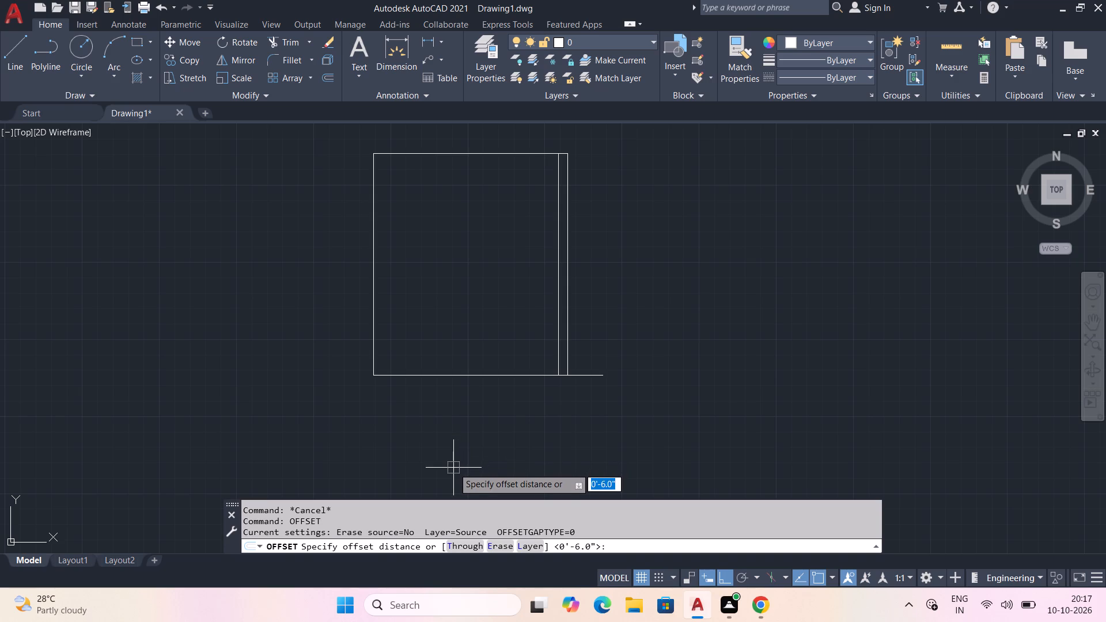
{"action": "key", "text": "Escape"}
Offset the room's outer right vertical line 10' to the right for the adjoining room.
{"action": "middle_click_drag", "start_coordinate": [592, 243], "coordinate": [569, 294]}
{"action": "key", "text": "o"}
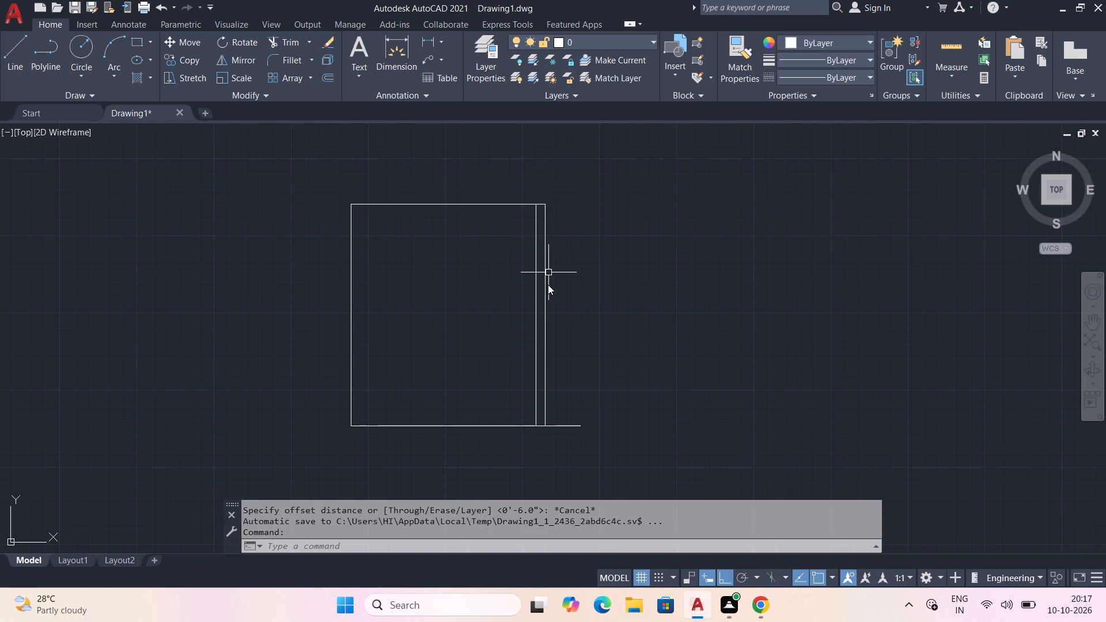
{"action": "type", "text": "f"}
{"action": "key", "text": "space"}
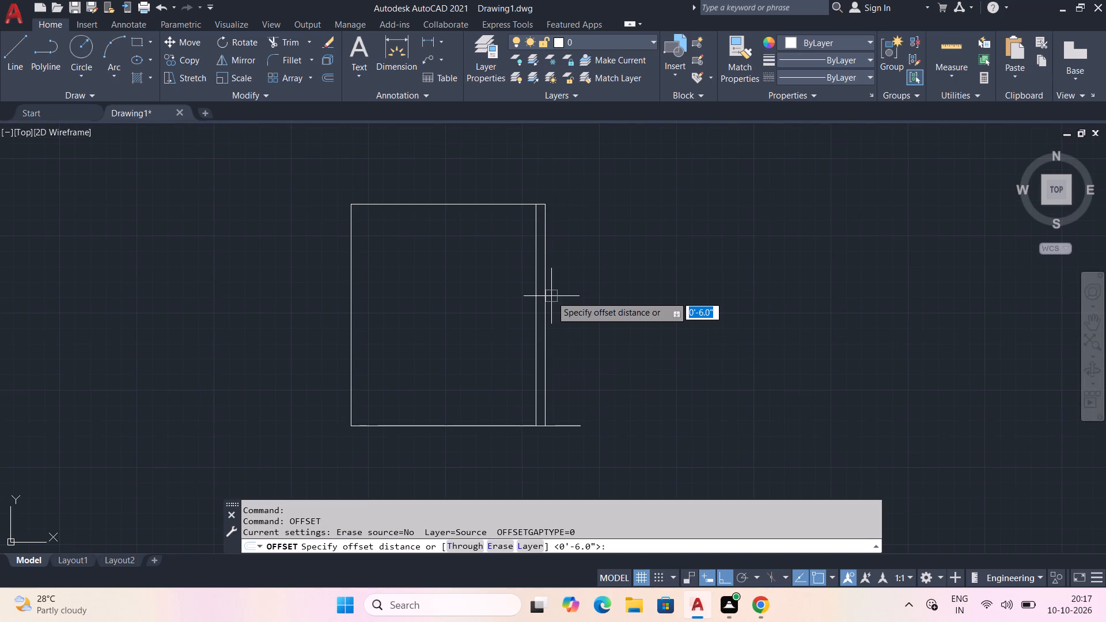
{"action": "key", "text": "1"}
{"action": "key", "text": "0"}
{"action": "key", "text": "apostrophe"}
{"action": "key", "text": "Return"}
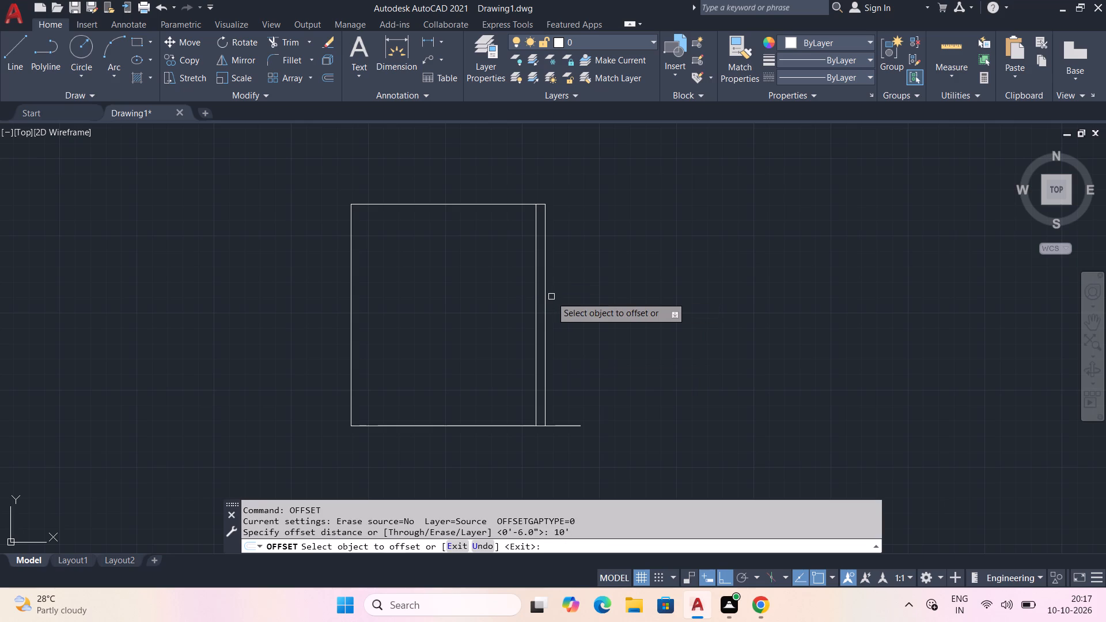
{"action": "left_click", "coordinate": [544, 320]}
{"action": "left_click", "coordinate": [699, 302]}
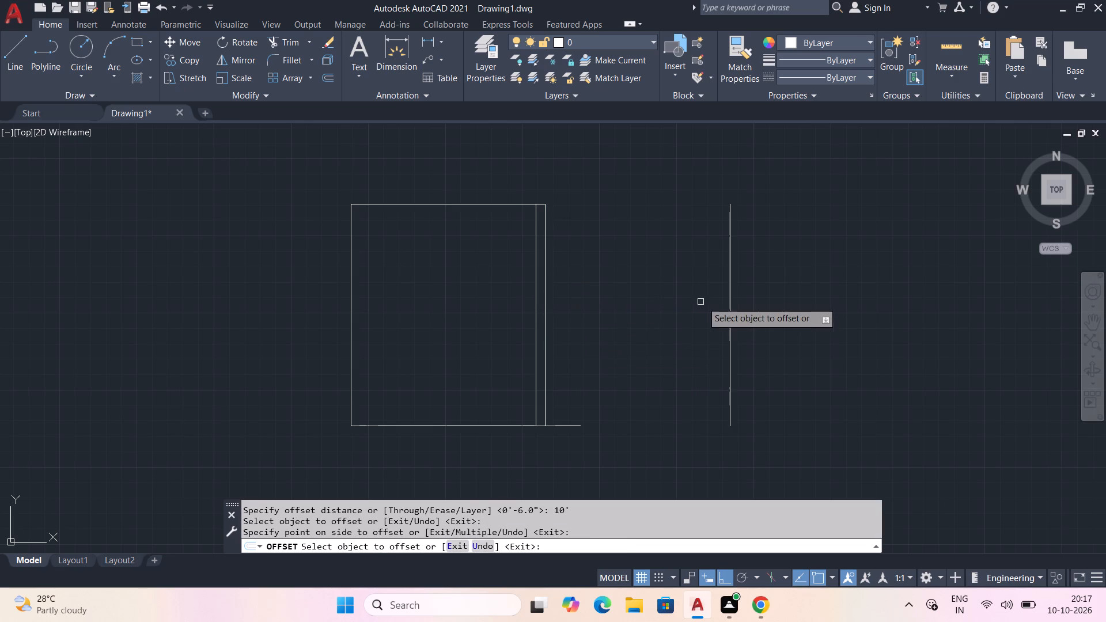
{"action": "key", "text": "space"}
Offset the new far-right vertical line 9" outward to the right for the wall thickness.
{"action": "key", "text": "space"}
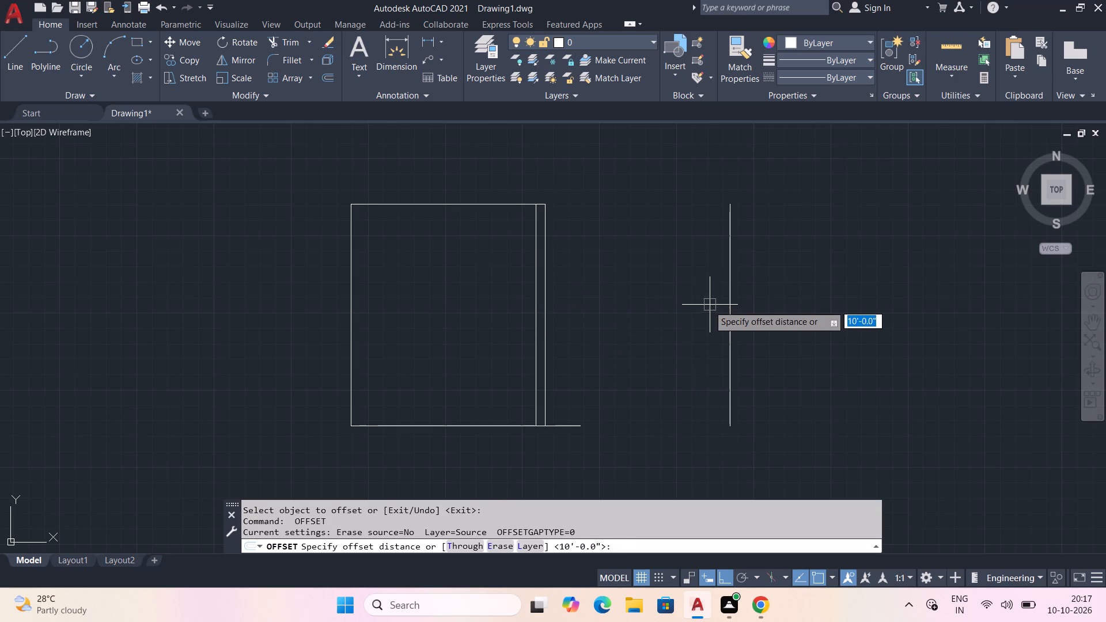
{"action": "key", "text": "9"}
{"action": "key", "text": "shift+quotedbl"}
{"action": "key", "text": "Return"}
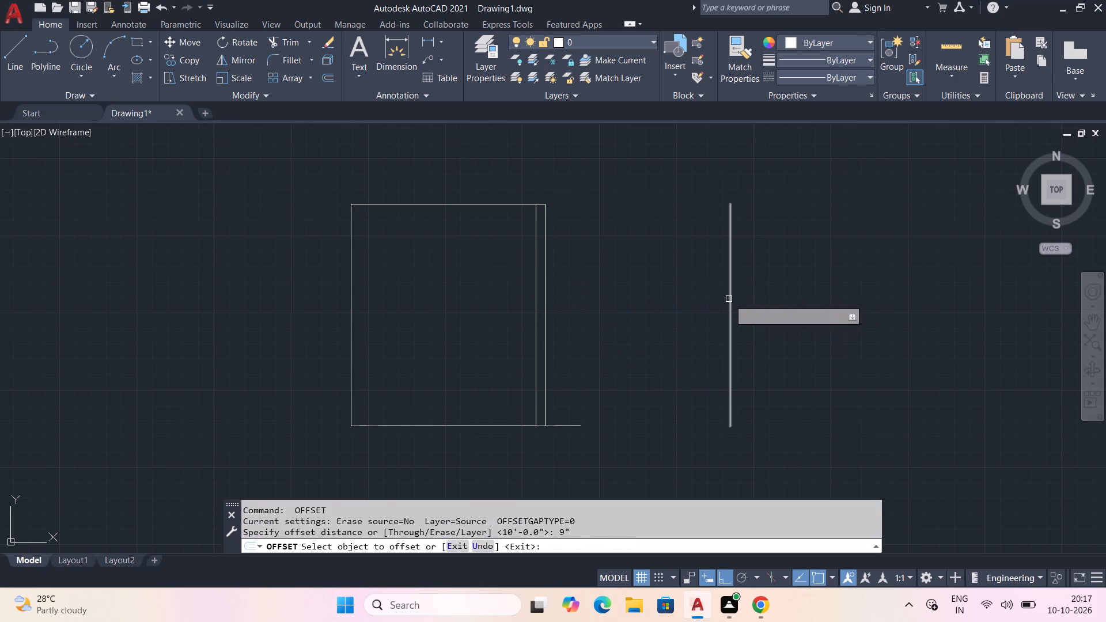
{"action": "left_click_drag", "start_coordinate": [729, 298], "coordinate": [735, 297]}
{"action": "left_click", "coordinate": [773, 295]}
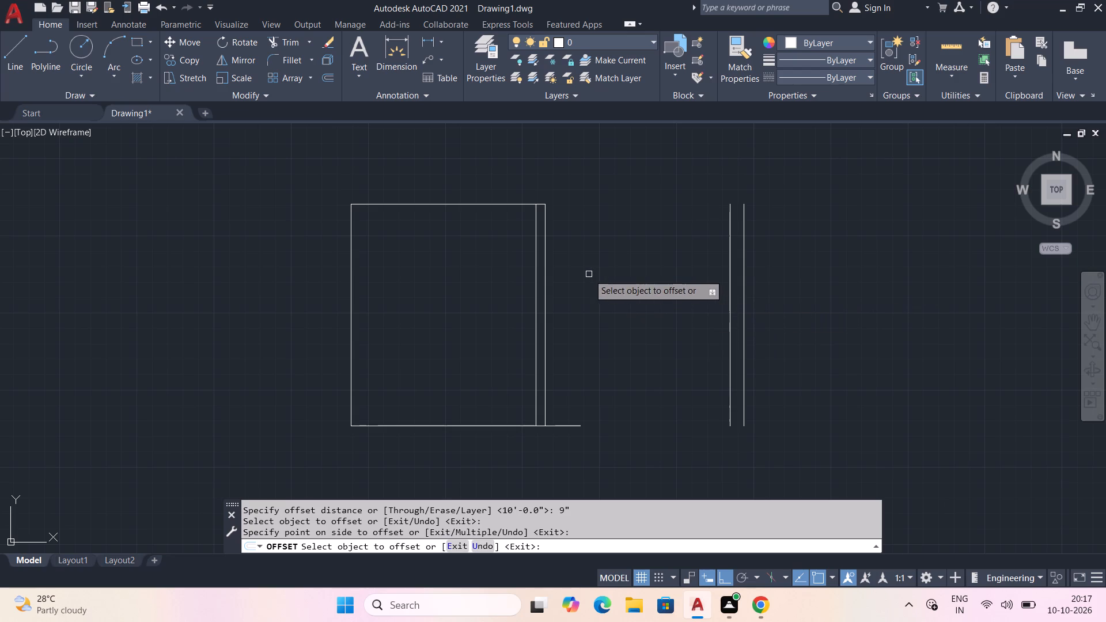
{"action": "key", "text": "Escape"}
Extend the top line rightward across both new vertical lines to the outermost one.
{"action": "type", "text": "ex"}
{"action": "key", "text": "space"}
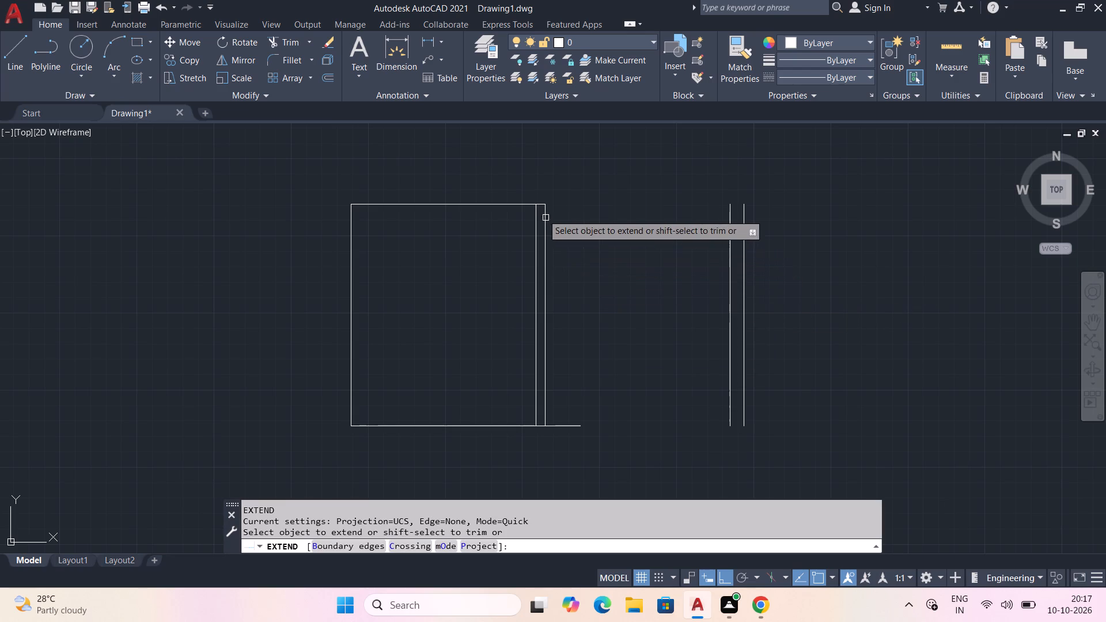
{"action": "left_click", "coordinate": [525, 203]}
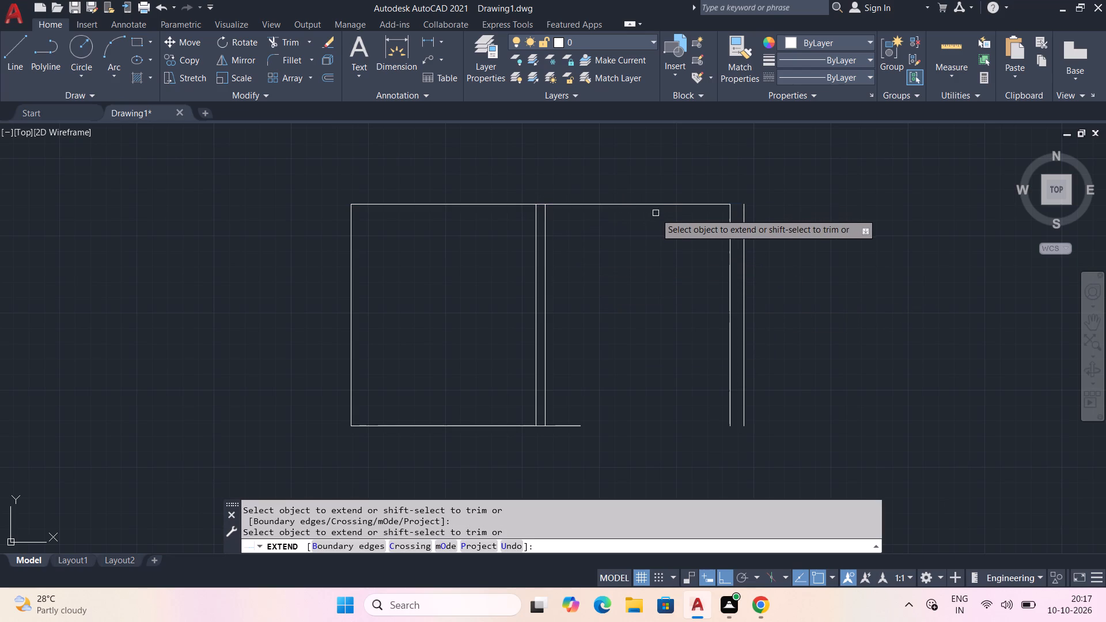
{"action": "left_click", "coordinate": [669, 203]}
{"action": "key", "text": "Escape"}
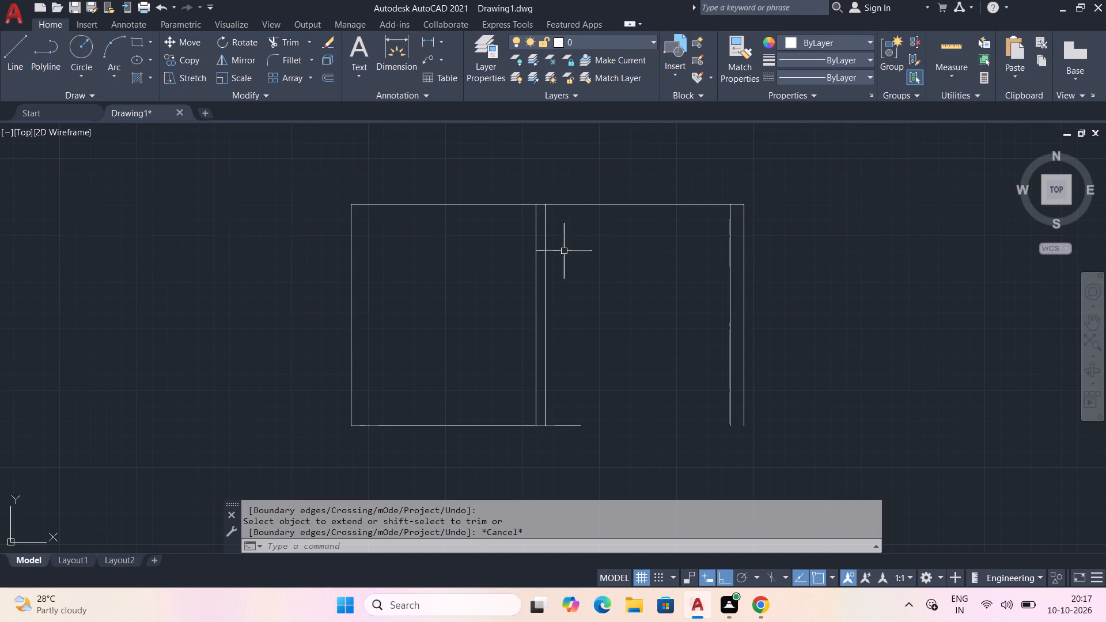
Offset the long top line 8' downward across both rooms.
{"action": "key", "text": "o"}
{"action": "key", "text": "f"}
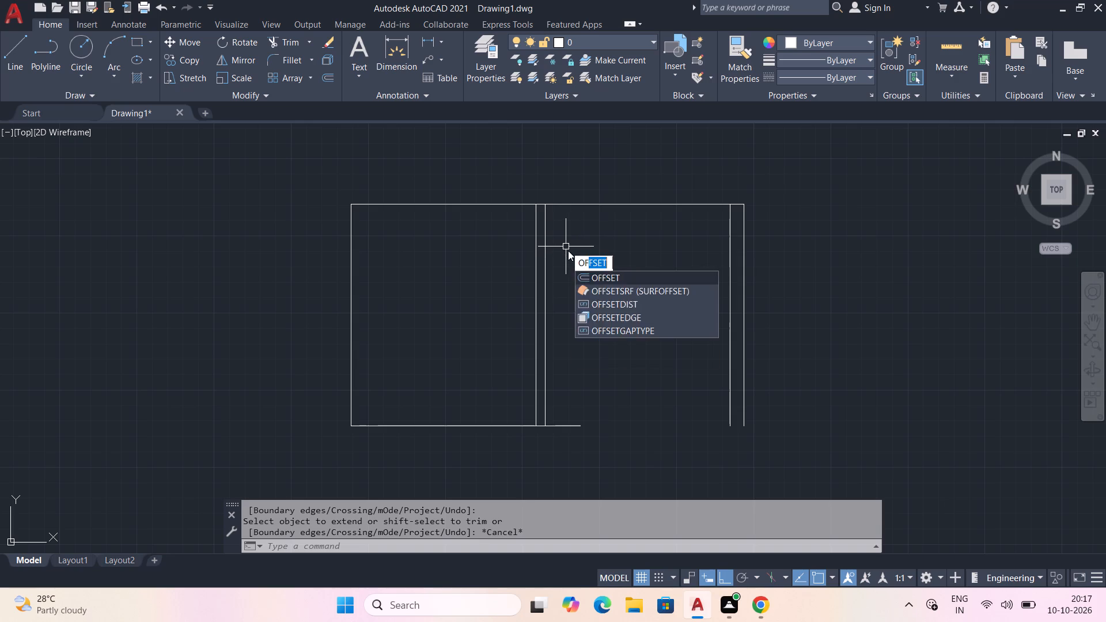
{"action": "key", "text": "space"}
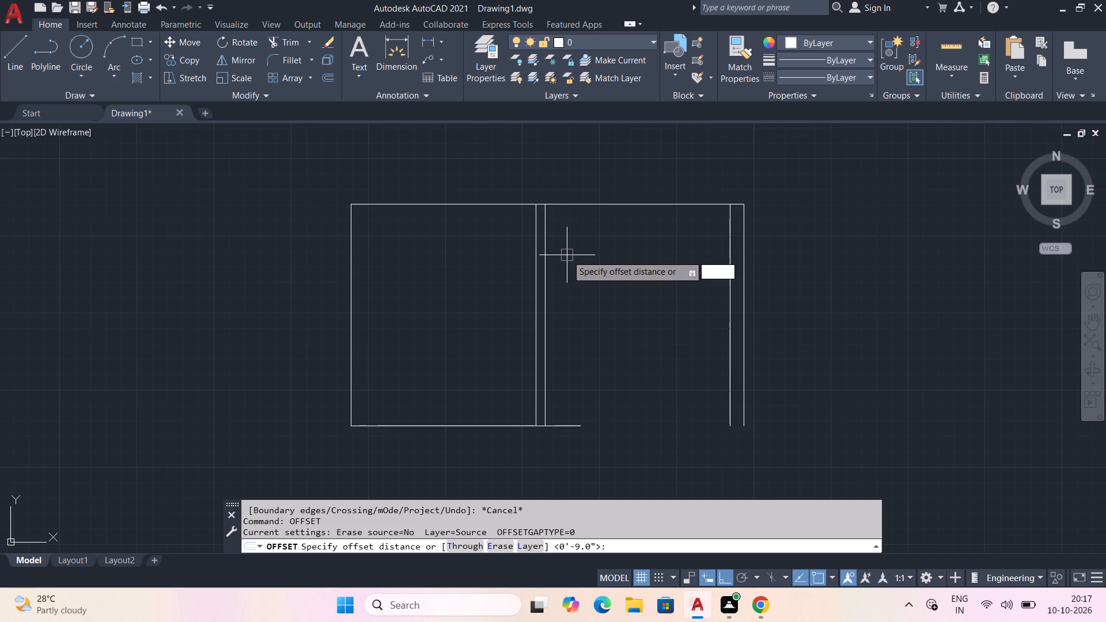
{"action": "key", "text": "8"}
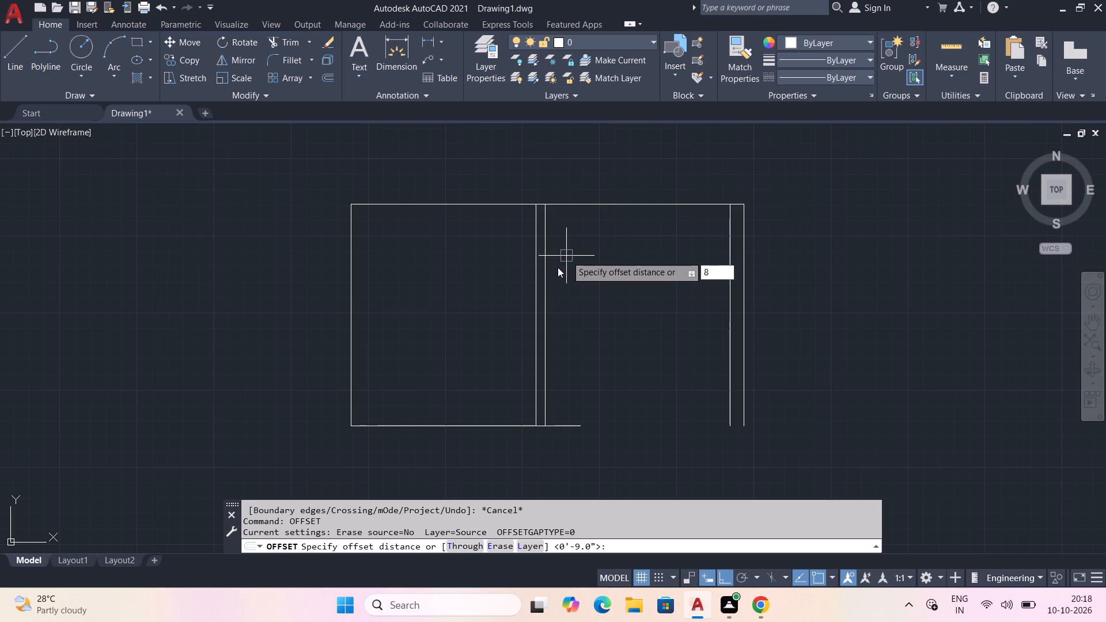
{"action": "key", "text": "apostrophe"}
{"action": "key", "text": "space"}
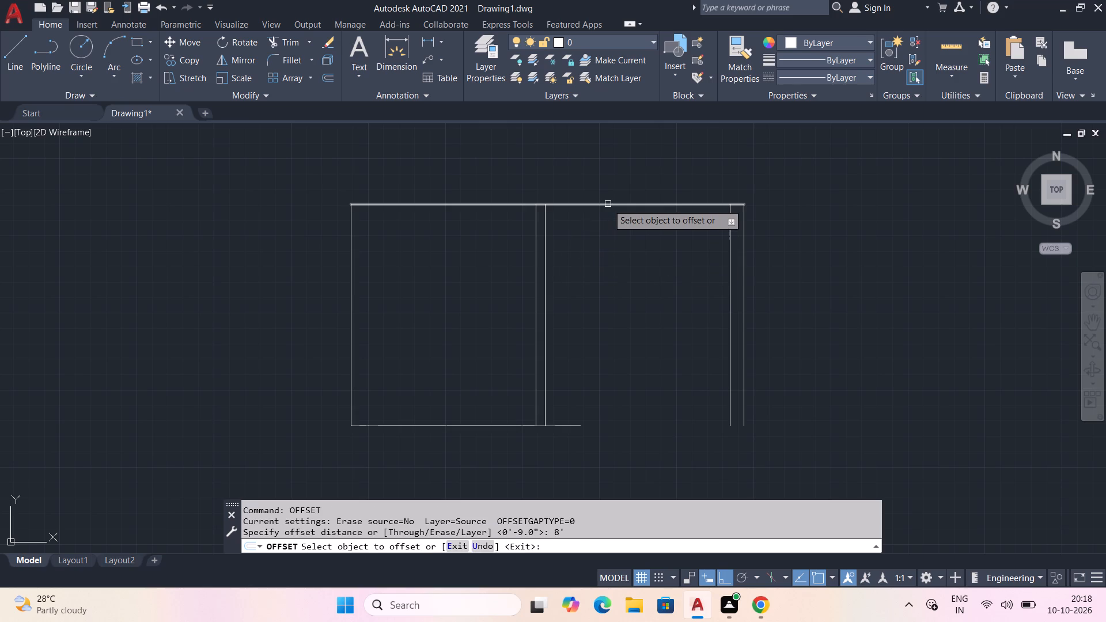
{"action": "left_click", "coordinate": [608, 204]}
{"action": "left_click", "coordinate": [611, 327]}
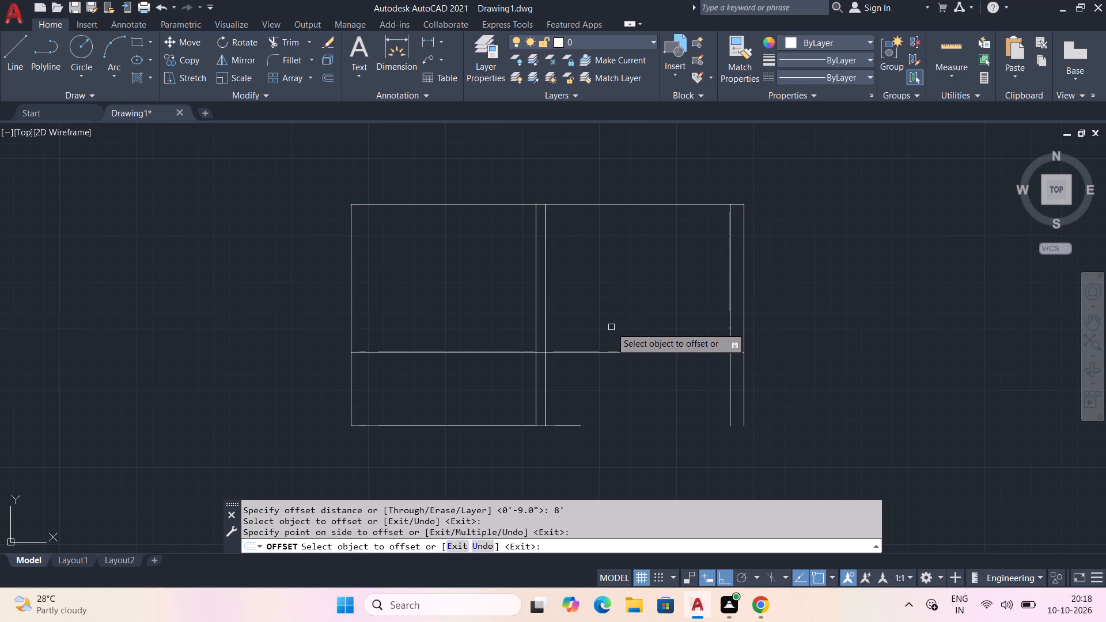
{"action": "key", "text": "space"}
Offset the new horizontal line 6" downward for the wall thickness.
{"action": "key", "text": "space"}
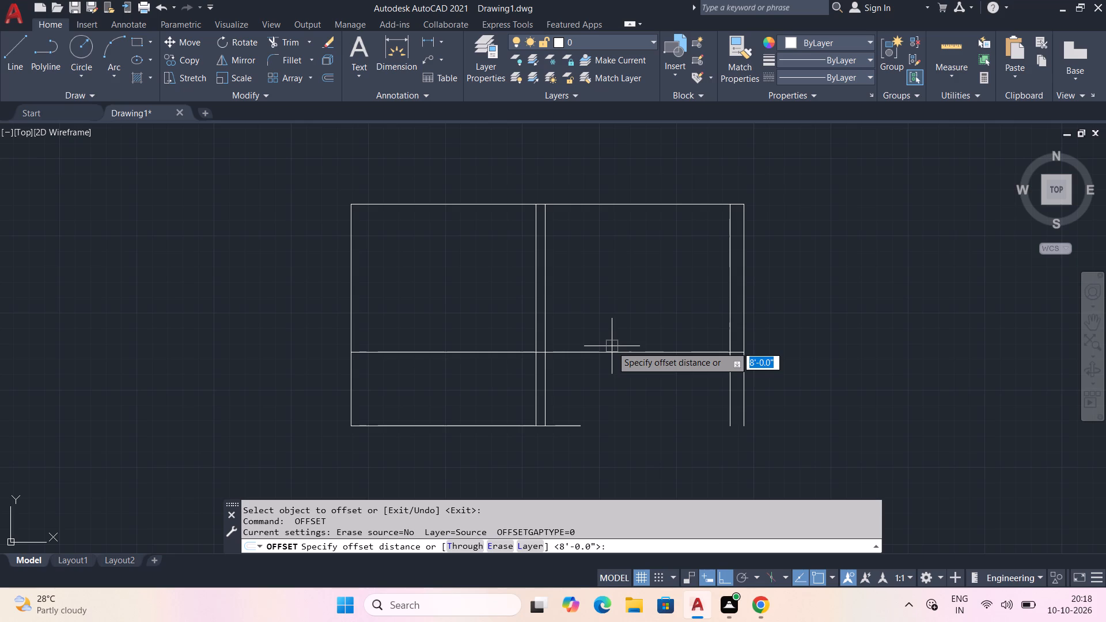
{"action": "key", "text": "6"}
{"action": "key", "text": "shift+quotedbl"}
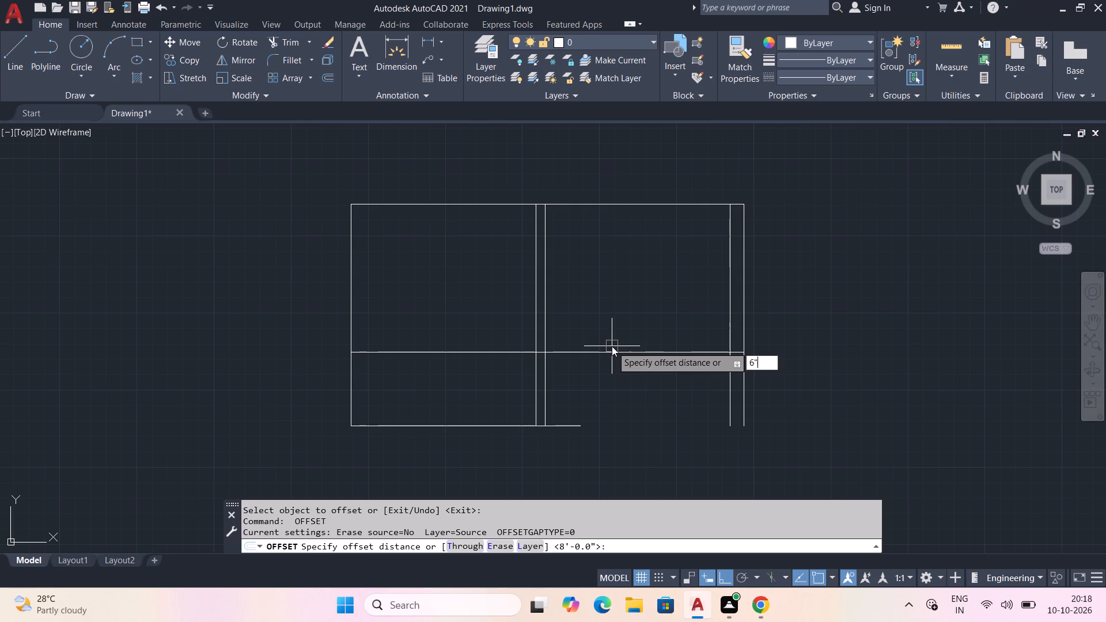
{"action": "key", "text": "space"}
{"action": "left_click", "coordinate": [618, 351]}
{"action": "left_click", "coordinate": [626, 380]}
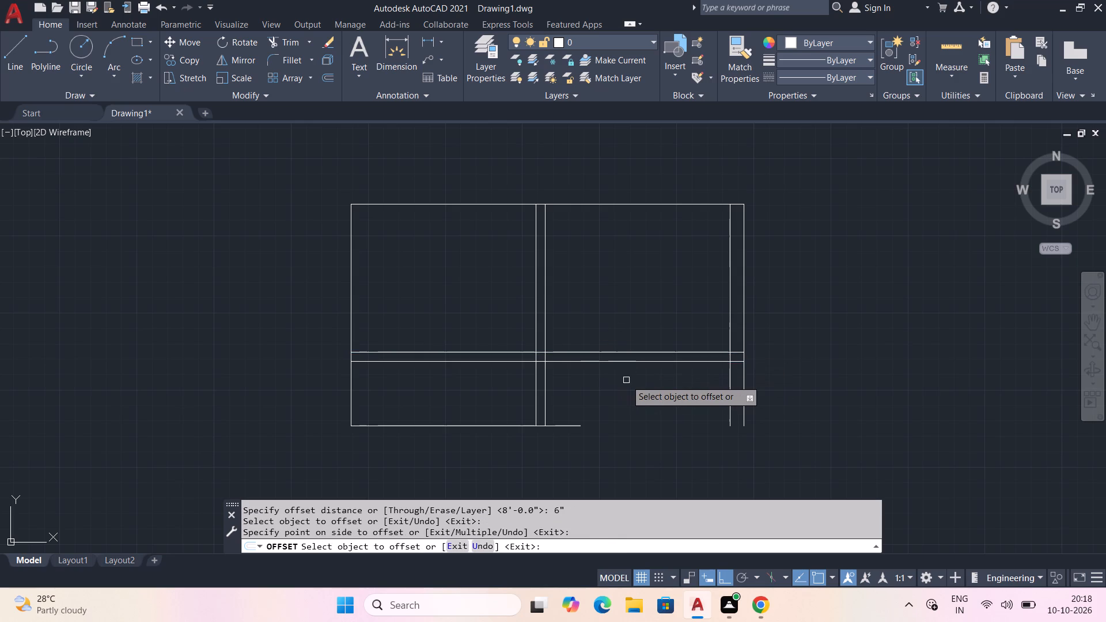
{"action": "key", "text": "Escape"}
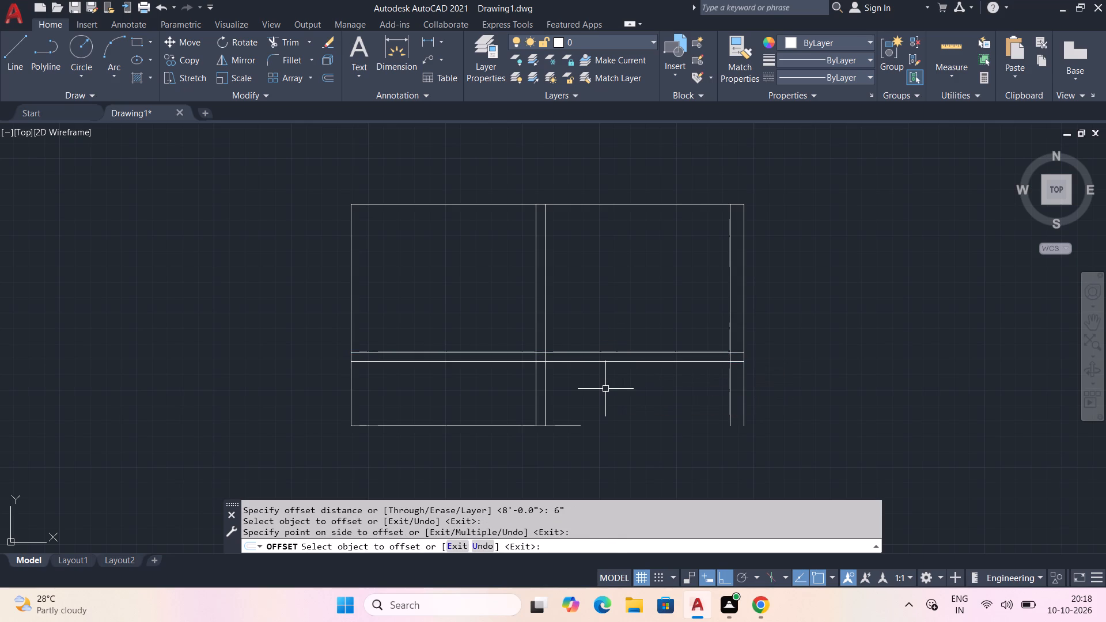
Trim the two horizontal wall lines out of the left room and clear the crossing pieces where they meet the middle wall.
{"action": "type", "text": "tr"}
{"action": "key", "text": "space"}
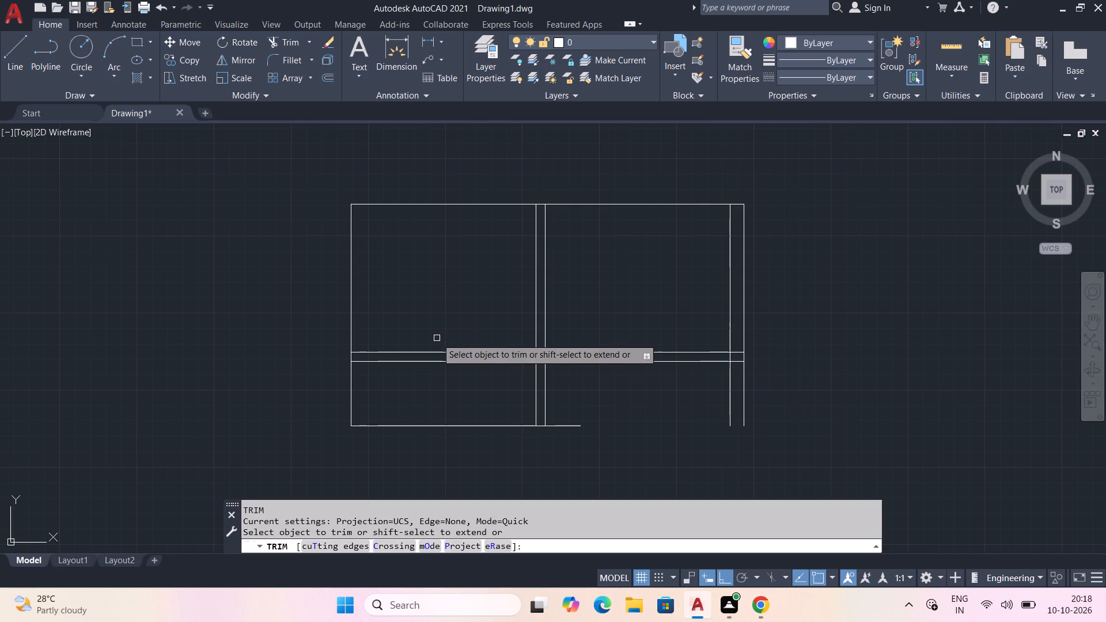
{"action": "left_click_drag", "start_coordinate": [437, 338], "coordinate": [437, 377]}
{"action": "scroll", "coordinate": [528, 352], "scroll_direction": "up", "scroll_amount": 2}
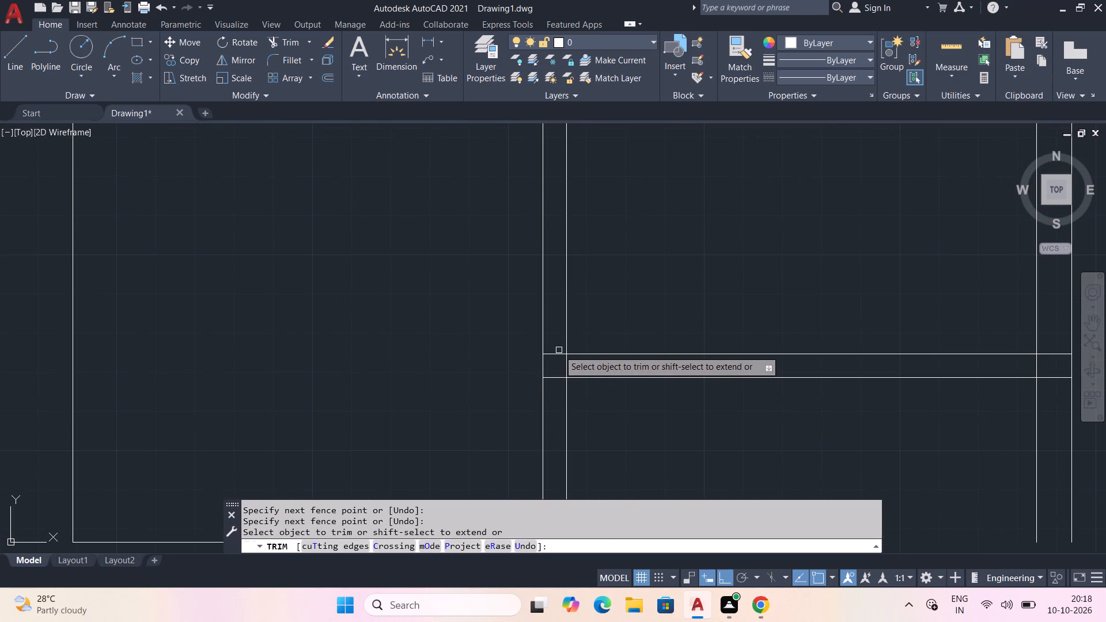
{"action": "left_click_drag", "start_coordinate": [559, 350], "coordinate": [560, 368]}
{"action": "left_click", "coordinate": [558, 378]}
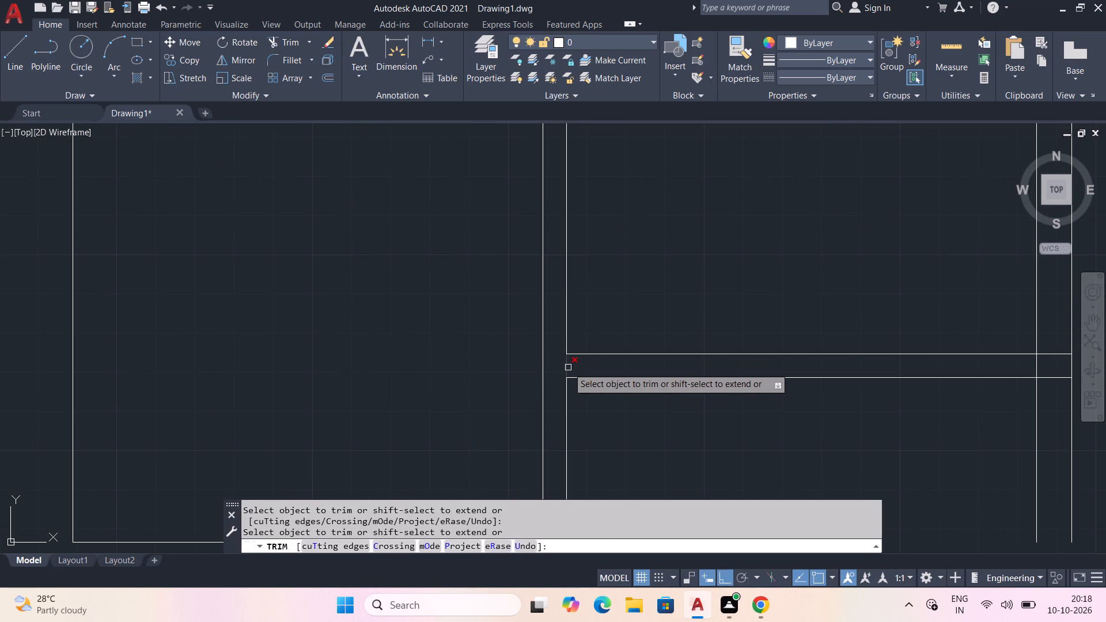
{"action": "left_click", "coordinate": [568, 367]}
Trim the bottom line's overhang beyond the right face of the middle wall.
{"action": "scroll", "coordinate": [931, 405], "scroll_direction": "down", "scroll_amount": 2}
{"action": "middle_click_drag", "start_coordinate": [910, 445], "coordinate": [880, 398]}
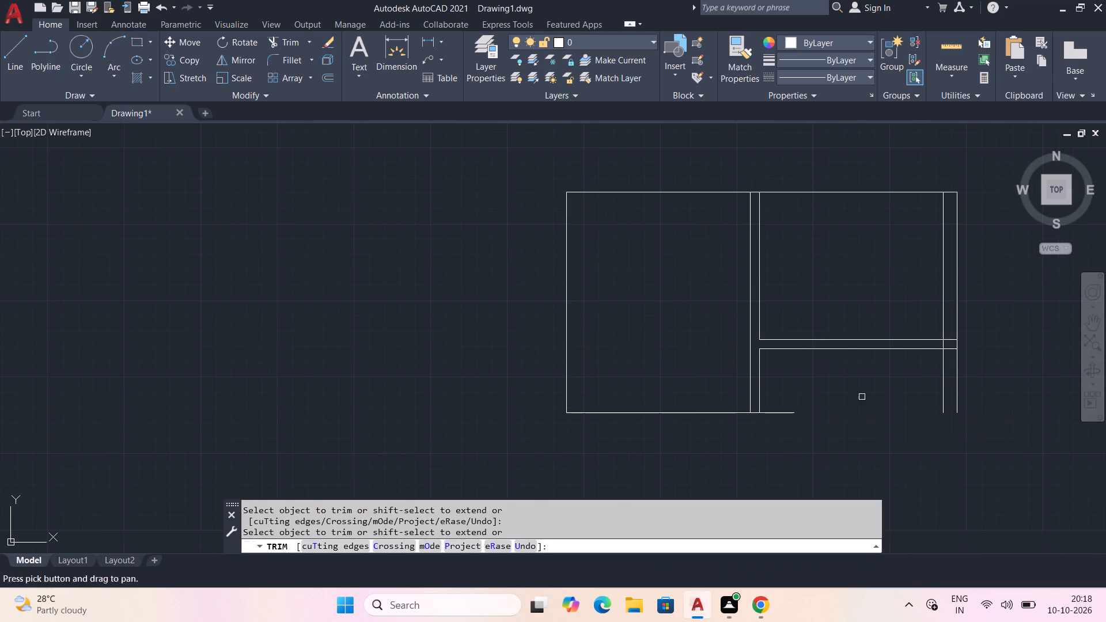
{"action": "left_click", "coordinate": [778, 414]}
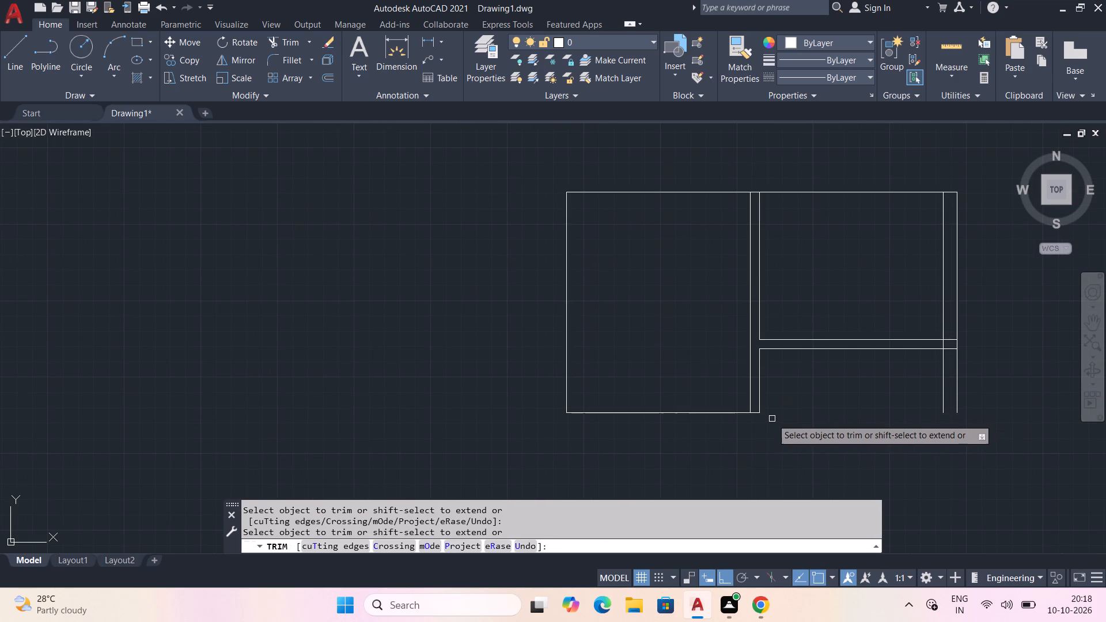
{"action": "scroll", "coordinate": [768, 420], "scroll_direction": "up", "scroll_amount": 1}
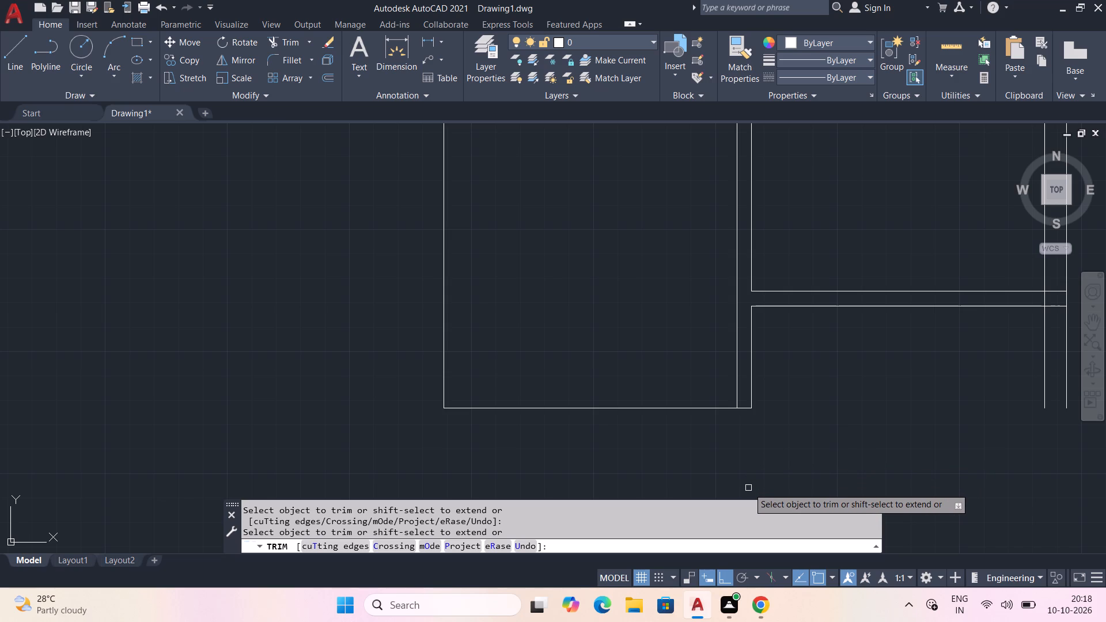
{"action": "middle_click_drag", "start_coordinate": [726, 487], "coordinate": [726, 442]}
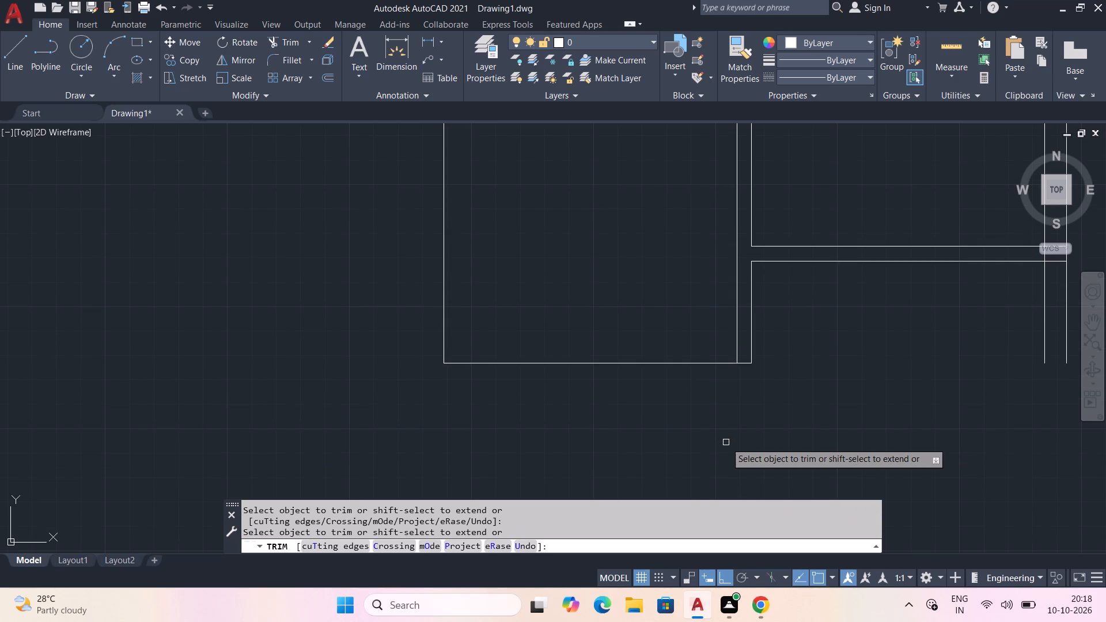
{"action": "key", "text": "Escape"}
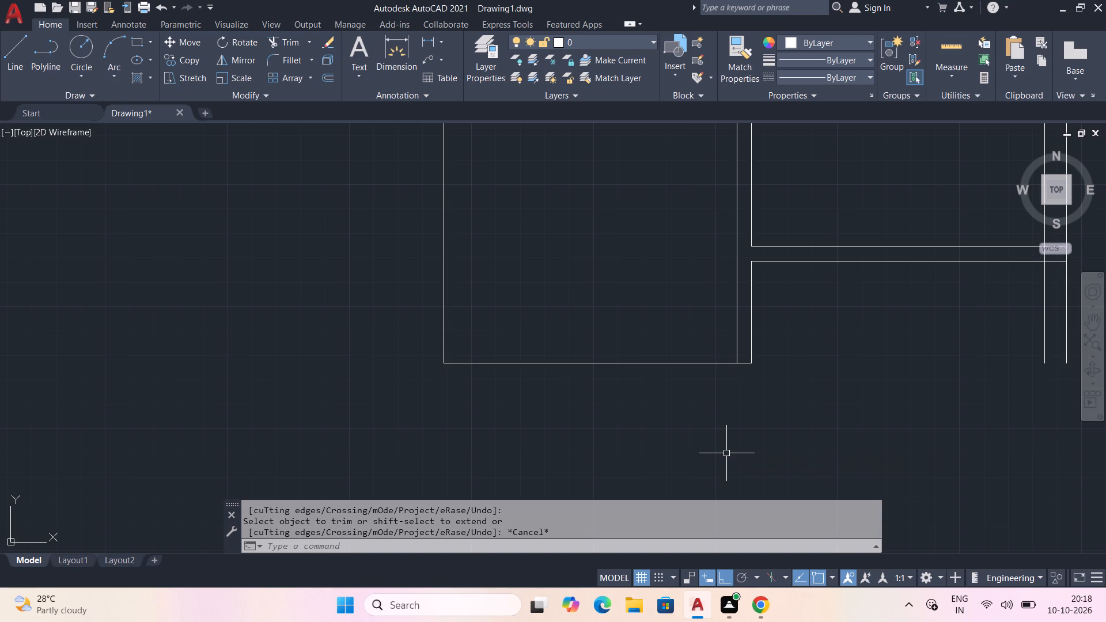
Draw a line straight down from the left room's bottom-left corner with a 6" segment followed by a 10' segment.
{"action": "middle_click_drag", "start_coordinate": [726, 453], "coordinate": [719, 405]}
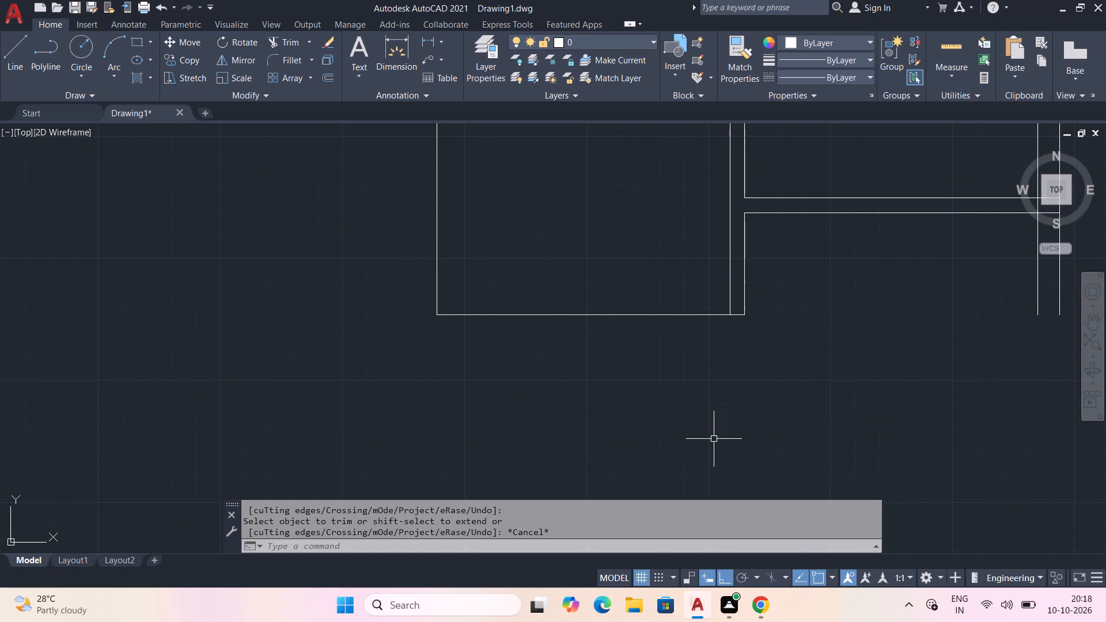
{"action": "type", "text": "l"}
{"action": "key", "text": "space"}
{"action": "left_click", "coordinate": [438, 312]}
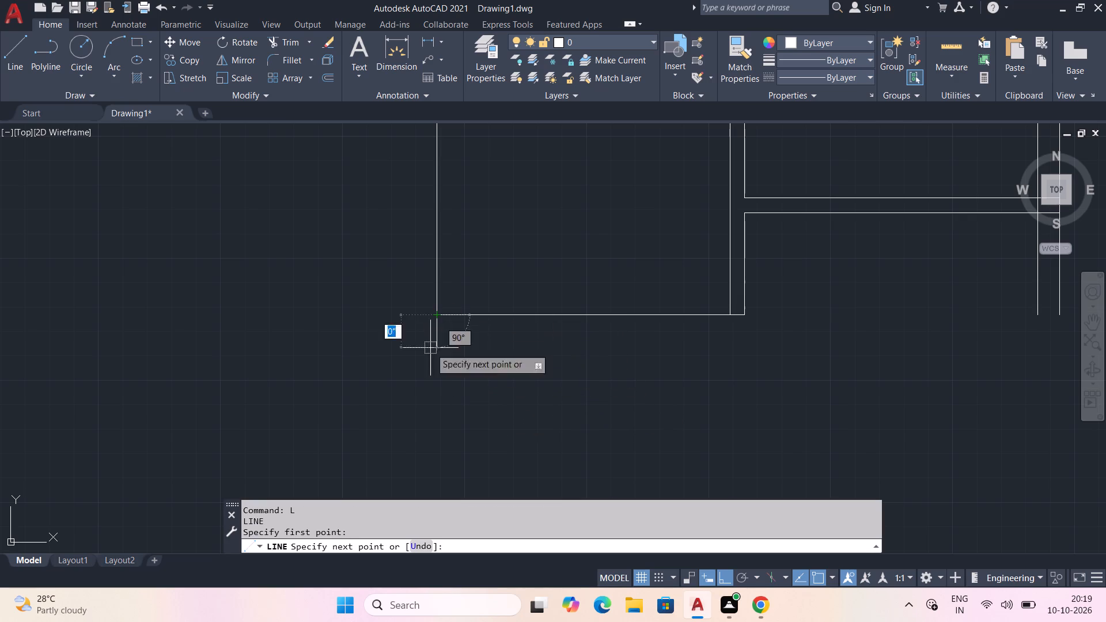
{"action": "middle_click_drag", "start_coordinate": [434, 443], "coordinate": [442, 299]}
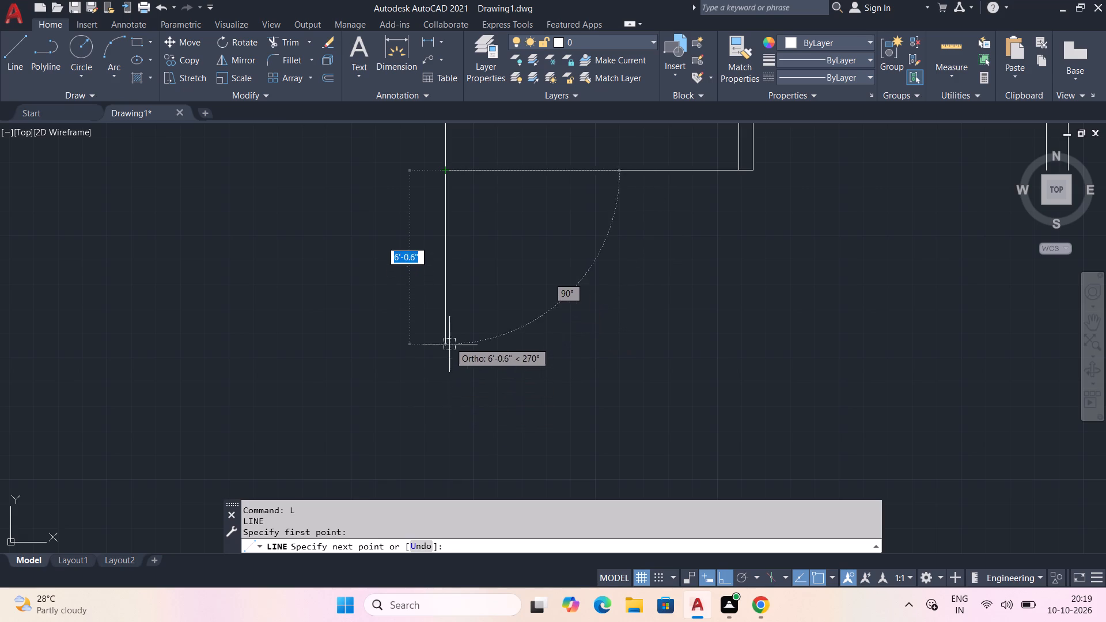
{"action": "key", "text": "6"}
{"action": "key", "text": "shift+quotedbl"}
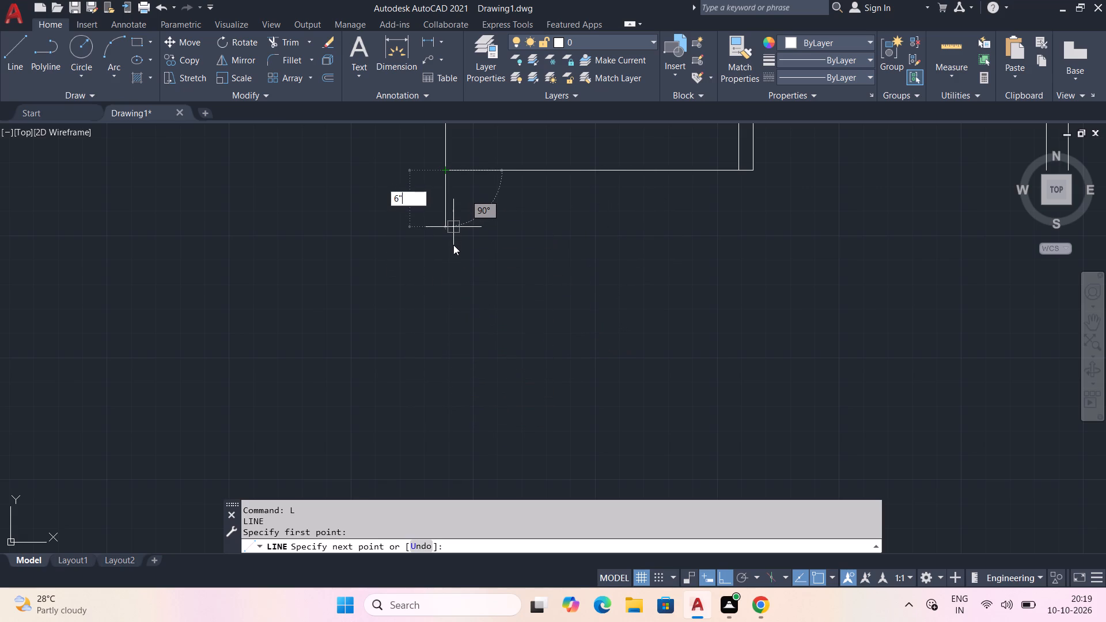
{"action": "key", "text": "space"}
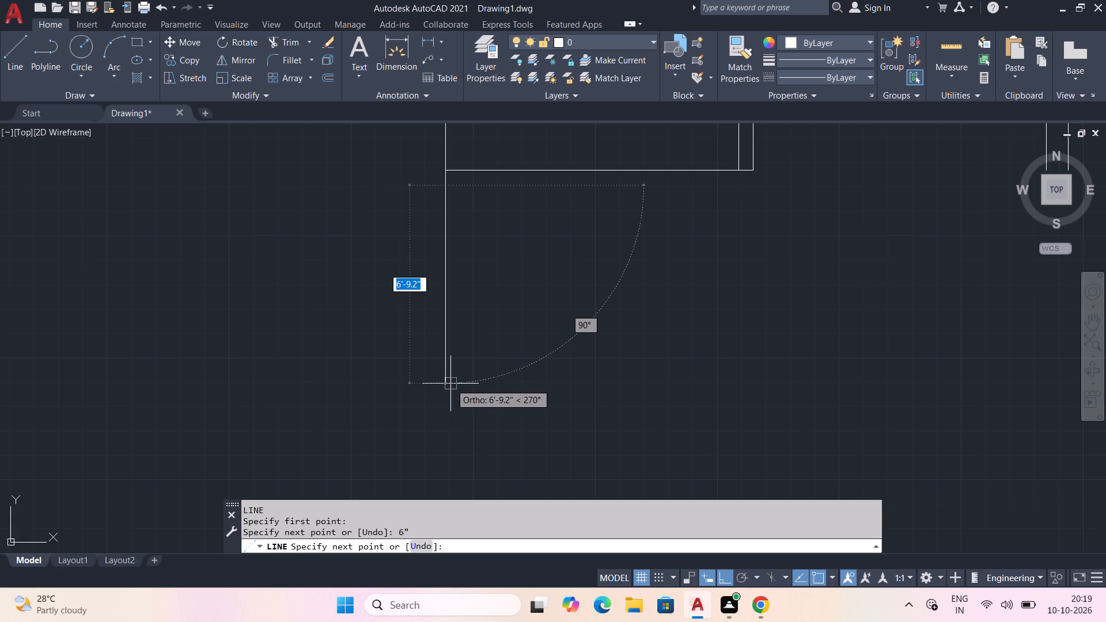
{"action": "key", "text": "1"}
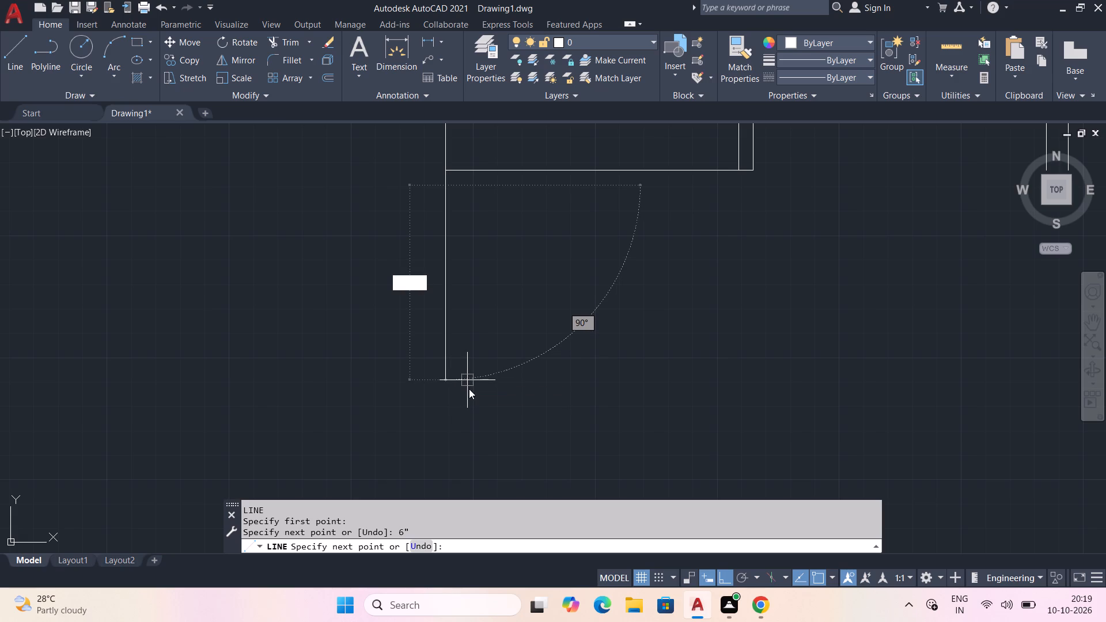
{"action": "key", "text": "0"}
{"action": "key", "text": "apostrophe"}
{"action": "key", "text": "space"}
Continue the line straight down with another 6" segment and another 10' segment.
{"action": "middle_click_drag", "start_coordinate": [481, 465], "coordinate": [482, 461]}
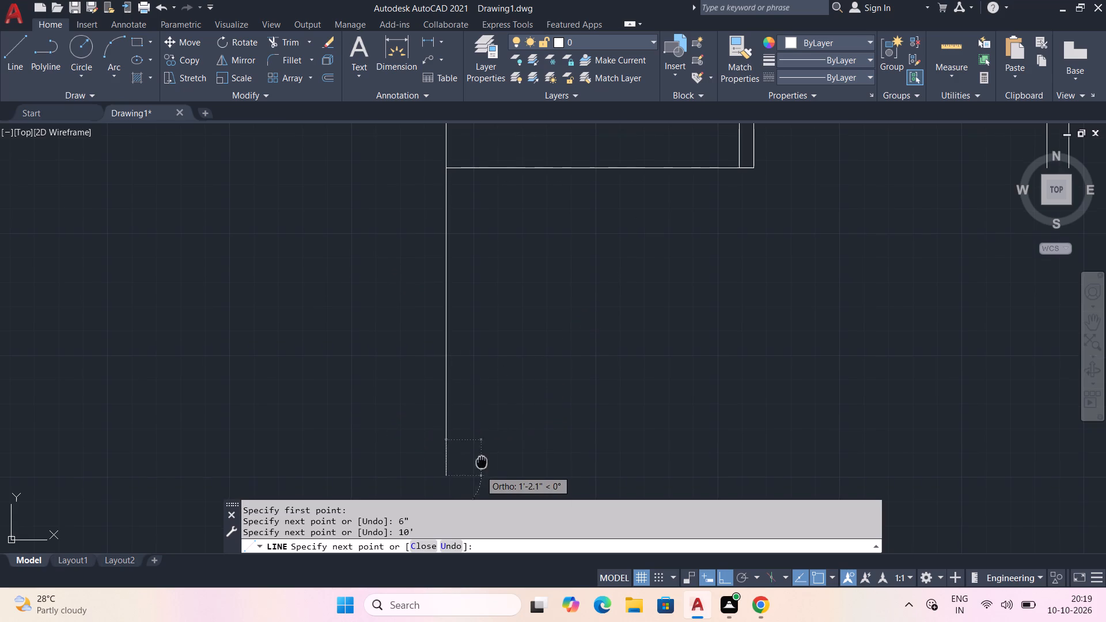
{"action": "middle_click_drag", "start_coordinate": [482, 461], "coordinate": [484, 313]}
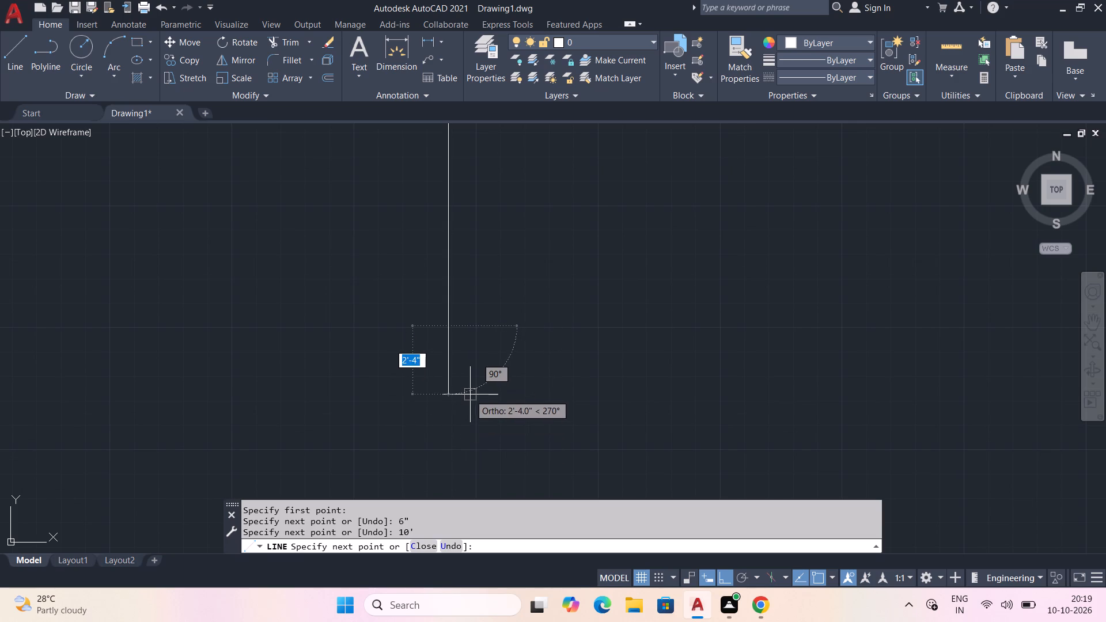
{"action": "key", "text": "6"}
{"action": "key", "text": "shift+quotedbl"}
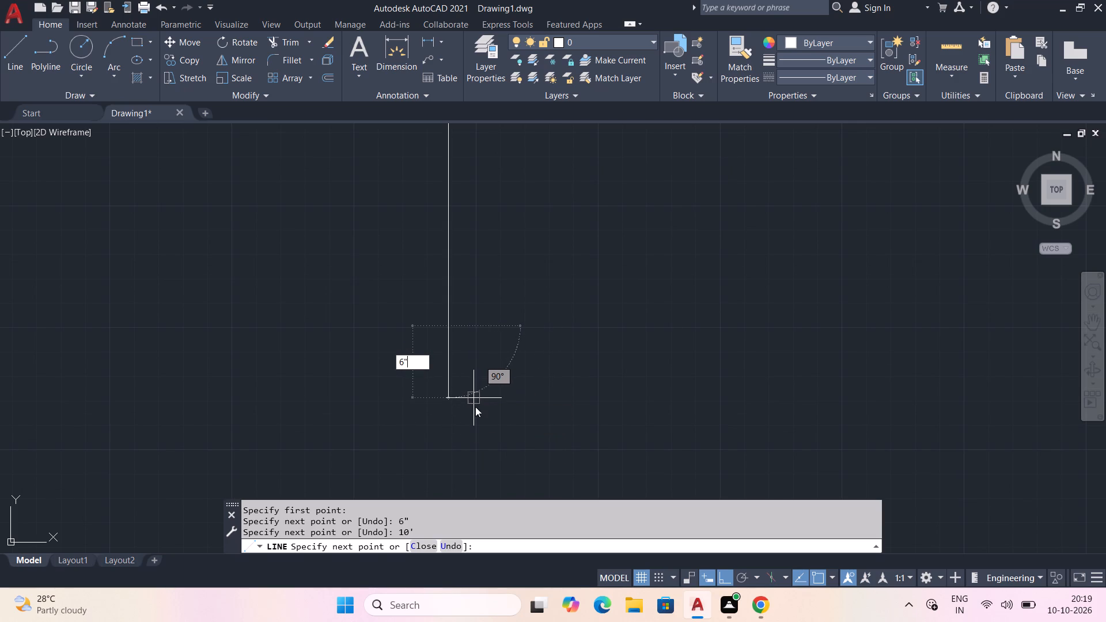
{"action": "key", "text": "space"}
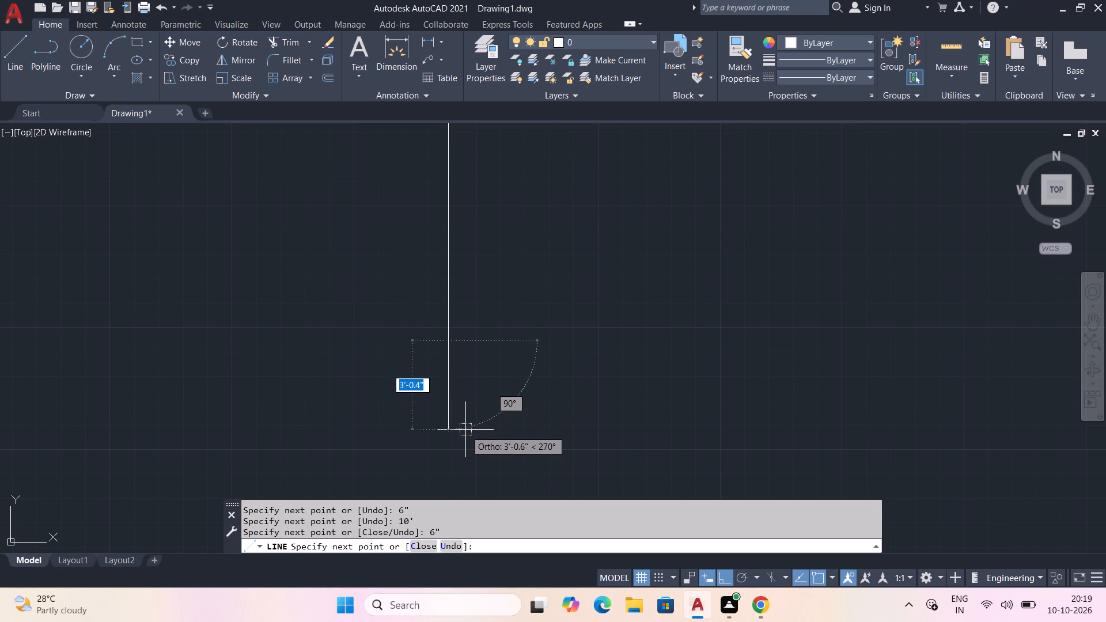
{"action": "middle_click_drag", "start_coordinate": [465, 430], "coordinate": [430, 225]}
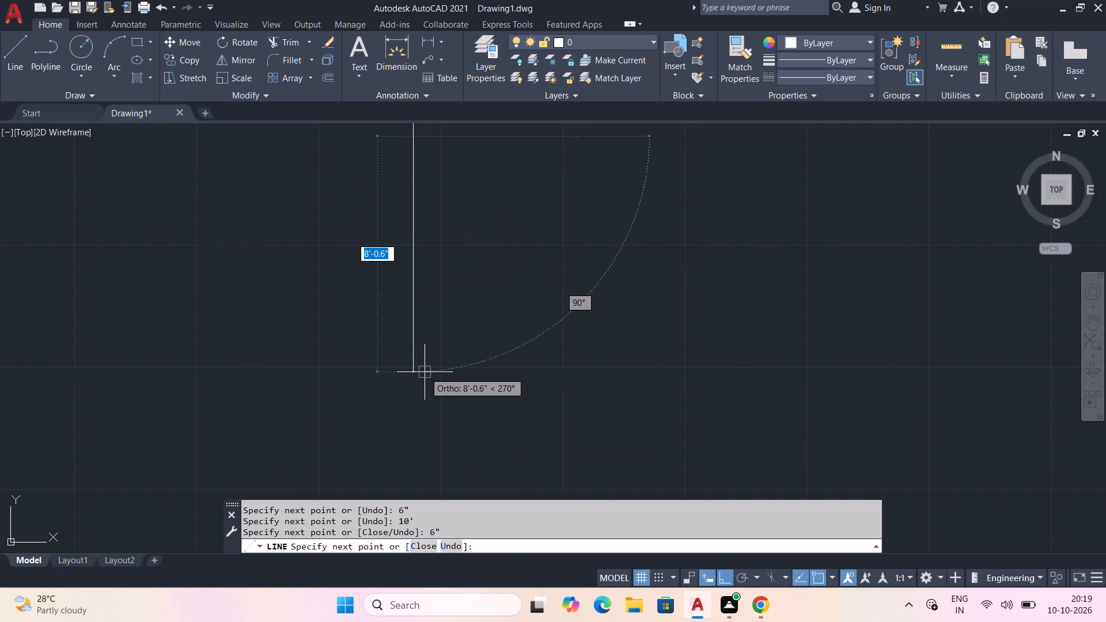
{"action": "key", "text": "1"}
{"action": "key", "text": "0"}
{"action": "key", "text": "apostrophe"}
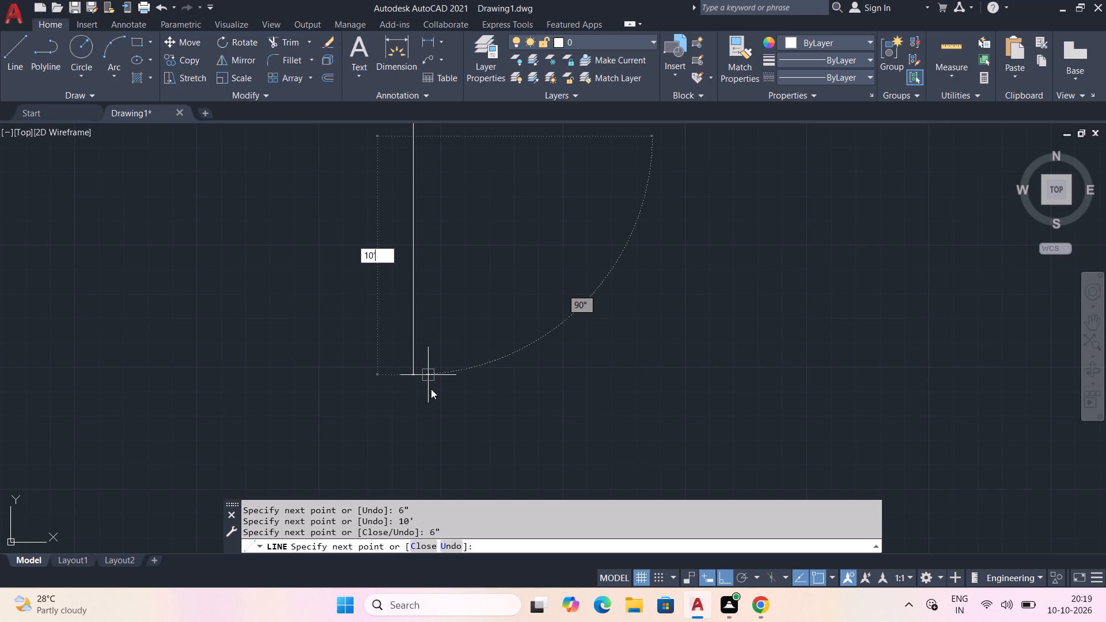
{"action": "key", "text": "space"}
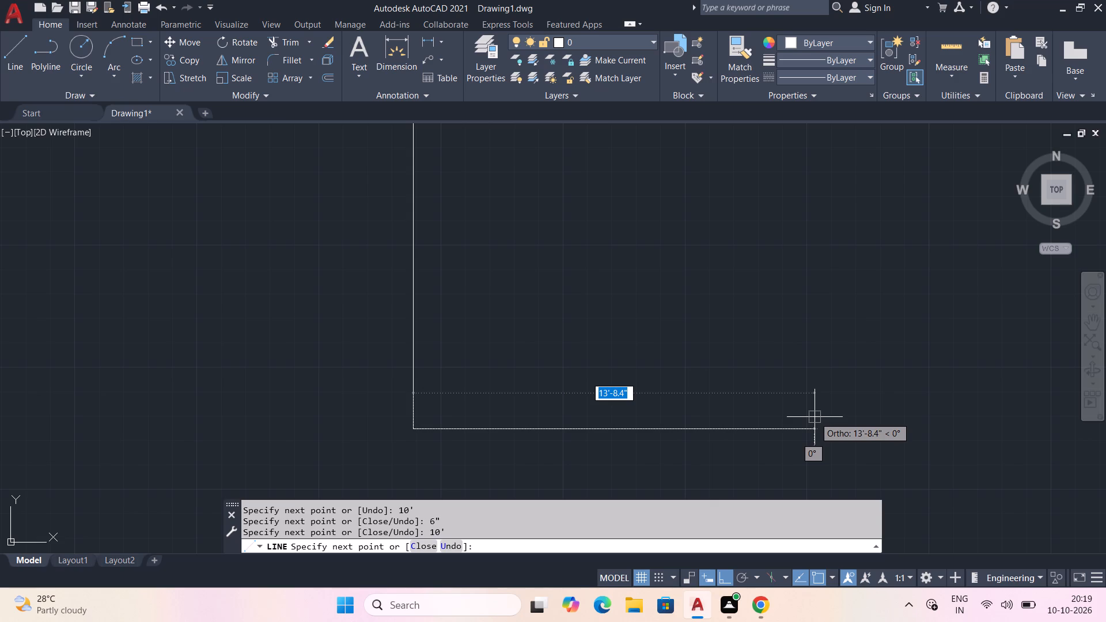
Continue the line 10' horizontally to the right from its lower end.
{"action": "key", "text": "1"}
{"action": "key", "text": "0"}
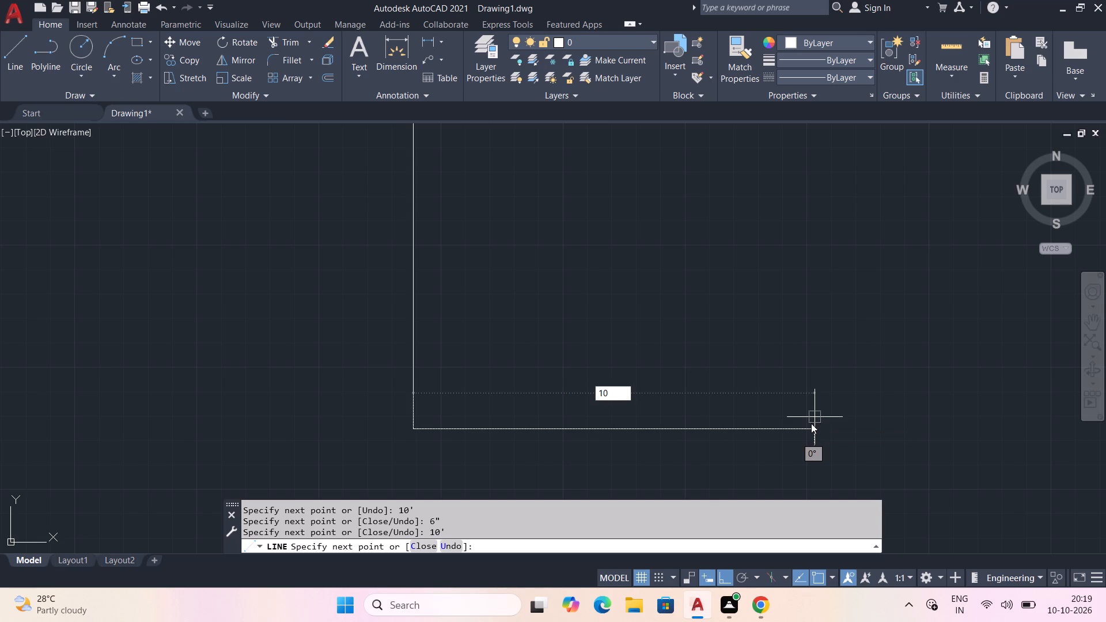
{"action": "key", "text": "apostrophe"}
{"action": "key", "text": "space"}
Continue the line 10' straight up to form the right side of the lowest room.
{"action": "middle_click_drag", "start_coordinate": [775, 270], "coordinate": [717, 503]}
{"action": "scroll", "coordinate": [666, 293], "scroll_direction": "down", "scroll_amount": 2}
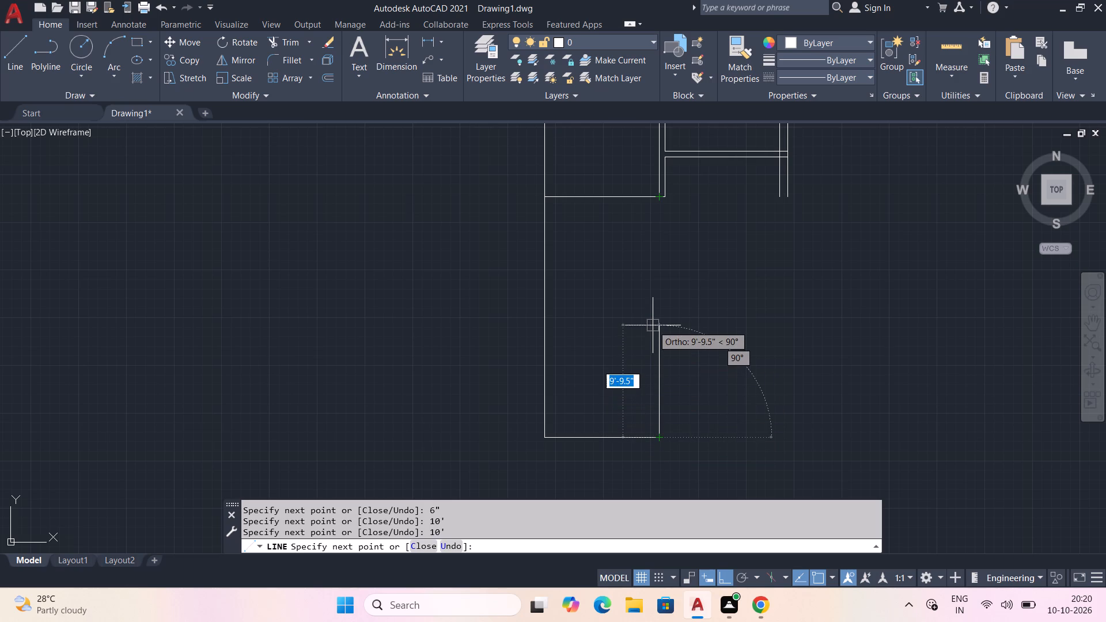
{"action": "key", "text": "1"}
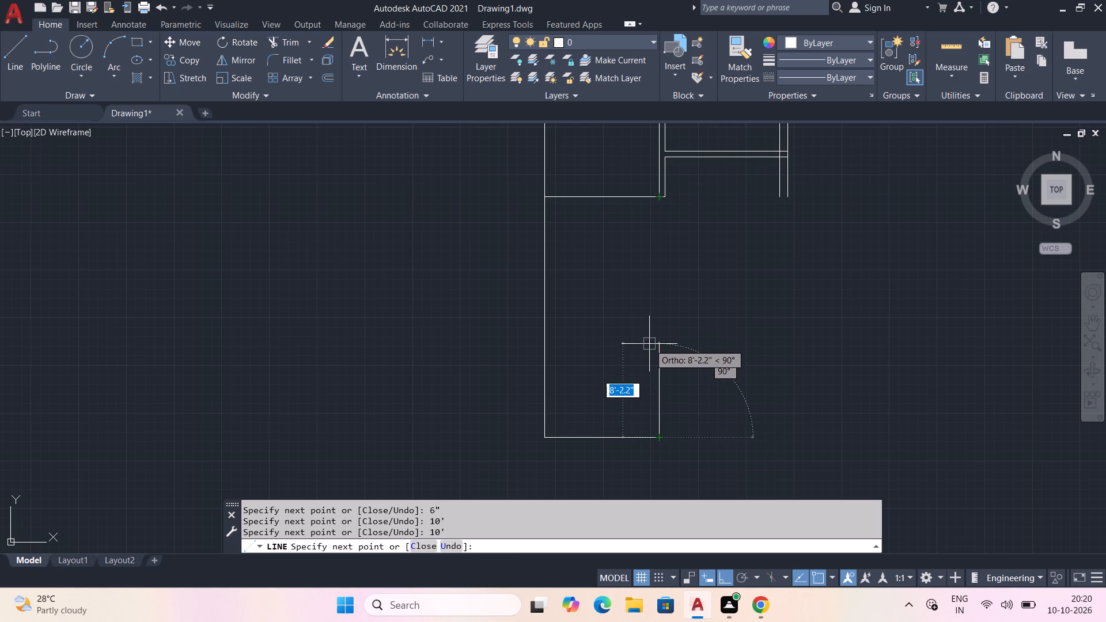
{"action": "type", "text": "0'"}
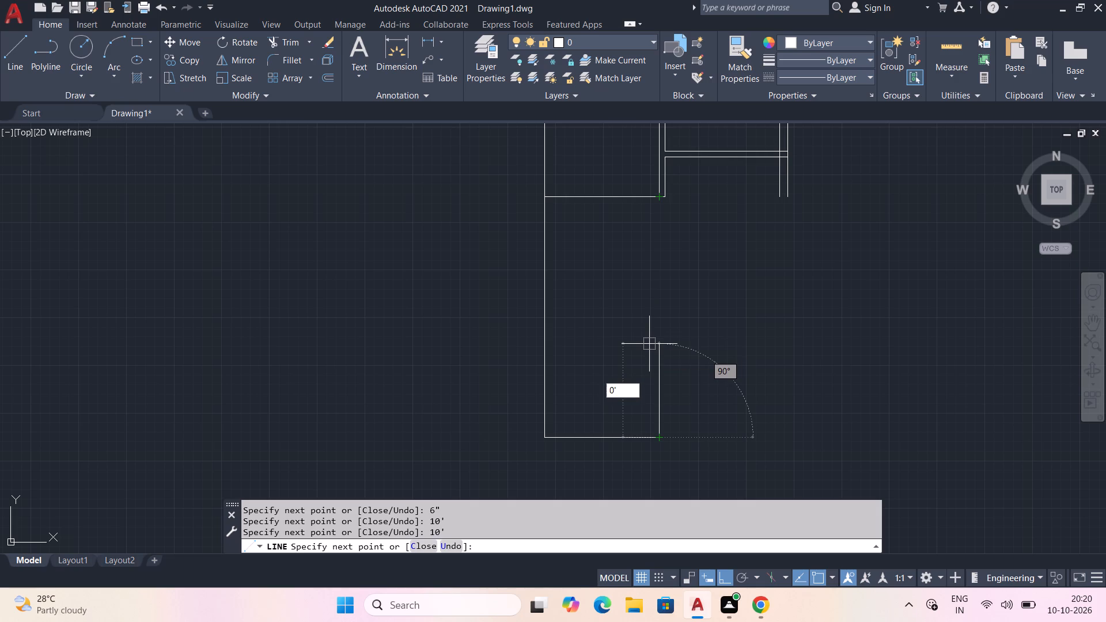
{"action": "key", "text": "BackSpace"}
{"action": "key", "text": "BackSpace"}
{"action": "key", "text": "BackSpace"}
{"action": "key", "text": "1"}
{"action": "key", "text": "0"}
{"action": "key", "text": "apostrophe"}
{"action": "key", "text": "space"}
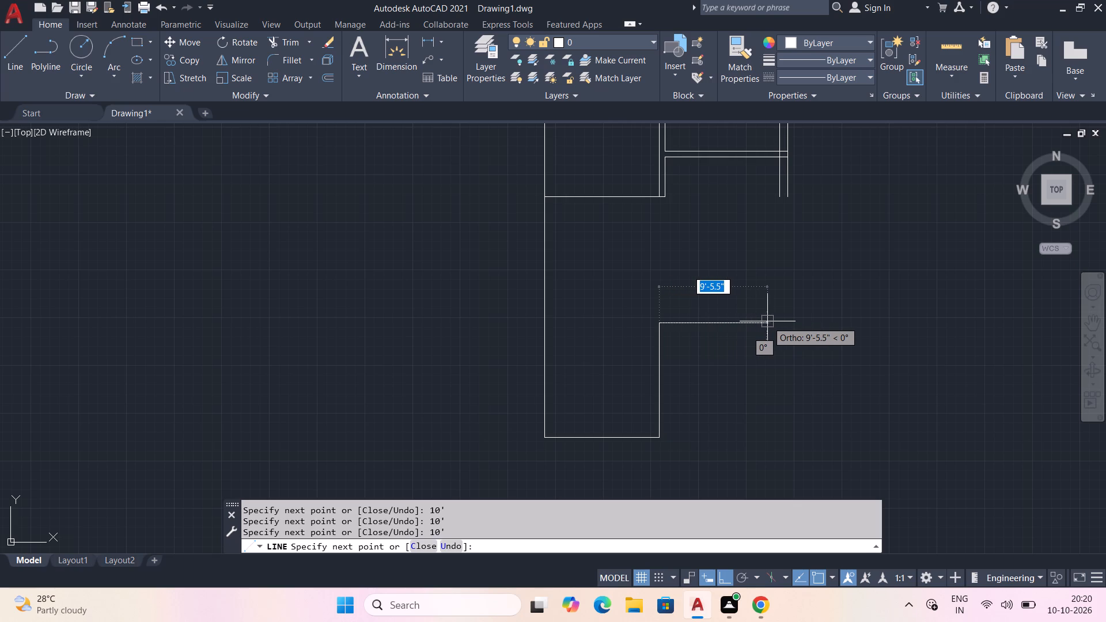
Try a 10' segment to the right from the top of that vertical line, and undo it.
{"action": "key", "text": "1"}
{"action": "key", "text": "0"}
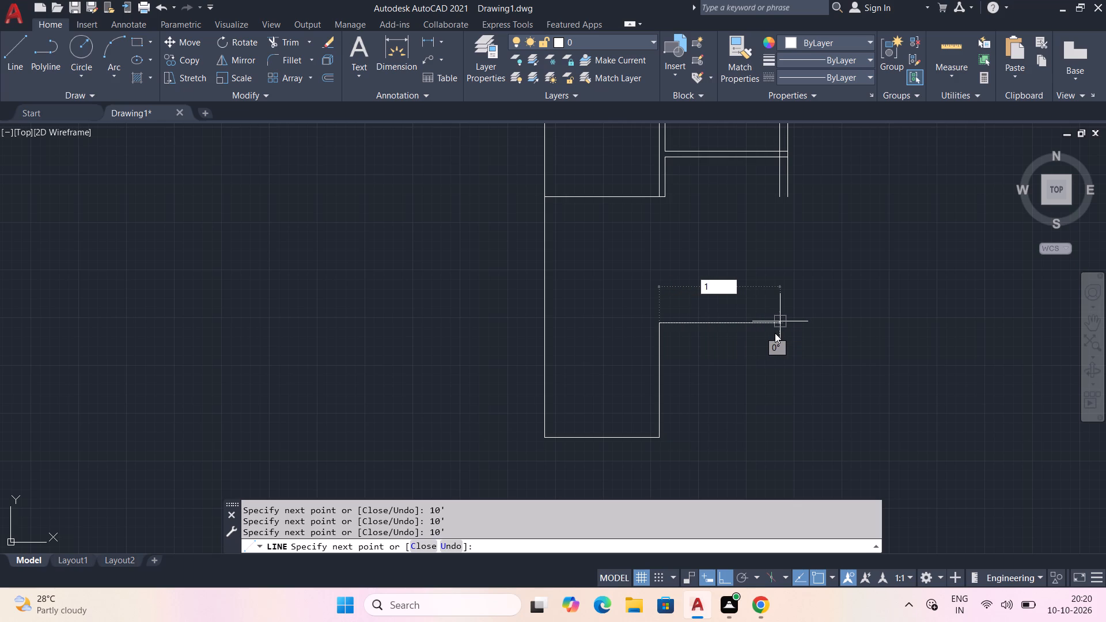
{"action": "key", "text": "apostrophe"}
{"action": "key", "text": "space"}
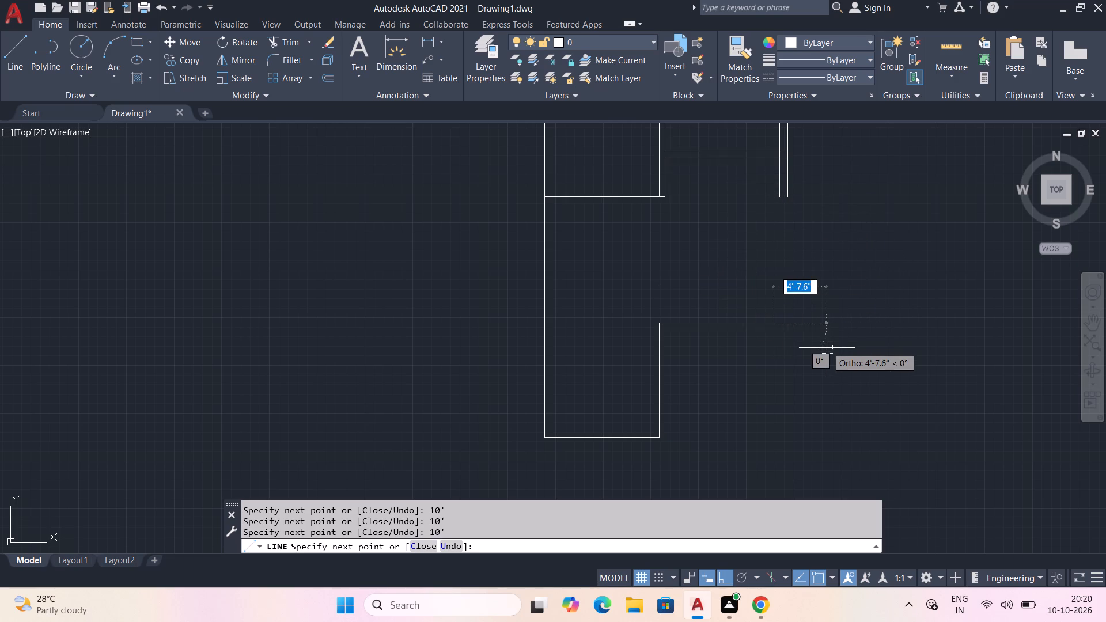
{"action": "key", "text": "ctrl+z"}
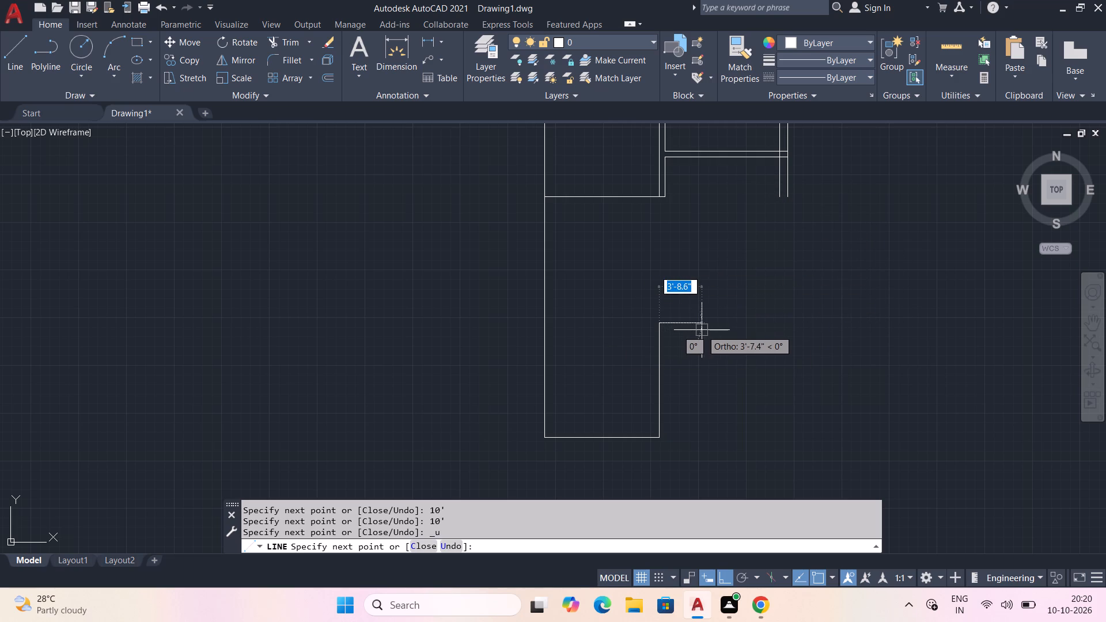
Continue the line to the right with a 6" segment followed by a 10' segment.
{"action": "key", "text": "6"}
{"action": "key", "text": "shift+quotedbl"}
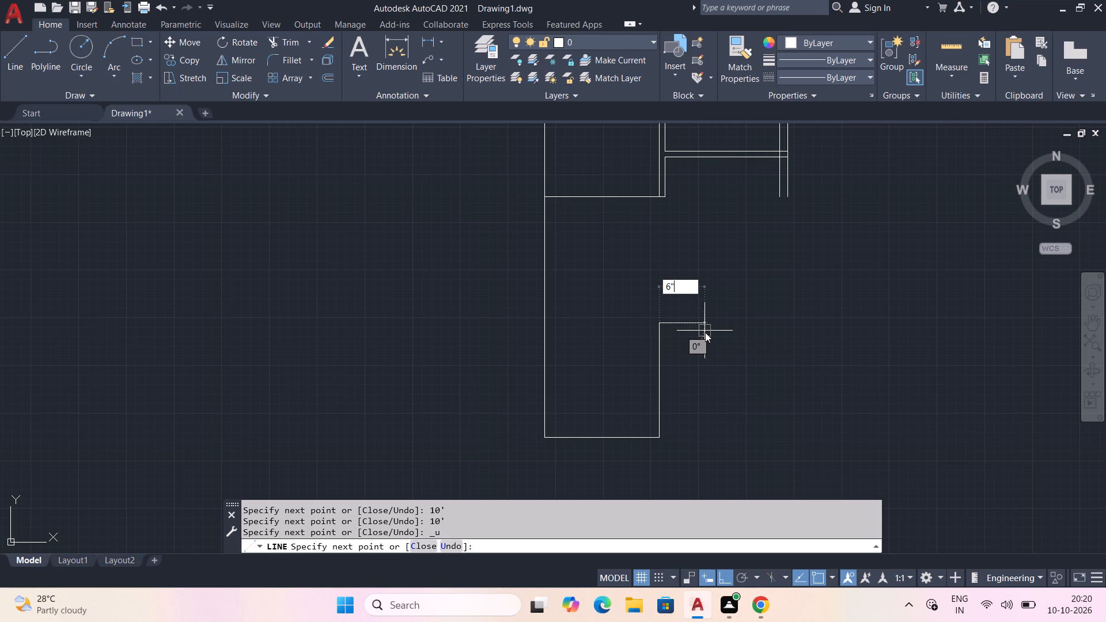
{"action": "key", "text": "space"}
{"action": "key", "text": "1"}
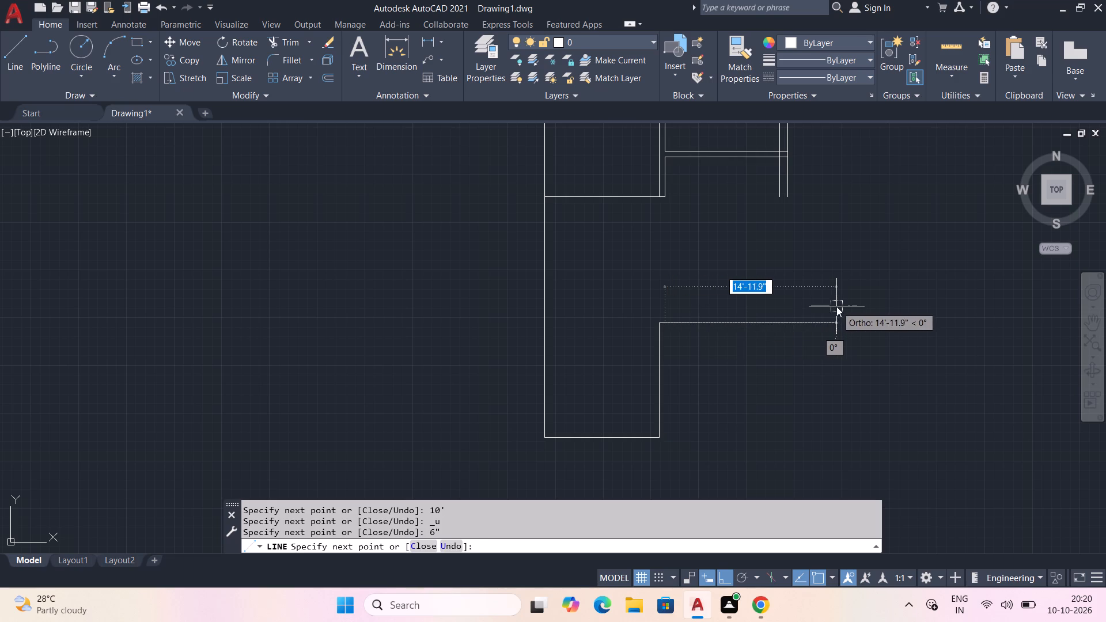
{"action": "key", "text": "0"}
{"action": "key", "text": "apostrophe"}
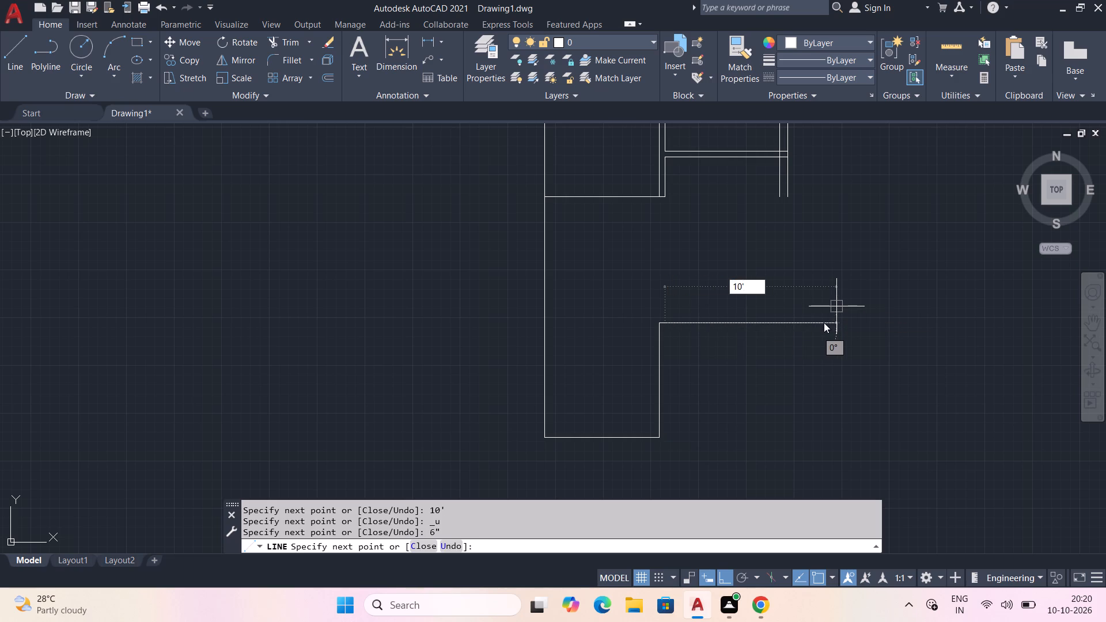
{"action": "key", "text": "space"}
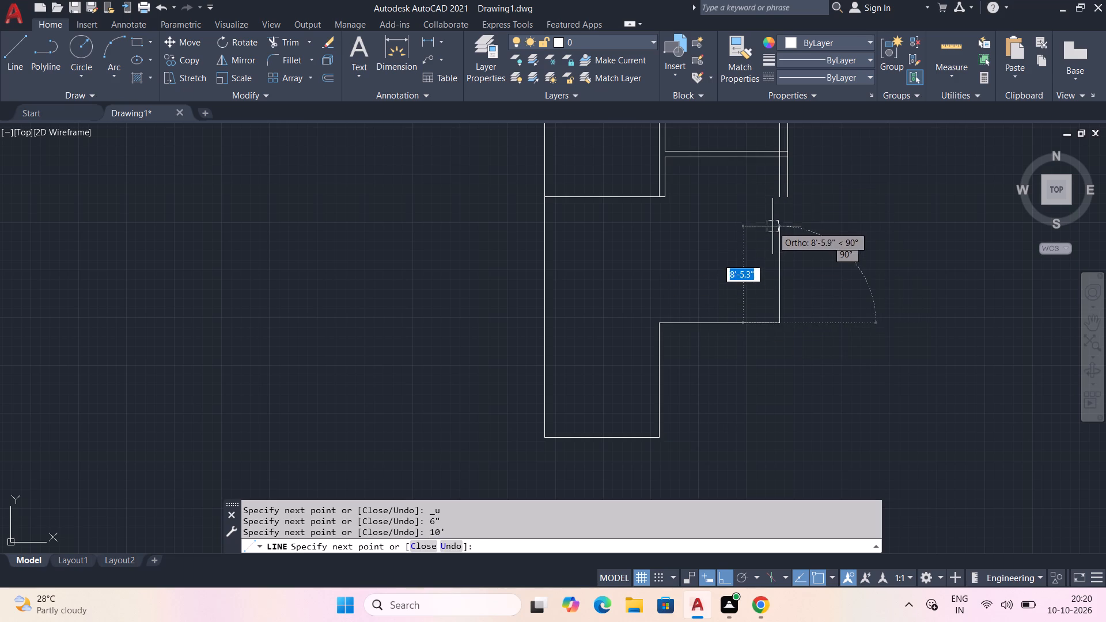
Continue the line straight up to the lower end of the far-right wall's inner line.
{"action": "scroll", "coordinate": [776, 208], "scroll_direction": "up", "scroll_amount": 1}
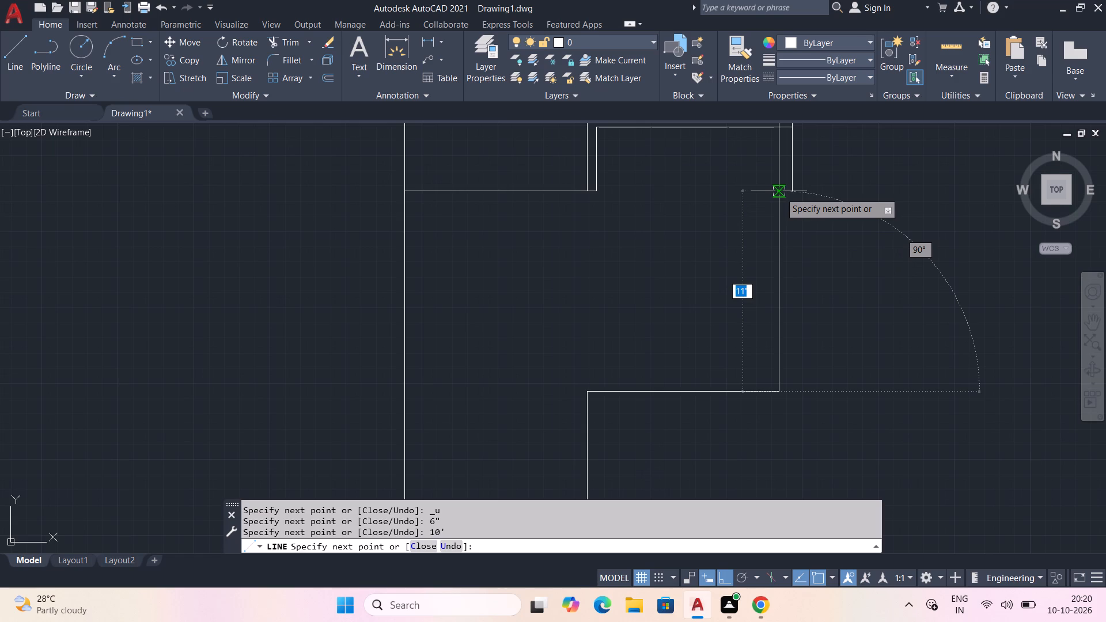
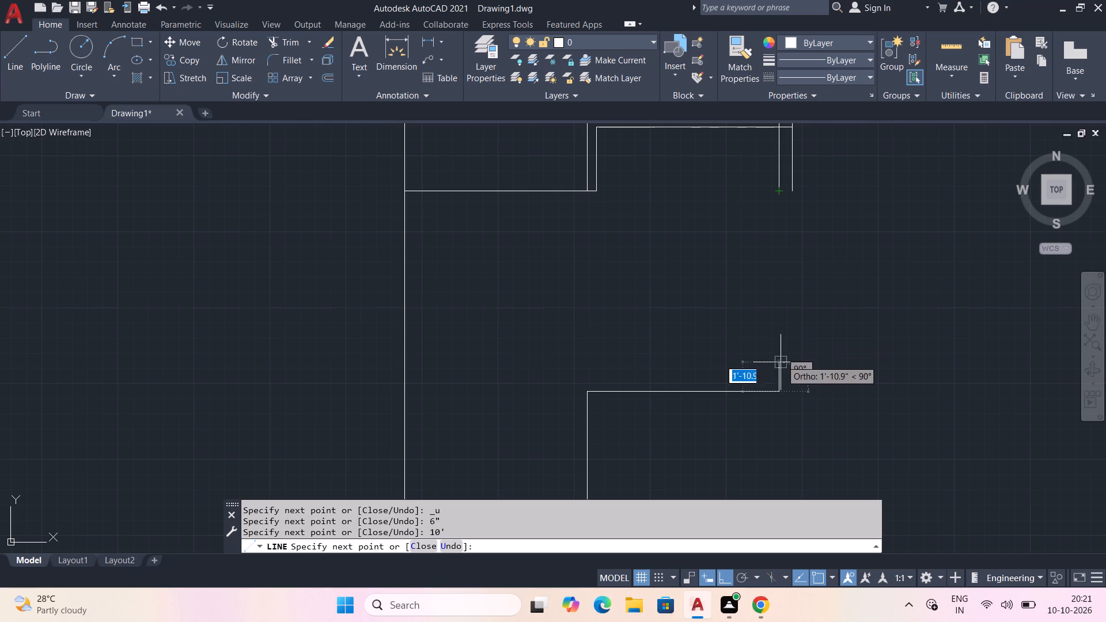
Undo the line's segments back to the lower end of the middle room's 10' left side.
{"action": "key", "text": "ctrl+z"}
{"action": "key", "text": "ctrl+z"}
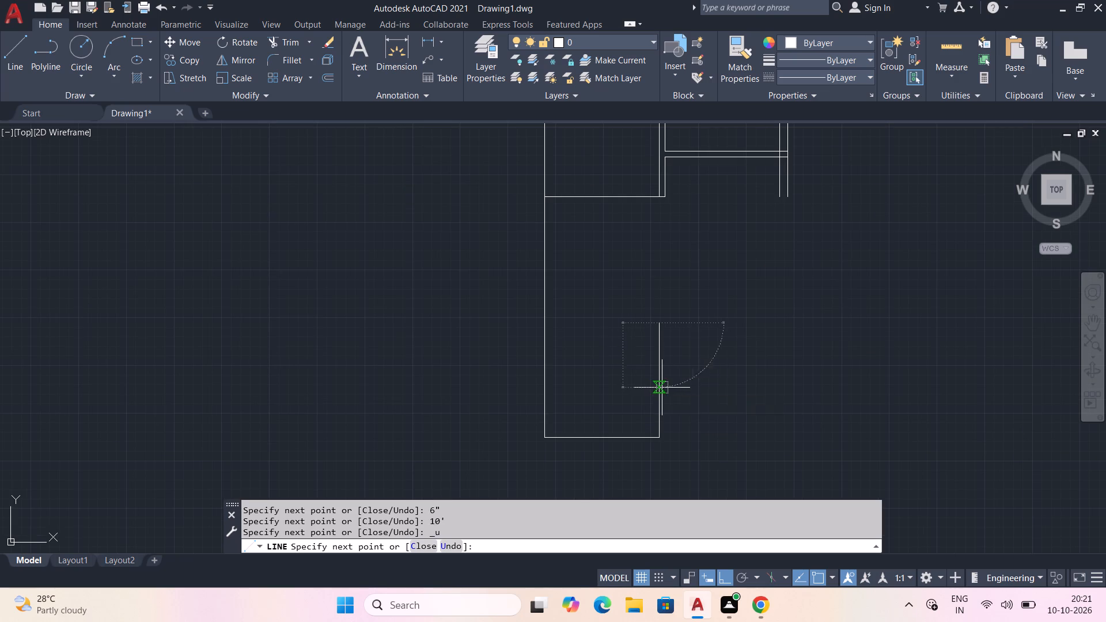
{"action": "key", "text": "ctrl+z"}
{"action": "key", "text": "ctrl+z"}
{"action": "key", "text": "ctrl+z"}
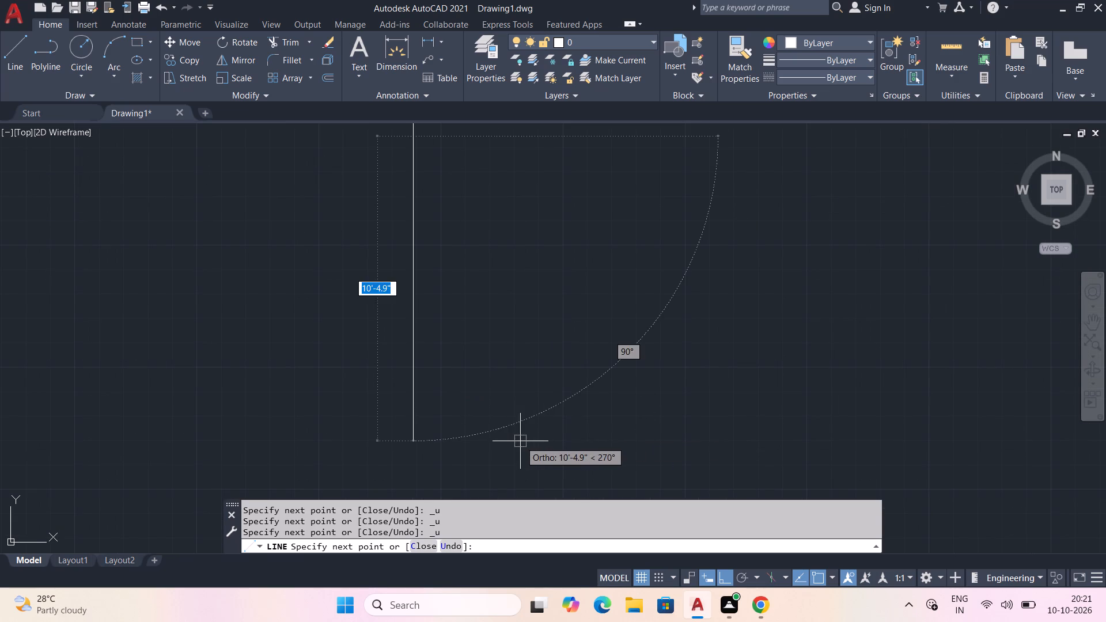
{"action": "key", "text": "ctrl+z"}
Continue the line 15' straight down and 10' to the right to form the lowest room's left and bottom sides.
{"action": "scroll", "coordinate": [467, 314], "scroll_direction": "down", "scroll_amount": 1, "text": "ctrl"}
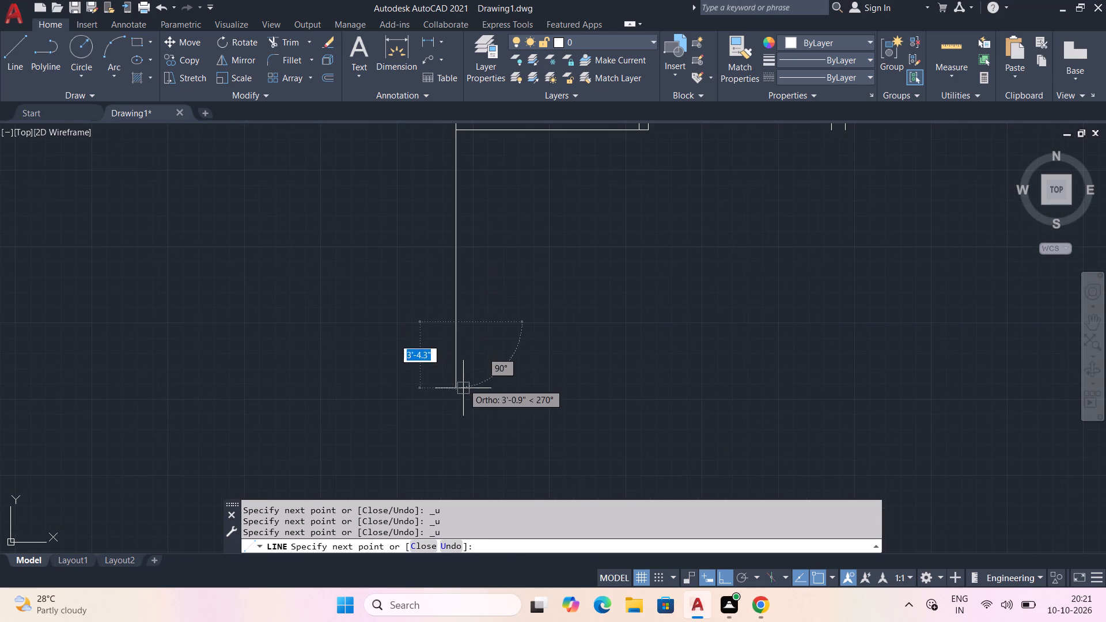
{"action": "middle_click_drag", "start_coordinate": [463, 407], "coordinate": [476, 270]}
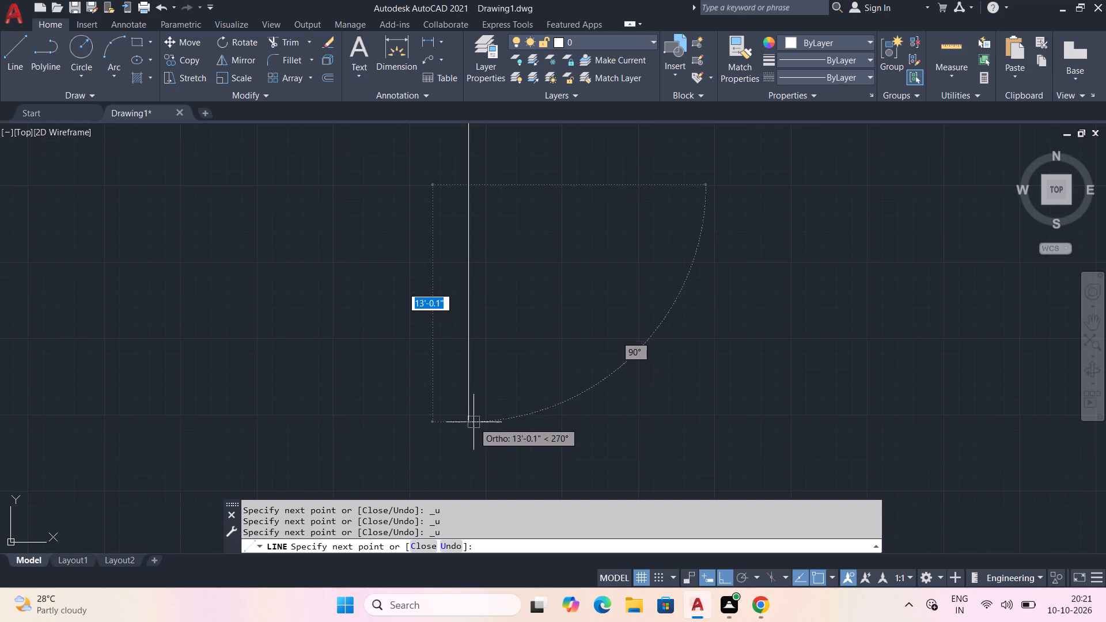
{"action": "key", "text": "1"}
{"action": "key", "text": "5"}
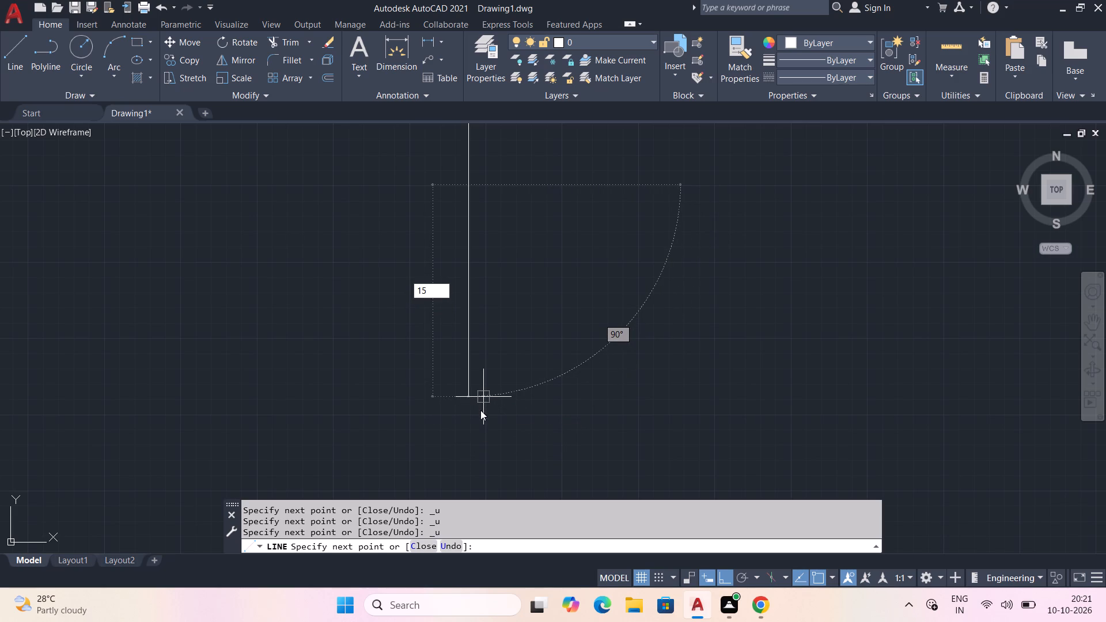
{"action": "key", "text": "apostrophe"}
{"action": "key", "text": "space"}
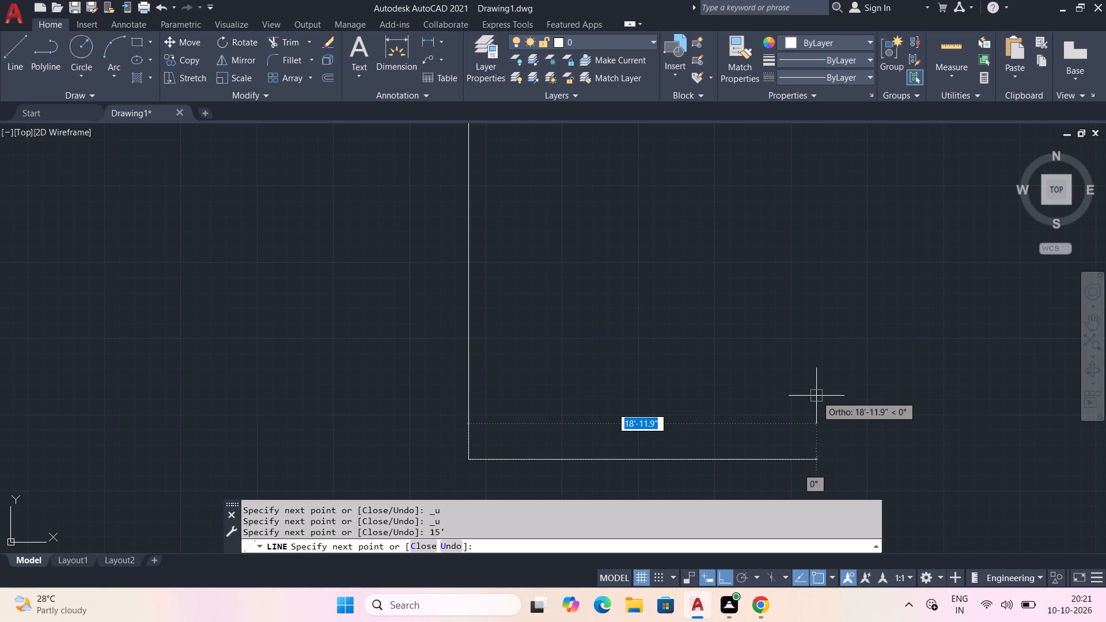
{"action": "key", "text": "1"}
{"action": "key", "text": "0"}
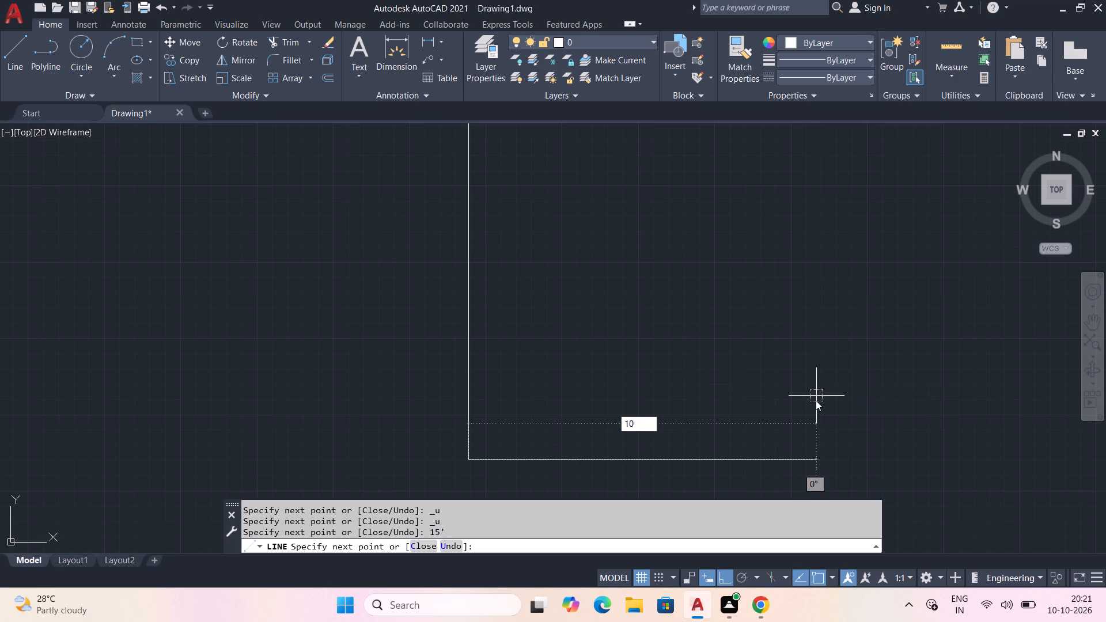
{"action": "key", "text": "apostrophe"}
{"action": "key", "text": "space"}
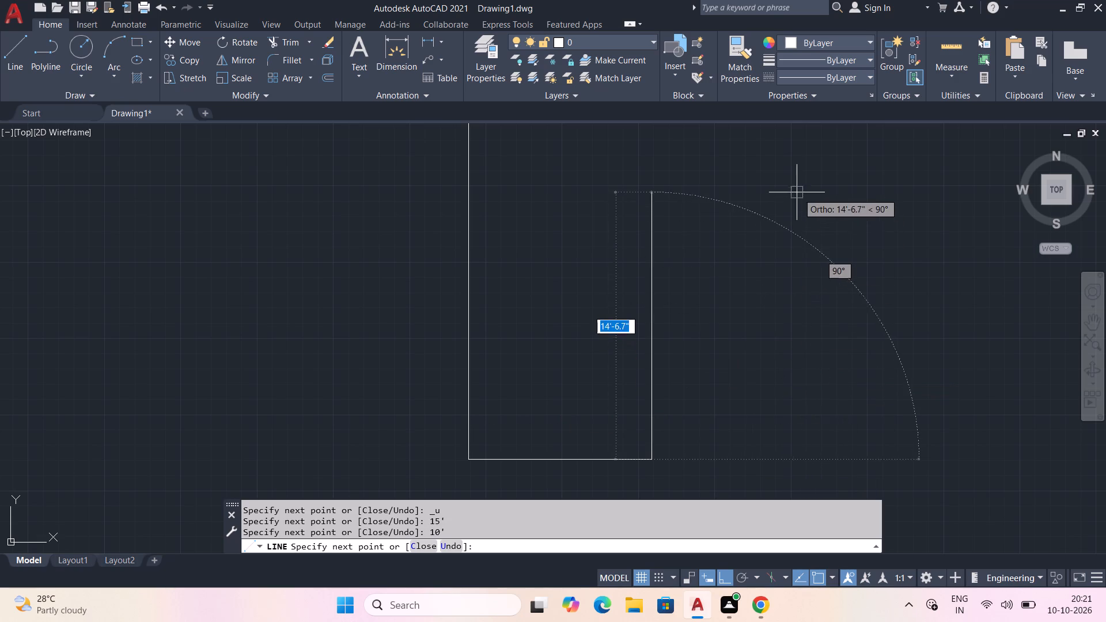
Continue the line 15' straight up to form the right side of the lowest room.
{"action": "middle_click_drag", "start_coordinate": [624, 328], "coordinate": [622, 436]}
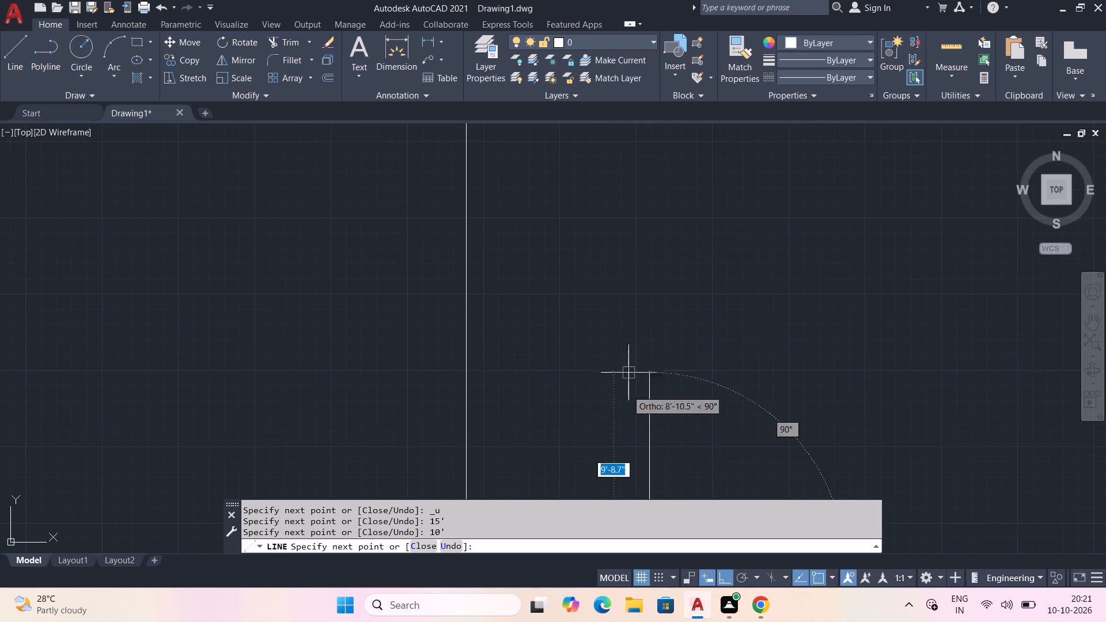
{"action": "middle_click_drag", "start_coordinate": [631, 195], "coordinate": [592, 407]}
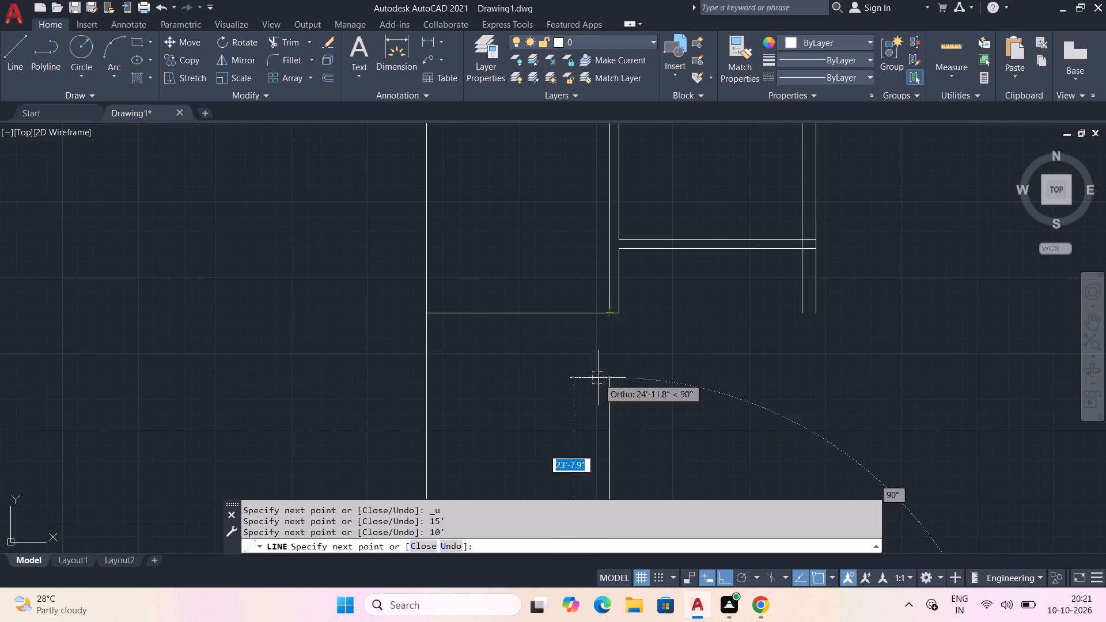
{"action": "middle_click_drag", "start_coordinate": [607, 452], "coordinate": [615, 219]}
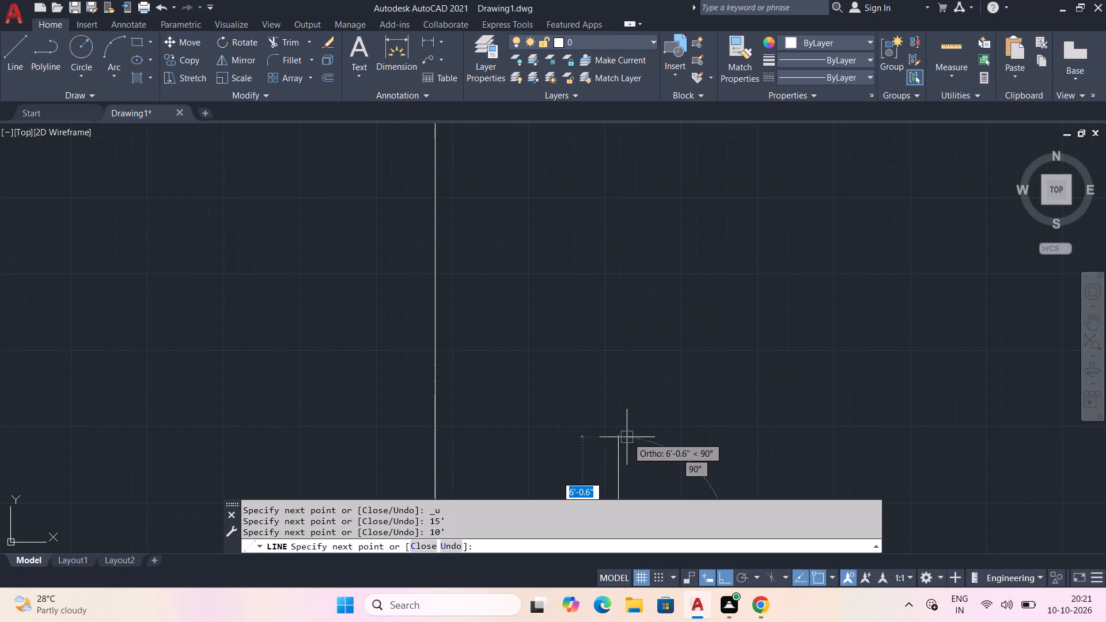
{"action": "key", "text": "1"}
{"action": "key", "text": "5"}
{"action": "key", "text": "apostrophe"}
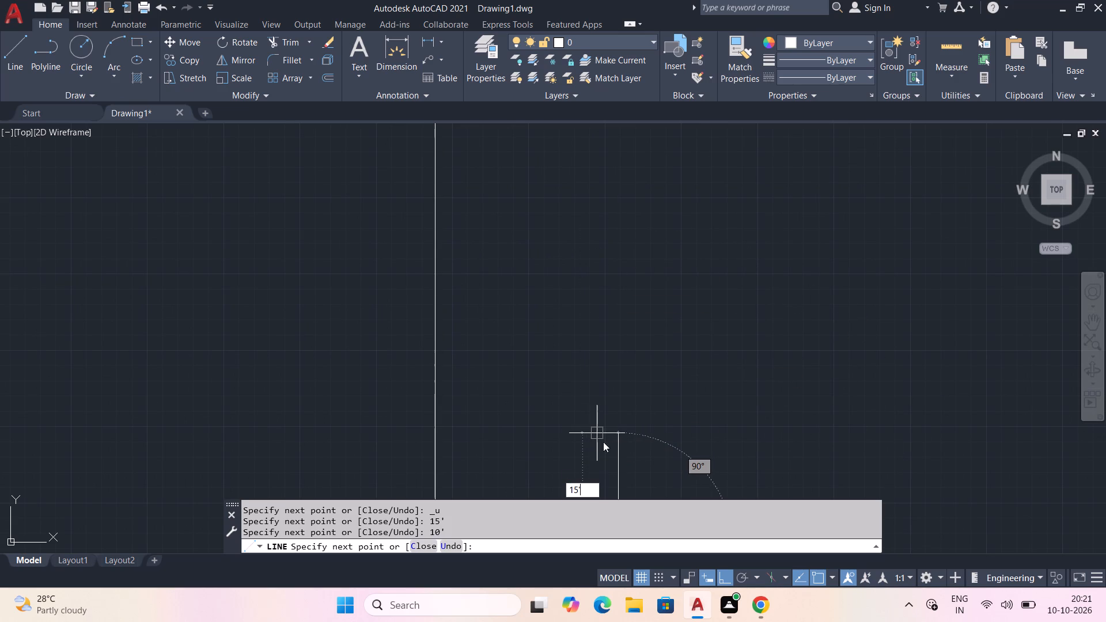
{"action": "key", "text": "space"}
Continue the line to the right with a 6" segment followed by a 10' segment.
{"action": "middle_click_drag", "start_coordinate": [885, 348], "coordinate": [855, 457]}
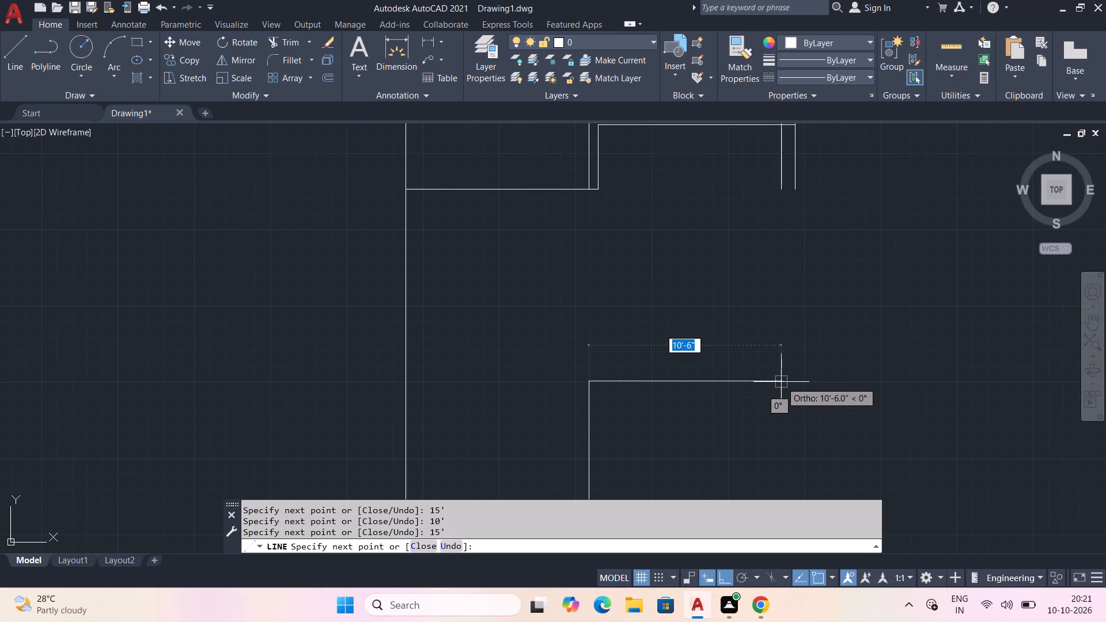
{"action": "key", "text": "1"}
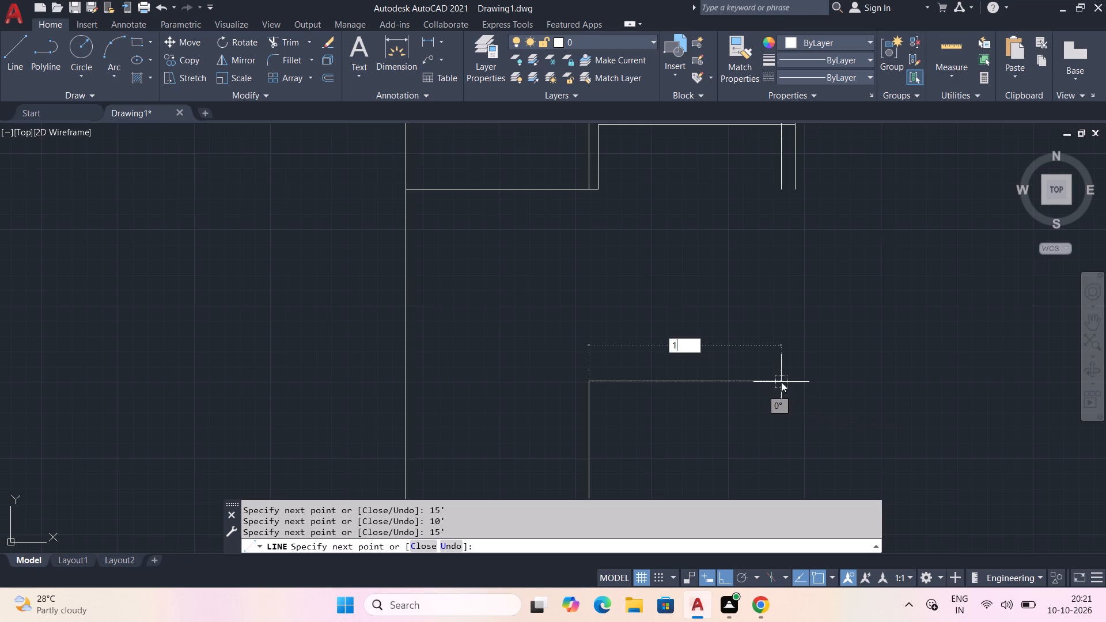
{"action": "key", "text": "BackSpace"}
{"action": "type", "text": "6\""}
{"action": "key", "text": "space"}
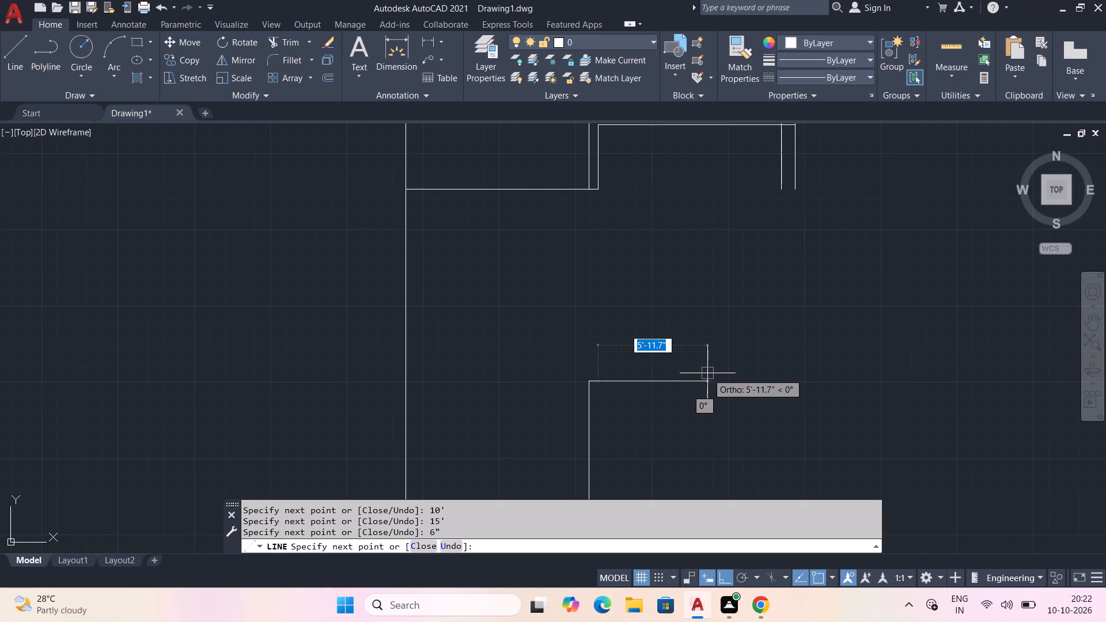
{"action": "key", "text": "1"}
{"action": "type", "text": "0'"}
{"action": "key", "text": "space"}
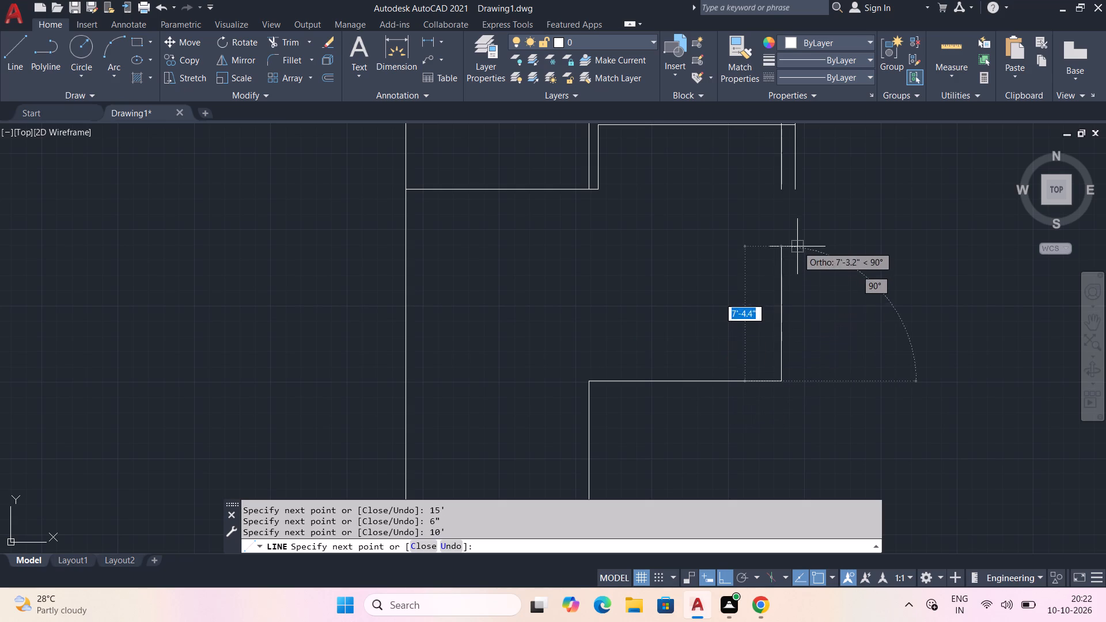
Continue the line straight up to the lower end of the far-right wall's inner line and finish it.
{"action": "left_click", "coordinate": [781, 192]}
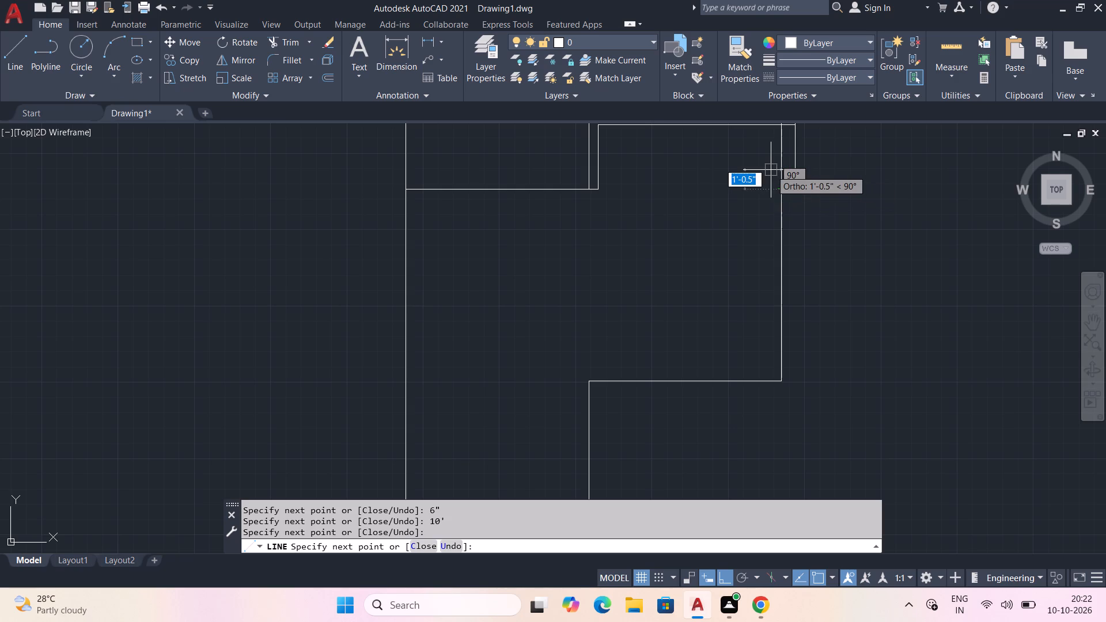
{"action": "key", "text": "space"}
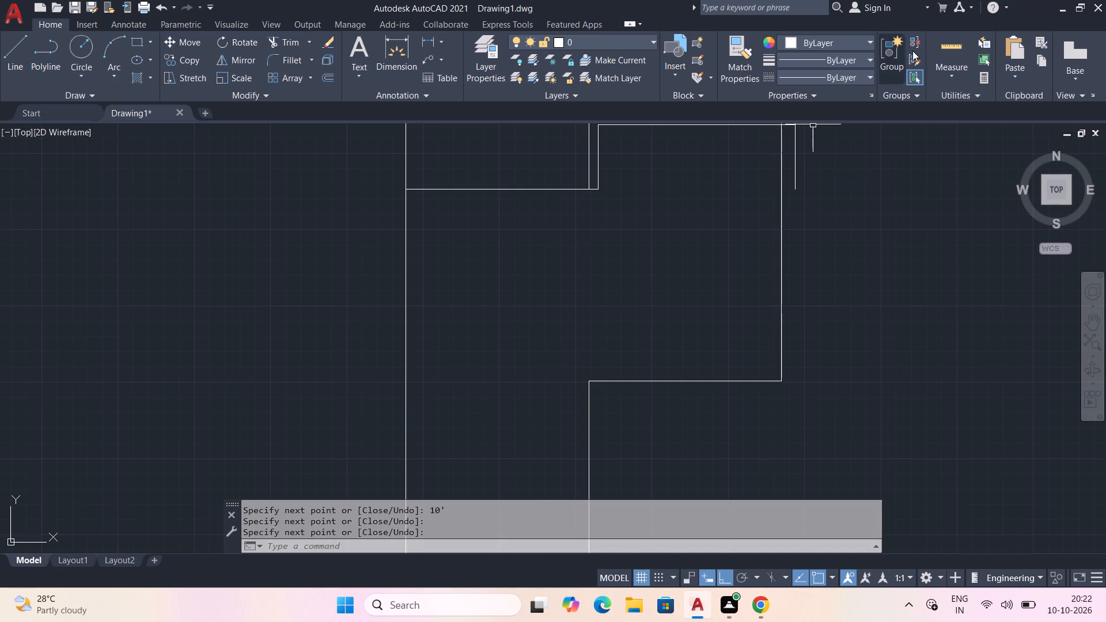
Quick-measure the distances inside the middle room below the horizontal wall.
{"action": "left_click", "coordinate": [955, 44]}
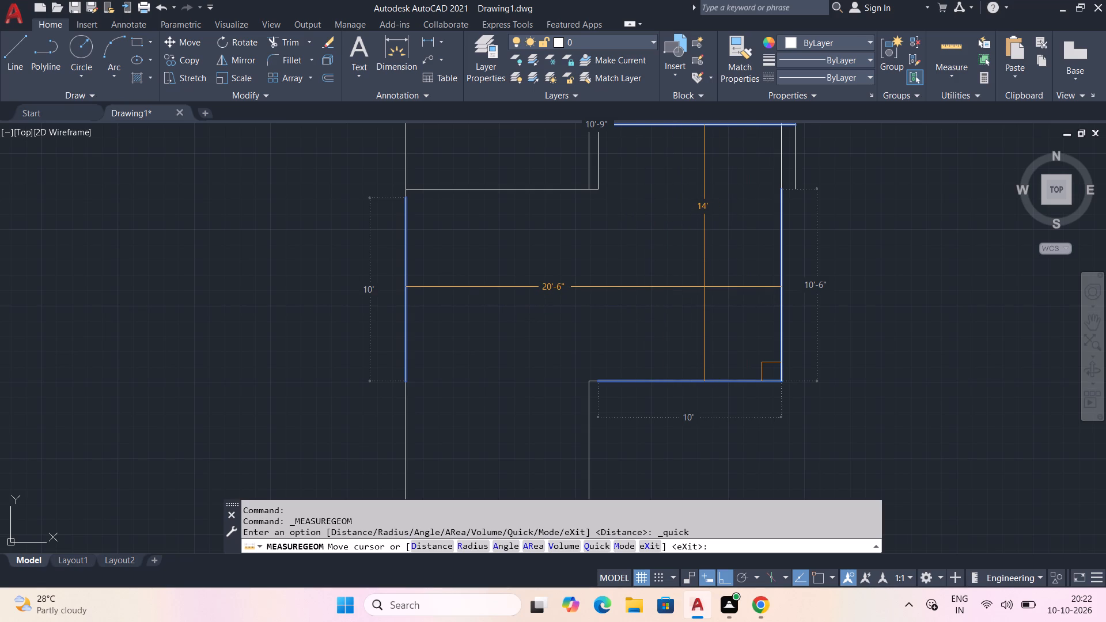
{"action": "key", "text": "Escape"}
Trim the far-right wall's inner line between the horizontal wall's two lines, and trim both horizontal lines where they enter the far-right wall.
{"action": "middle_click_drag", "start_coordinate": [700, 260], "coordinate": [688, 297]}
{"action": "type", "text": "tr"}
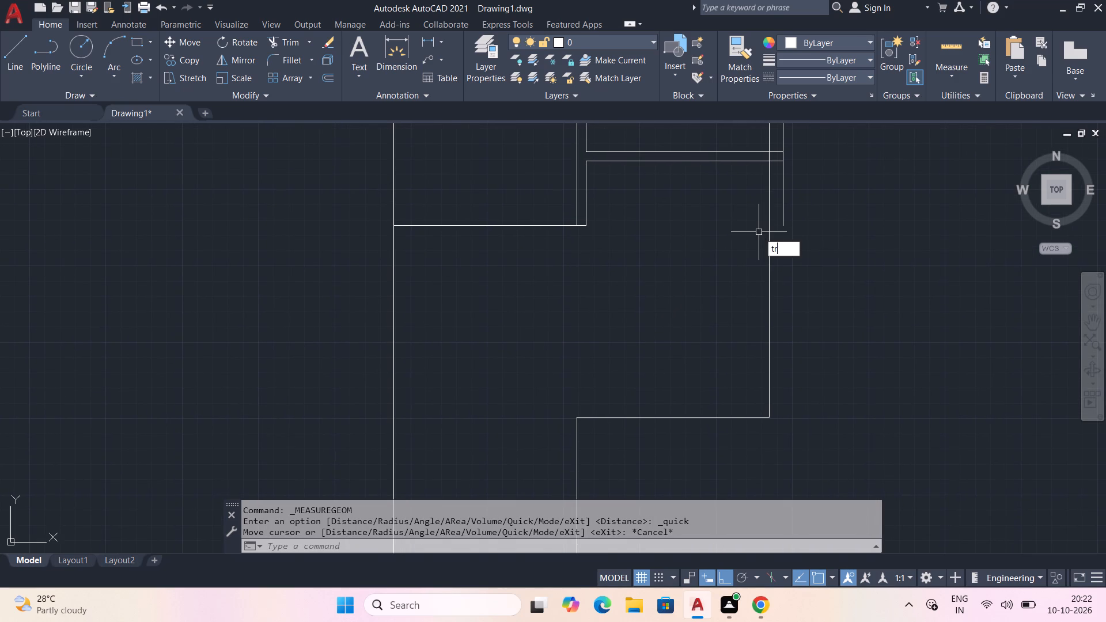
{"action": "key", "text": "space"}
{"action": "scroll", "coordinate": [771, 154], "scroll_direction": "up", "scroll_amount": 2}
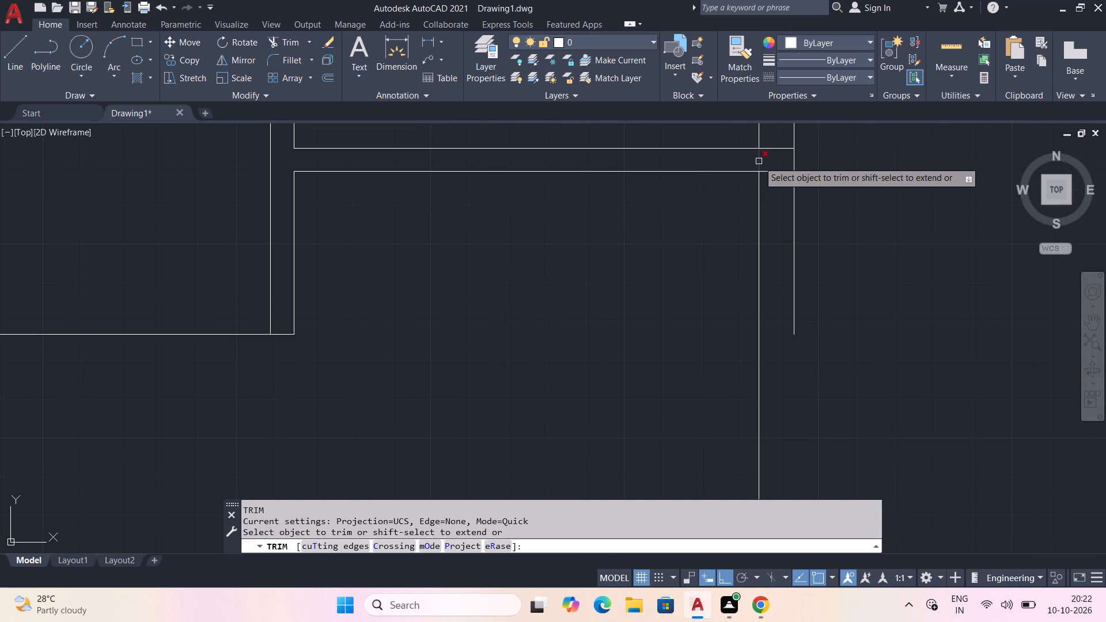
{"action": "left_click", "coordinate": [759, 161]}
{"action": "left_click", "coordinate": [775, 148]}
{"action": "left_click", "coordinate": [772, 175]}
{"action": "left_click", "coordinate": [774, 164]}
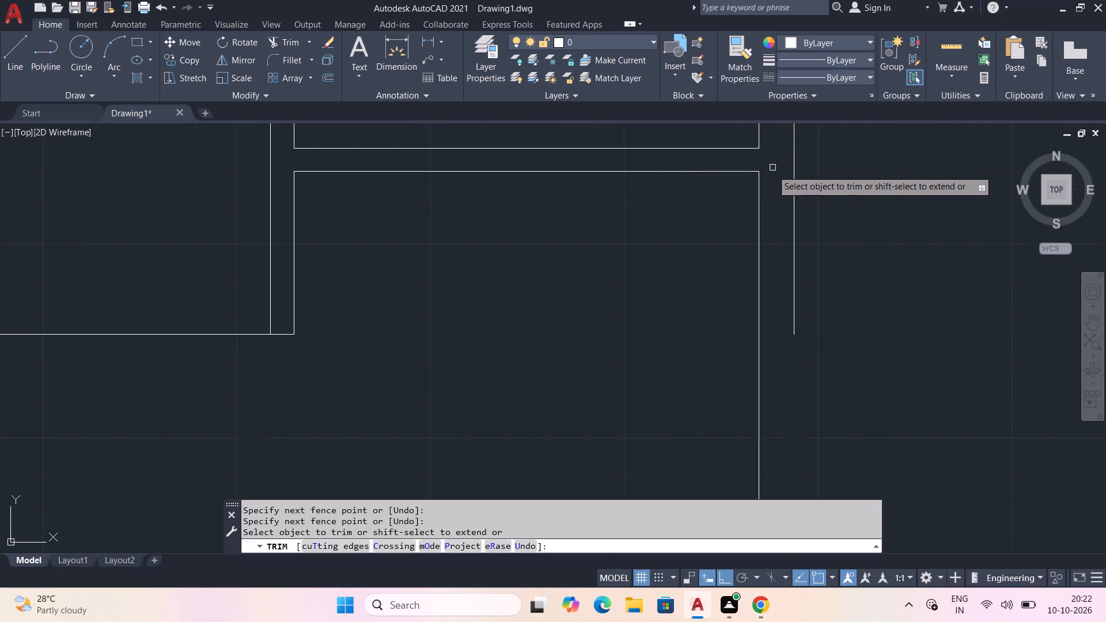
{"action": "key", "text": "Escape"}
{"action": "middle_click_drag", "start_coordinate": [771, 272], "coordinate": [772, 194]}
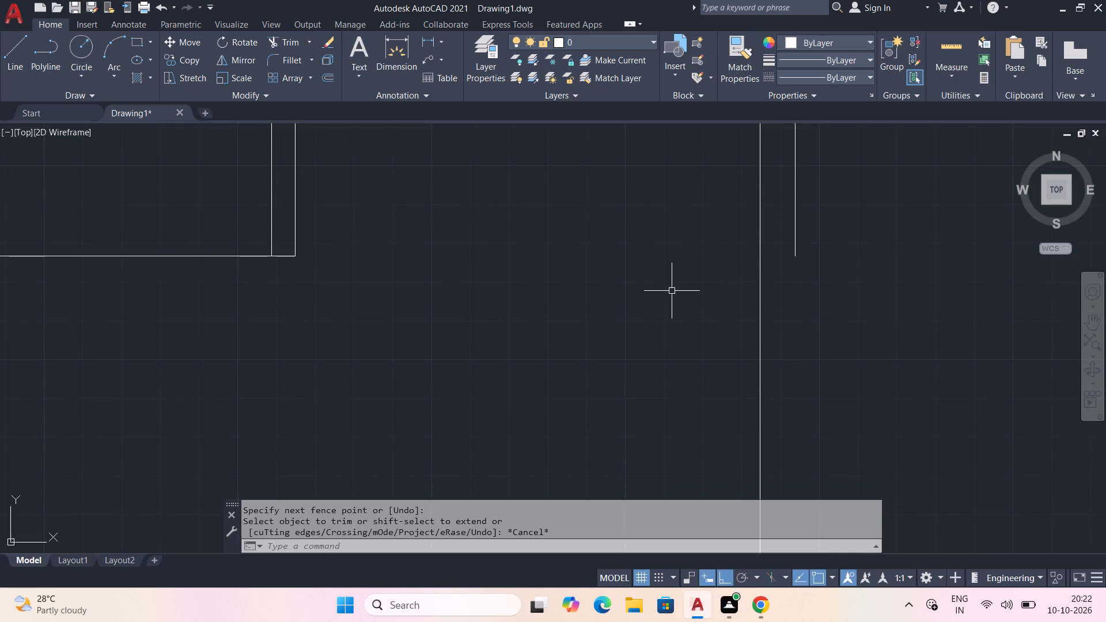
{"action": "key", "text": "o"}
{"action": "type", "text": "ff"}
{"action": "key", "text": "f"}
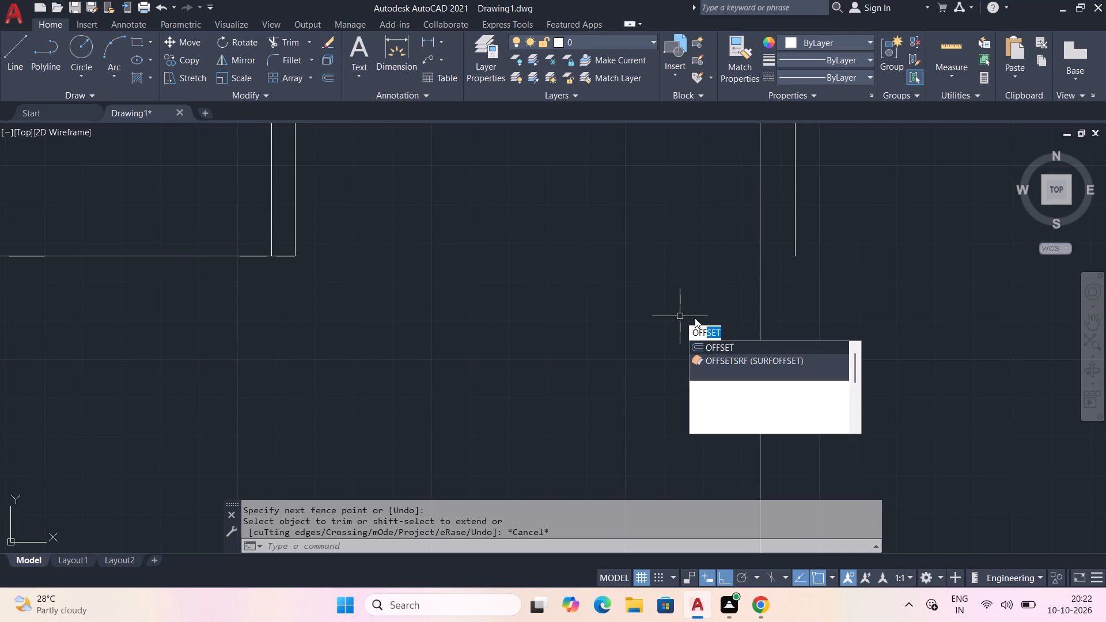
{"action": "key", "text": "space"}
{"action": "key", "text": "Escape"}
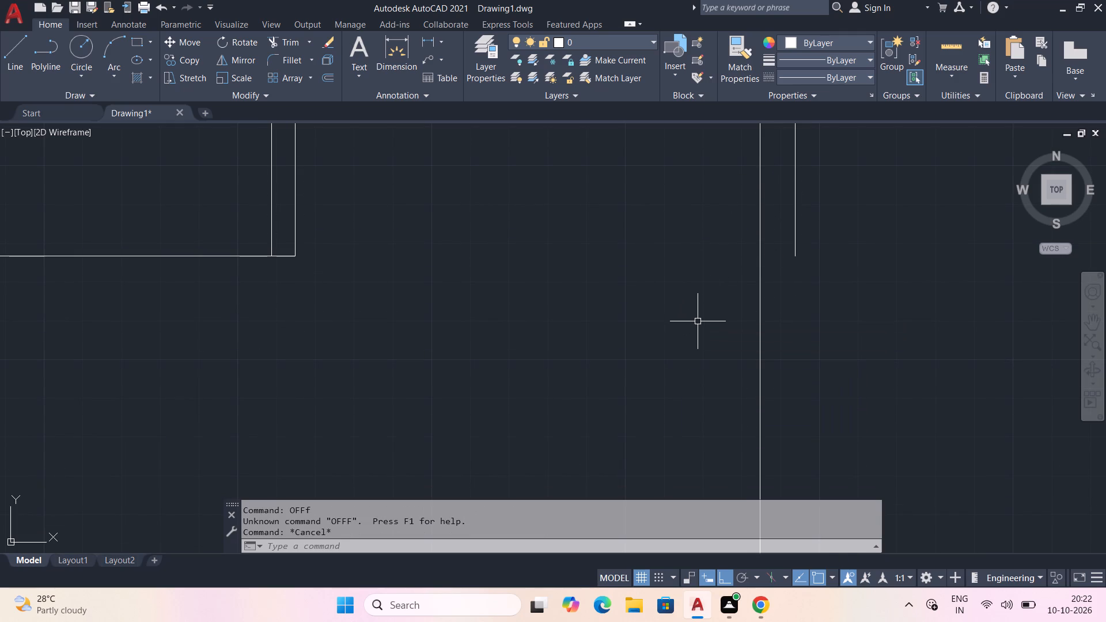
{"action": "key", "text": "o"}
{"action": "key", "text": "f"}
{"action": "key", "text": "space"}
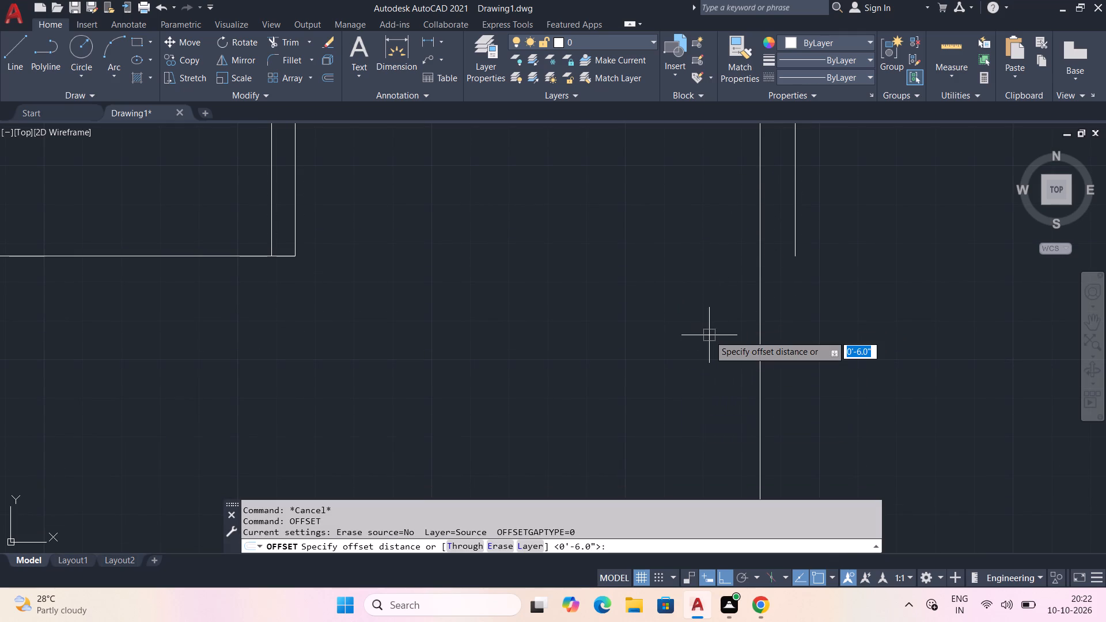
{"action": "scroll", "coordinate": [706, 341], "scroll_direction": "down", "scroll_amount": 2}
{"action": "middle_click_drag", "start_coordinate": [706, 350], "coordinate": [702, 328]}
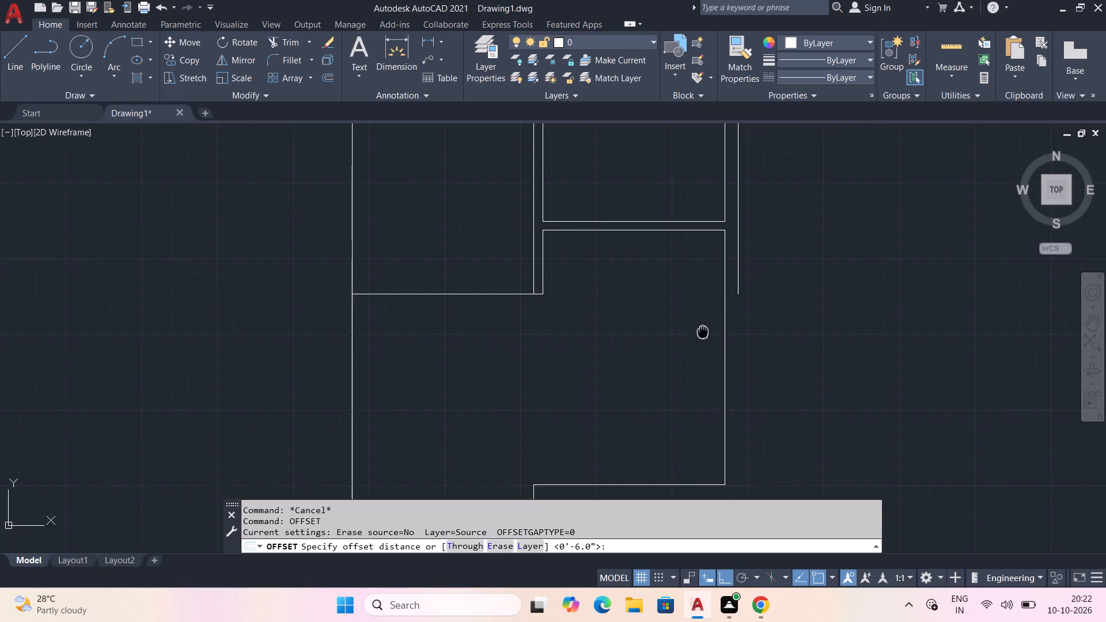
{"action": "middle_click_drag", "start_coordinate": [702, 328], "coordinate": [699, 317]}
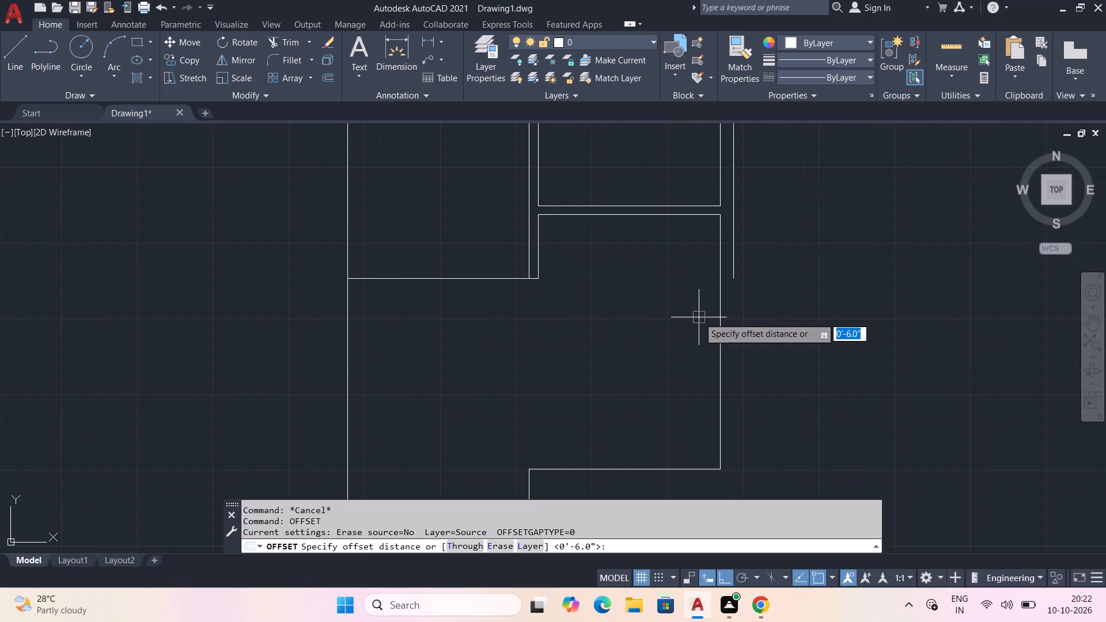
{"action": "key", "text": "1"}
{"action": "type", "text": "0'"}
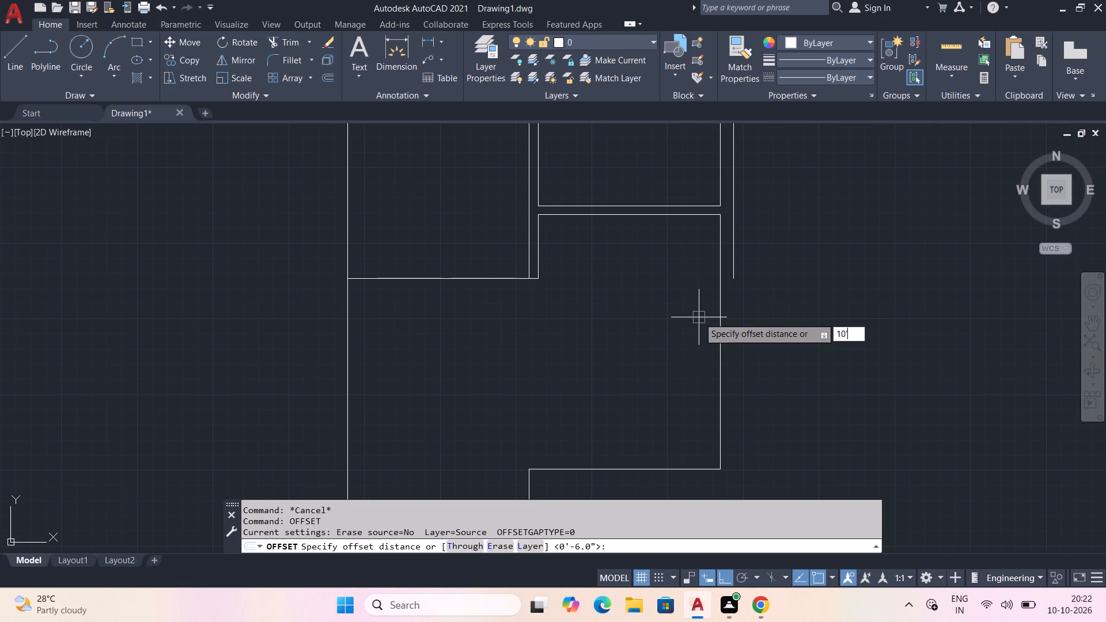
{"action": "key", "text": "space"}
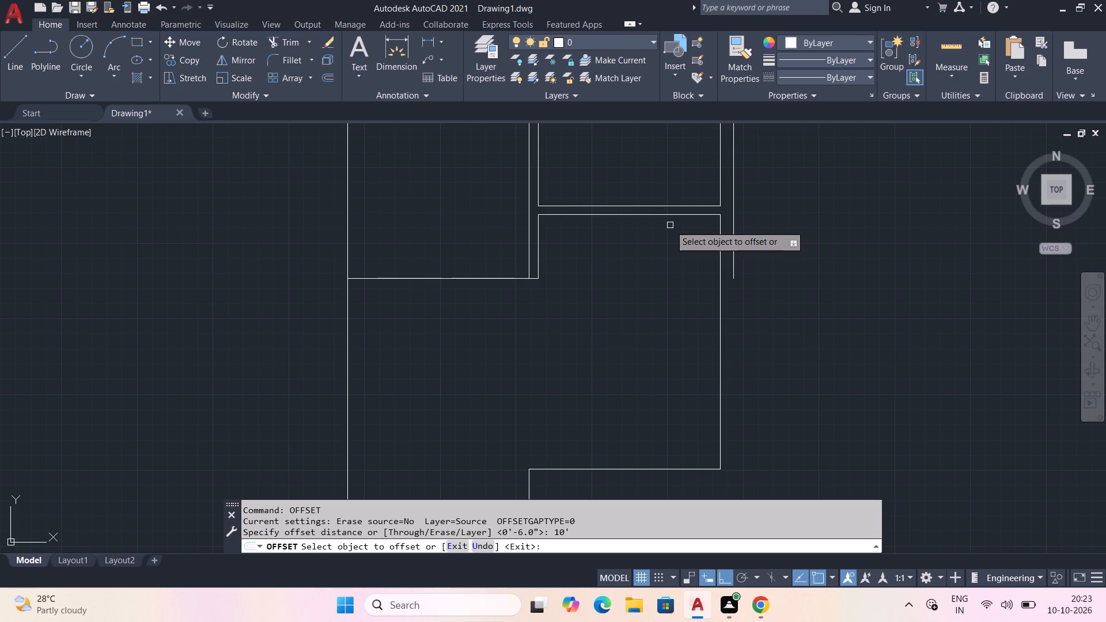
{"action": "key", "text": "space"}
Offset the lower line of the horizontal wall 9'4" downward into the middle area.
{"action": "key", "text": "space"}
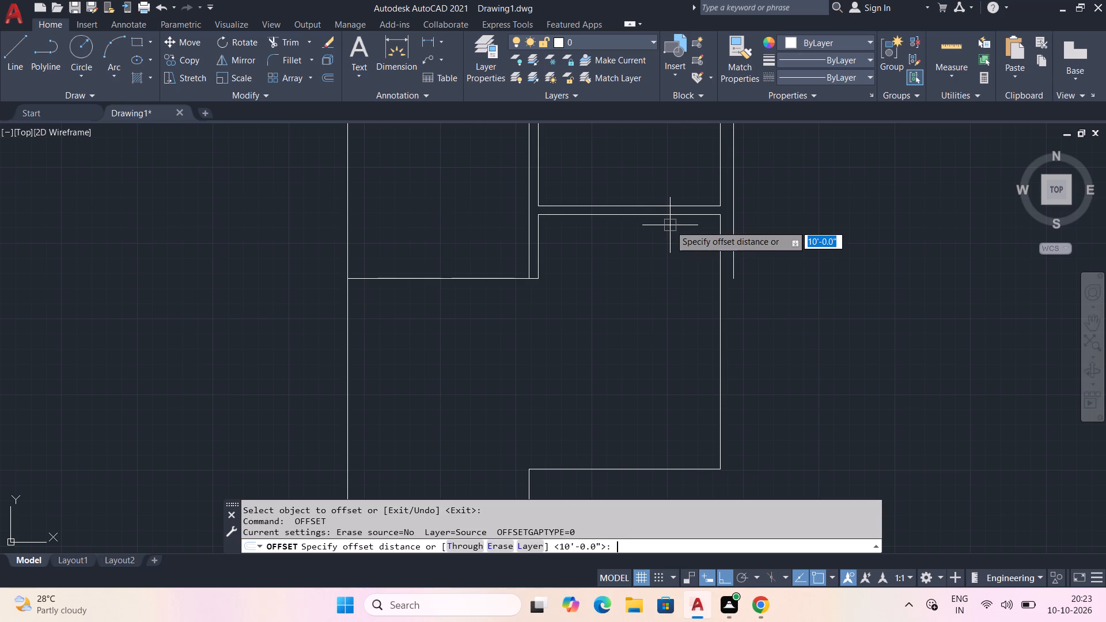
{"action": "key", "text": "9"}
{"action": "key", "text": "apostrophe"}
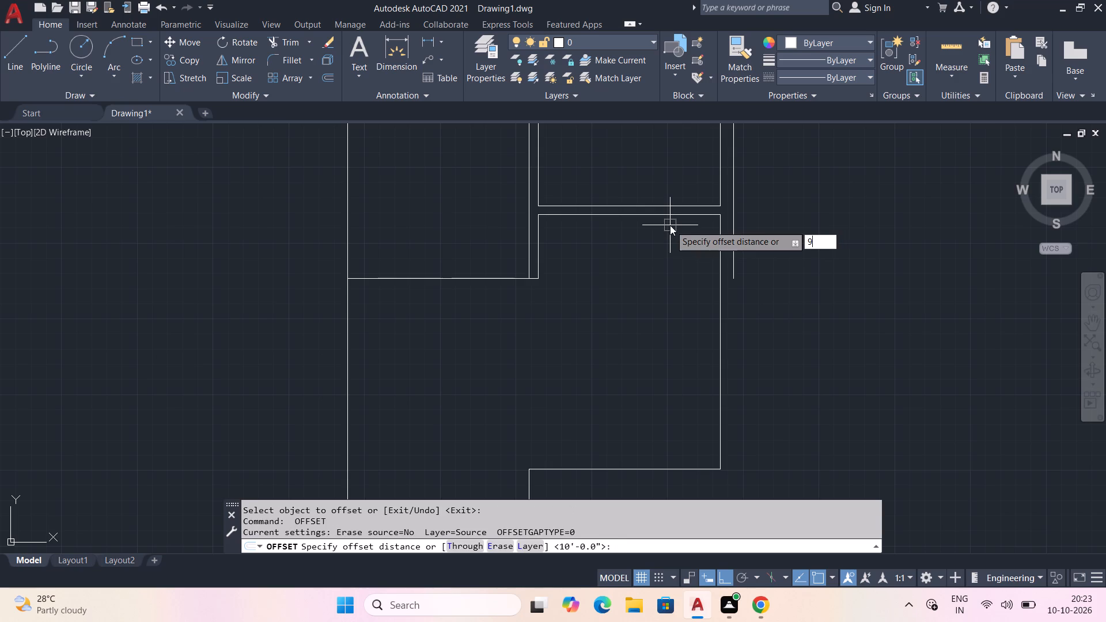
{"action": "key", "text": "4"}
{"action": "type", "text": "\""}
{"action": "key", "text": "space"}
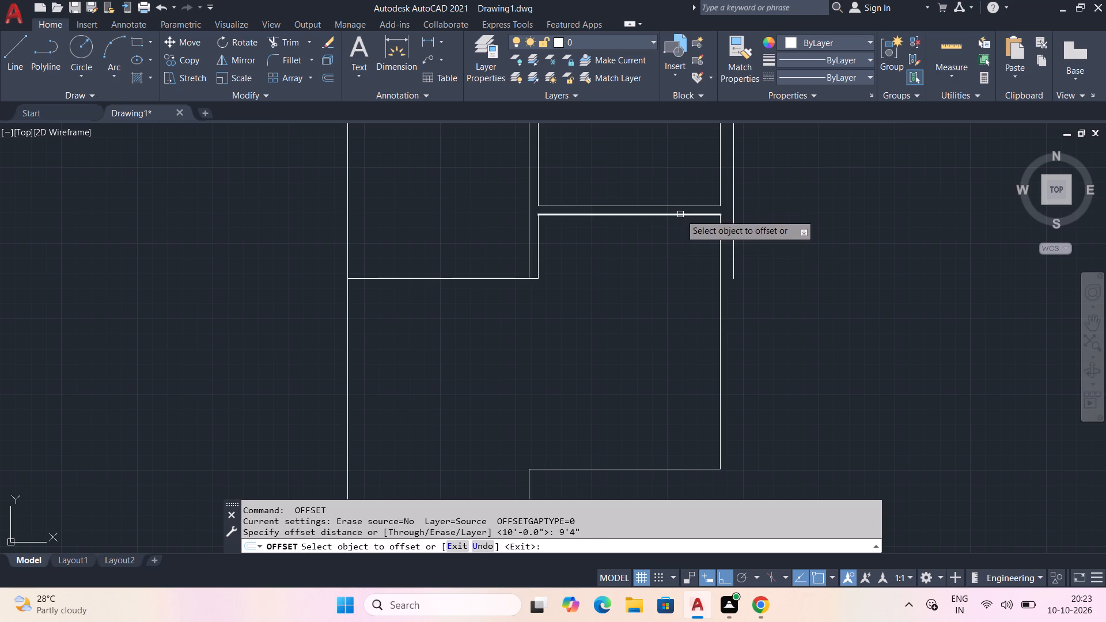
{"action": "left_click", "coordinate": [680, 214]}
{"action": "left_click", "coordinate": [645, 321]}
{"action": "key", "text": "space"}
Offset the new horizontal partition line 6" downward to give the partition its thickness.
{"action": "key", "text": "space"}
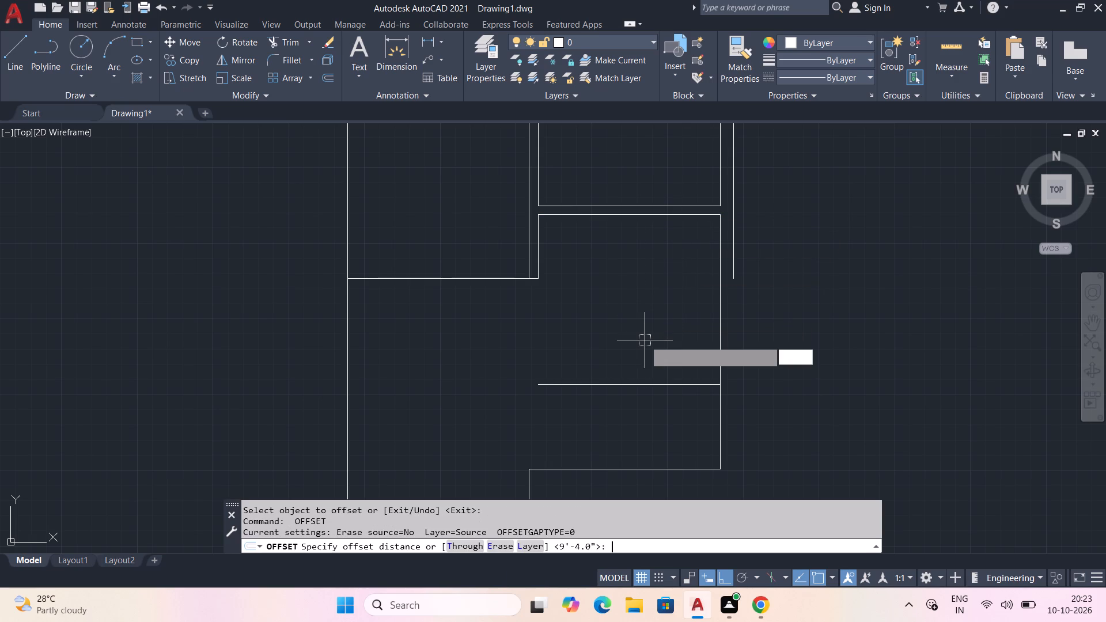
{"action": "key", "text": "6"}
{"action": "type", "text": "\""}
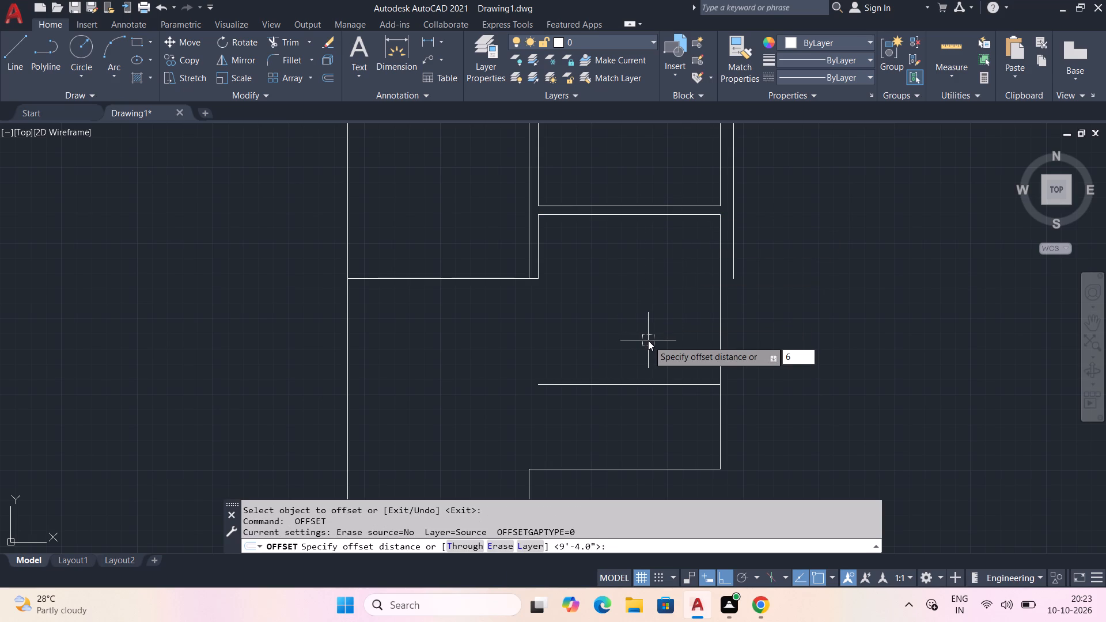
{"action": "key", "text": "space"}
{"action": "left_click", "coordinate": [639, 384]}
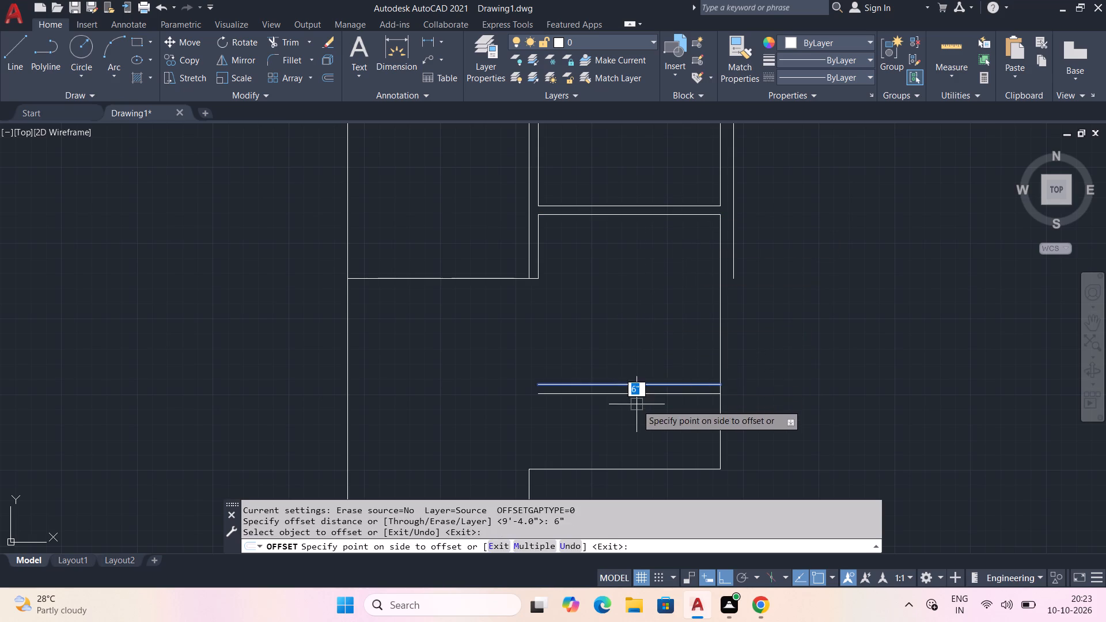
{"action": "left_click", "coordinate": [637, 404]}
{"action": "key", "text": "space"}
Quick-measure the distances around the new 6" partition and the space below it.
{"action": "left_click", "coordinate": [954, 34]}
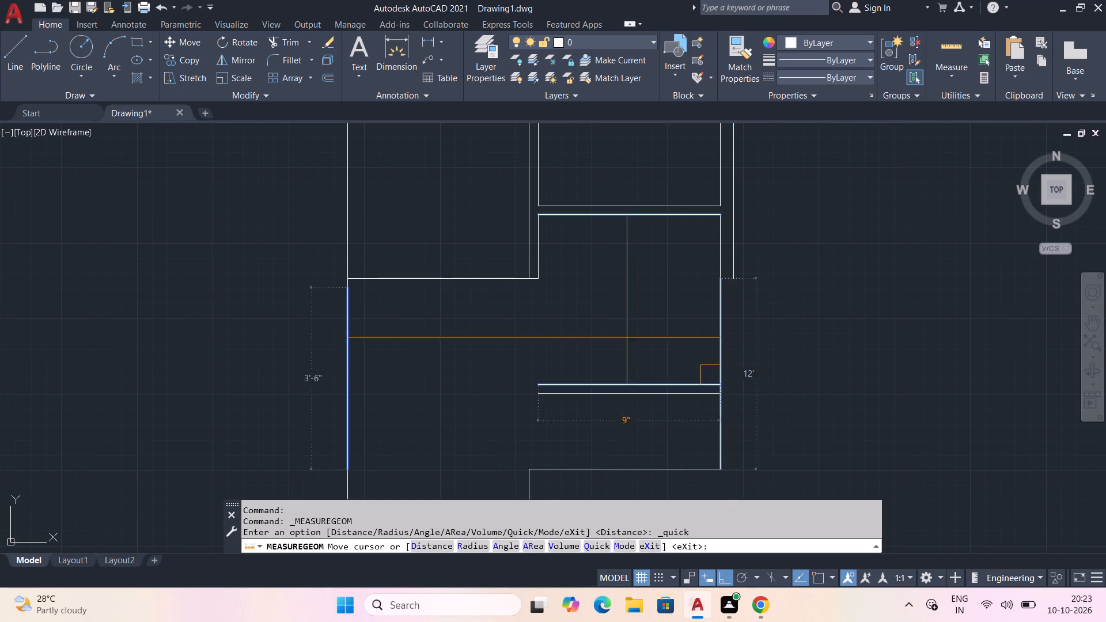
{"action": "middle_click_drag", "start_coordinate": [654, 426], "coordinate": [652, 424]}
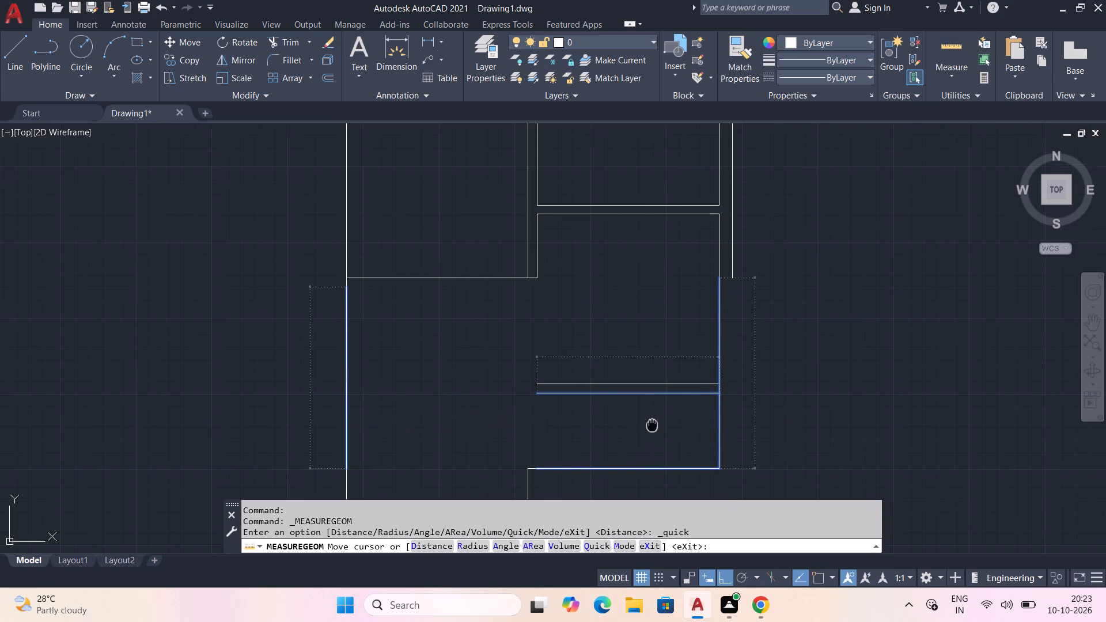
{"action": "middle_click_drag", "start_coordinate": [652, 424], "coordinate": [642, 369]}
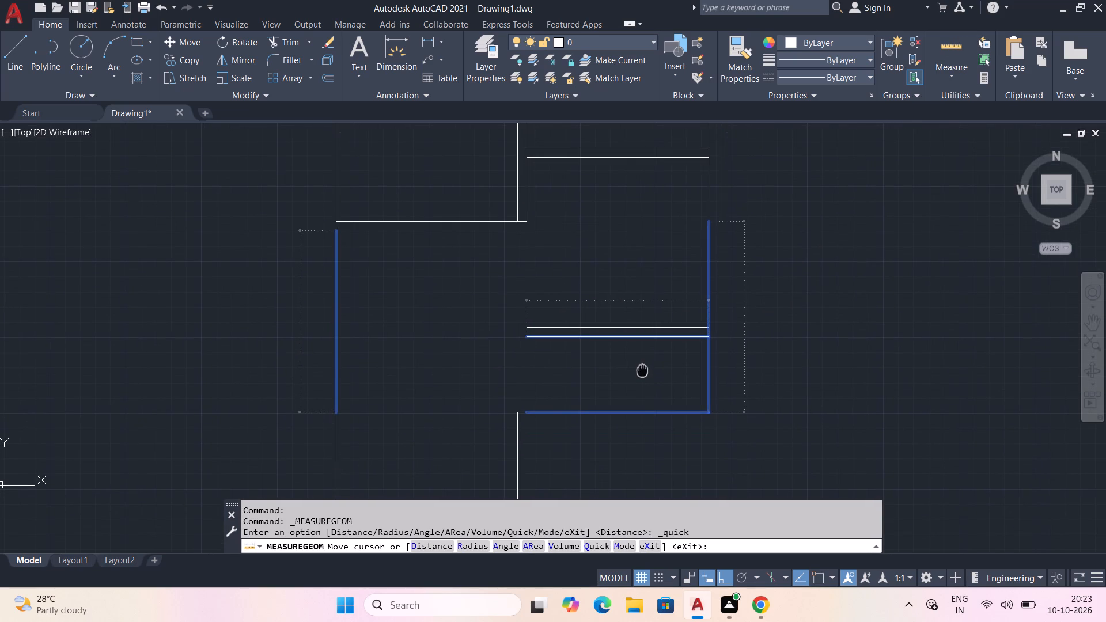
{"action": "key", "text": "space"}
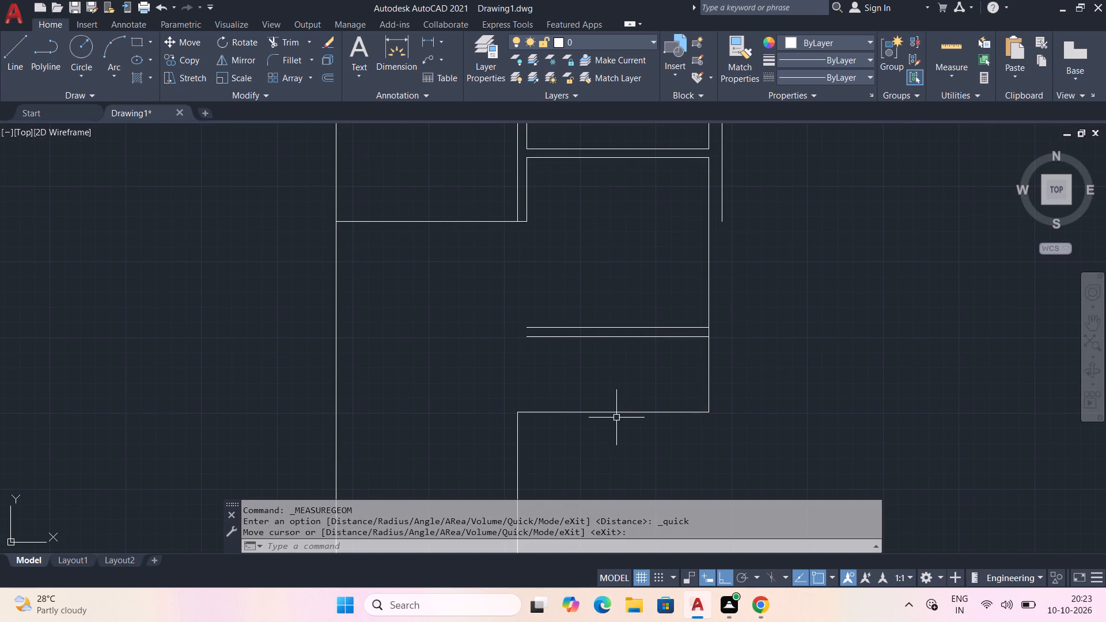
Offset the middle area's short bottom line downward and its far-right line outward by 9".
{"action": "middle_click_drag", "start_coordinate": [616, 430], "coordinate": [612, 380]}
{"action": "key", "text": "o"}
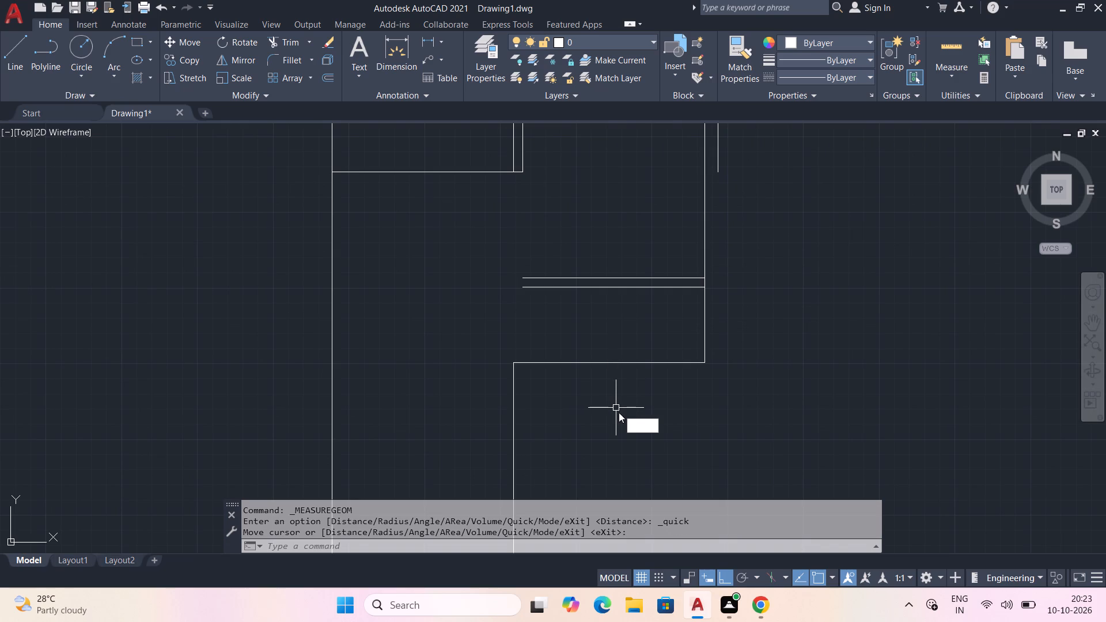
{"action": "key", "text": "f"}
{"action": "key", "text": "space"}
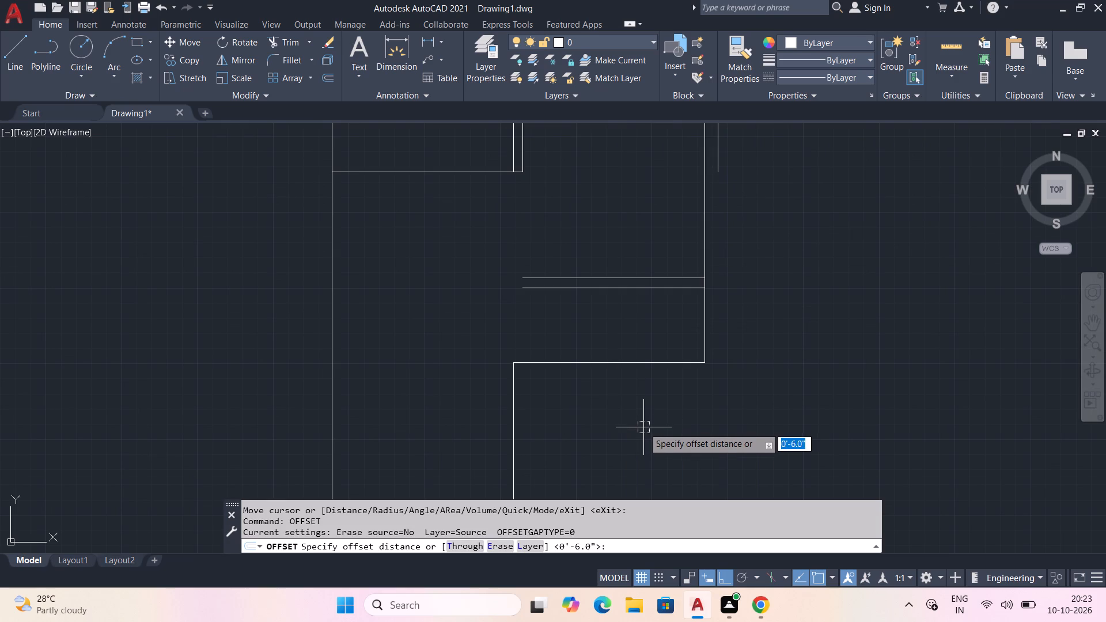
{"action": "key", "text": "9"}
{"action": "key", "text": "shift+quotedbl"}
{"action": "key", "text": "space"}
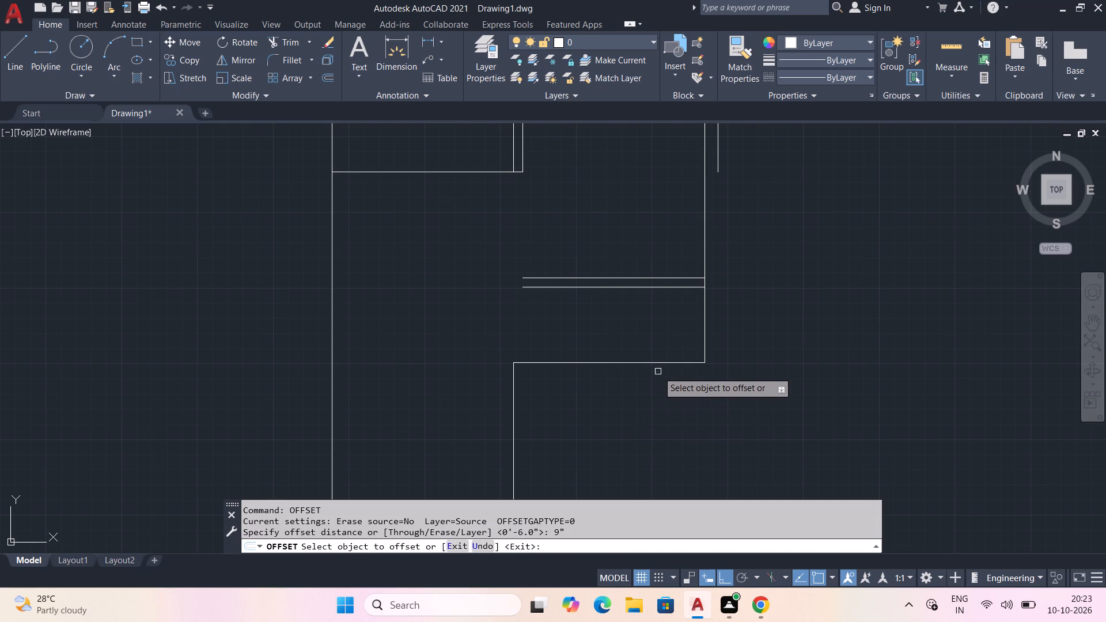
{"action": "left_click", "coordinate": [664, 363]}
{"action": "left_click", "coordinate": [649, 420]}
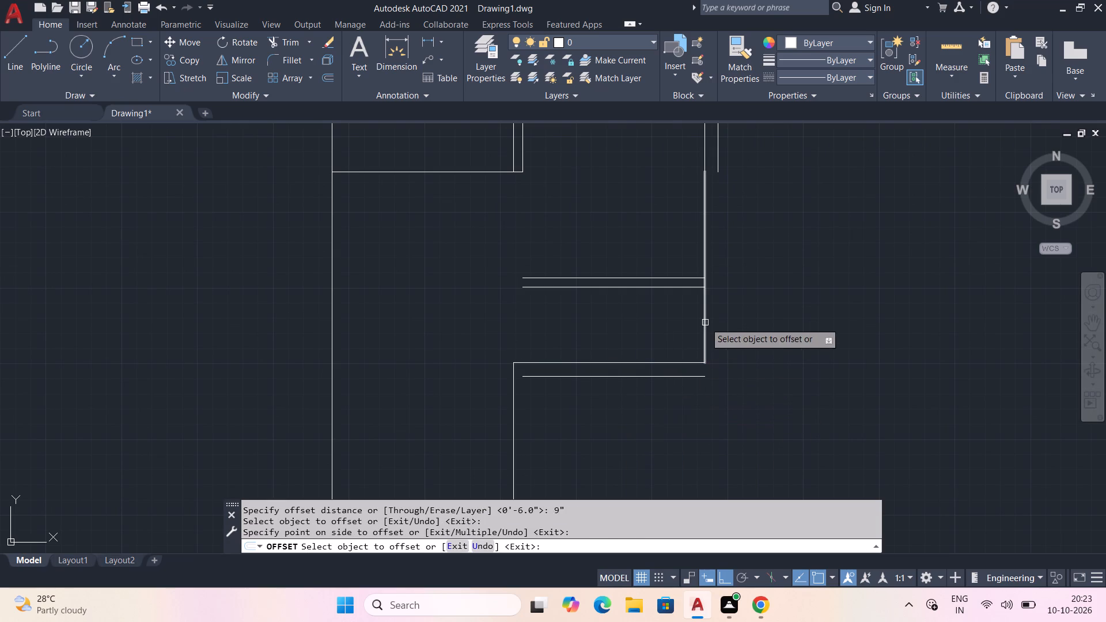
{"action": "left_click", "coordinate": [705, 323]}
{"action": "left_click", "coordinate": [738, 321]}
Offset the lowest room's bottom line and left line outward by 9".
{"action": "middle_click_drag", "start_coordinate": [614, 412], "coordinate": [618, 263]}
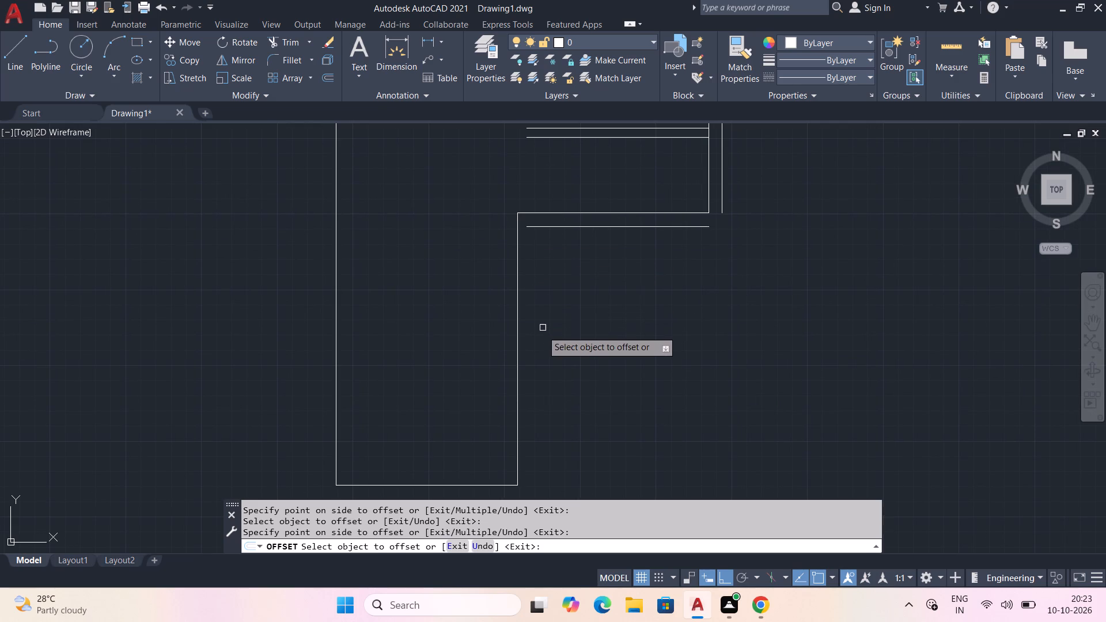
{"action": "middle_click_drag", "start_coordinate": [539, 356], "coordinate": [562, 283]}
{"action": "left_click_drag", "start_coordinate": [452, 413], "coordinate": [445, 435]}
{"action": "left_click", "coordinate": [441, 447]}
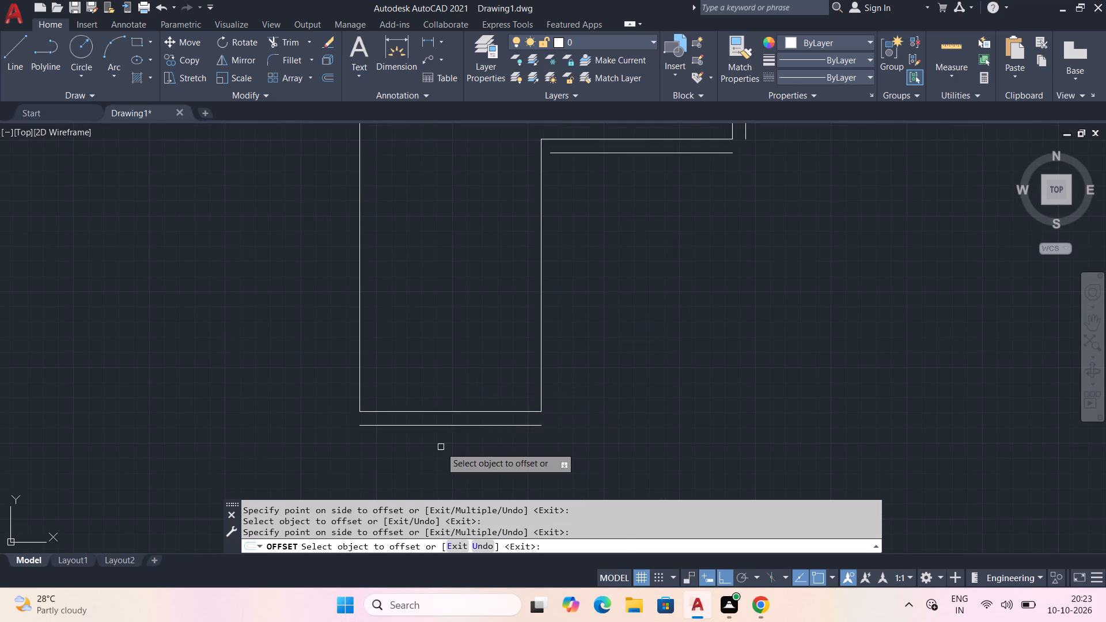
{"action": "left_click", "coordinate": [357, 356]}
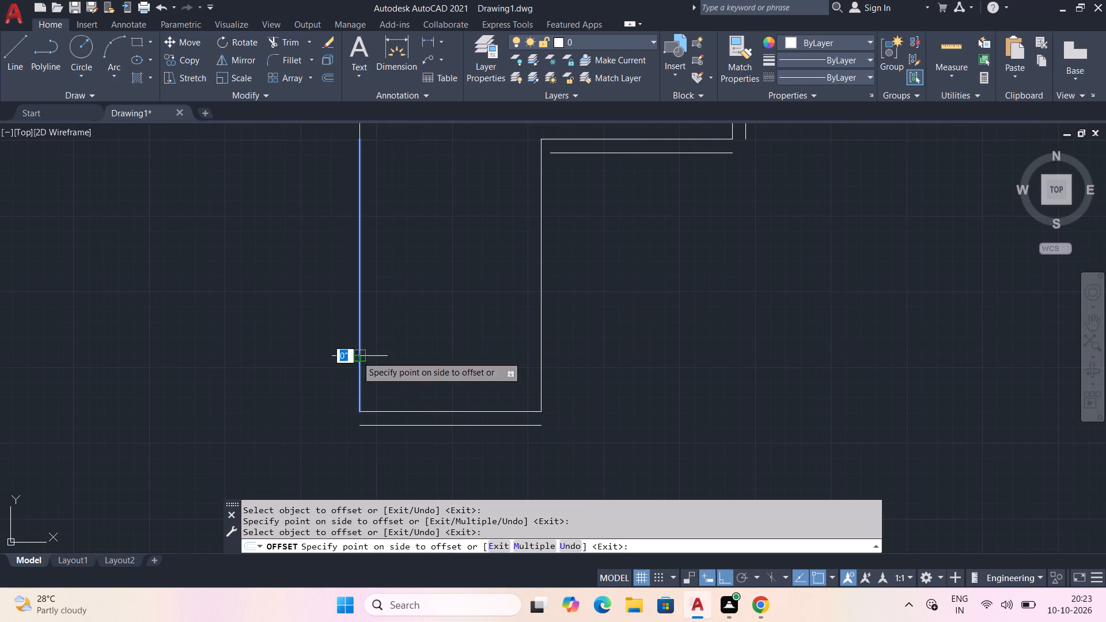
{"action": "left_click", "coordinate": [329, 351]}
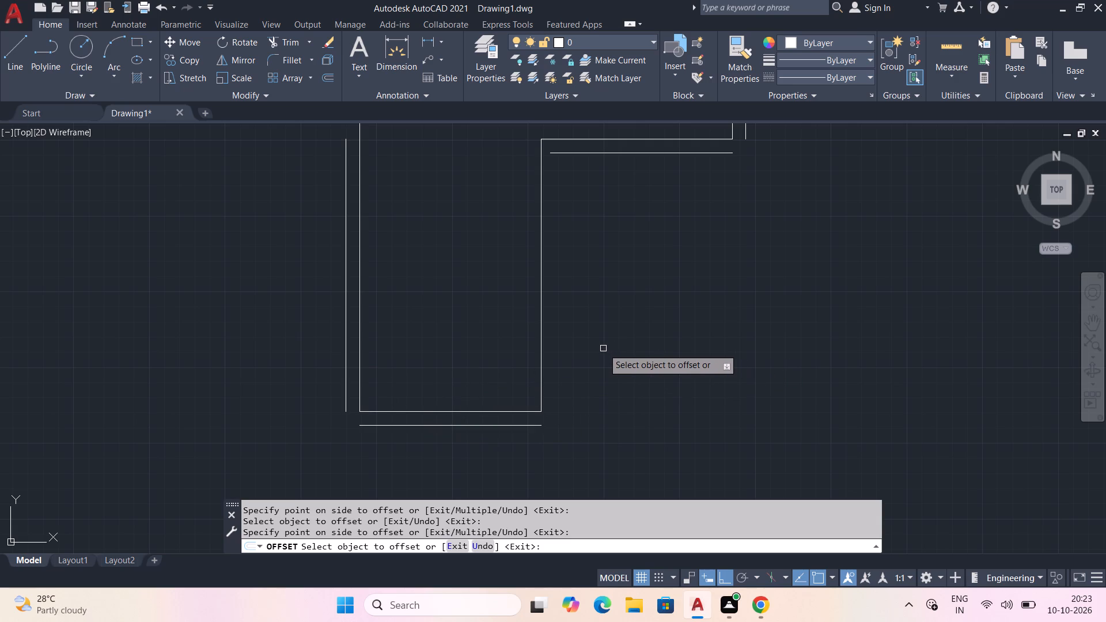
{"action": "key", "text": "Escape"}
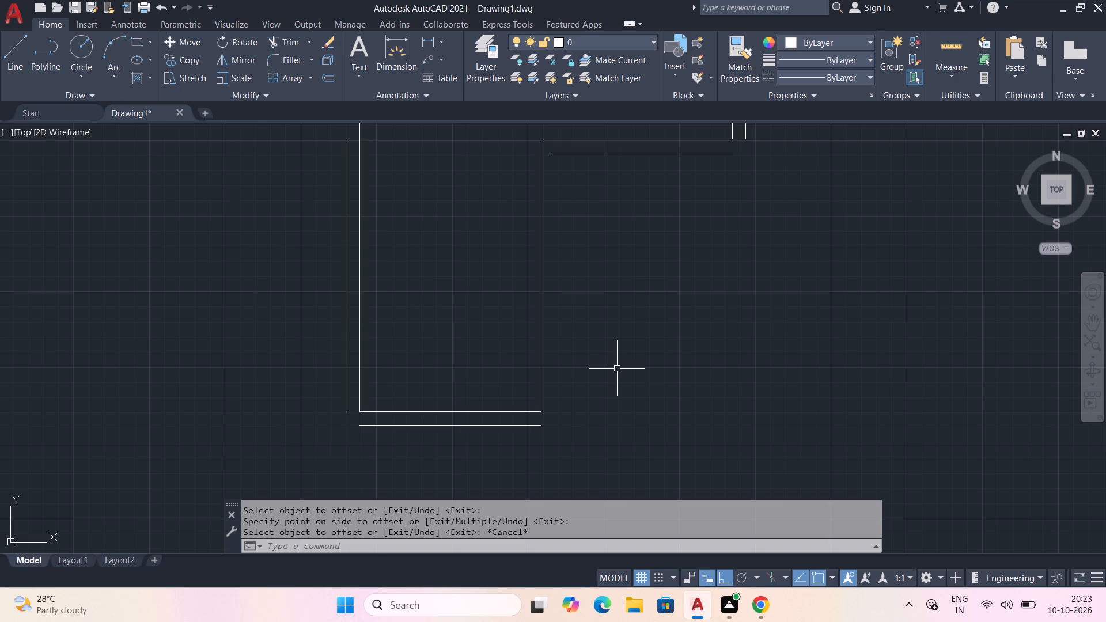
Offset the outer line of the middle area's bottom wall 15' downward, beside the lowest room.
{"action": "key", "text": "o"}
{"action": "key", "text": "f"}
{"action": "key", "text": "space"}
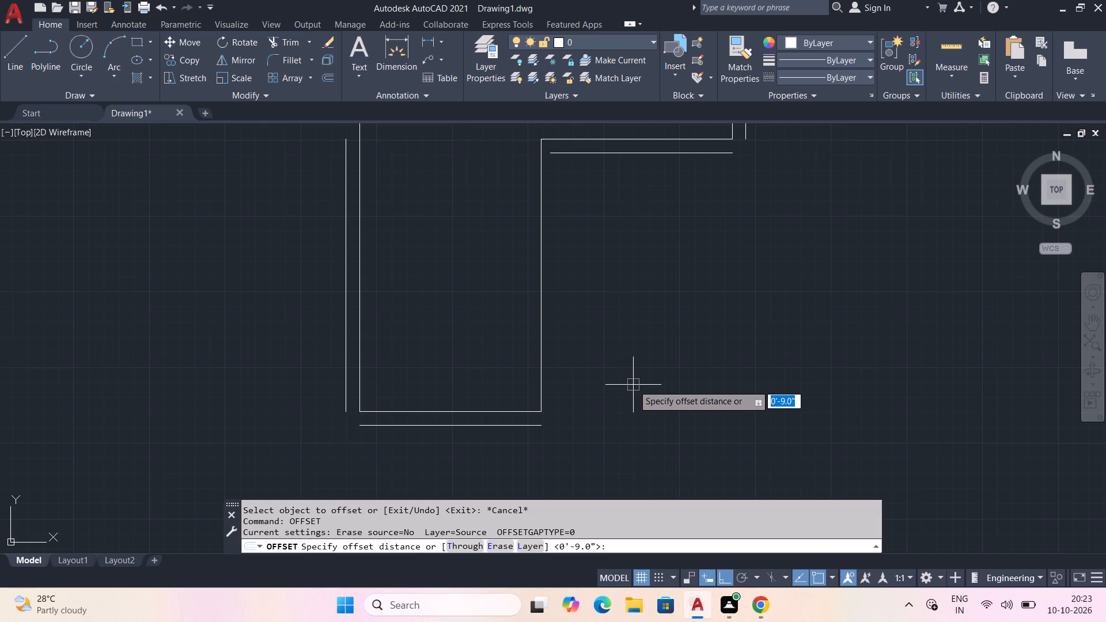
{"action": "type", "text": "15'"}
{"action": "key", "text": "space"}
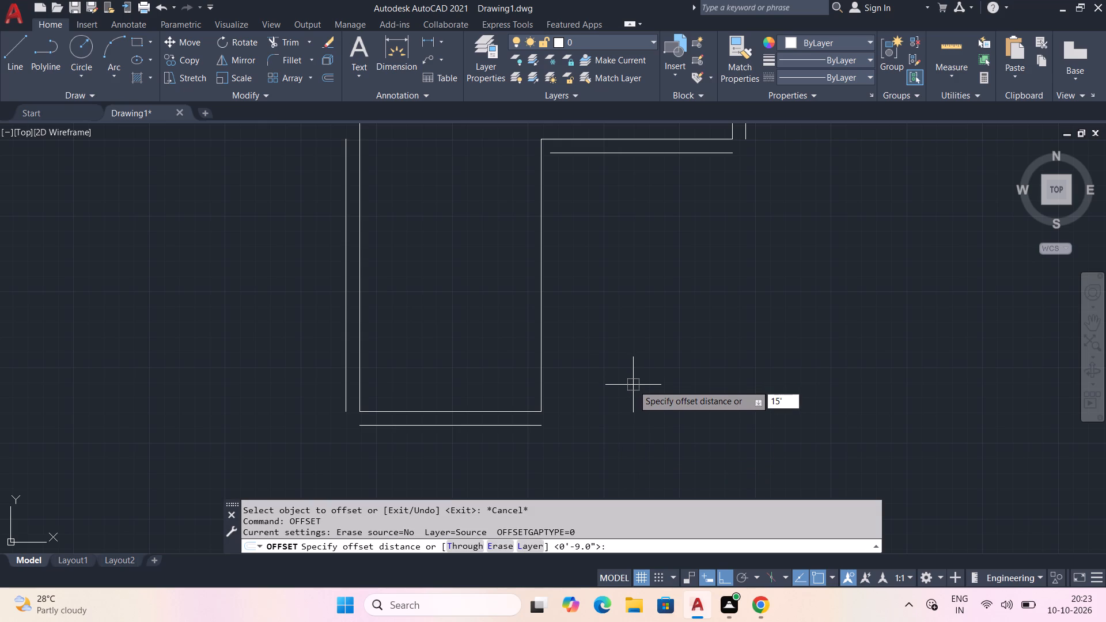
{"action": "left_click", "coordinate": [639, 151]}
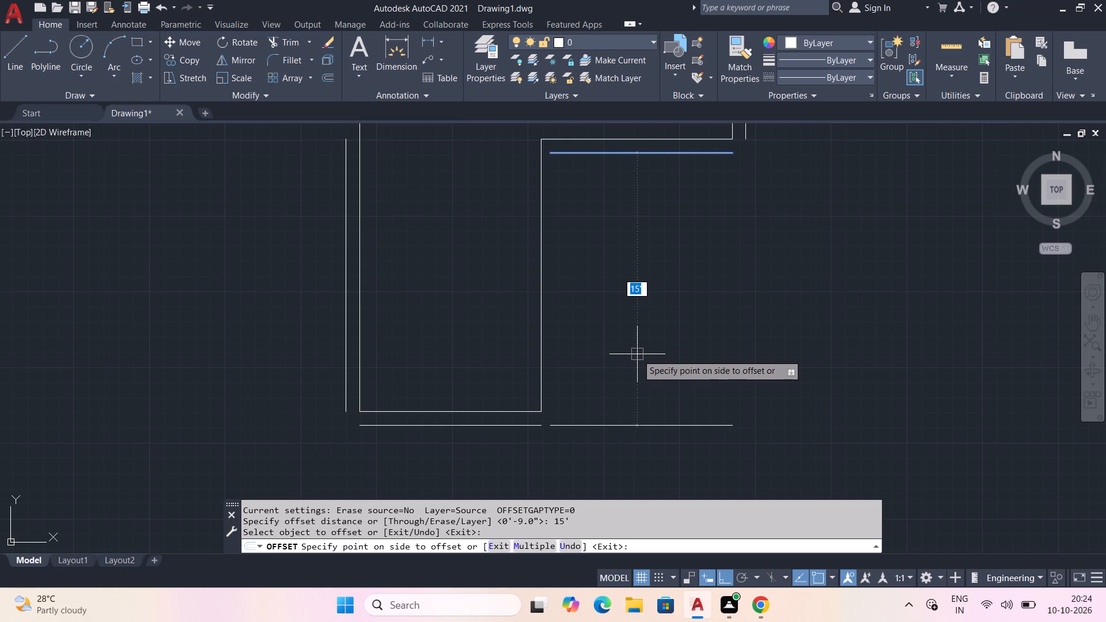
{"action": "left_click", "coordinate": [637, 354]}
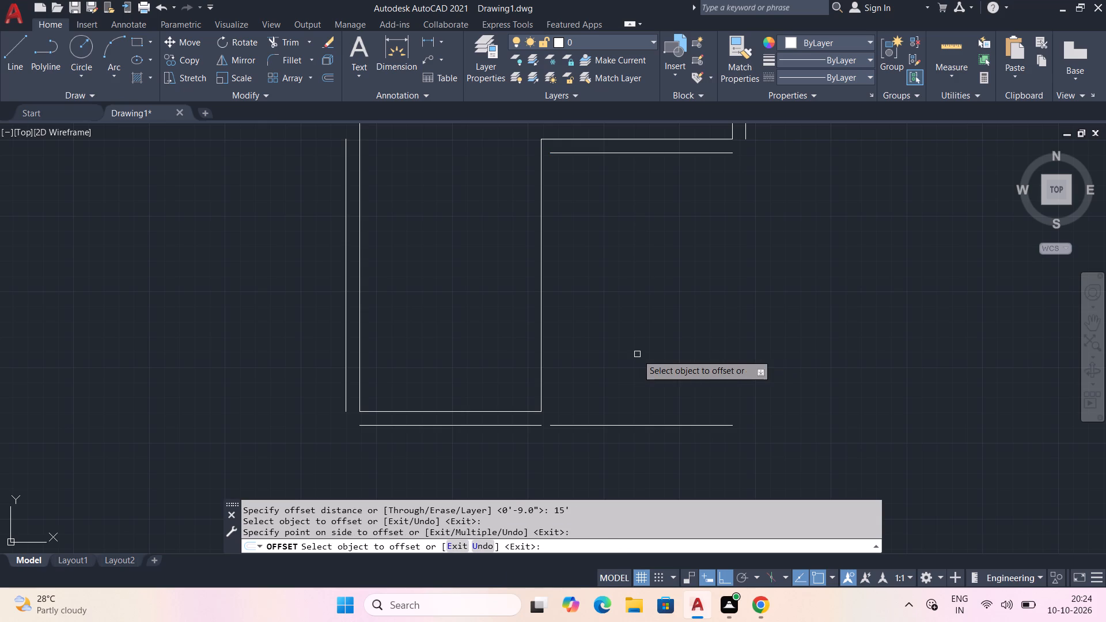
{"action": "key", "text": "Escape"}
Offset the lowest room's inner bottom line 5' upward into the room.
{"action": "key", "text": "o"}
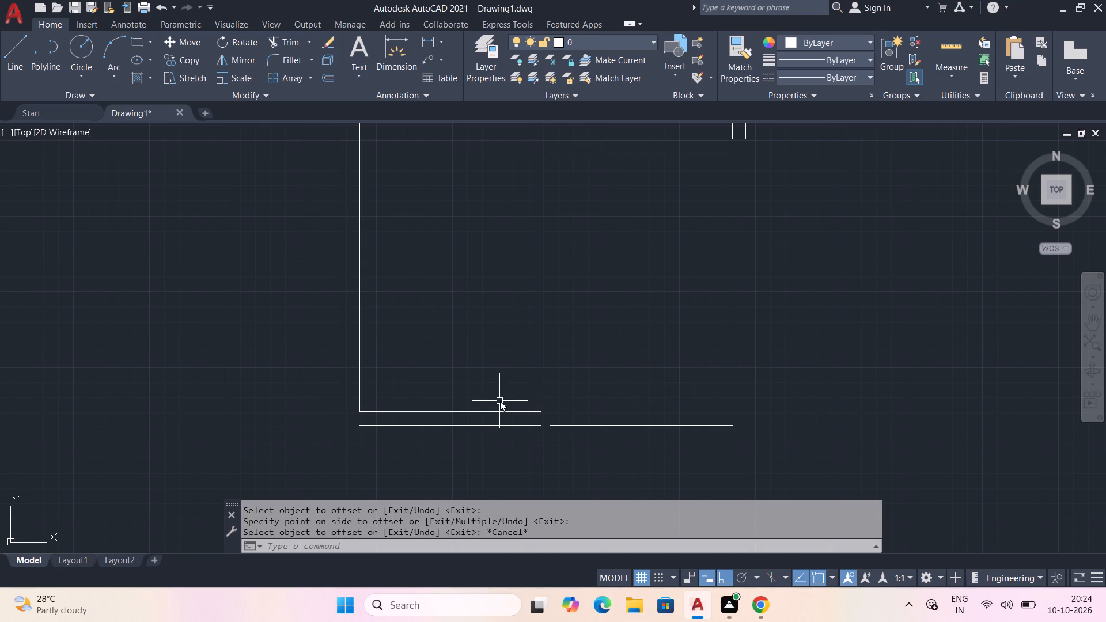
{"action": "type", "text": "f"}
{"action": "key", "text": "space"}
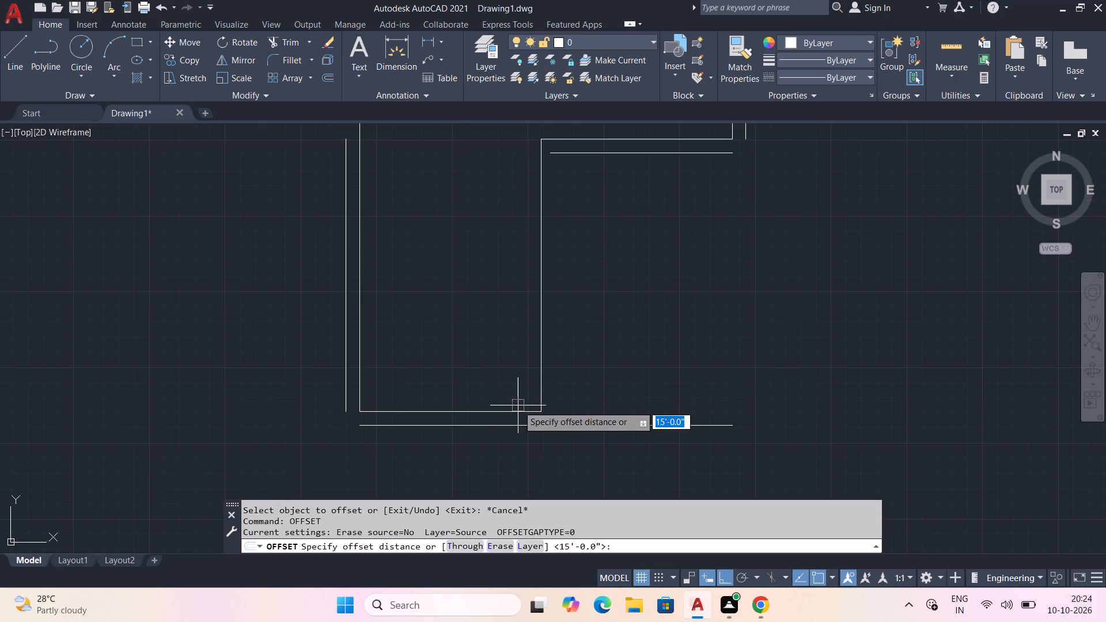
{"action": "key", "text": "1"}
{"action": "key", "text": "0"}
{"action": "key", "text": "apostrophe"}
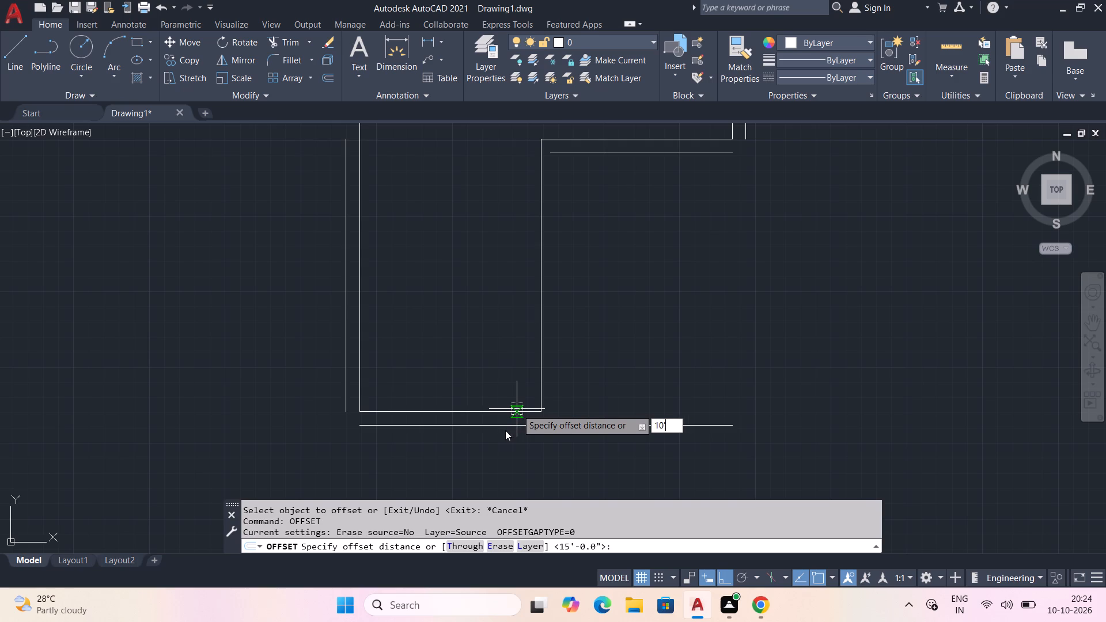
{"action": "key", "text": "BackSpace"}
{"action": "key", "text": "BackSpace"}
{"action": "key", "text": "BackSpace"}
{"action": "key", "text": "5"}
{"action": "key", "text": "apostrophe"}
{"action": "key", "text": "space"}
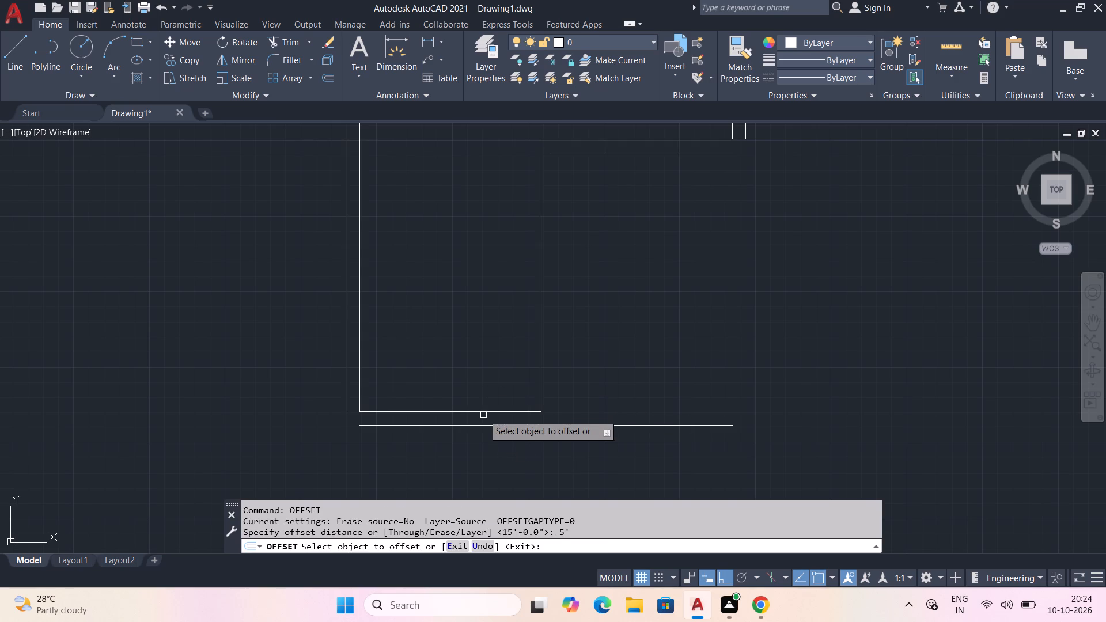
{"action": "left_click", "coordinate": [484, 409]}
{"action": "left_click", "coordinate": [484, 412]}
{"action": "left_click", "coordinate": [488, 345]}
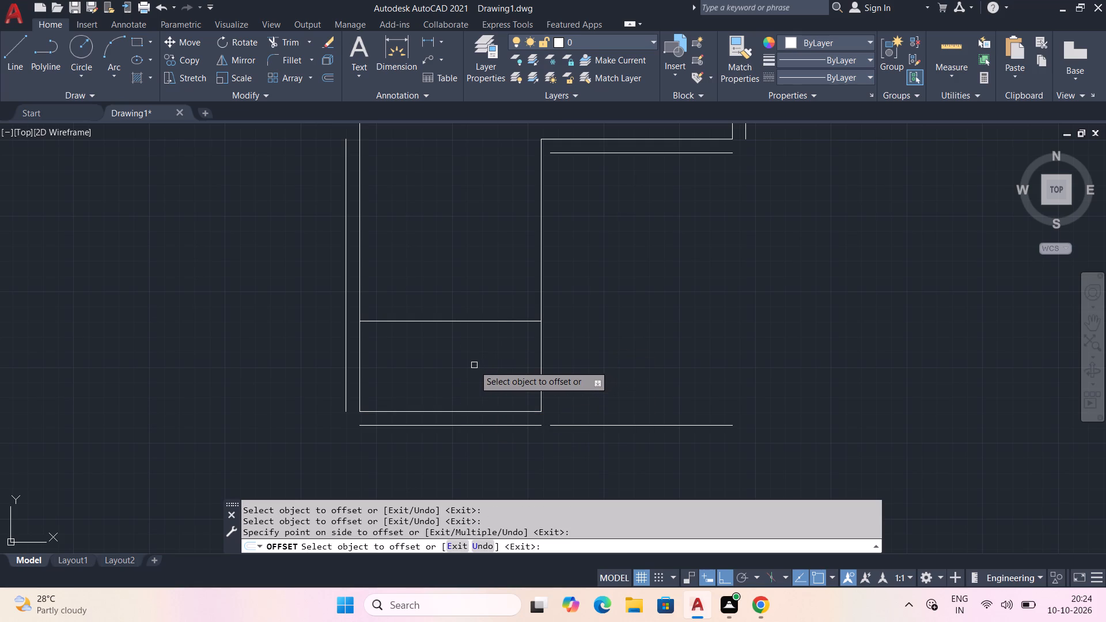
{"action": "key", "text": "space"}
Offset the new horizontal line inside the lowest room 9" downward to form a wall.
{"action": "key", "text": "space"}
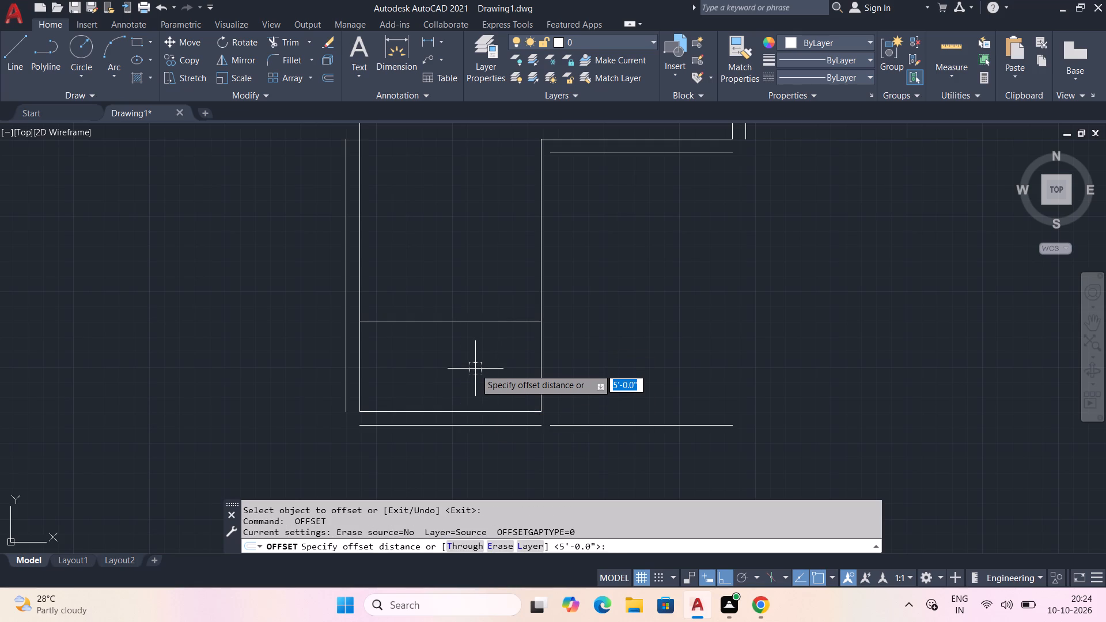
{"action": "key", "text": "9"}
{"action": "key", "text": "shift+quotedbl"}
{"action": "key", "text": "space"}
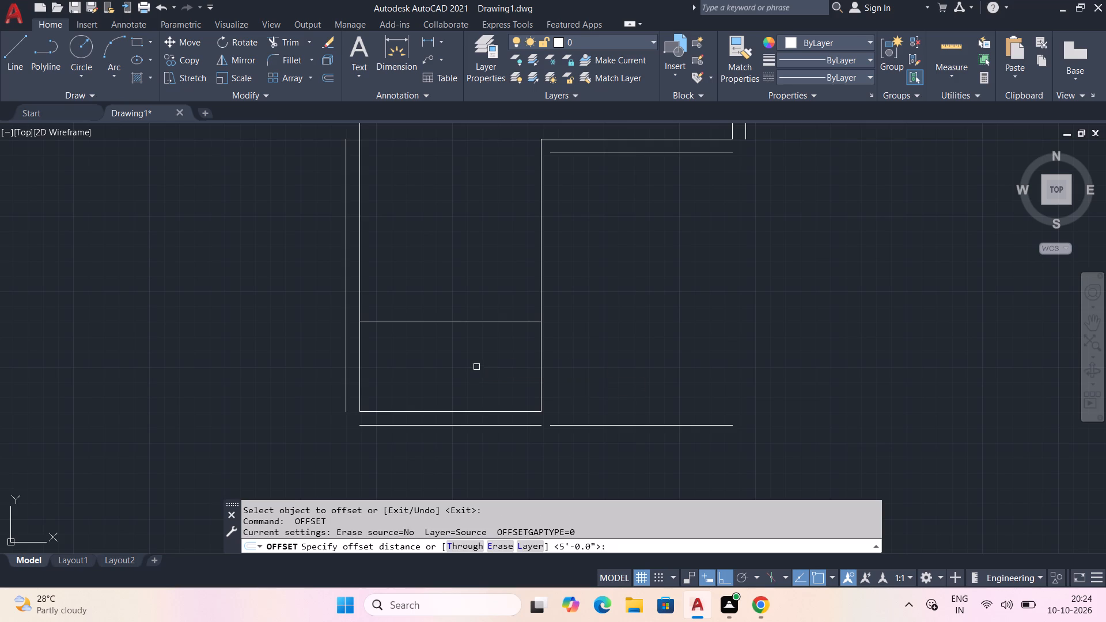
{"action": "left_click", "coordinate": [481, 323]}
{"action": "left_click", "coordinate": [478, 343]}
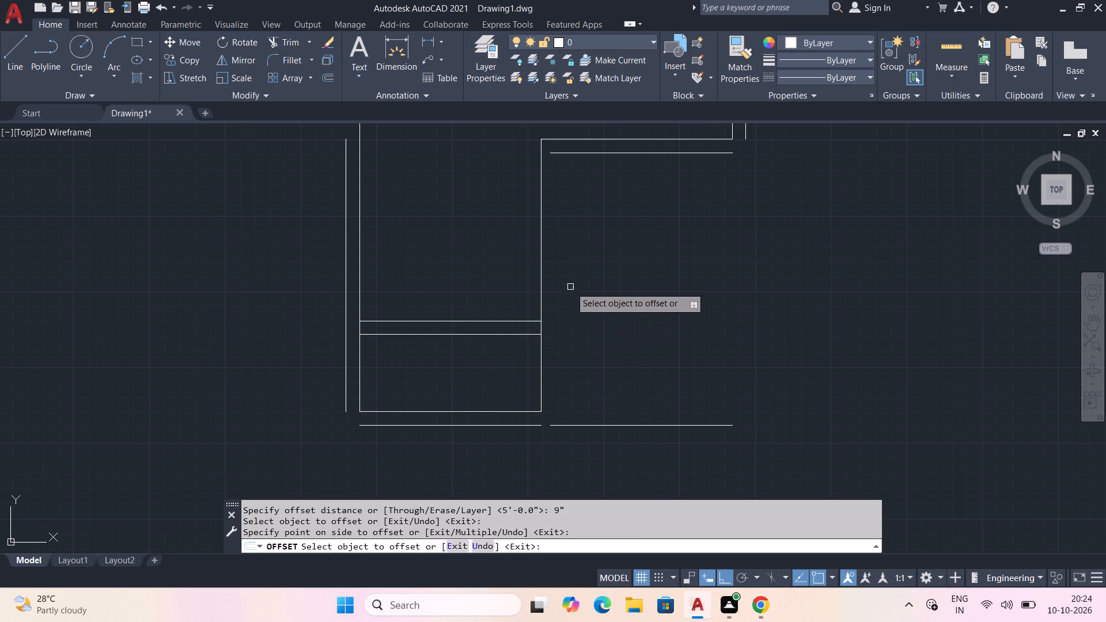
{"action": "middle_click_drag", "start_coordinate": [574, 280], "coordinate": [560, 382]}
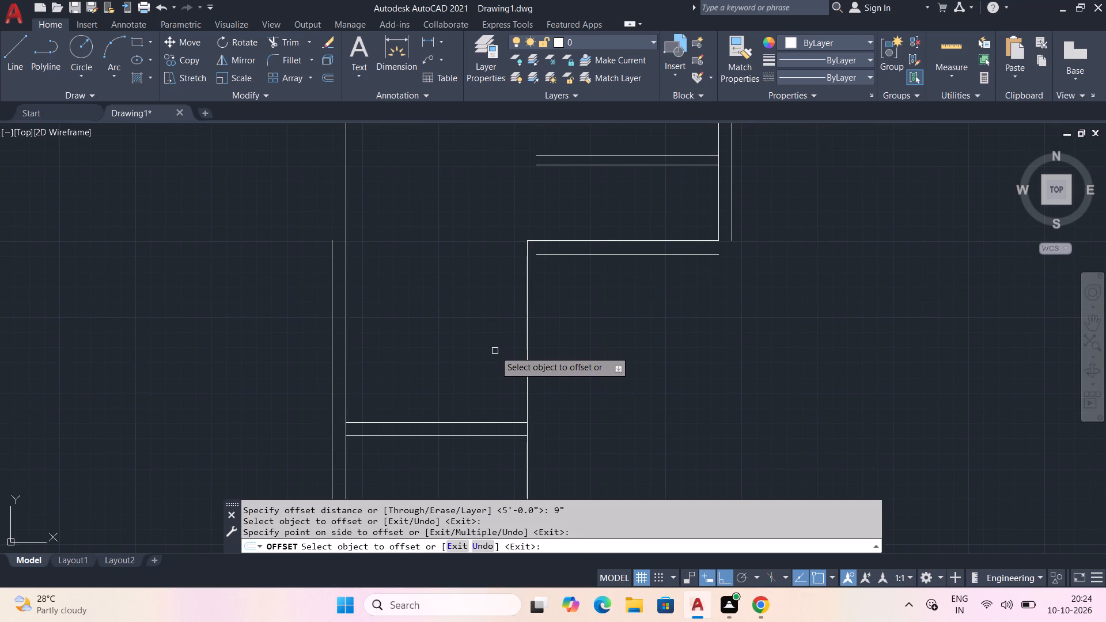
{"action": "key", "text": "space"}
Offset the lowest room's right line 6" outward.
{"action": "key", "text": "space"}
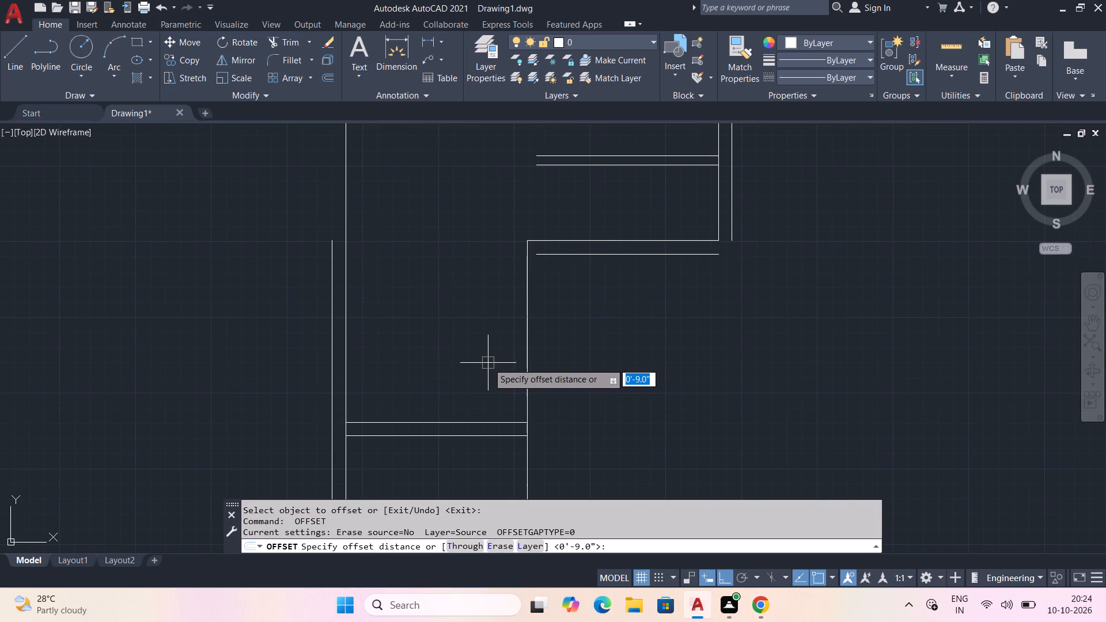
{"action": "key", "text": "6"}
{"action": "key", "text": "shift+quotedbl"}
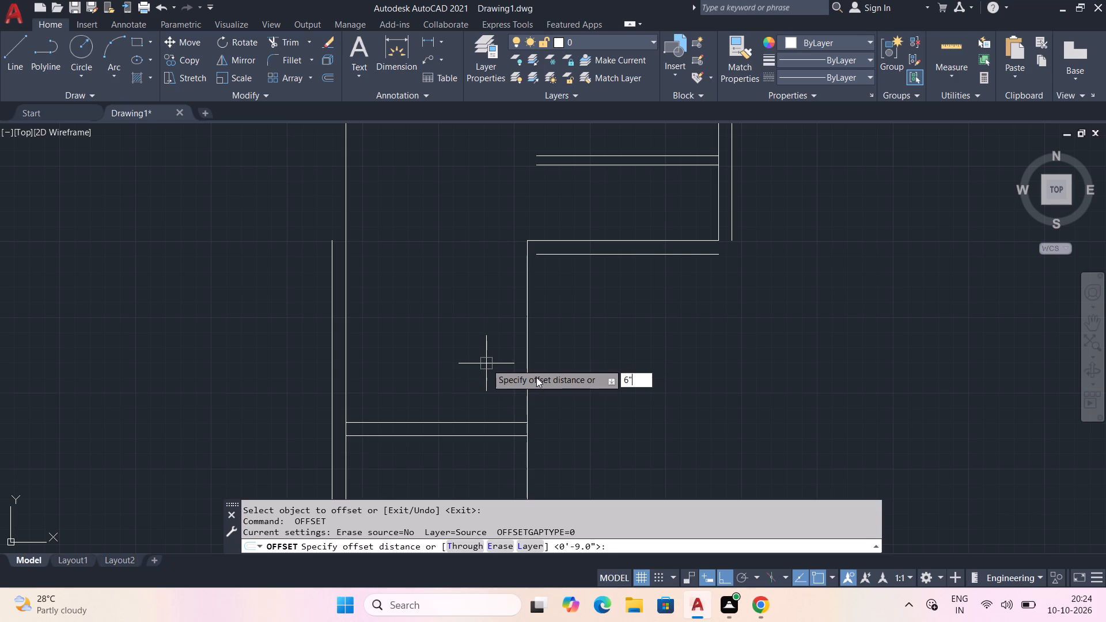
{"action": "key", "text": "space"}
{"action": "left_click", "coordinate": [529, 354]}
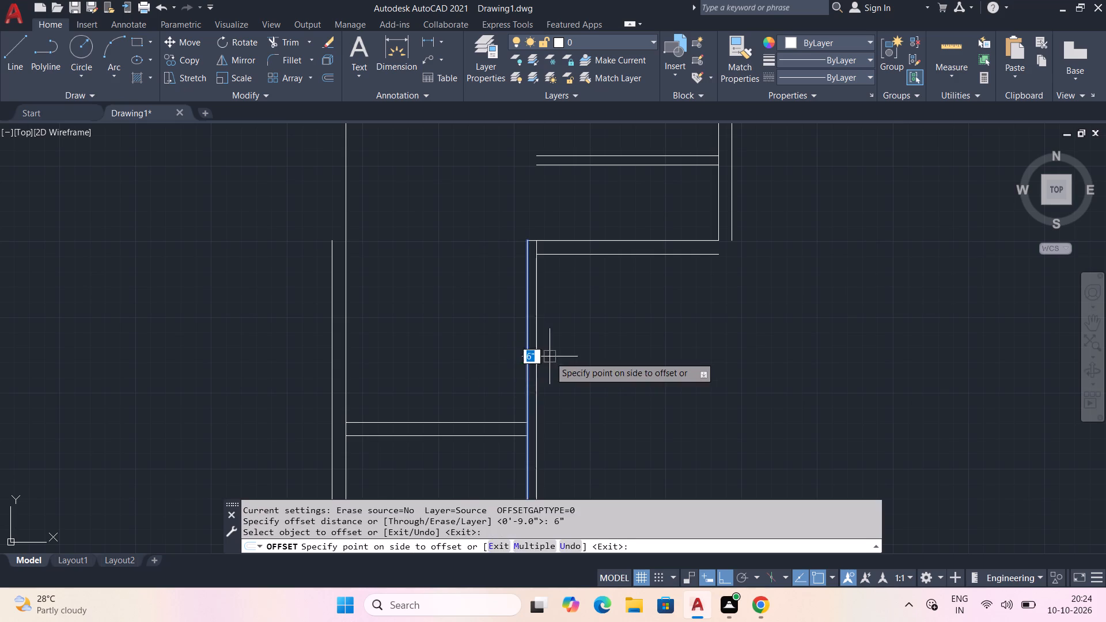
{"action": "left_click", "coordinate": [550, 356]}
{"action": "key", "text": "Escape"}
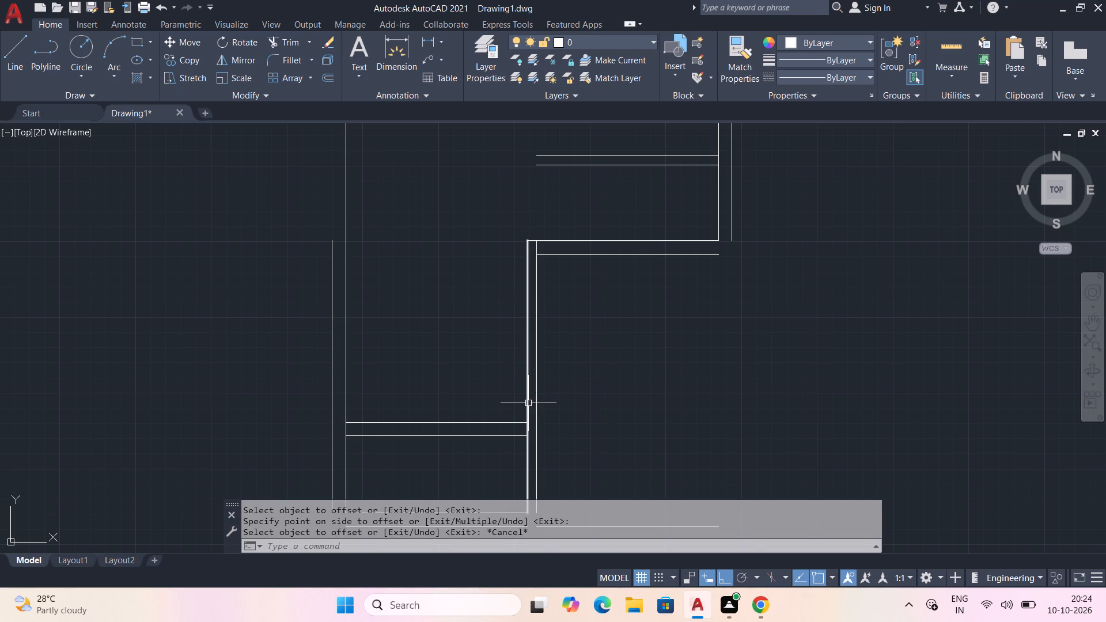
Extend both horizontal wall lines inside the lowest room to the room's outer right line.
{"action": "key", "text": "e"}
{"action": "key", "text": "s"}
{"action": "key", "text": "Escape"}
{"action": "key", "text": "Escape"}
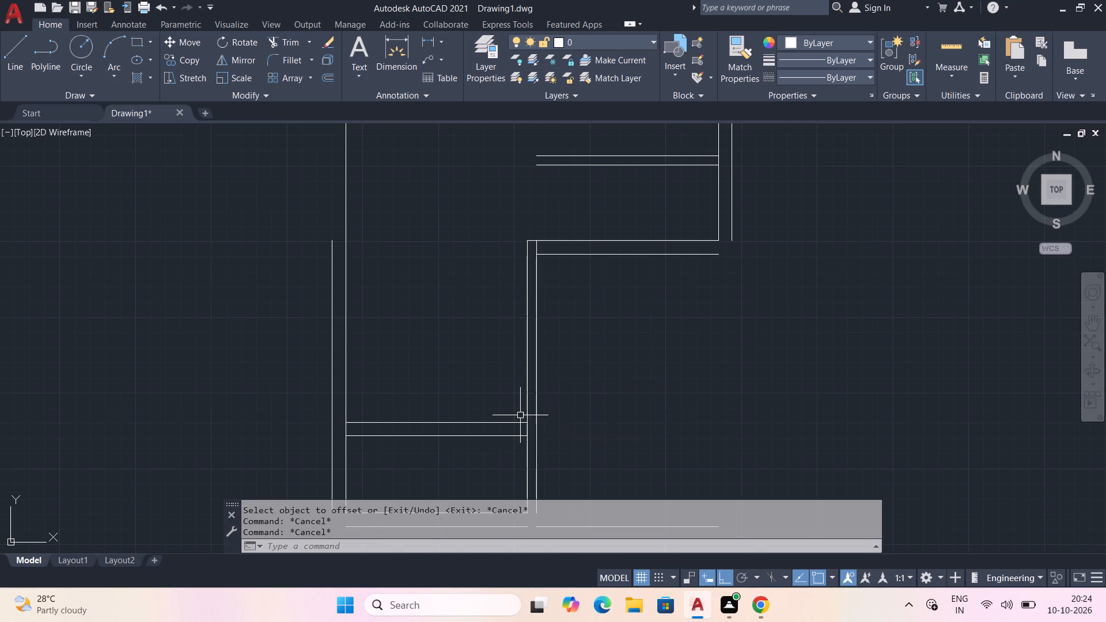
{"action": "key", "text": "e"}
{"action": "type", "text": "x"}
{"action": "key", "text": "space"}
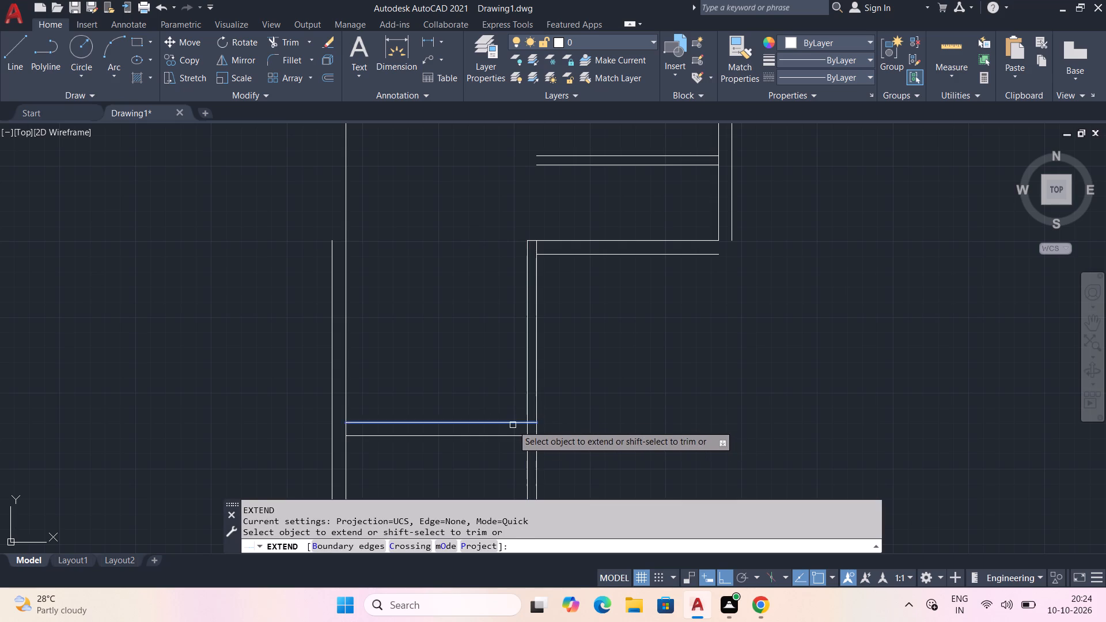
{"action": "left_click", "coordinate": [513, 425]}
{"action": "left_click", "coordinate": [512, 437]}
{"action": "middle_click_drag", "start_coordinate": [503, 447], "coordinate": [484, 356]}
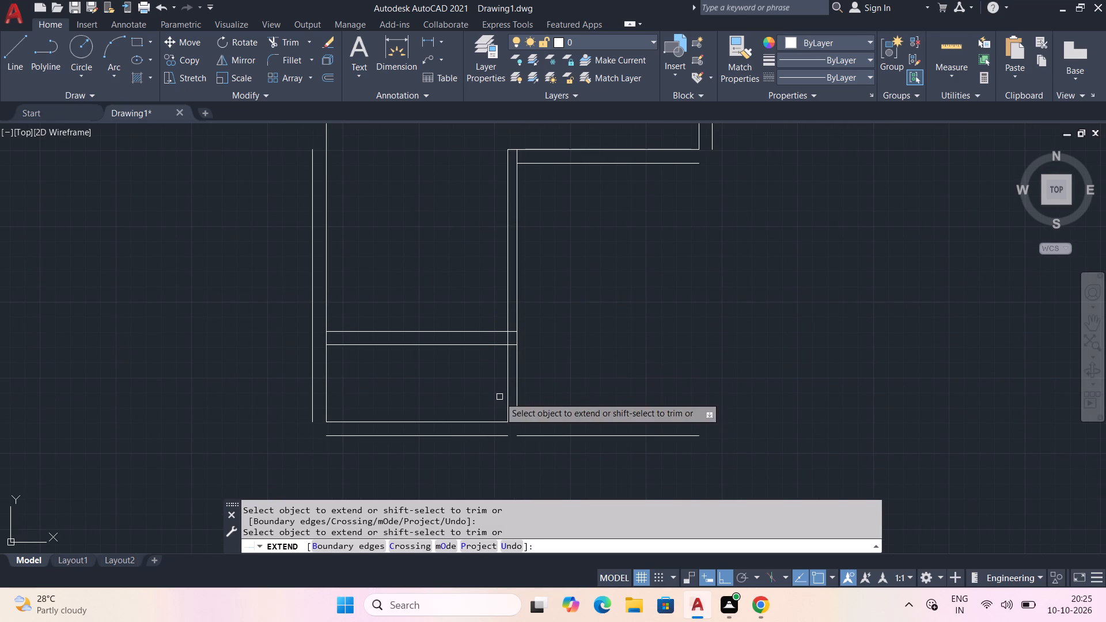
{"action": "key", "text": "grave"}
{"action": "key", "text": "Escape"}
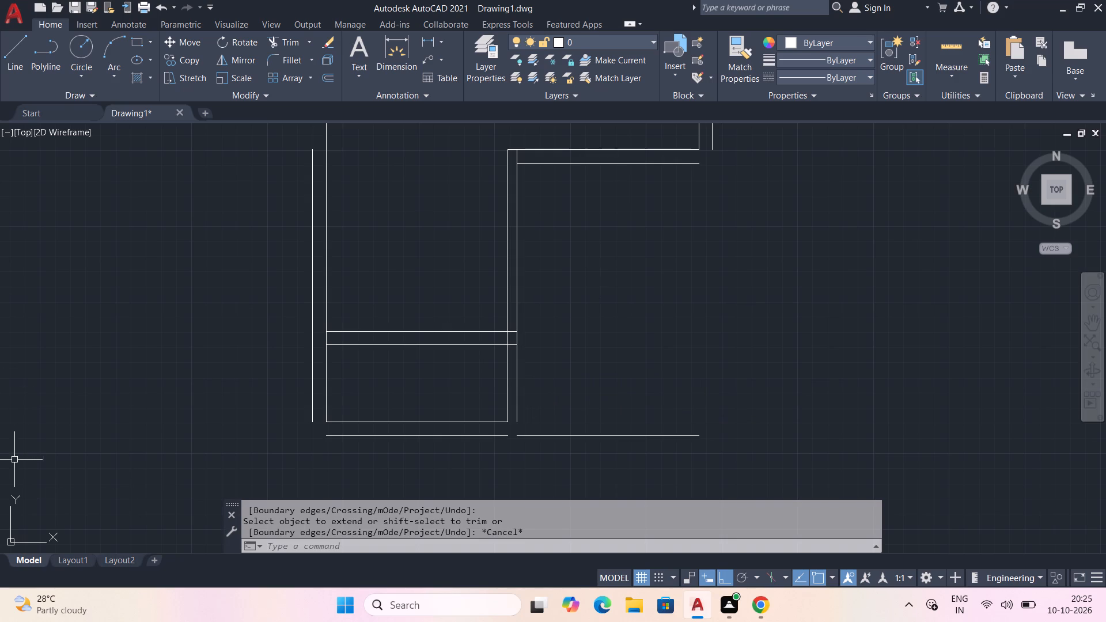
Trim the lowest room's inner right line between the two horizontal wall lines.
{"action": "scroll", "coordinate": [537, 386], "scroll_direction": "up", "scroll_amount": 1}
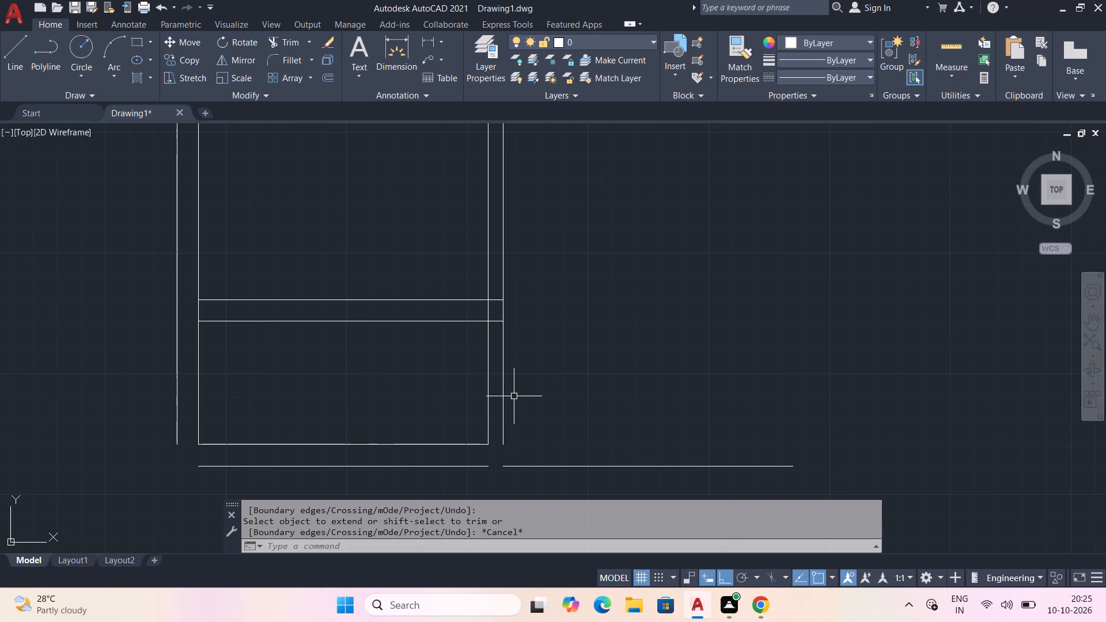
{"action": "key", "text": "t"}
{"action": "type", "text": "r"}
{"action": "key", "text": "space"}
{"action": "scroll", "coordinate": [489, 329], "scroll_direction": "up", "scroll_amount": 2}
{"action": "left_click", "coordinate": [479, 294]}
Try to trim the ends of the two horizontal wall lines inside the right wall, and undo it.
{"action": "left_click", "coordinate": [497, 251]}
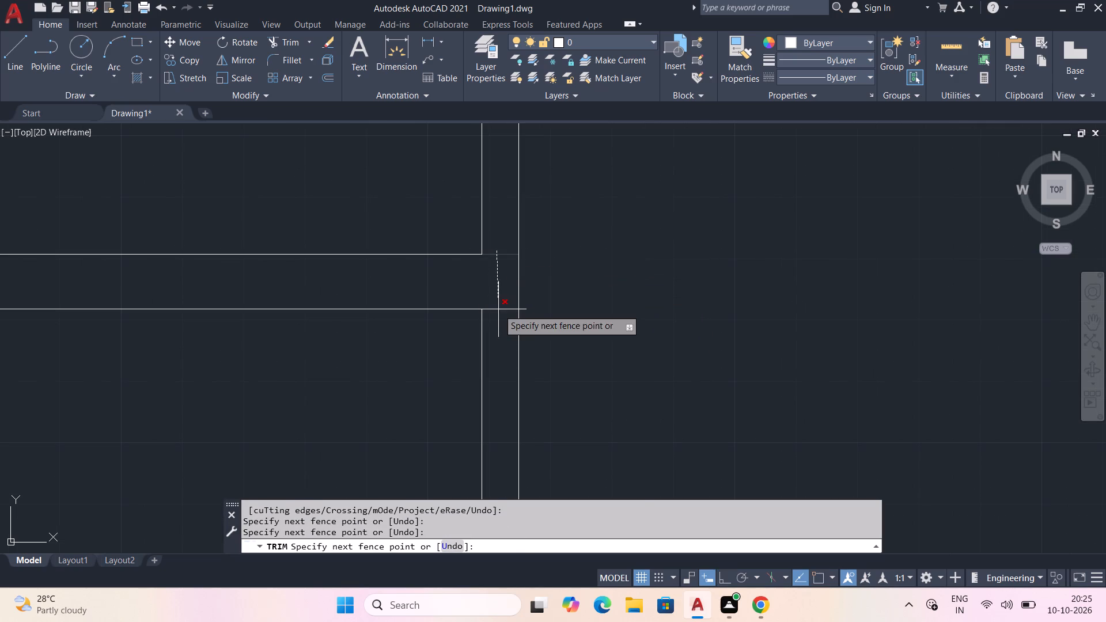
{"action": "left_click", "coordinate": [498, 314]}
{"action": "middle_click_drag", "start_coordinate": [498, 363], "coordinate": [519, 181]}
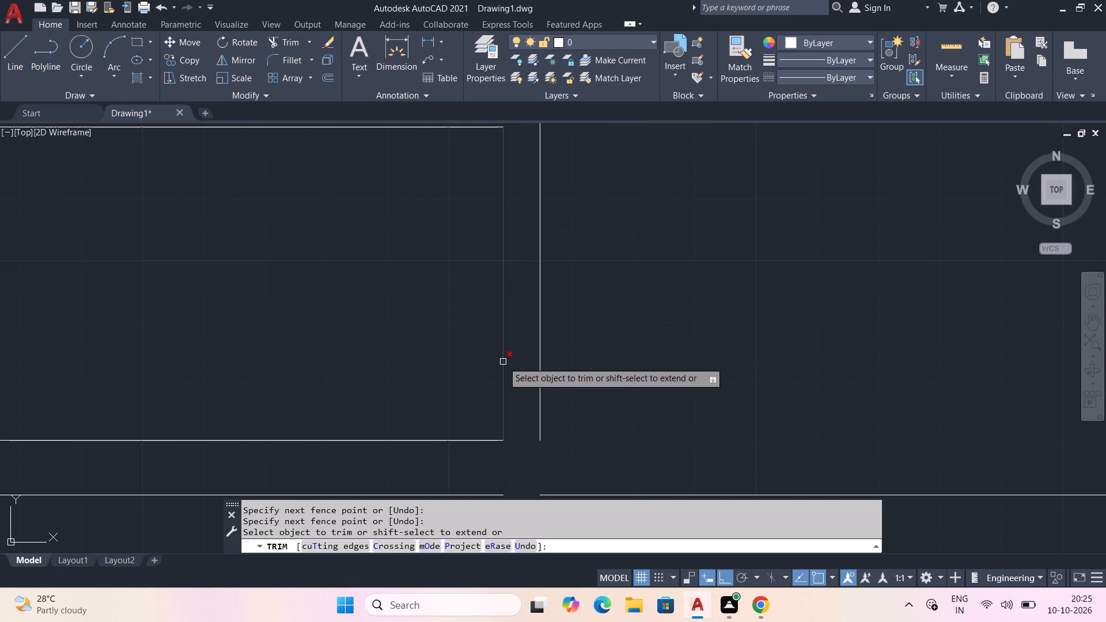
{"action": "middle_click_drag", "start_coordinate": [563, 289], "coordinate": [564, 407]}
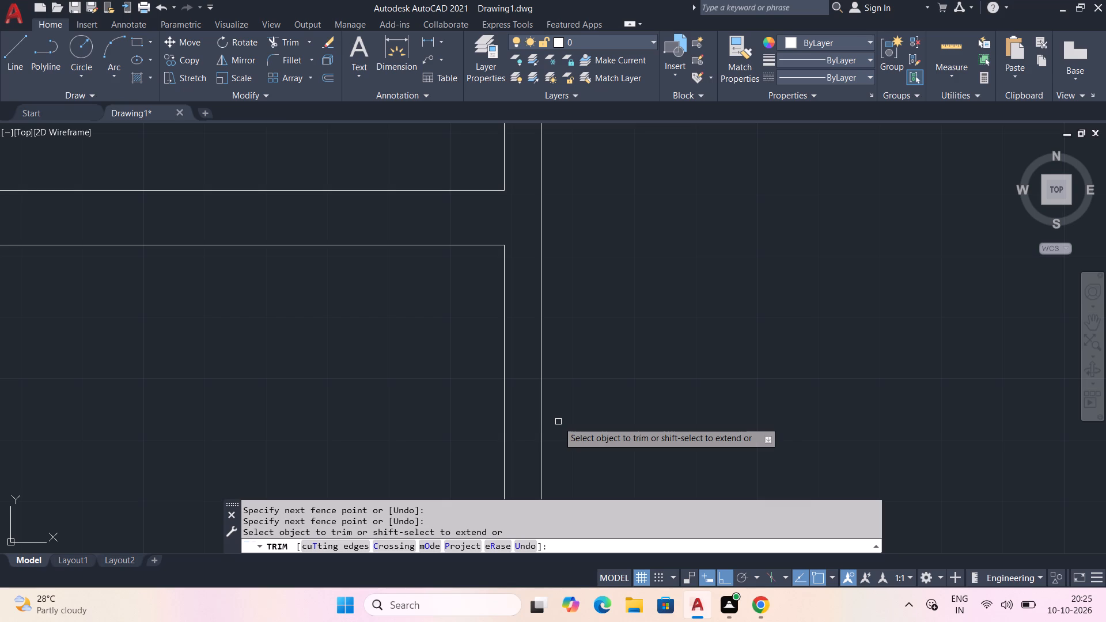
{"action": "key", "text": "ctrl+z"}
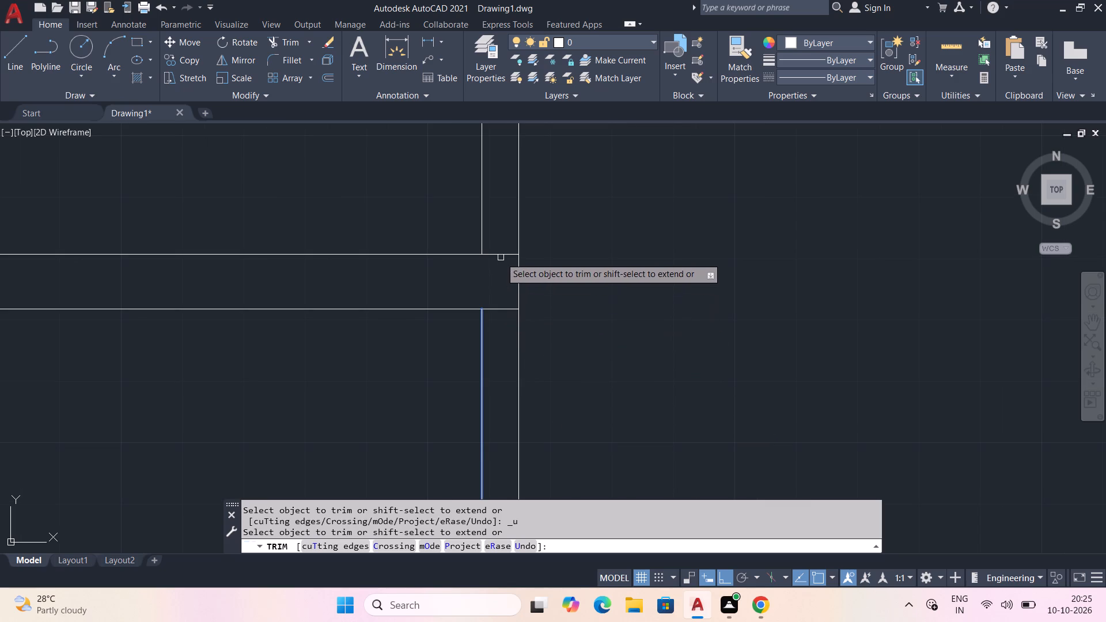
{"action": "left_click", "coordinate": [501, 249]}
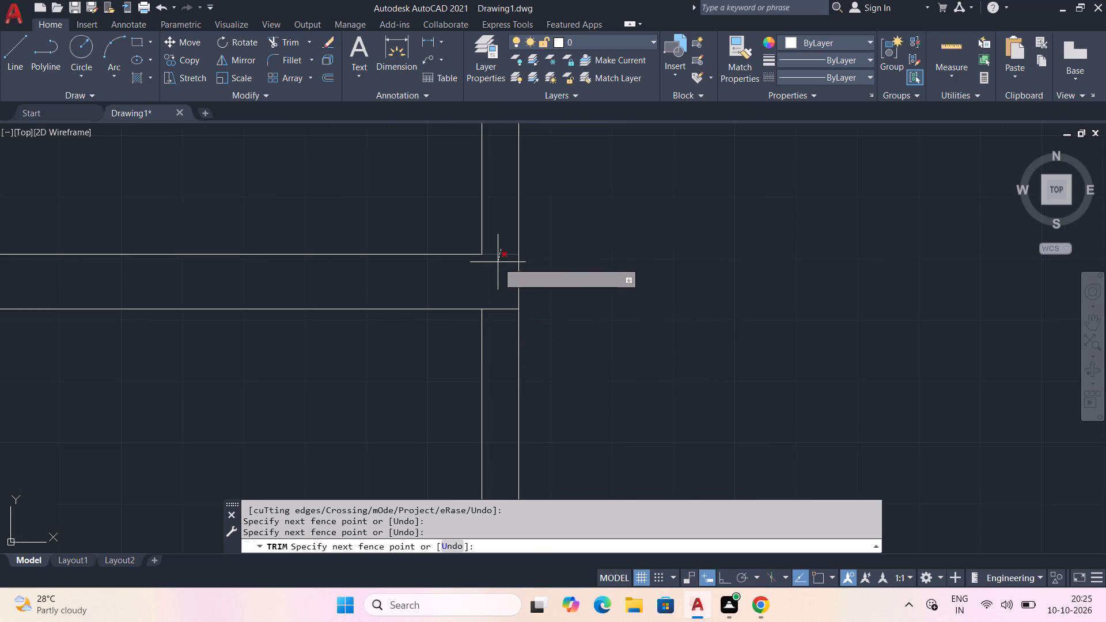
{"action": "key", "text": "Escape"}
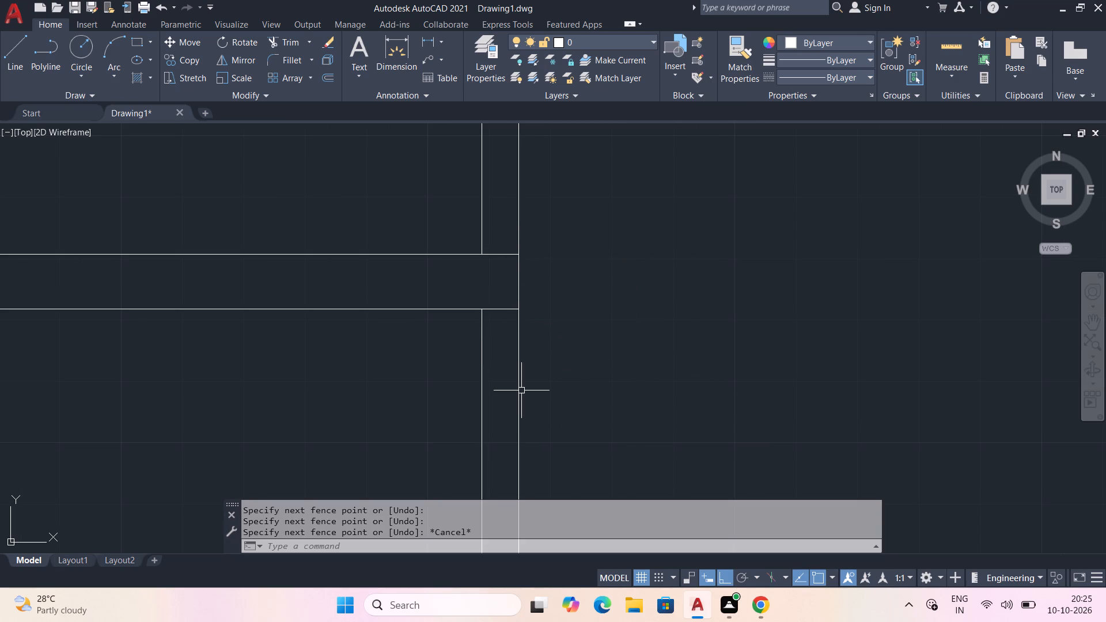
Trim off the lowest room's outer right line below the lower horizontal wall line.
{"action": "type", "text": "tr"}
{"action": "key", "text": "space"}
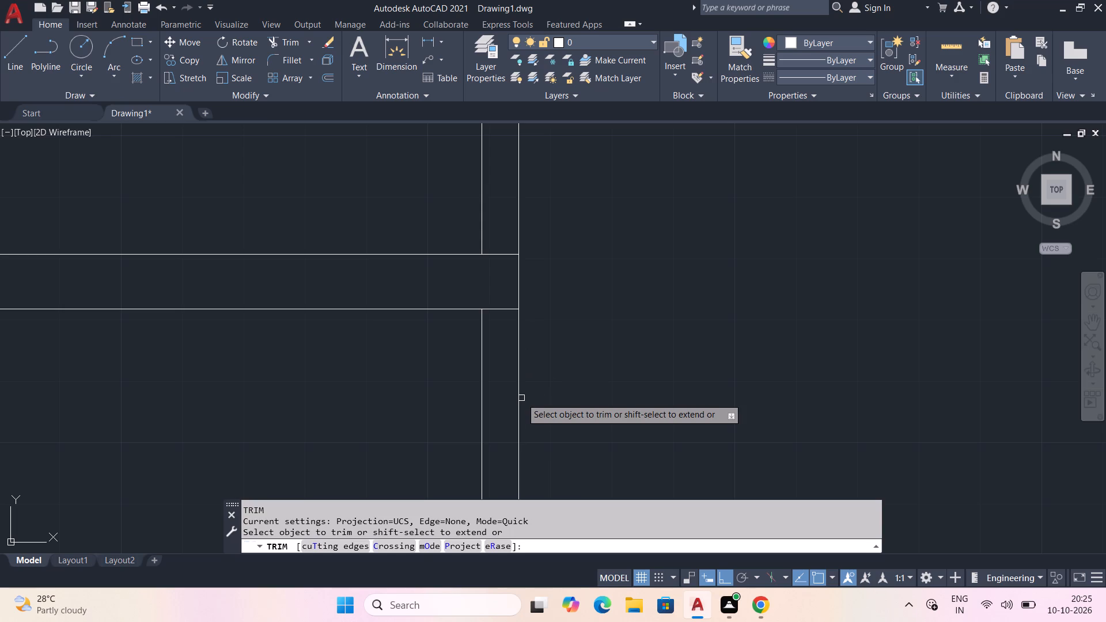
{"action": "left_click", "coordinate": [519, 401]}
{"action": "middle_click_drag", "start_coordinate": [525, 403], "coordinate": [548, 216]}
{"action": "scroll", "coordinate": [558, 341], "scroll_direction": "down", "scroll_amount": 2}
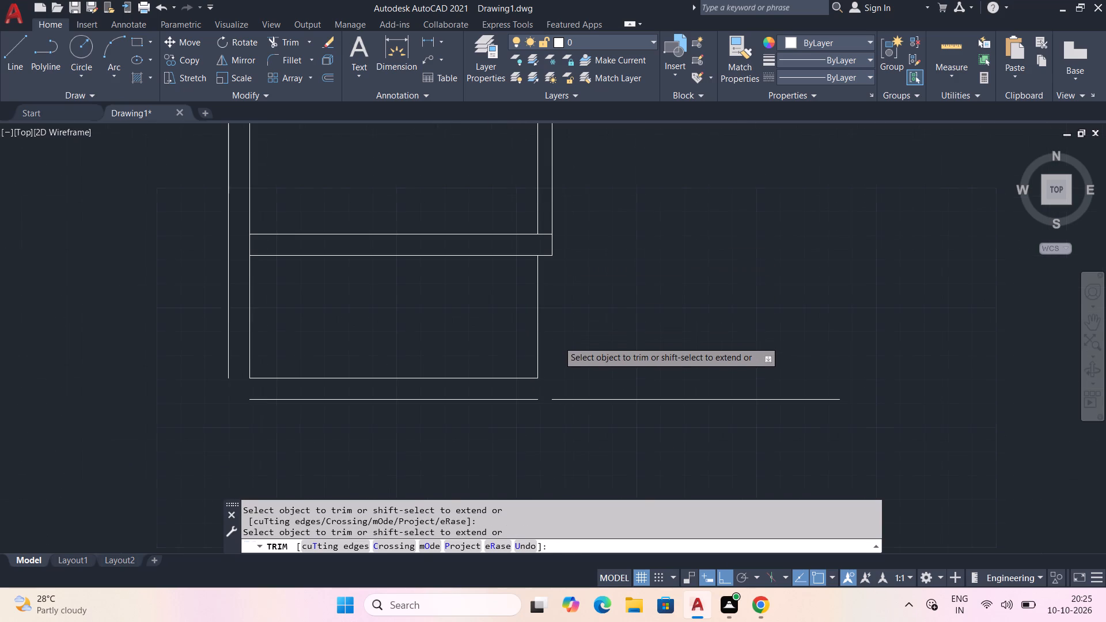
{"action": "middle_click_drag", "start_coordinate": [558, 342], "coordinate": [560, 366]}
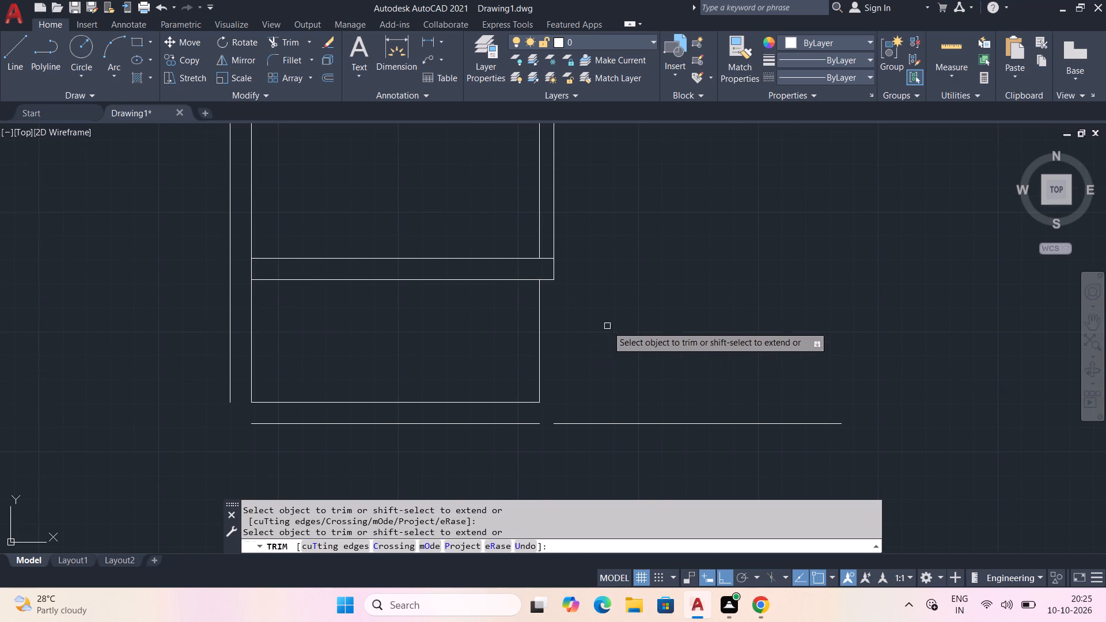
{"action": "key", "text": "Escape"}
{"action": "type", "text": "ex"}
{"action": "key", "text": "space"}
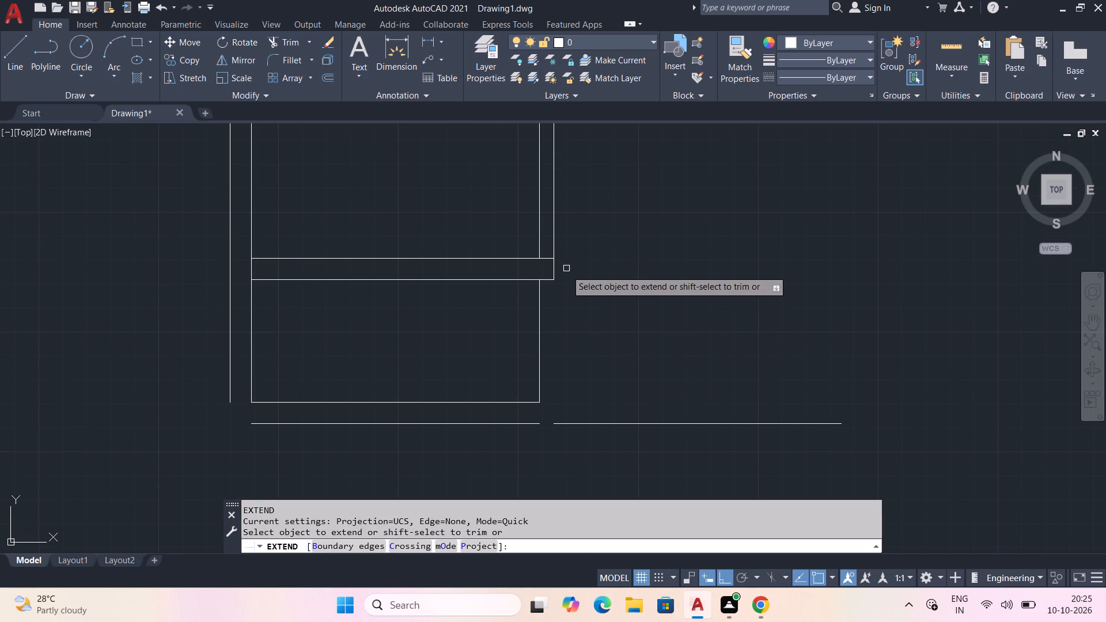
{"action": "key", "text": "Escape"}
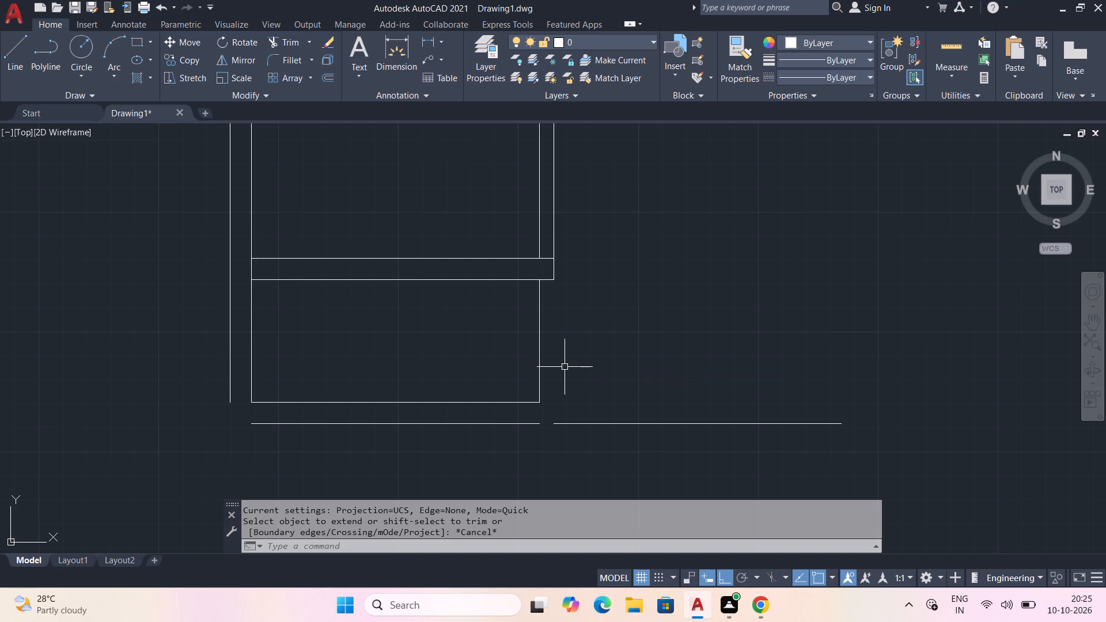
Offset the remaining right line below the horizontal wall 9" outward.
{"action": "type", "text": "of"}
{"action": "key", "text": "space"}
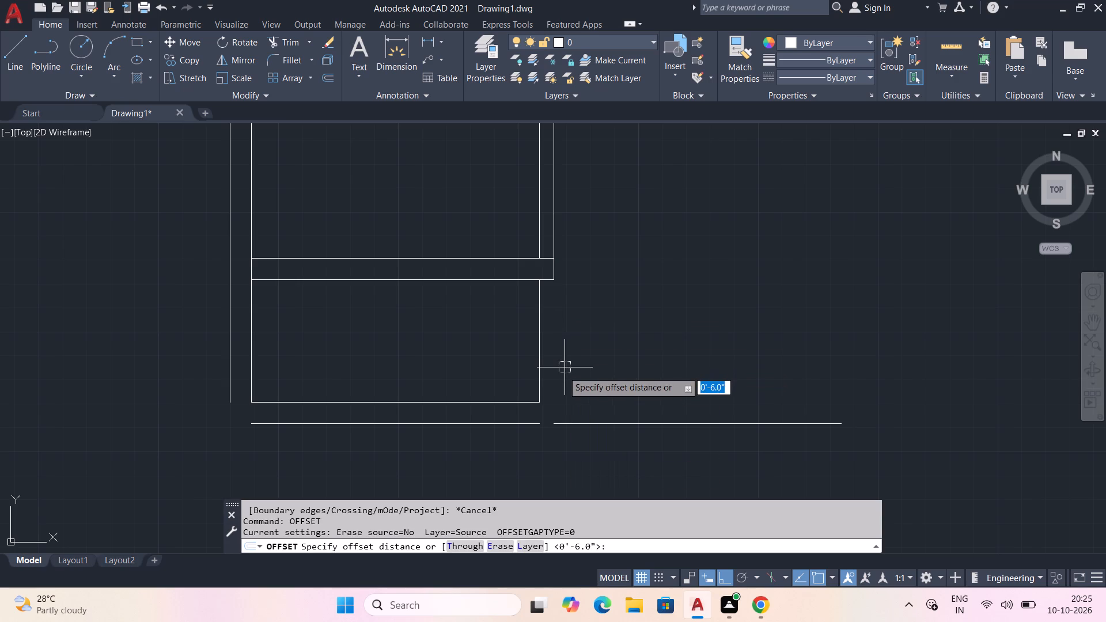
{"action": "key", "text": "9"}
{"action": "type", "text": "\""}
{"action": "key", "text": "space"}
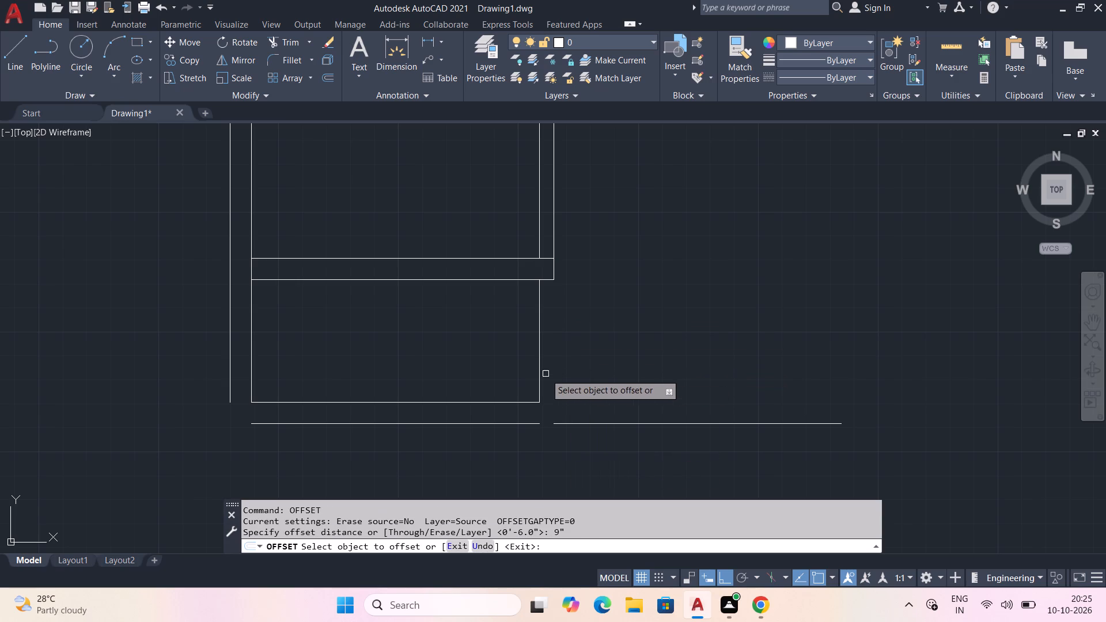
{"action": "left_click", "coordinate": [540, 371]}
{"action": "left_click", "coordinate": [633, 371]}
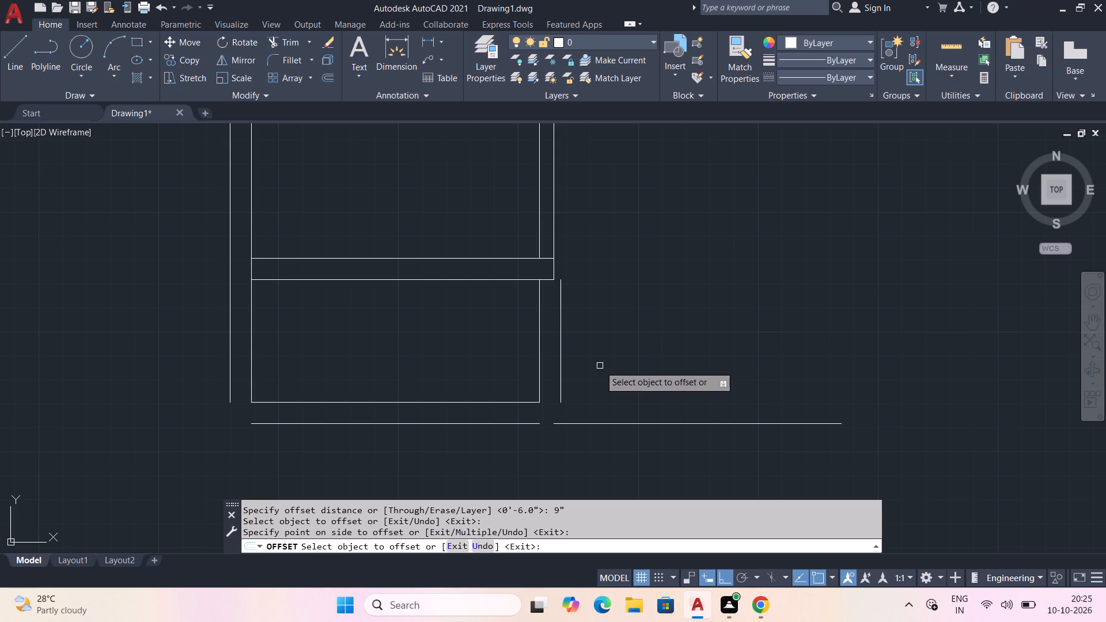
{"action": "key", "text": "Escape"}
Extend the lower horizontal wall line to both outer side lines, and the new 9" offset line down to the detached bottom line.
{"action": "type", "text": "ex"}
{"action": "key", "text": "space"}
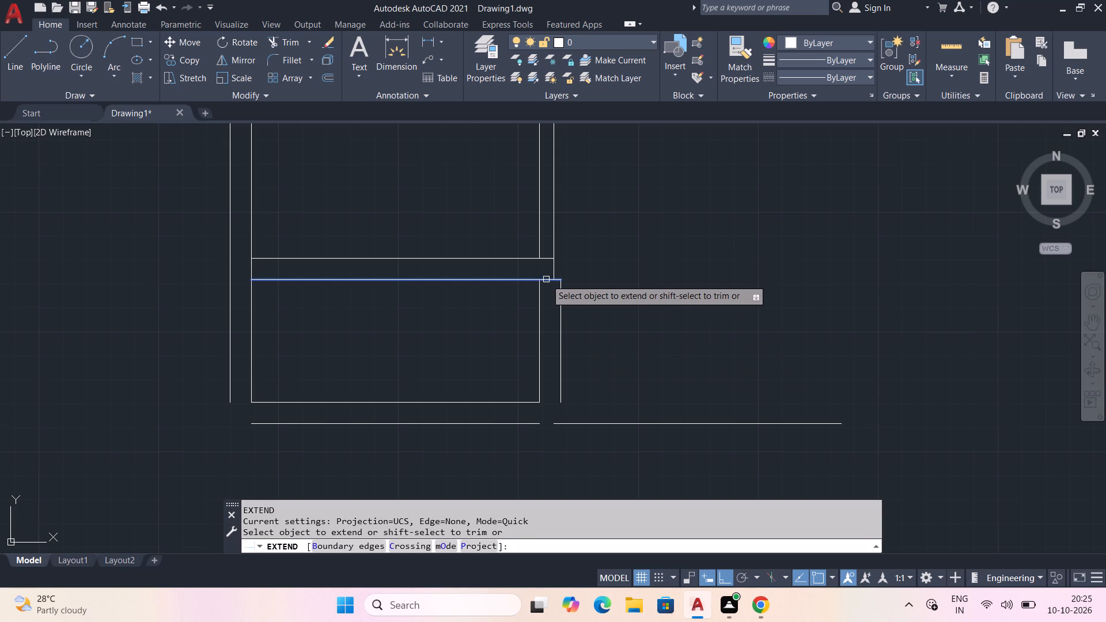
{"action": "left_click", "coordinate": [546, 279]}
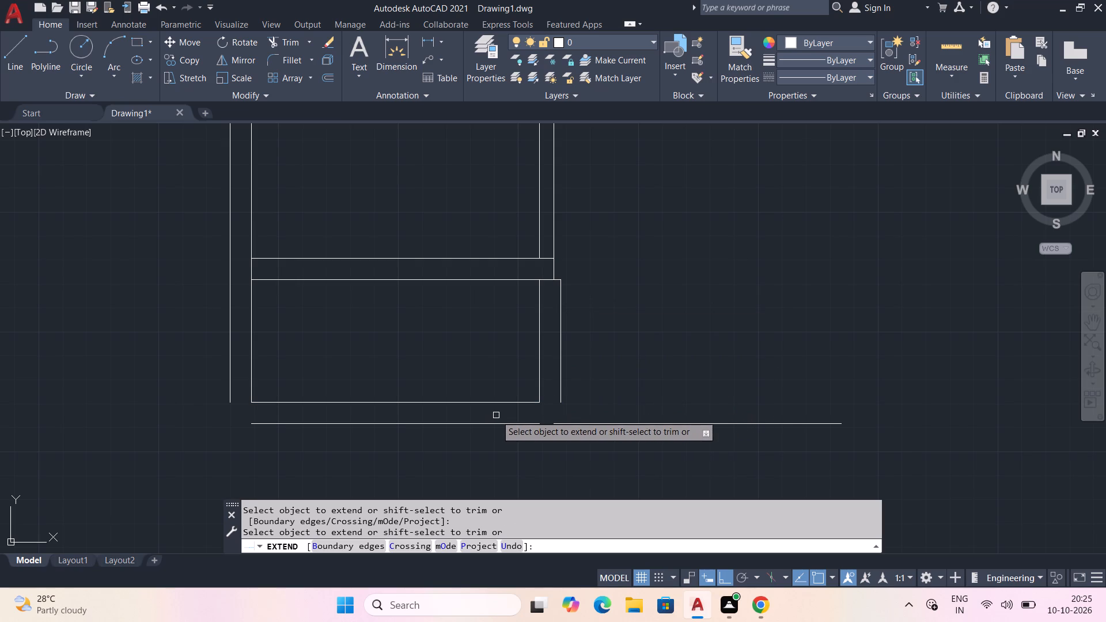
{"action": "left_click", "coordinate": [562, 397]}
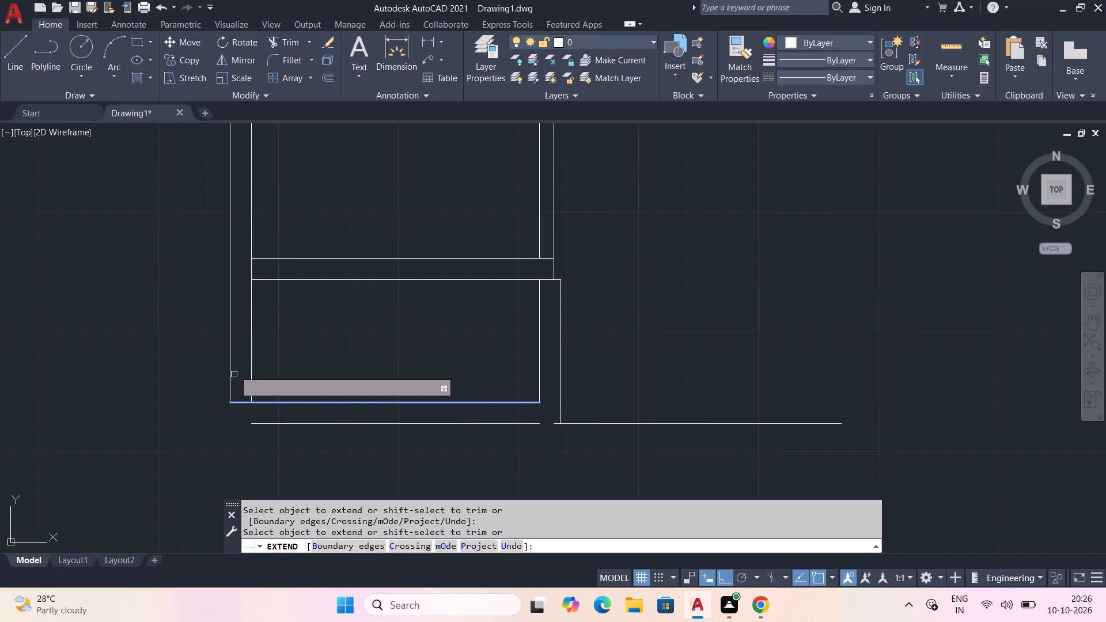
{"action": "left_click", "coordinate": [264, 281]}
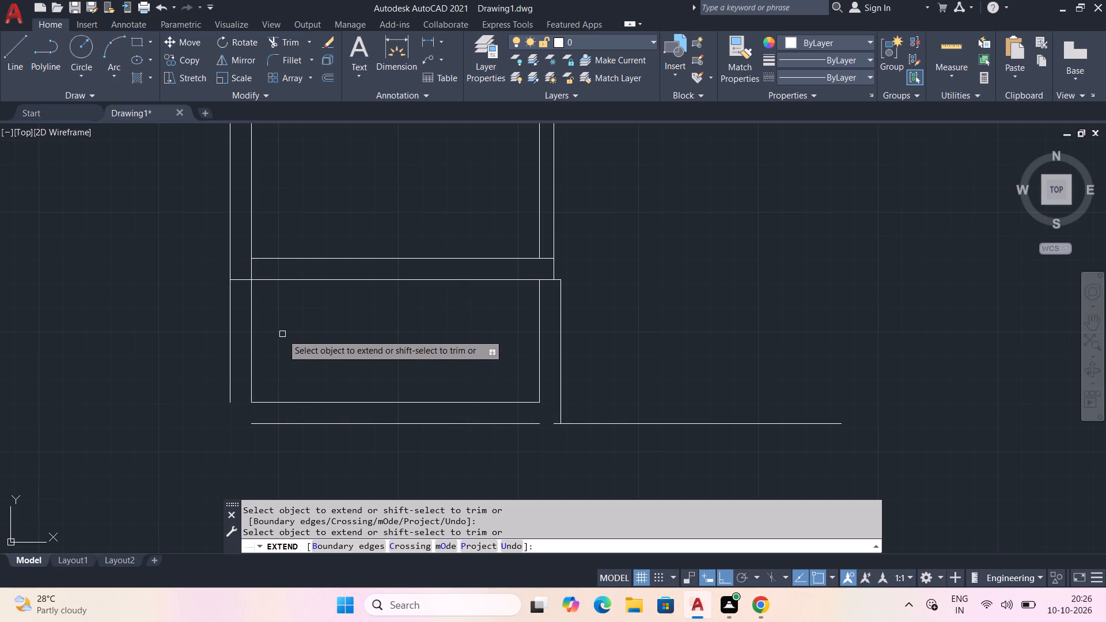
{"action": "key", "text": "Escape"}
Trim away the two left lines below the horizontal wall and the two bottom lines beneath it.
{"action": "key", "text": "t"}
{"action": "key", "text": "r"}
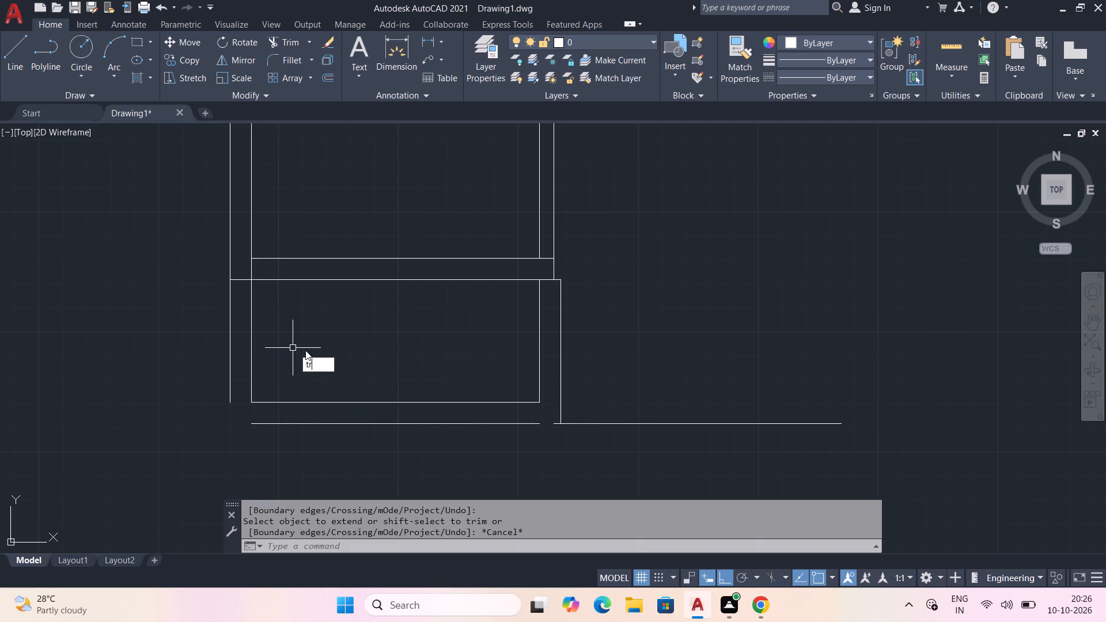
{"action": "key", "text": "space"}
{"action": "left_click_drag", "start_coordinate": [278, 336], "coordinate": [199, 338]}
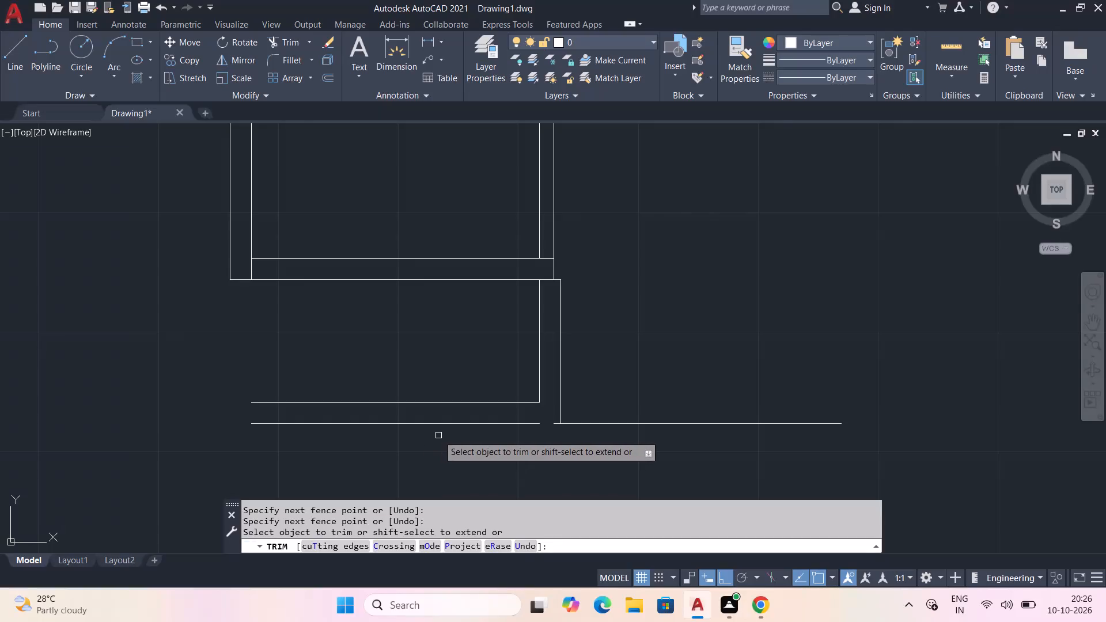
{"action": "left_click", "coordinate": [493, 426]}
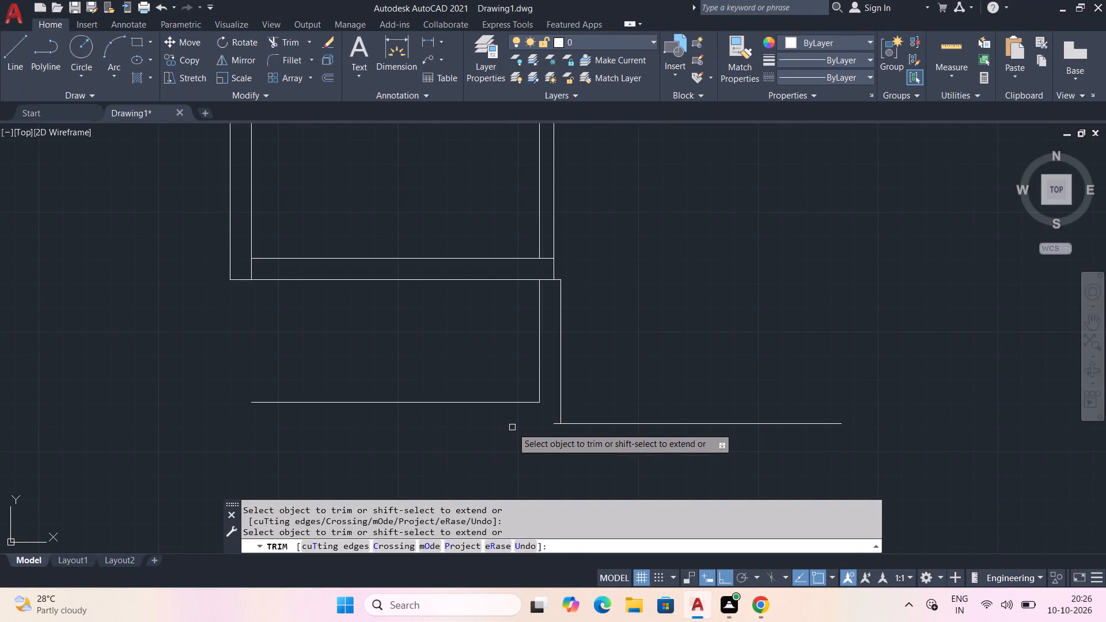
{"action": "left_click", "coordinate": [483, 403]}
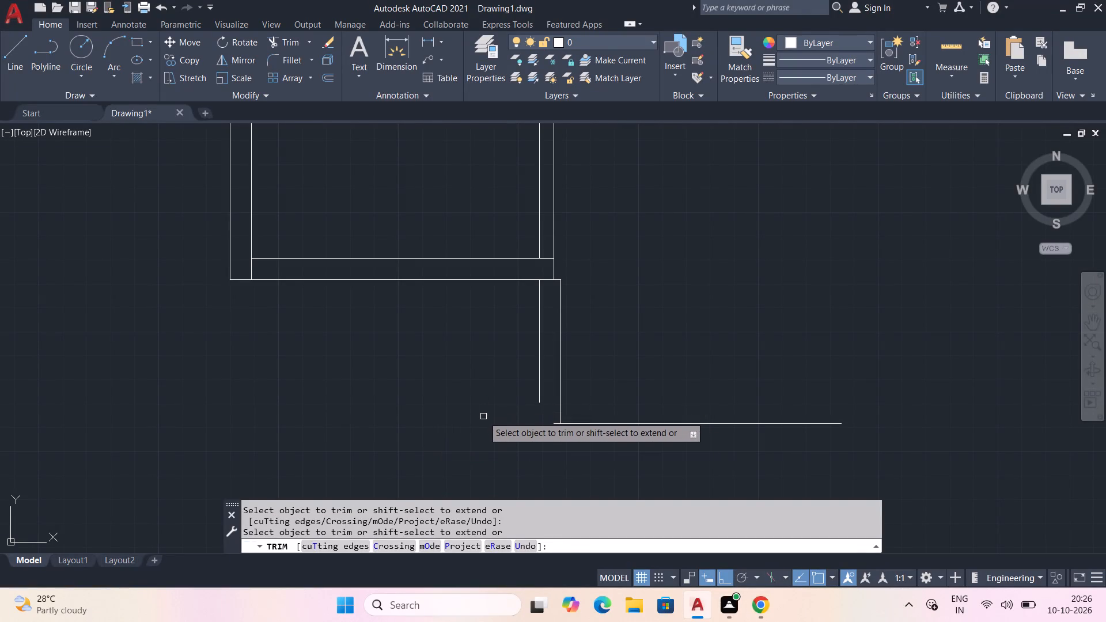
Trim the overlapping line pieces at the lowest room's bottom-left and bottom-right wall junctions.
{"action": "left_click", "coordinate": [252, 270]}
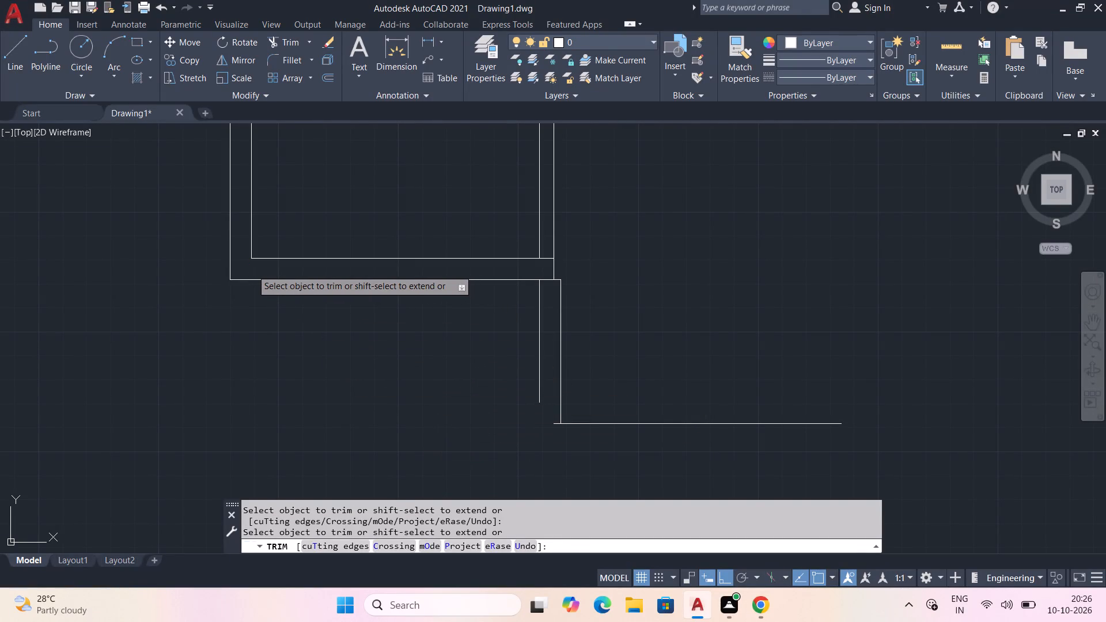
{"action": "left_click", "coordinate": [544, 257]}
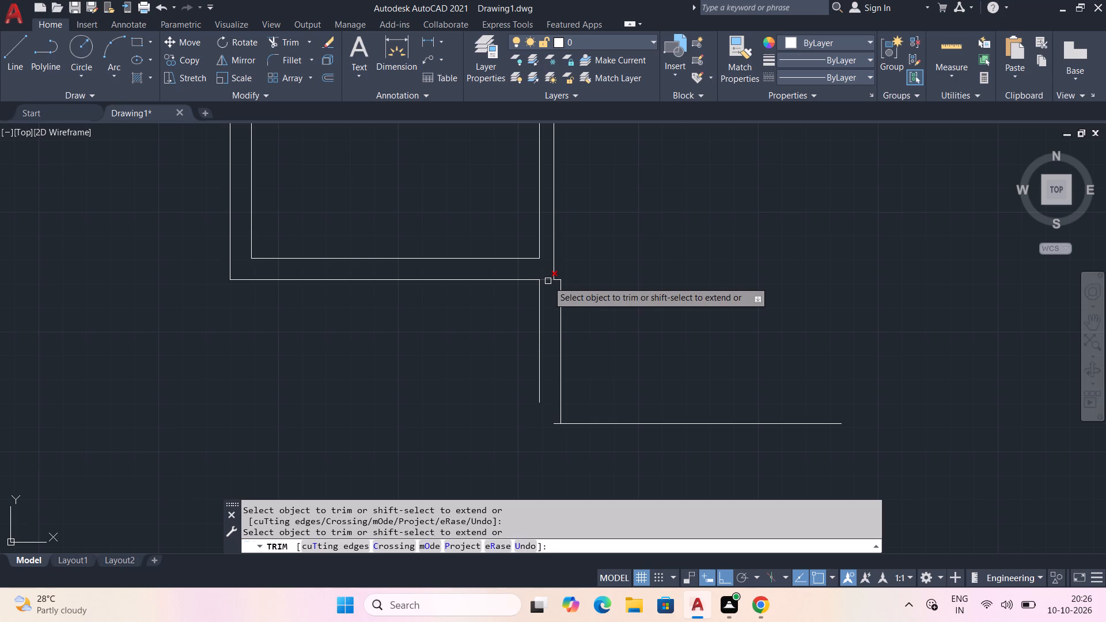
{"action": "left_click", "coordinate": [548, 281]}
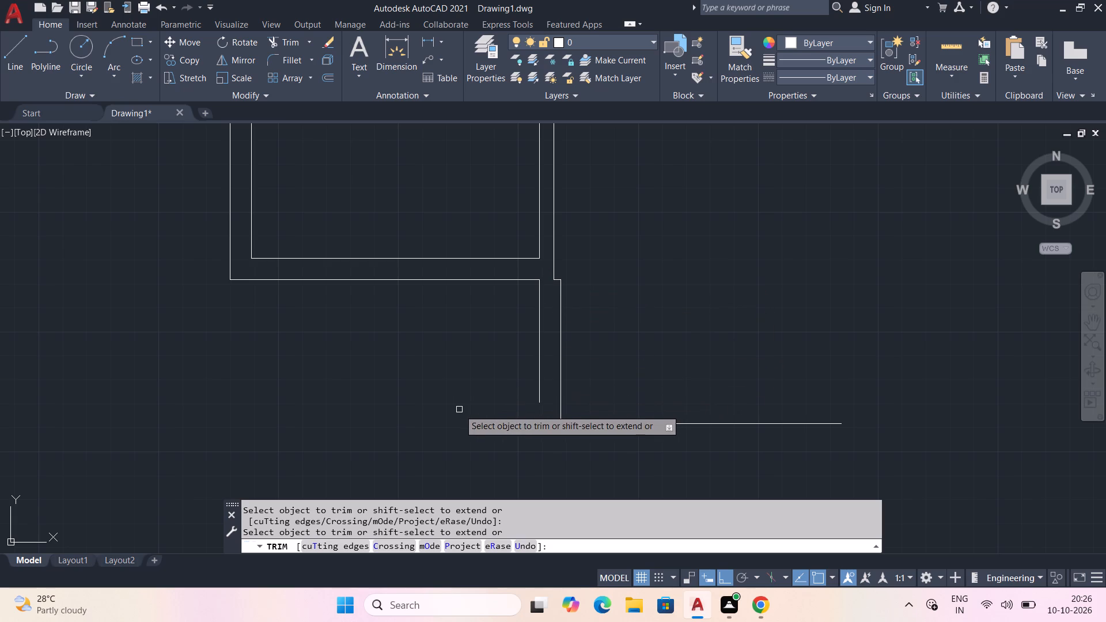
{"action": "key", "text": "Escape"}
Fillet the bottom line with the outer left vertical line below the horizontal wall to form a sharp corner.
{"action": "key", "text": "f"}
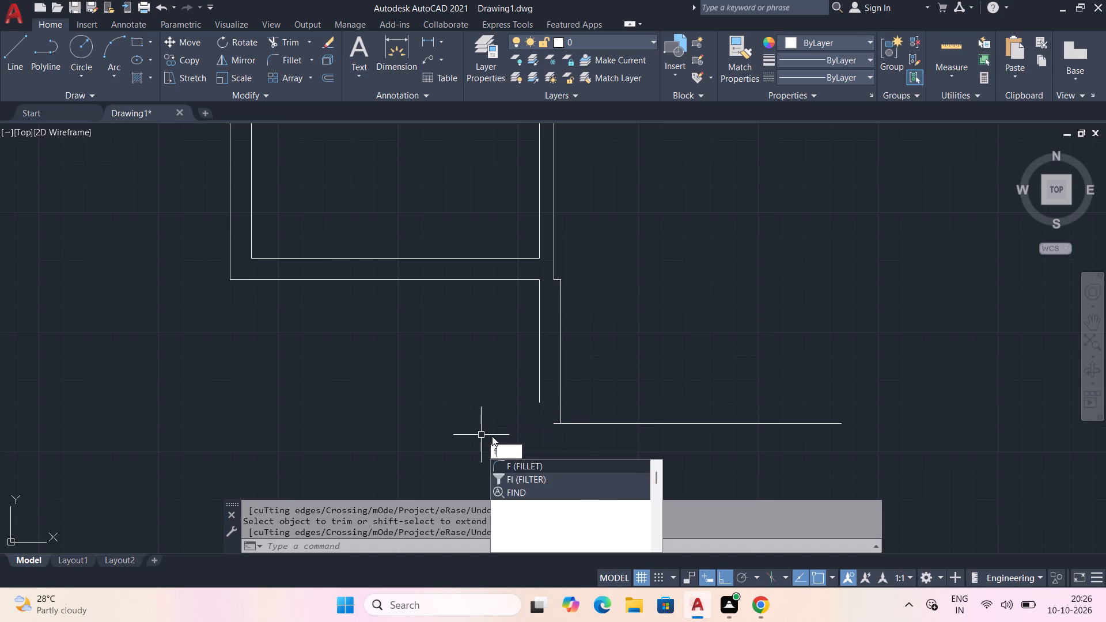
{"action": "key", "text": "space"}
{"action": "left_click", "coordinate": [559, 424]}
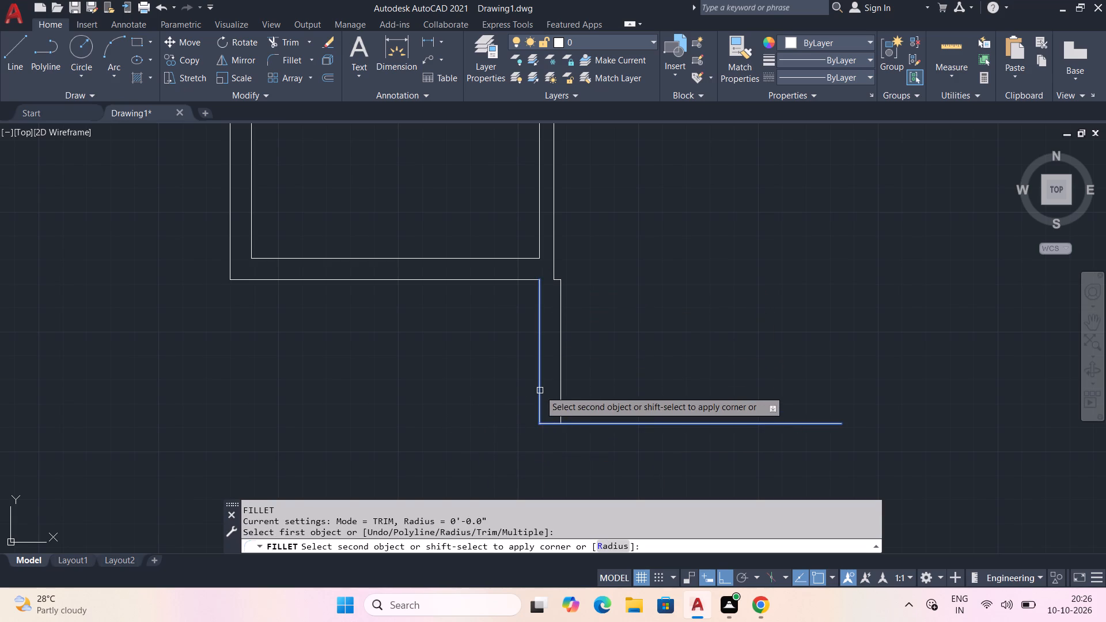
{"action": "left_click", "coordinate": [540, 390]}
{"action": "key", "text": "Escape"}
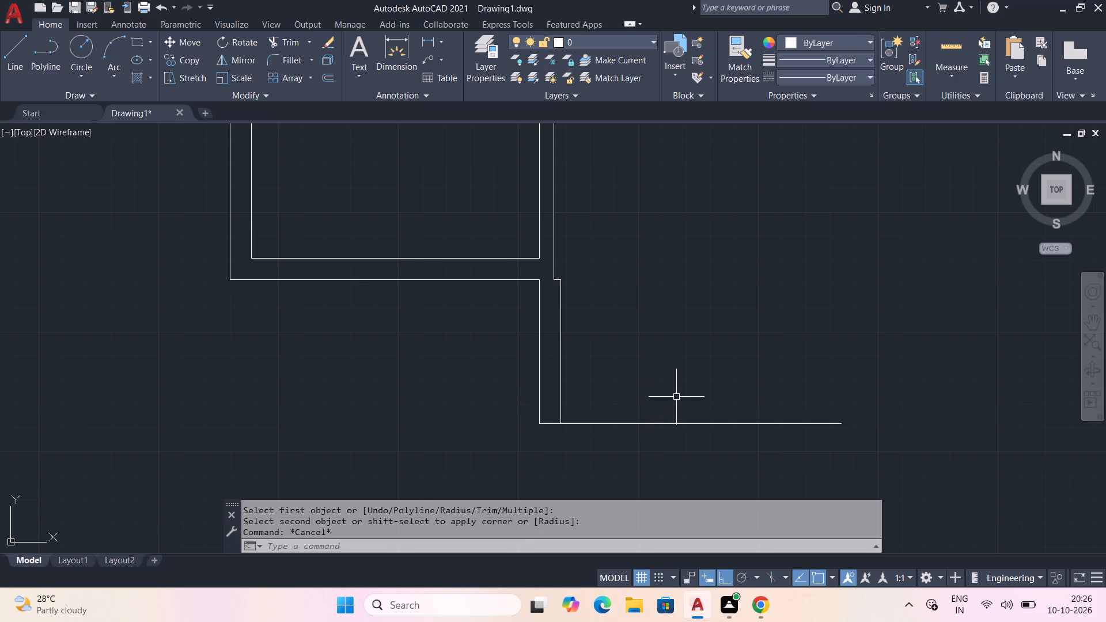
Check the dimensions of the open lower-right room between its upper wall and bottom line using Quick measure.
{"action": "middle_click_drag", "start_coordinate": [676, 397], "coordinate": [644, 412]}
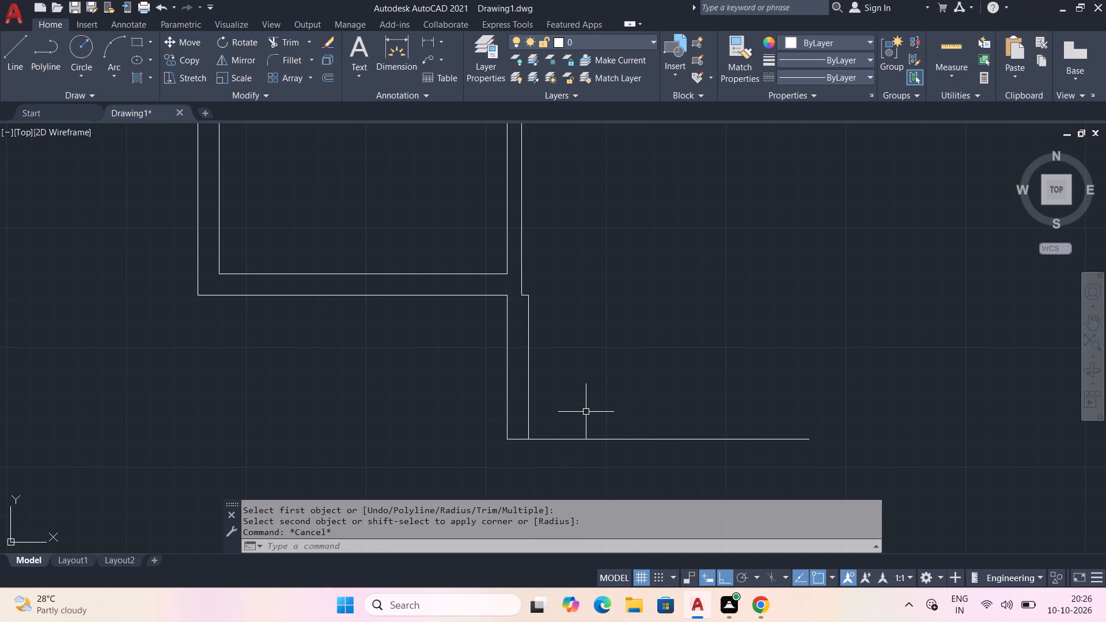
{"action": "middle_click_drag", "start_coordinate": [658, 386], "coordinate": [644, 458]}
{"action": "scroll", "coordinate": [644, 458], "scroll_direction": "down", "scroll_amount": 1}
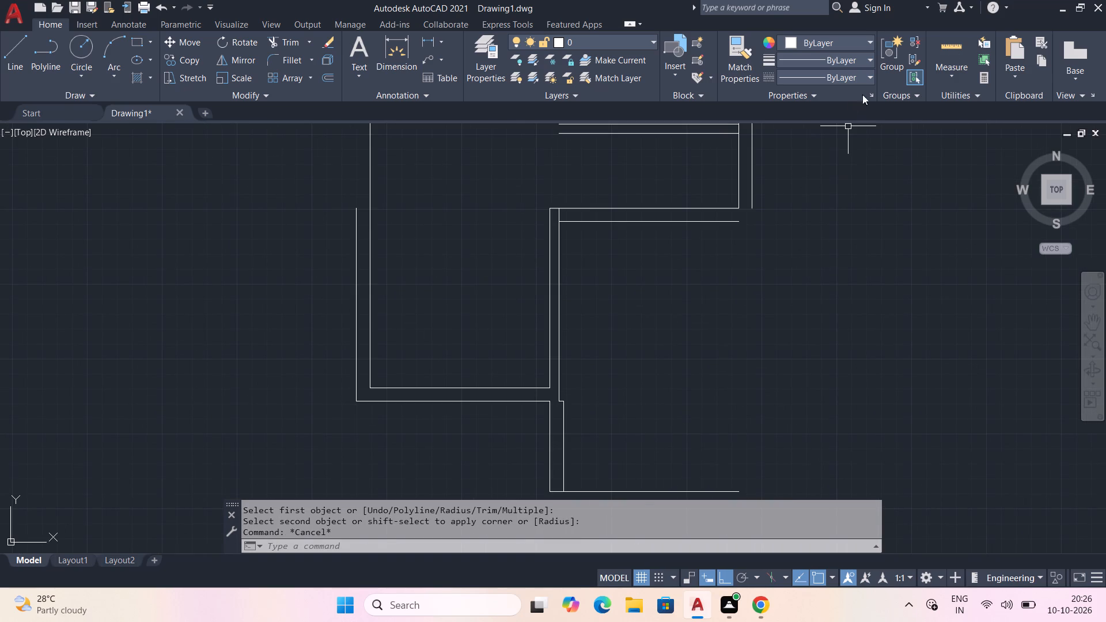
{"action": "left_click", "coordinate": [968, 41]}
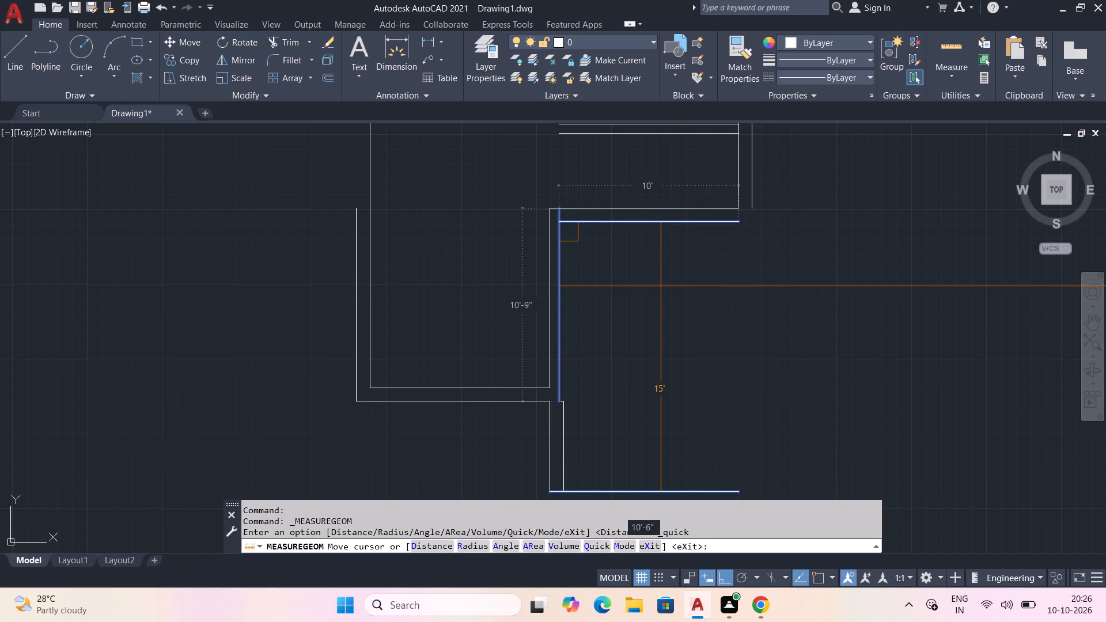
{"action": "key", "text": "Escape"}
Offset the lower-right room's bottom line 9" downward.
{"action": "middle_click_drag", "start_coordinate": [635, 333], "coordinate": [622, 257]}
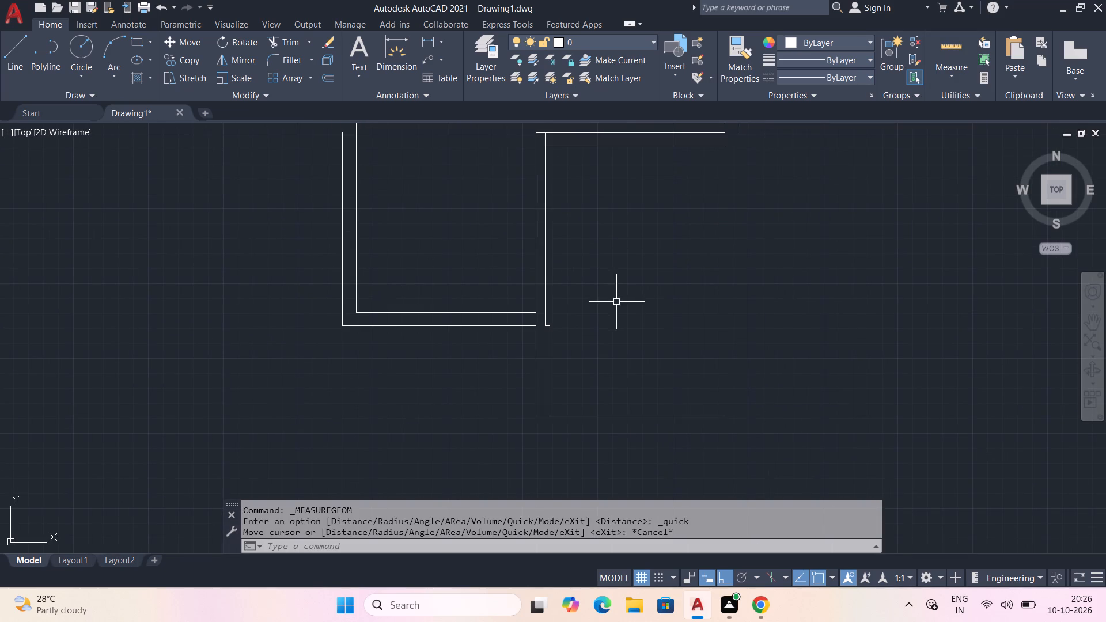
{"action": "key", "text": "o"}
{"action": "type", "text": "f"}
{"action": "key", "text": "space"}
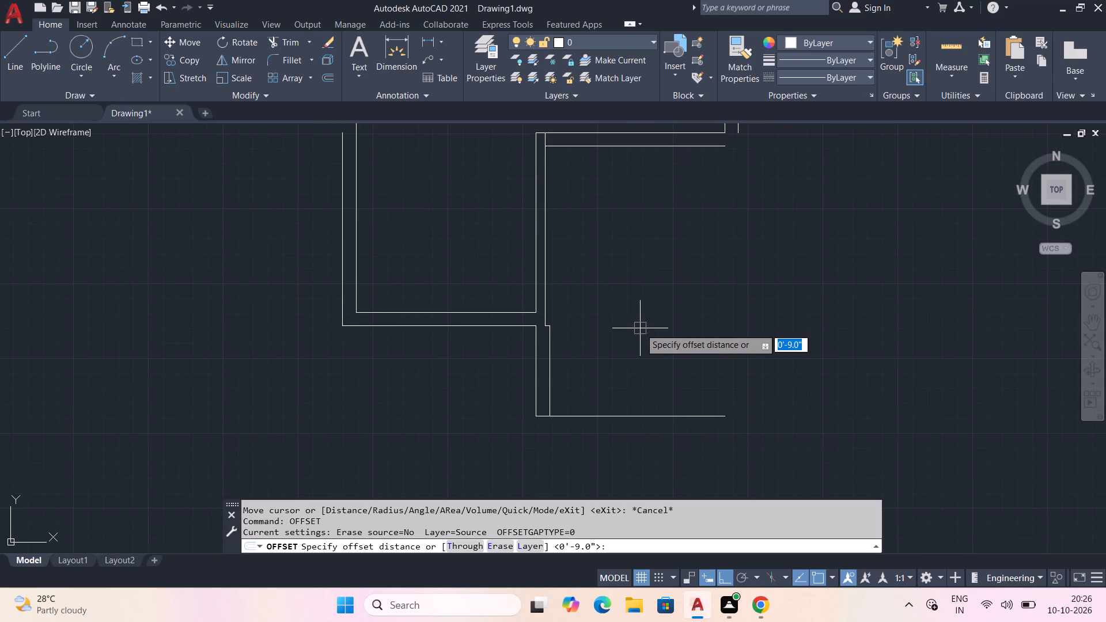
{"action": "key", "text": "9"}
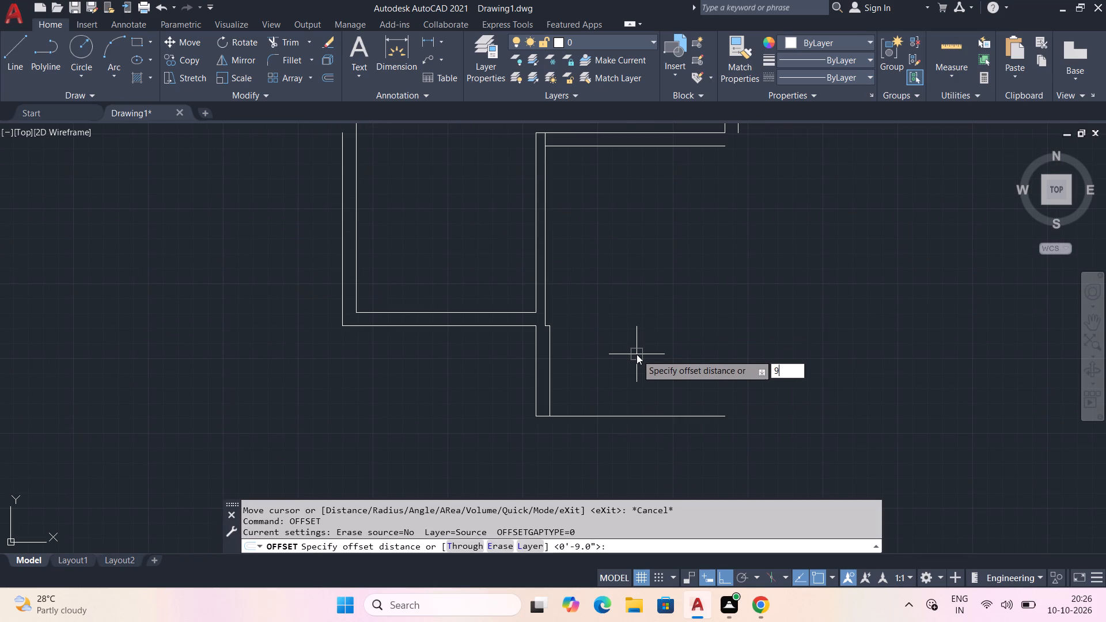
{"action": "type", "text": "\""}
{"action": "key", "text": "space"}
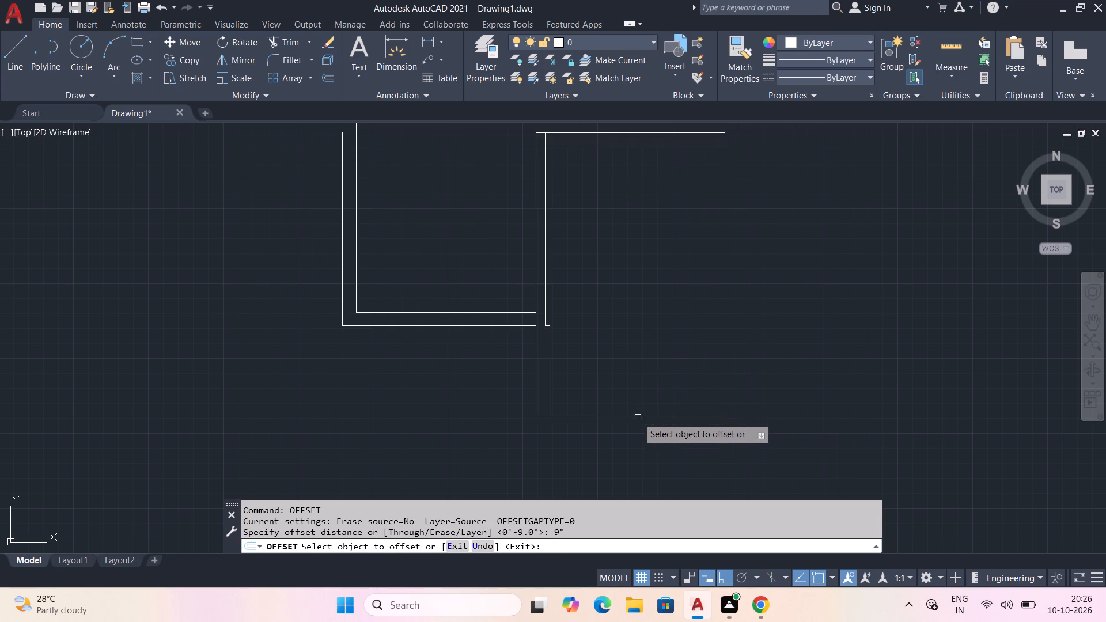
{"action": "left_click_drag", "start_coordinate": [639, 415], "coordinate": [639, 424]}
{"action": "left_click", "coordinate": [634, 457]}
{"action": "key", "text": "Escape"}
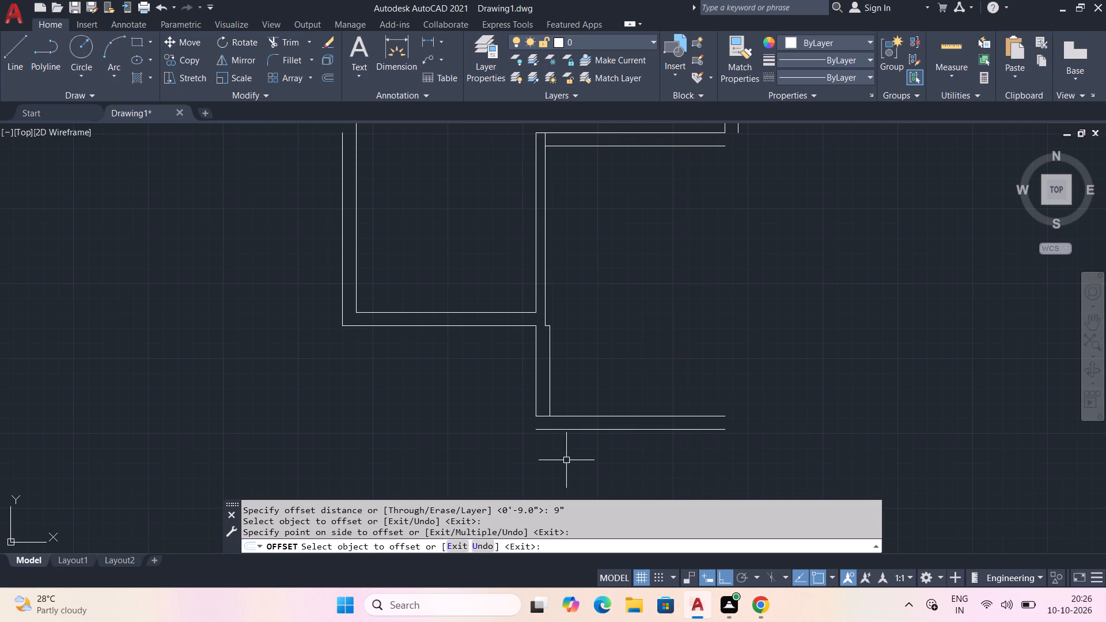
Trim the inner bottom line between the two left wall lines and fillet the outer lines into a sharp bottom-left corner.
{"action": "type", "text": "tr"}
{"action": "key", "text": "space"}
{"action": "left_click", "coordinate": [540, 416]}
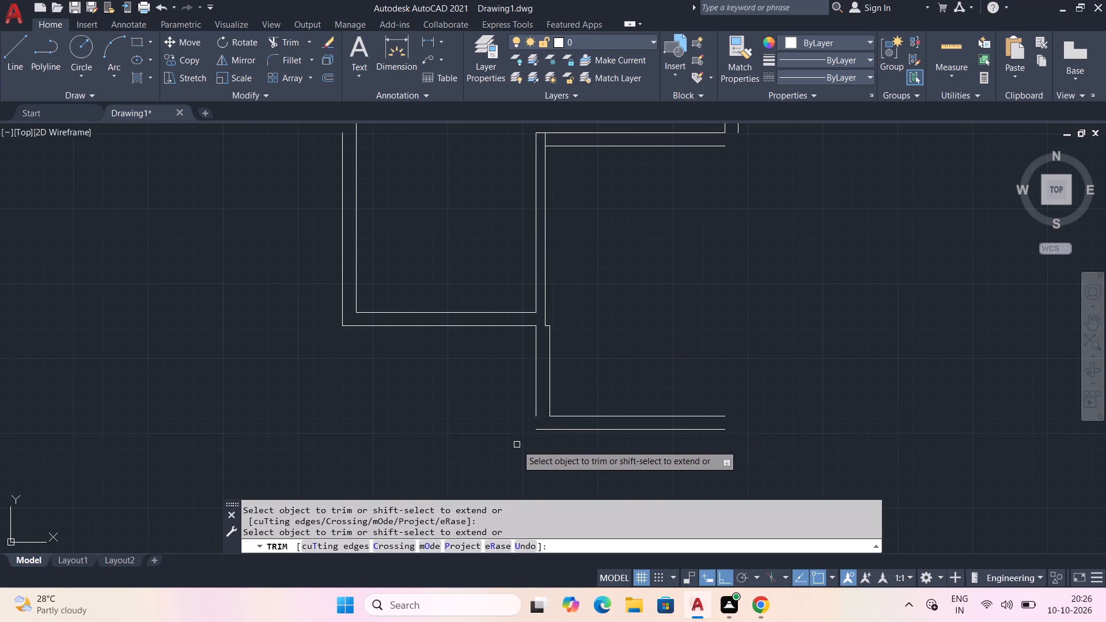
{"action": "key", "text": "Escape"}
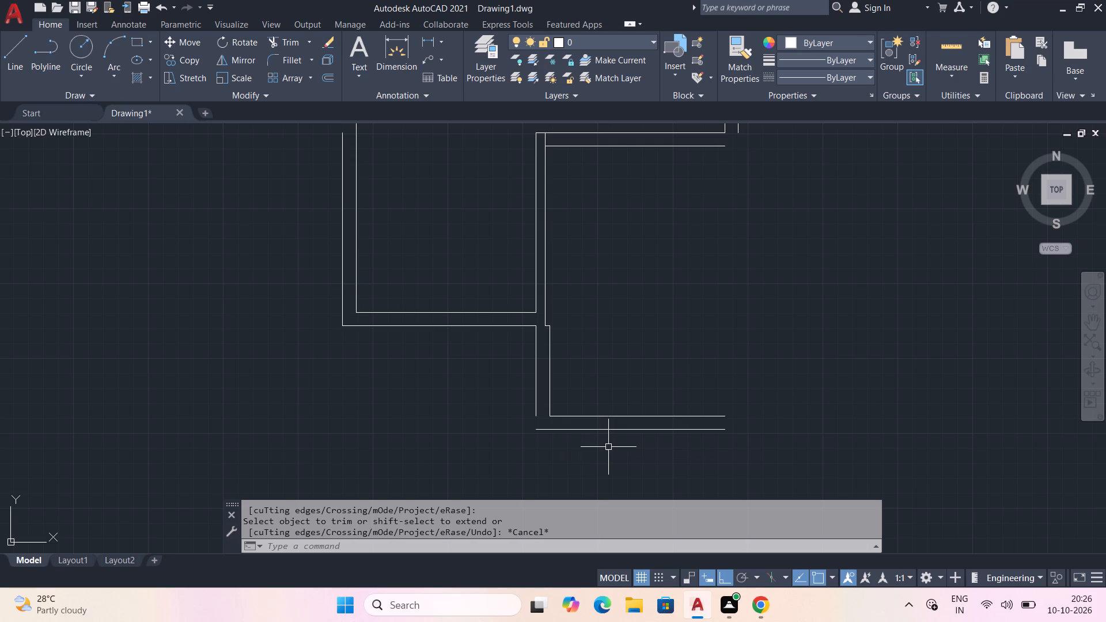
{"action": "key", "text": "f"}
{"action": "key", "text": "space"}
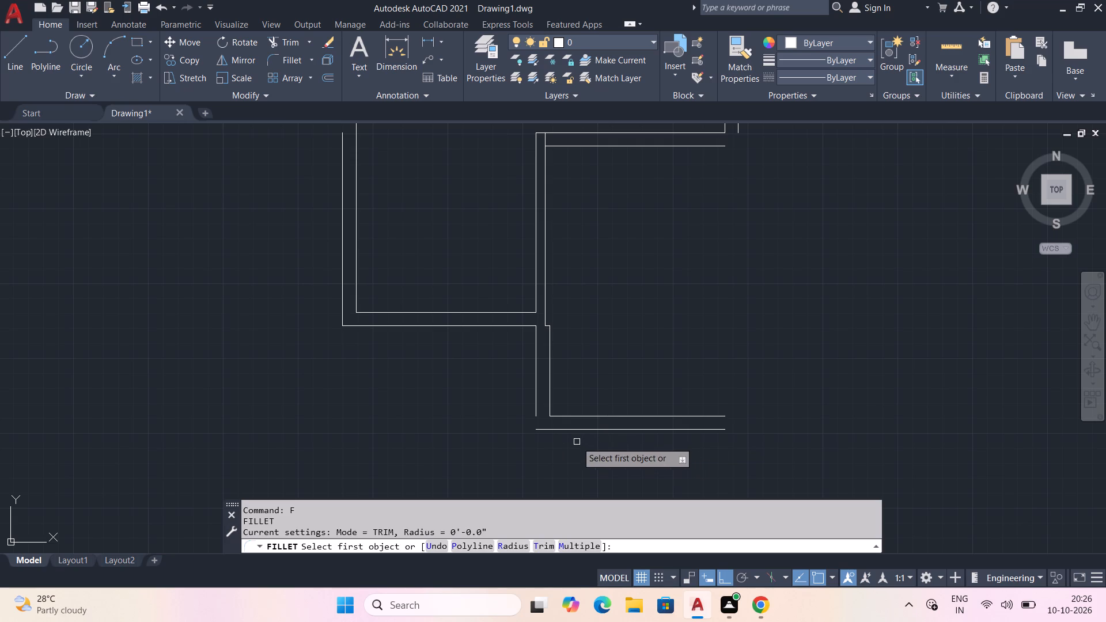
{"action": "left_click", "coordinate": [546, 426]}
{"action": "left_click", "coordinate": [543, 431]}
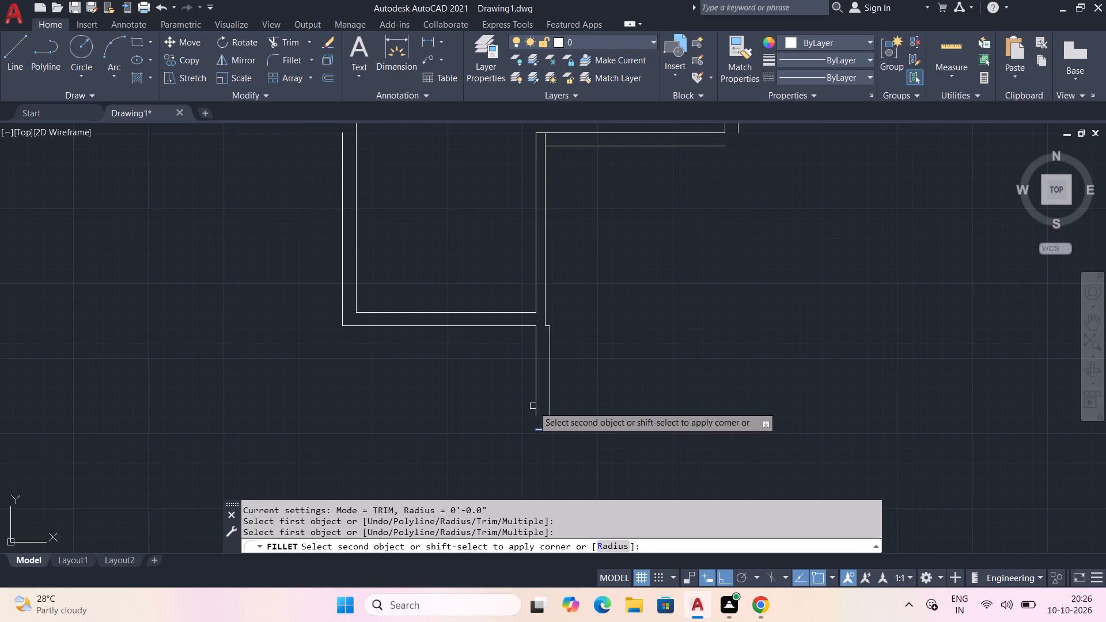
{"action": "left_click", "coordinate": [537, 403]}
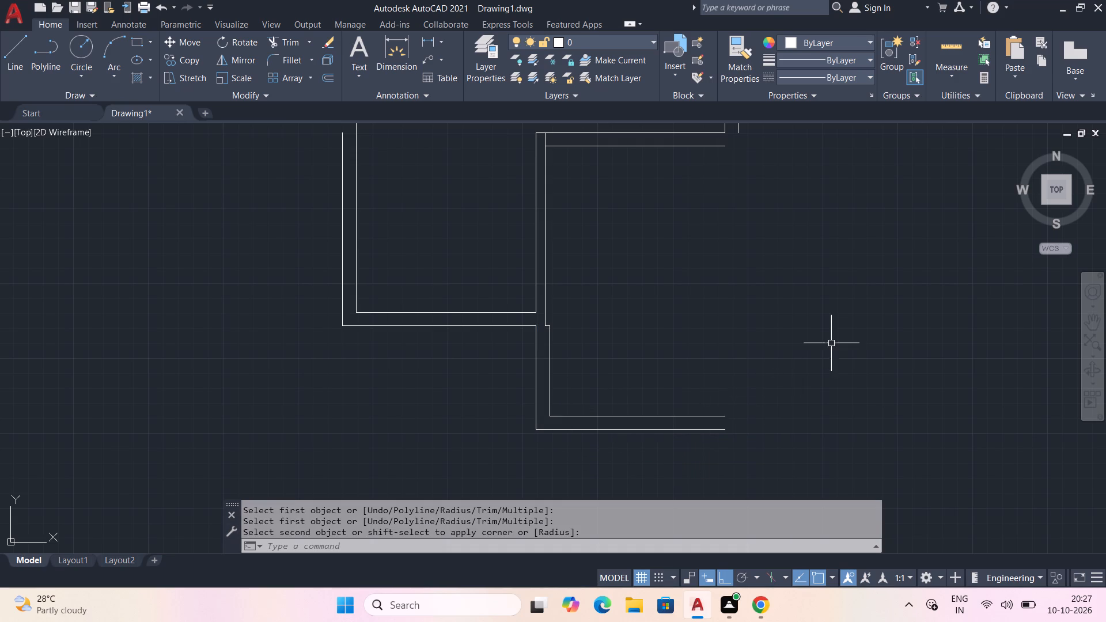
Fillet the inner and outer bottom lines with the matching right wall lines above to close the room's bottom-right corner.
{"action": "middle_click_drag", "start_coordinate": [834, 340], "coordinate": [767, 392]}
{"action": "key", "text": "space"}
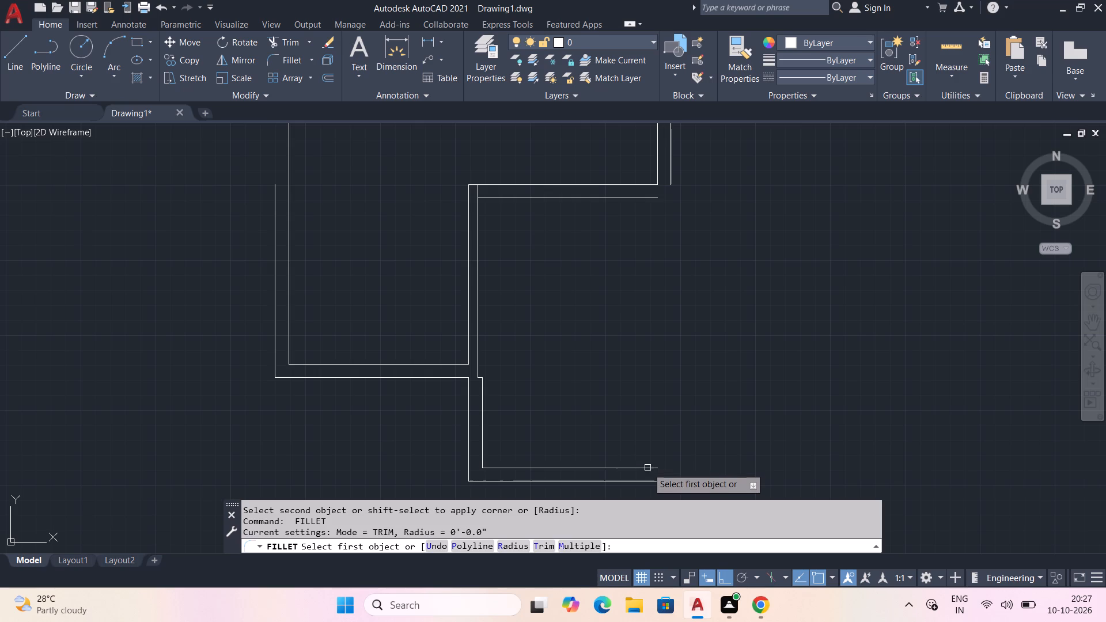
{"action": "left_click", "coordinate": [647, 468]}
{"action": "left_click", "coordinate": [658, 161]}
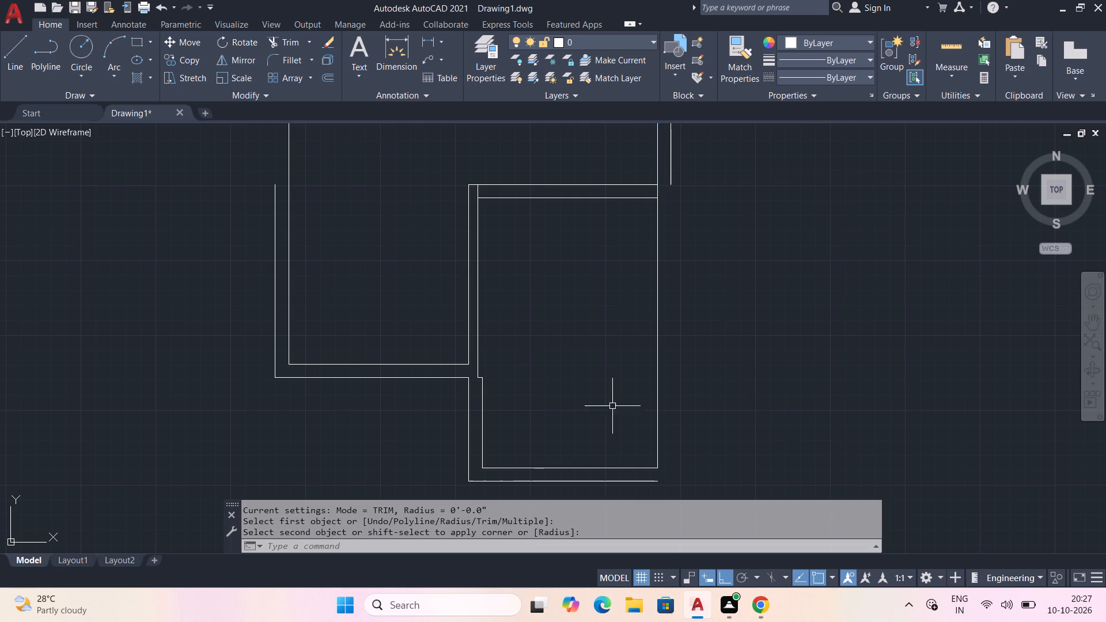
{"action": "key", "text": "space"}
{"action": "left_click", "coordinate": [647, 481]}
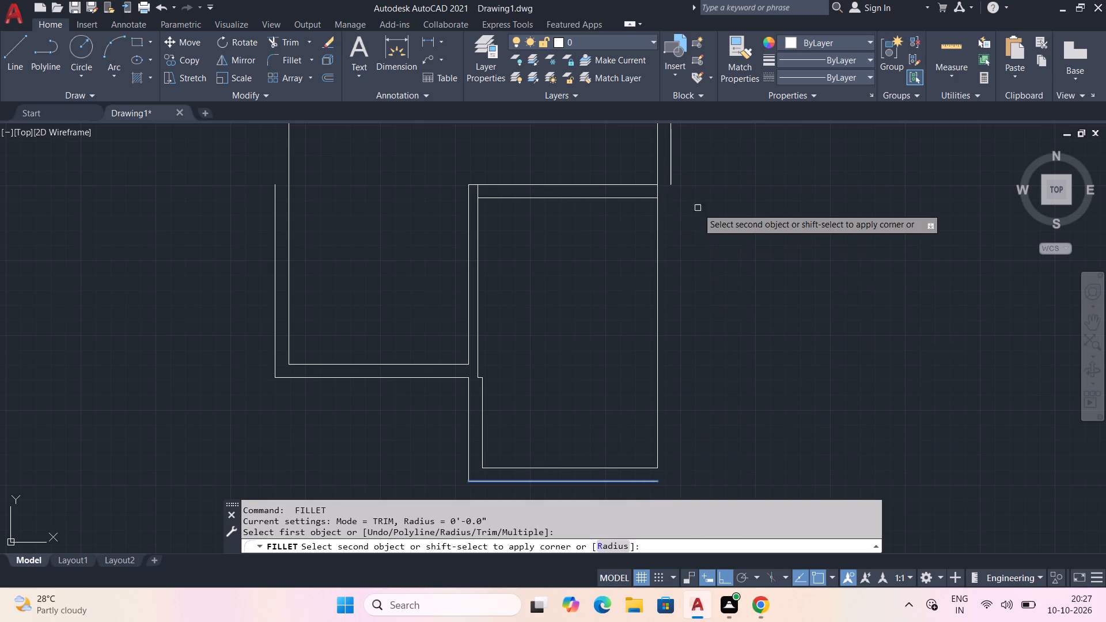
{"action": "left_click", "coordinate": [668, 174]}
Trim the inner right wall line and the left partition line where they cross the thickness of the room's upper 9" wall.
{"action": "middle_click_drag", "start_coordinate": [735, 329], "coordinate": [729, 275]}
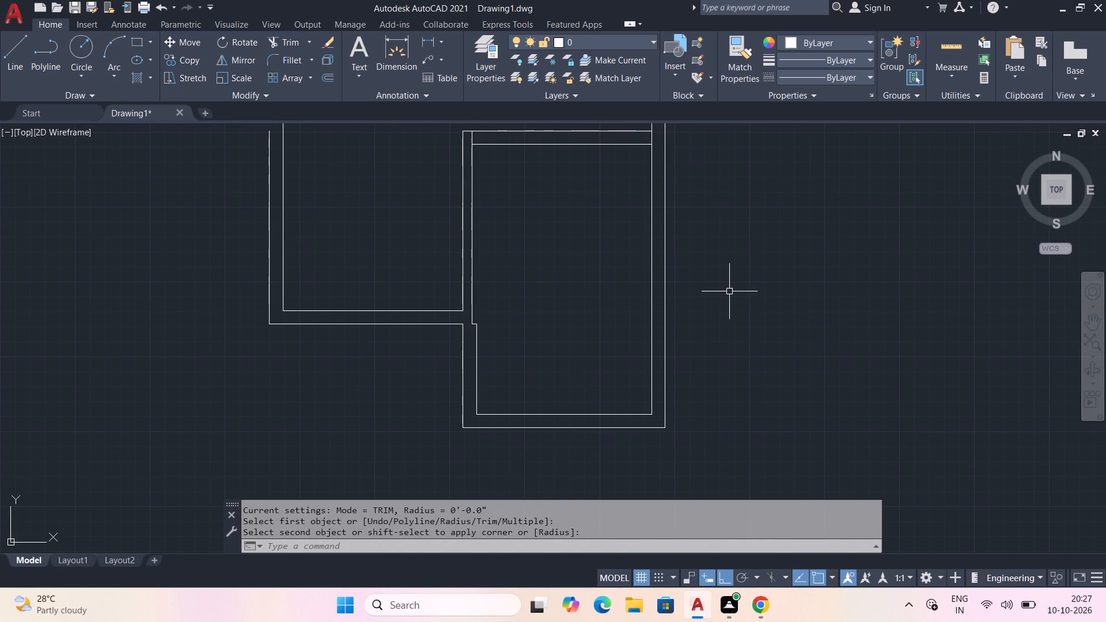
{"action": "middle_click_drag", "start_coordinate": [718, 305], "coordinate": [718, 310]}
{"action": "middle_click_drag", "start_coordinate": [718, 310], "coordinate": [718, 418]}
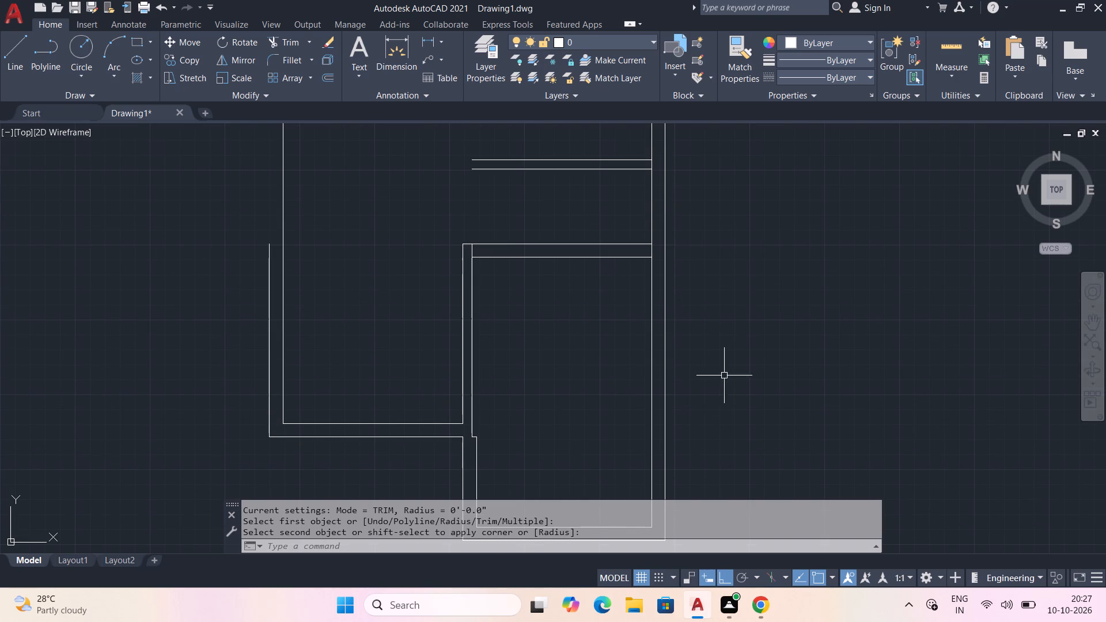
{"action": "key", "text": "Escape"}
{"action": "key", "text": "t"}
{"action": "key", "text": "r"}
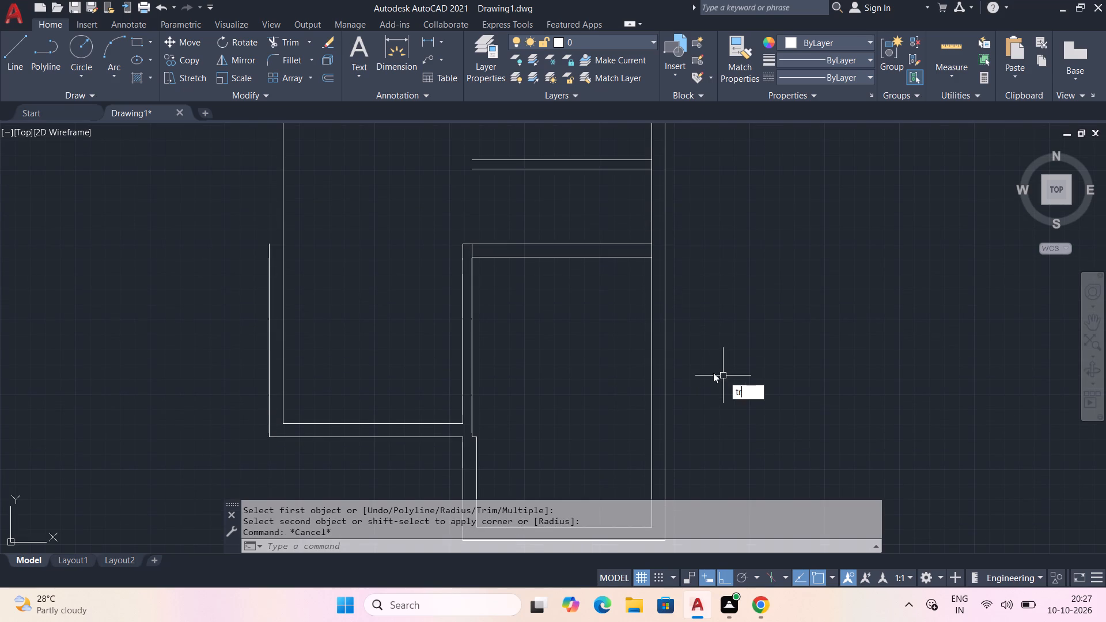
{"action": "key", "text": "space"}
{"action": "scroll", "coordinate": [653, 239], "scroll_direction": "up", "scroll_amount": 1}
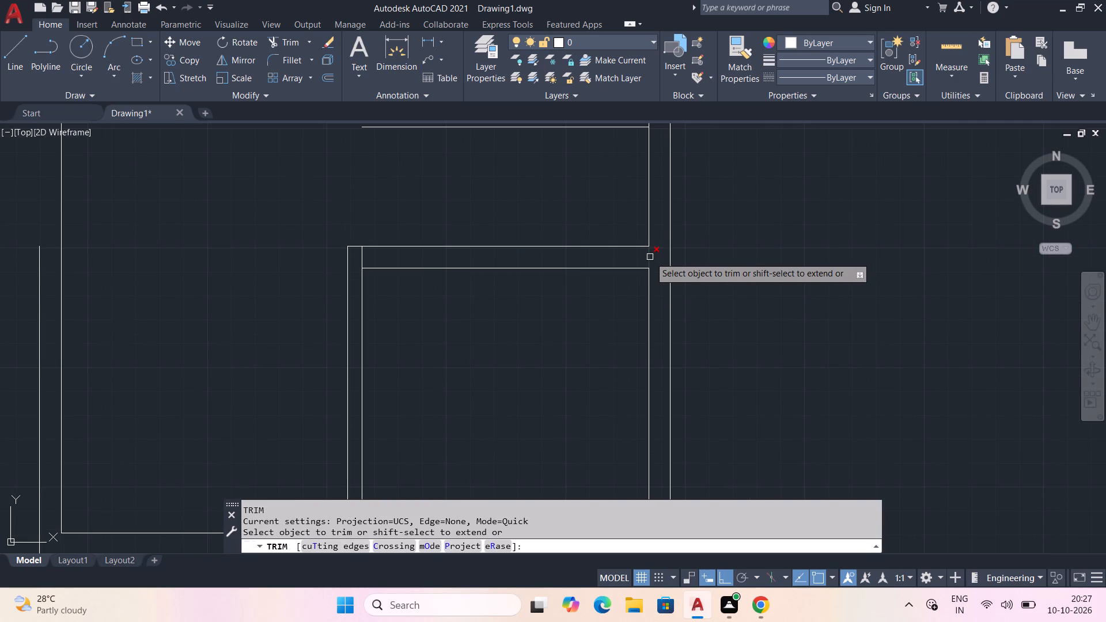
{"action": "left_click", "coordinate": [650, 257]}
{"action": "left_click", "coordinate": [360, 259]}
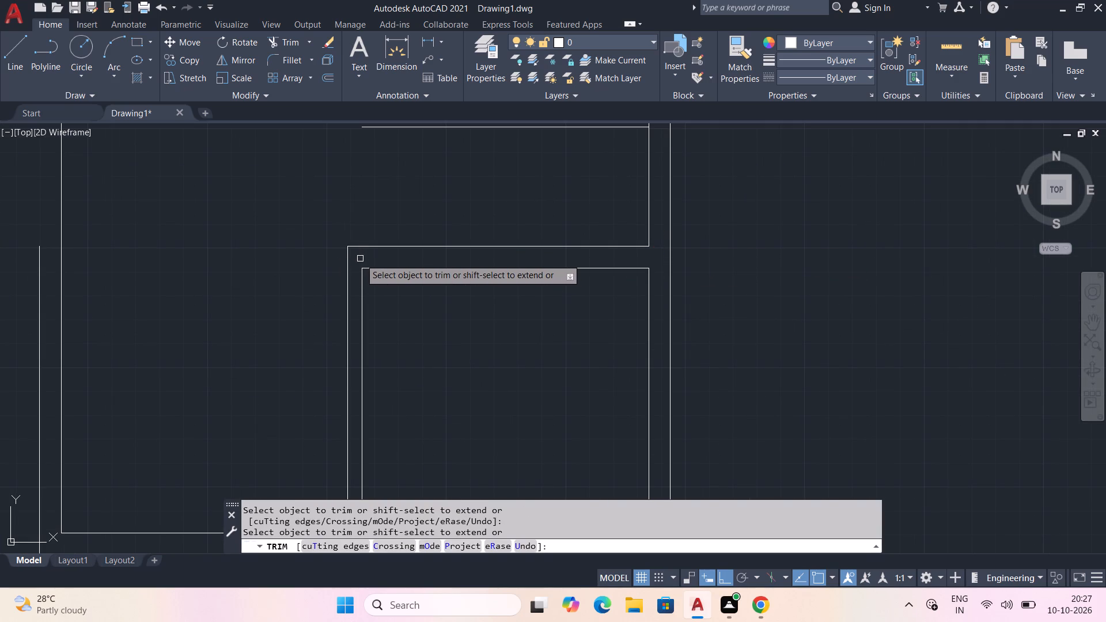
{"action": "key", "text": "Escape"}
Trim the inner right wall line between the two lines of the 6" partition above the lower-right room.
{"action": "middle_click_drag", "start_coordinate": [547, 200], "coordinate": [539, 253]}
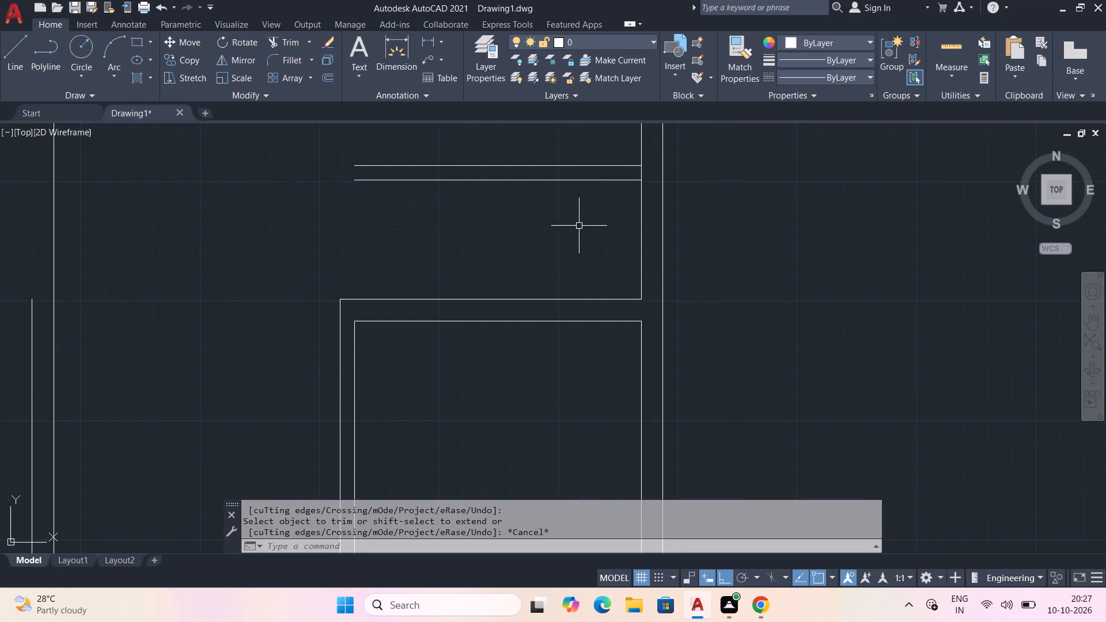
{"action": "key", "text": "space"}
{"action": "left_click", "coordinate": [642, 173]}
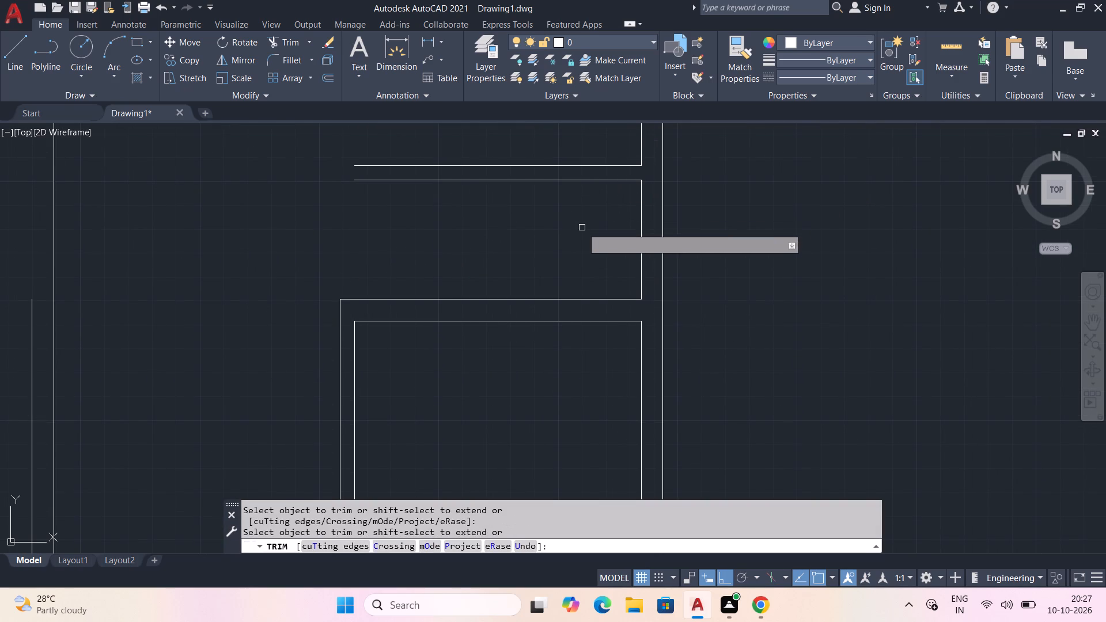
{"action": "key", "text": "Escape"}
Offset the short inner right wall line between the 6" partition and the 9" wall 5' to the left.
{"action": "key", "text": "o"}
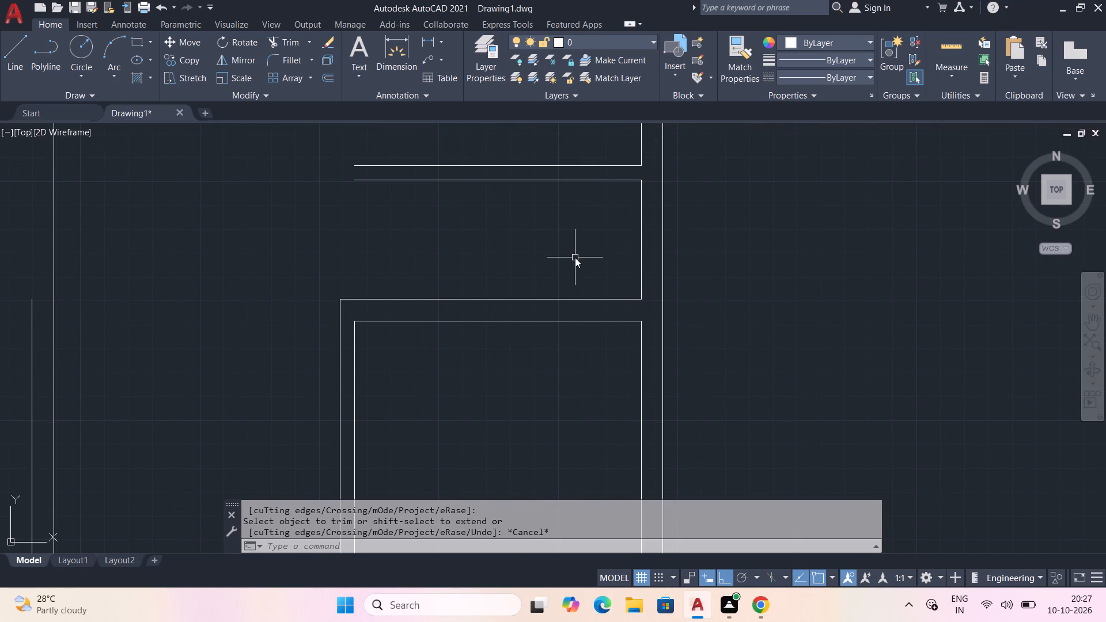
{"action": "key", "text": "f"}
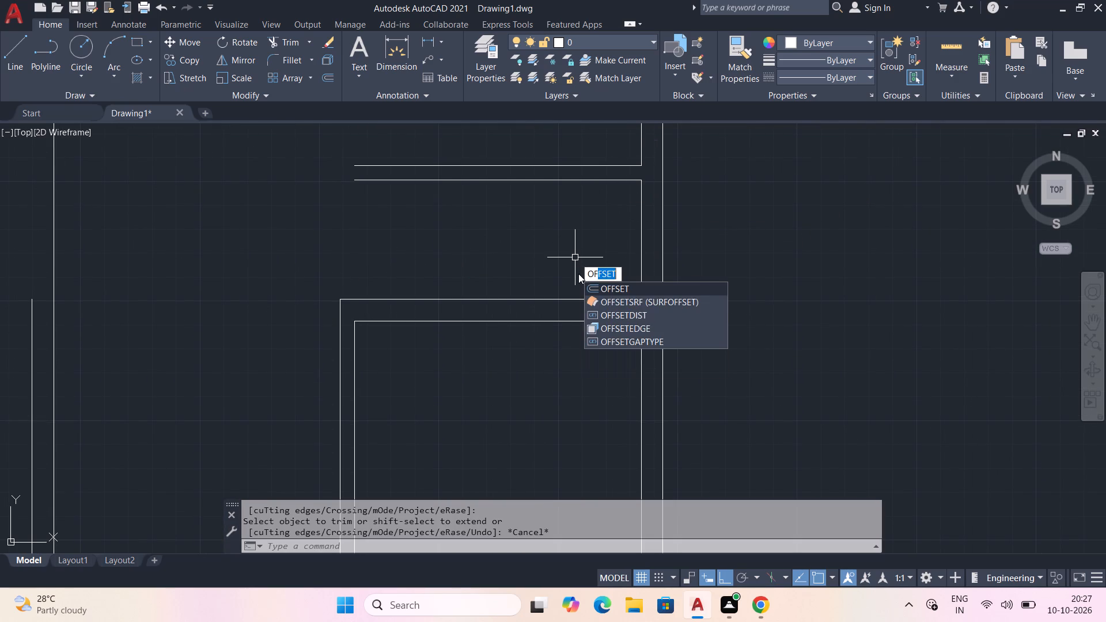
{"action": "key", "text": "space"}
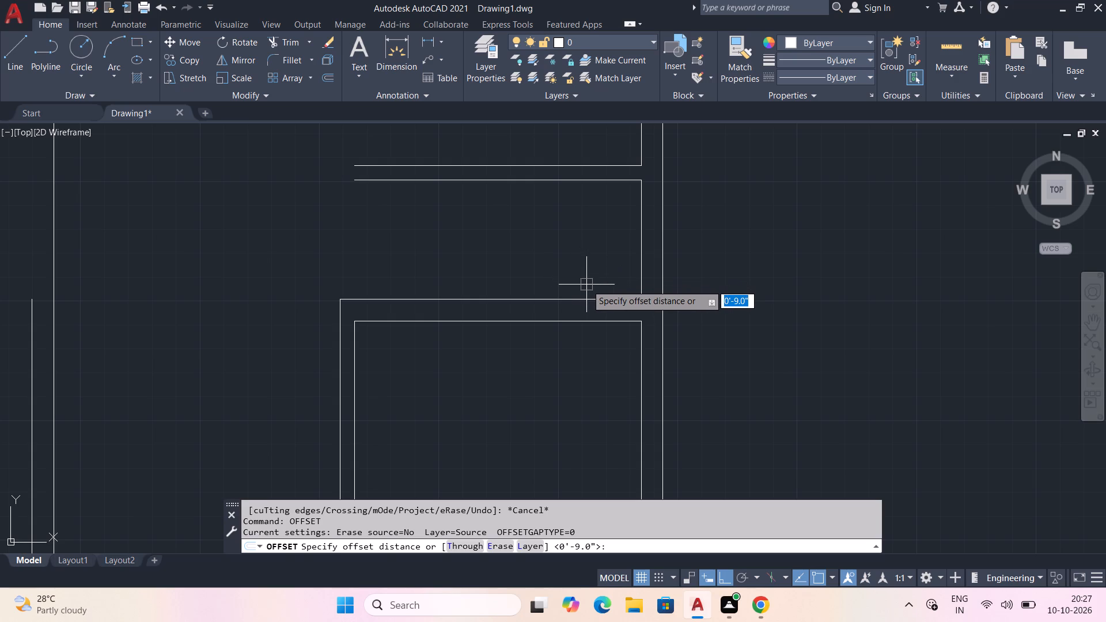
{"action": "key", "text": "5"}
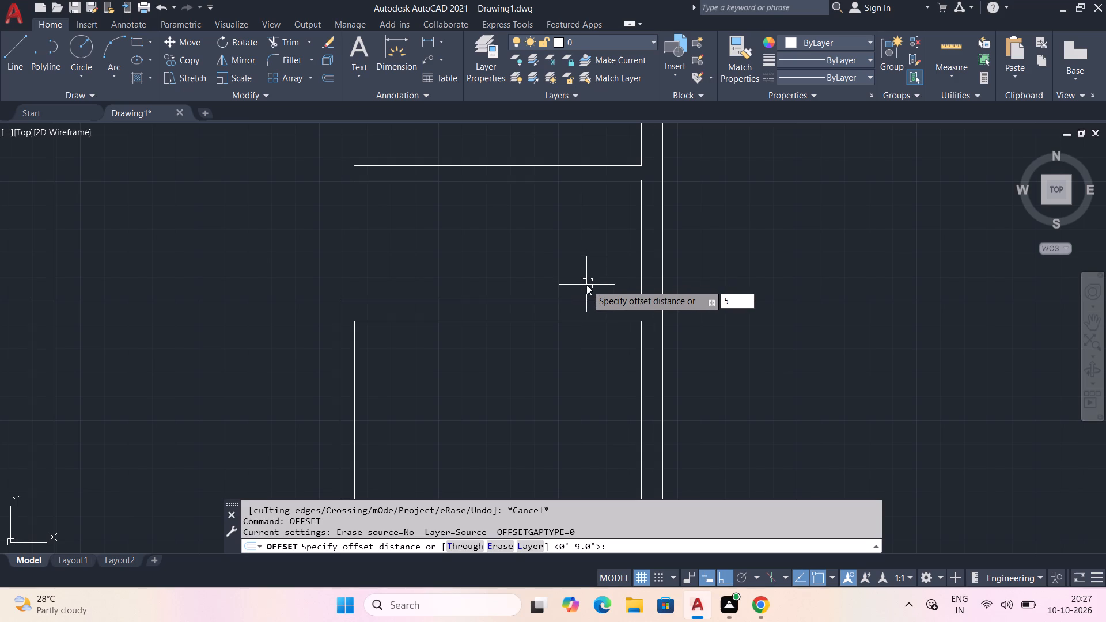
{"action": "key", "text": "apostrophe"}
{"action": "key", "text": "space"}
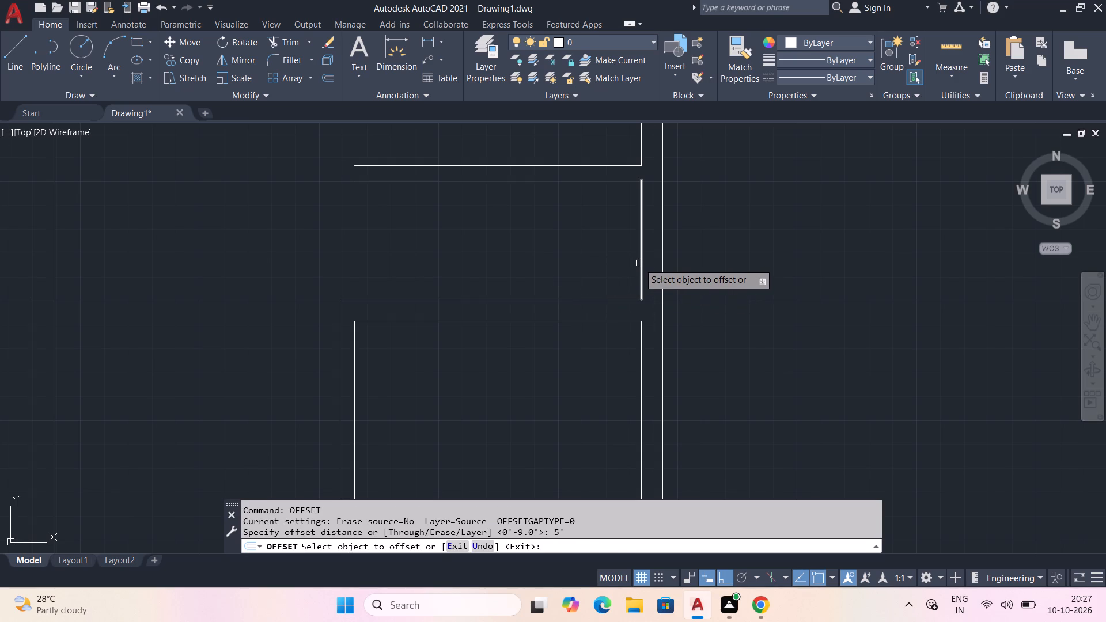
{"action": "left_click", "coordinate": [639, 263]}
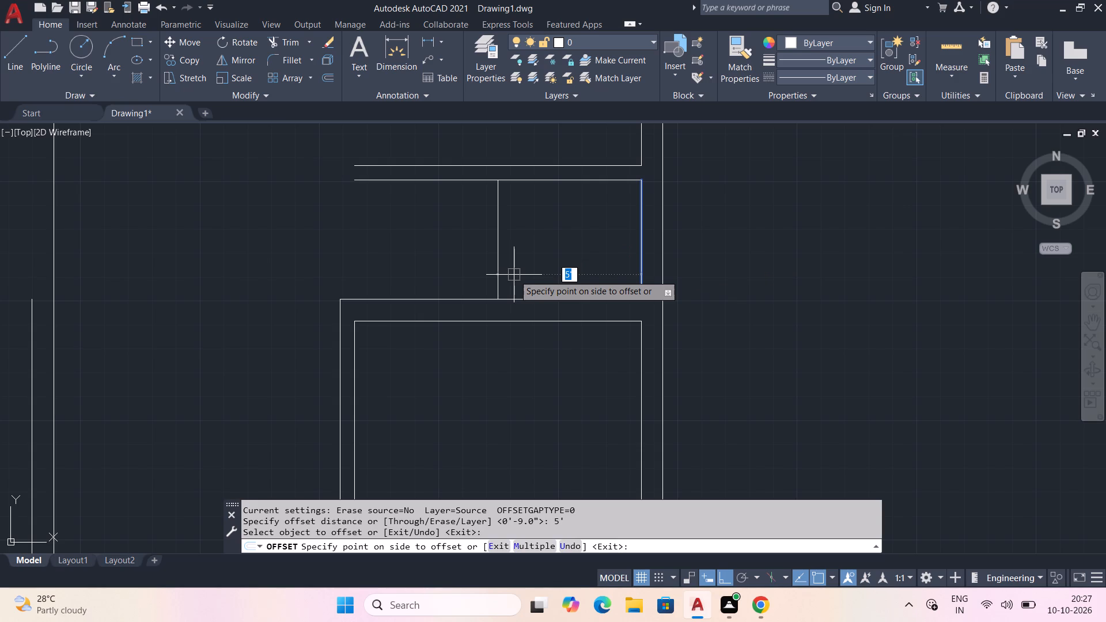
{"action": "left_click", "coordinate": [514, 275]}
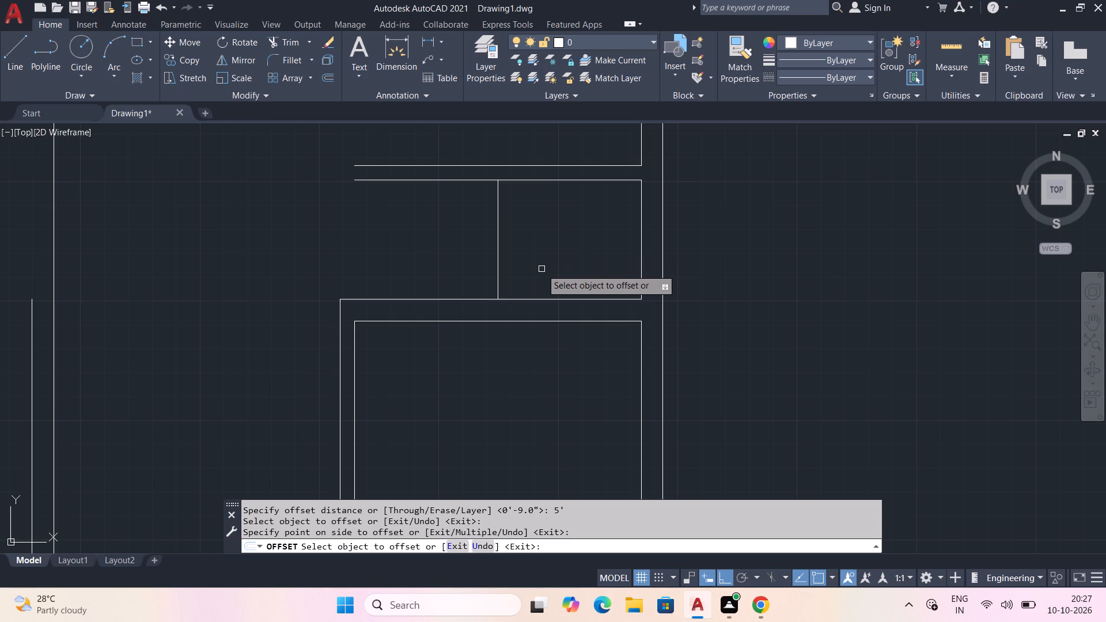
{"action": "scroll", "coordinate": [539, 277], "scroll_direction": "up", "scroll_amount": 1}
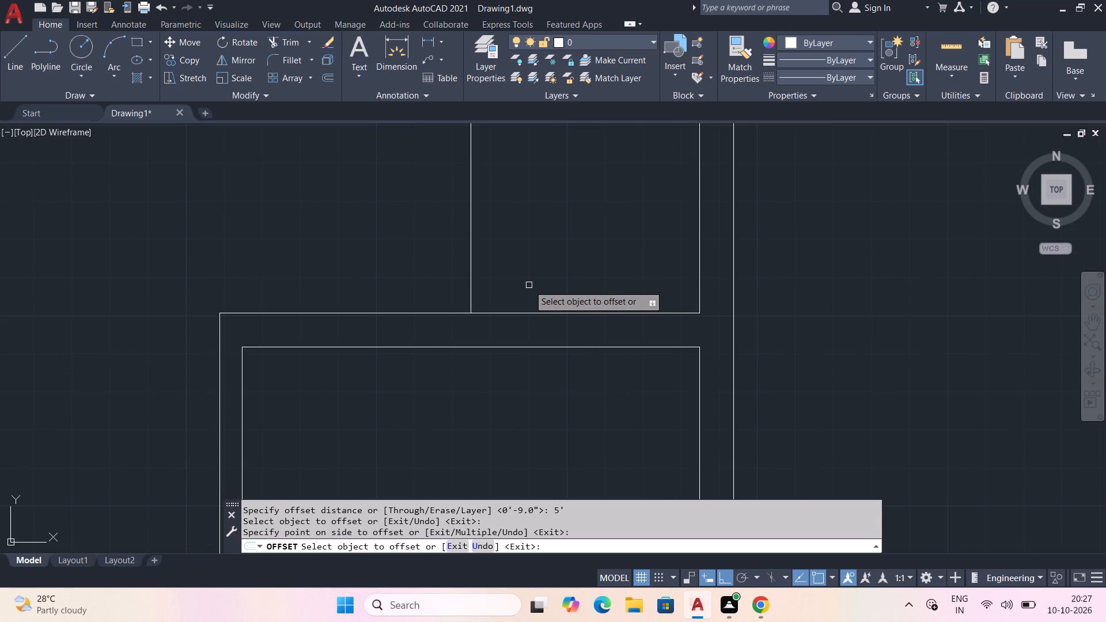
Offset the vertical line between the 6" partition and the lower-right room's 9" wall another 1' to the left.
{"action": "middle_click_drag", "start_coordinate": [529, 282], "coordinate": [546, 234]}
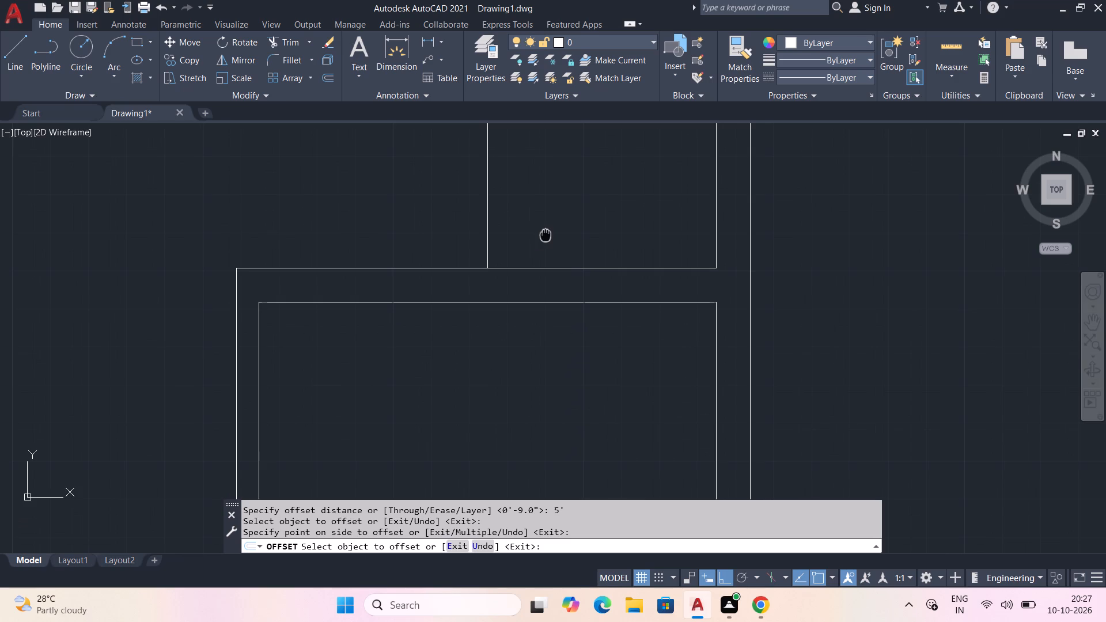
{"action": "middle_click_drag", "start_coordinate": [546, 234], "coordinate": [541, 239]}
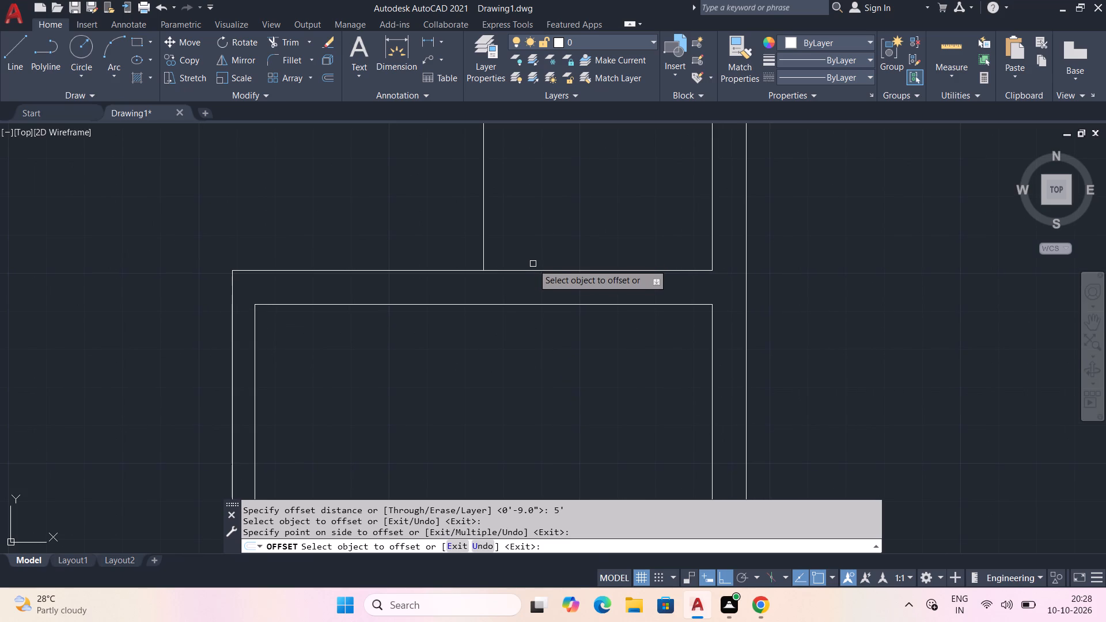
{"action": "middle_click_drag", "start_coordinate": [546, 252], "coordinate": [546, 301]}
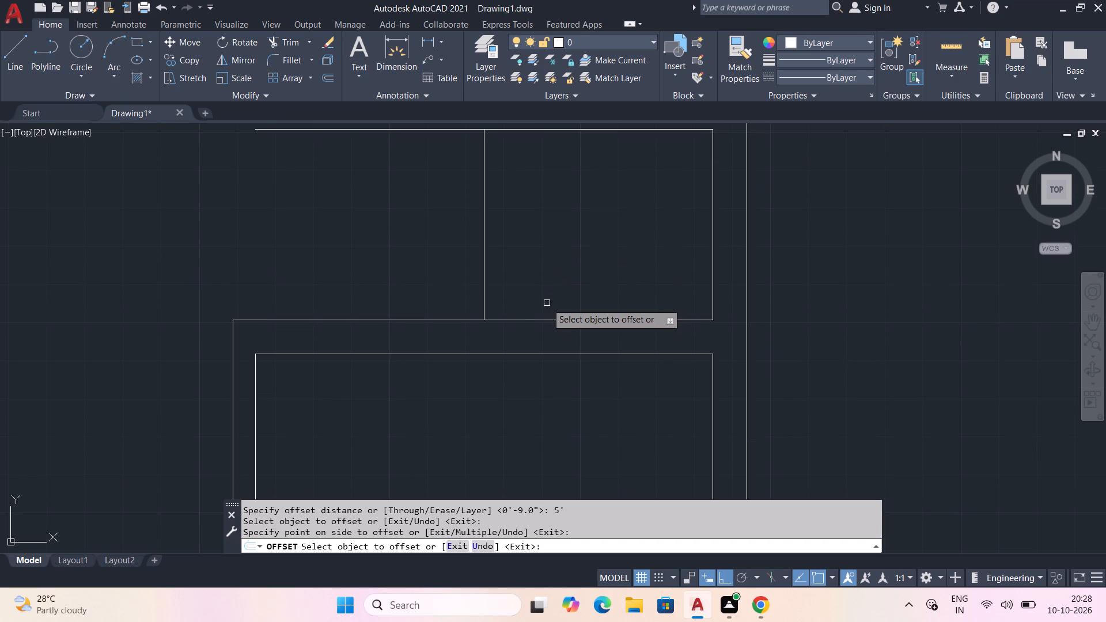
{"action": "key", "text": "space"}
{"action": "key", "text": "space"}
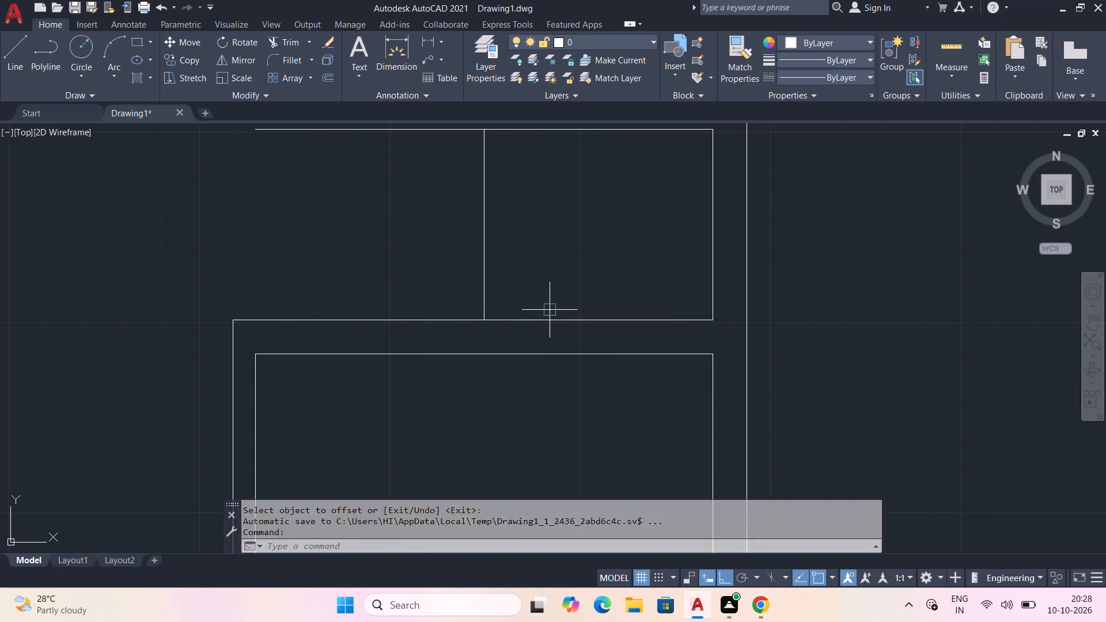
{"action": "key", "text": "1"}
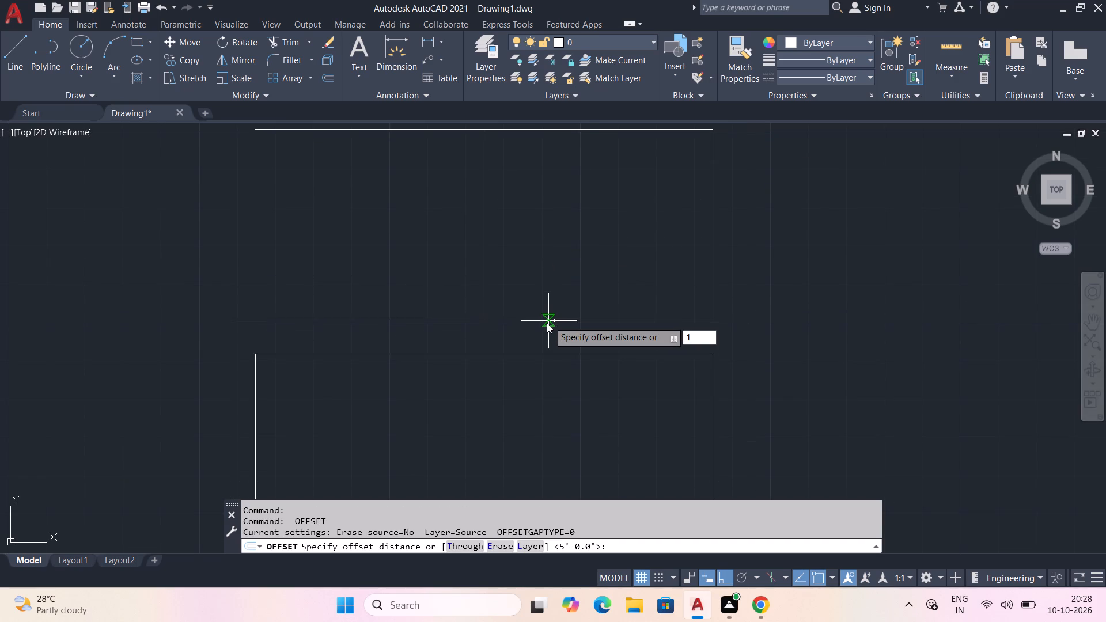
{"action": "key", "text": "apostrophe"}
{"action": "key", "text": "space"}
{"action": "left_click", "coordinate": [486, 272]}
{"action": "left_click", "coordinate": [387, 269]}
{"action": "key", "text": "space"}
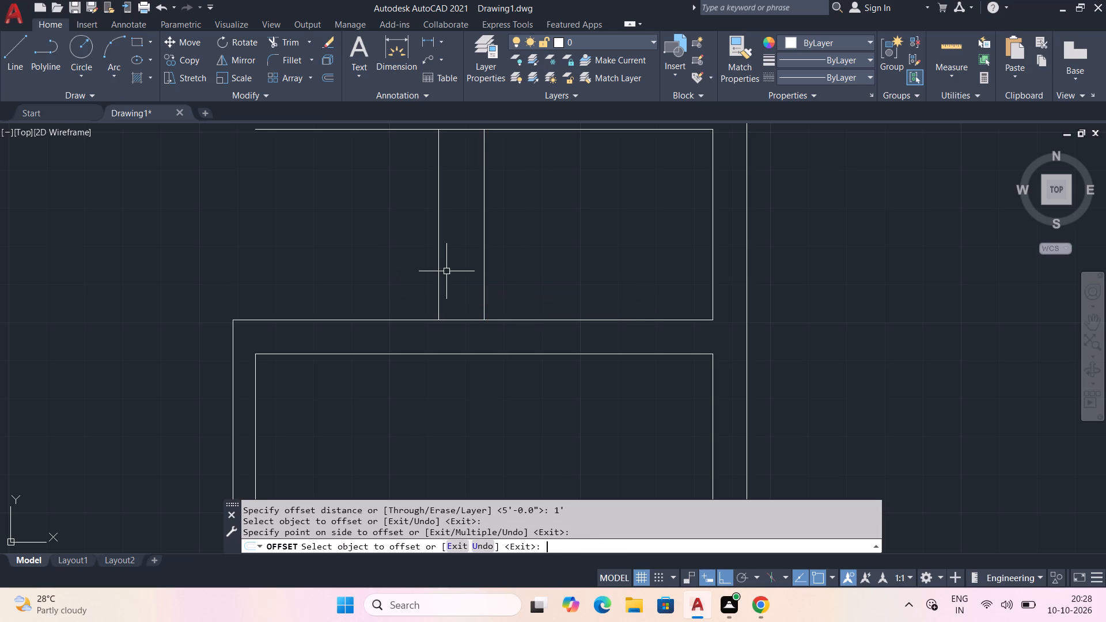
Trim away the original vertical line, leaving only the copy offset 1' to its left.
{"action": "type", "text": "tr"}
{"action": "key", "text": "space"}
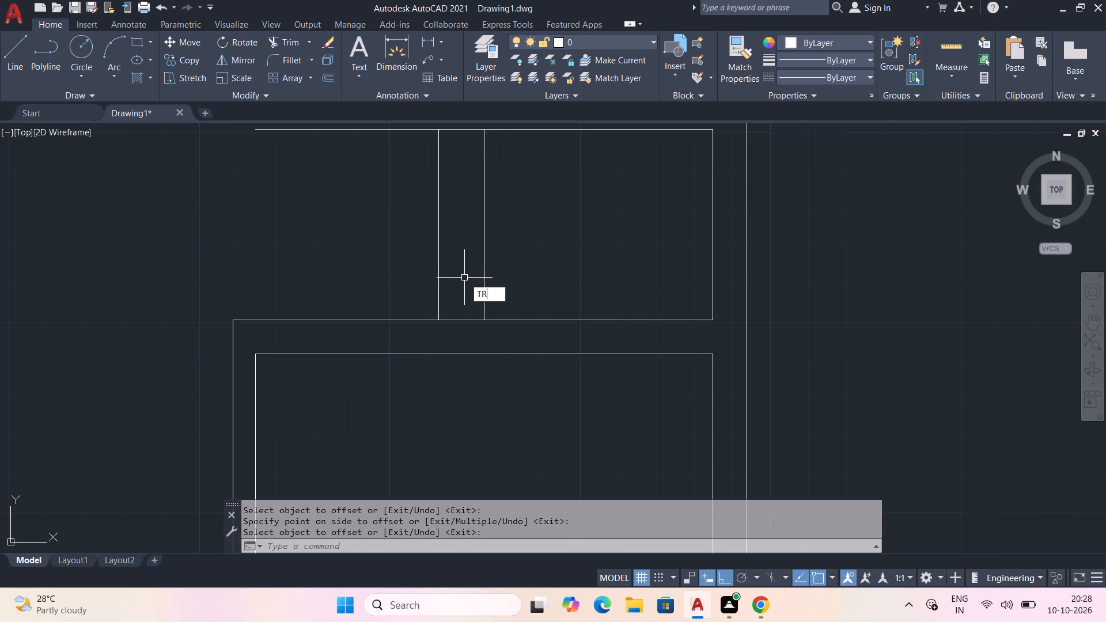
{"action": "left_click", "coordinate": [484, 270]}
{"action": "key", "text": "Escape"}
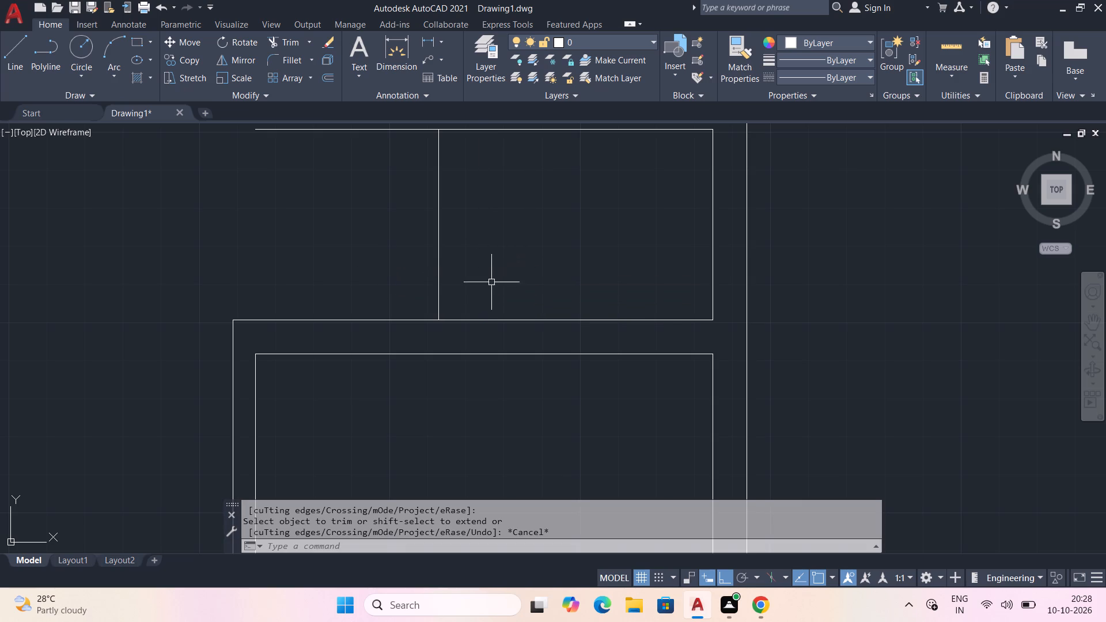
Extend the remaining vertical line down to the lower line of the 9" wall above the lower-right room.
{"action": "type", "text": "ex"}
{"action": "key", "text": "space"}
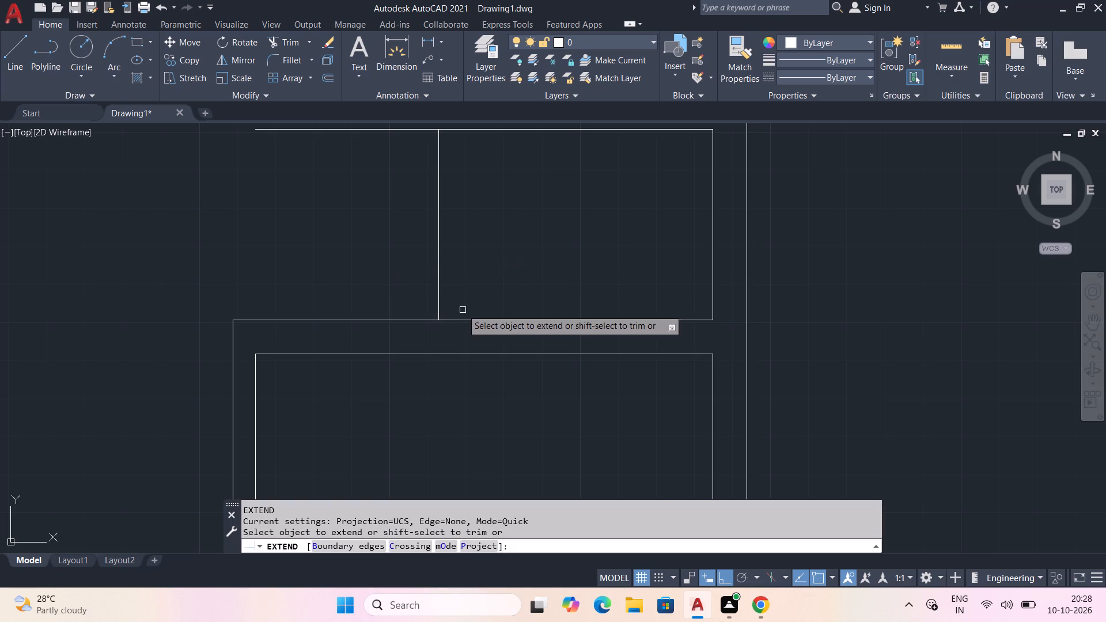
{"action": "left_click", "coordinate": [438, 287]}
{"action": "key", "text": "Escape"}
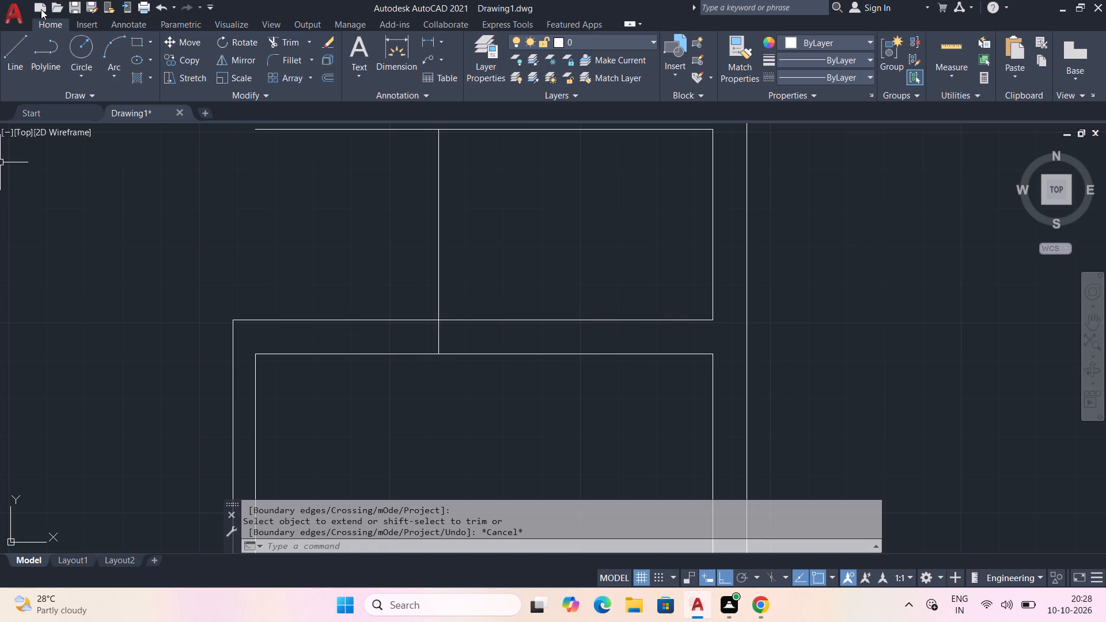
Draw a short vertical line across the 9" wall's thickness from the lower-right room's inner top-left corner.
{"action": "left_click", "coordinate": [18, 51]}
{"action": "left_click", "coordinate": [256, 351]}
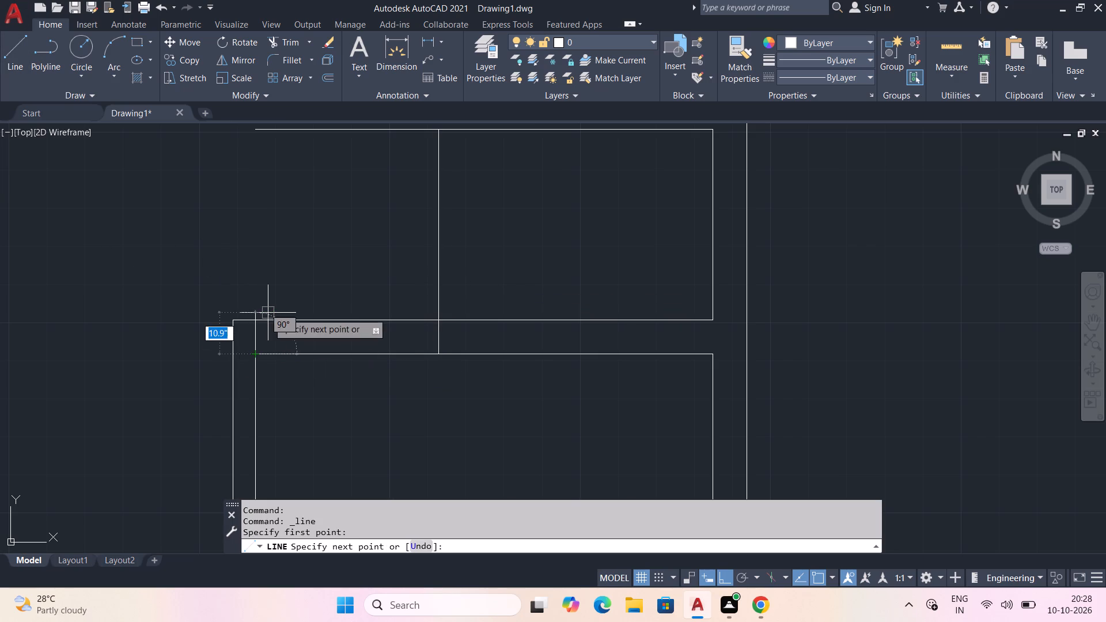
{"action": "left_click", "coordinate": [257, 319]}
{"action": "key", "text": "space"}
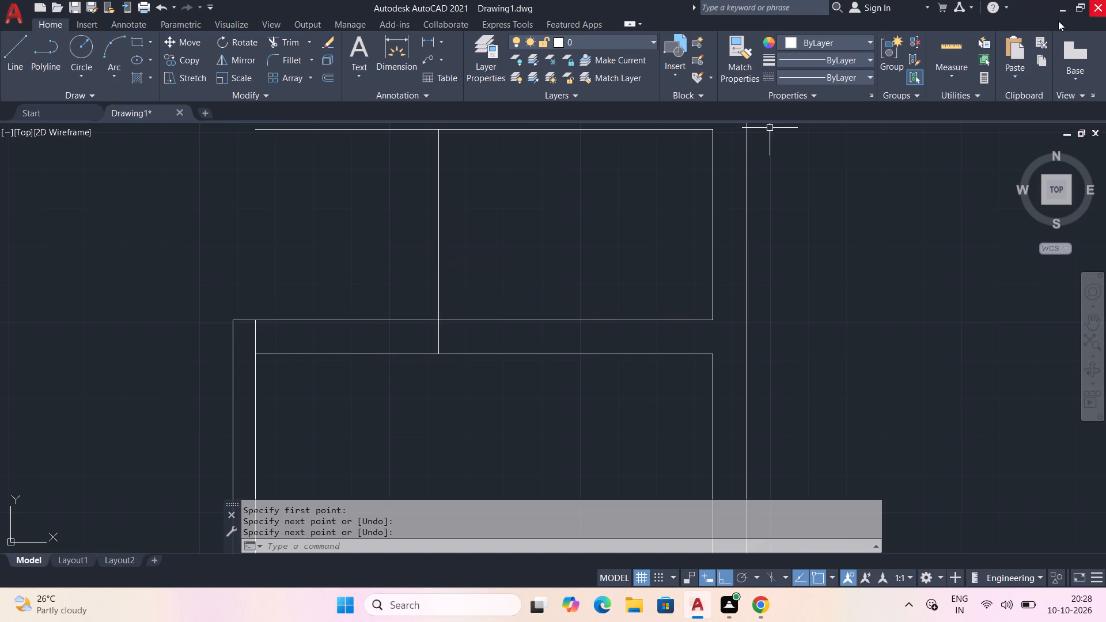
Measure the distance along the 9" wall between the short corner line and the extended vertical line.
{"action": "left_click", "coordinate": [959, 54]}
{"action": "scroll", "coordinate": [376, 333], "scroll_direction": "up", "scroll_amount": 1}
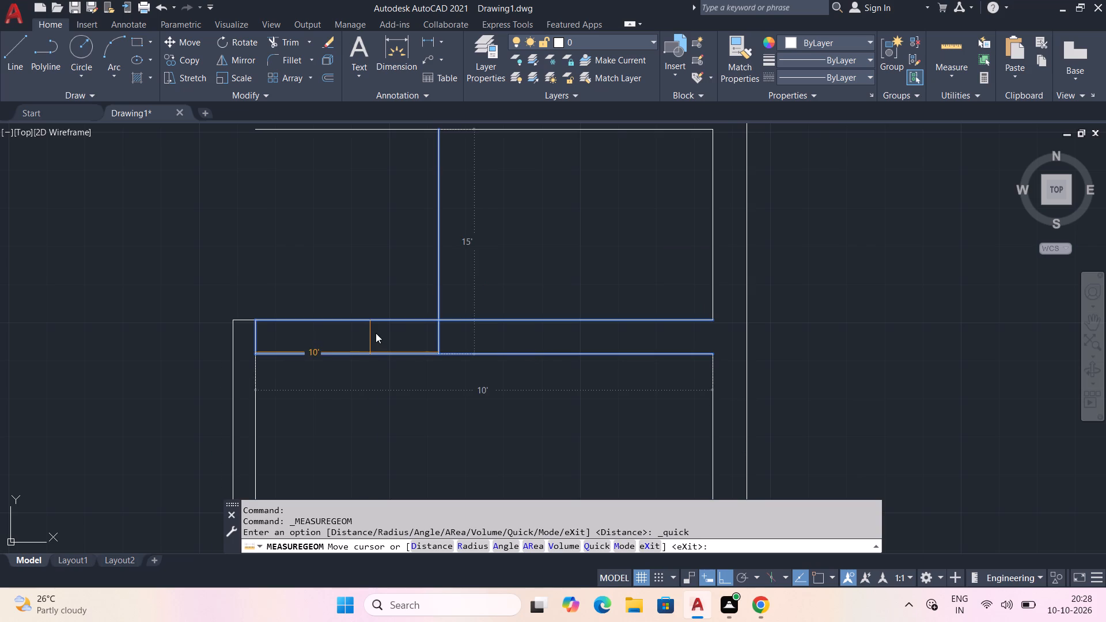
{"action": "scroll", "coordinate": [377, 329], "scroll_direction": "up", "scroll_amount": 2}
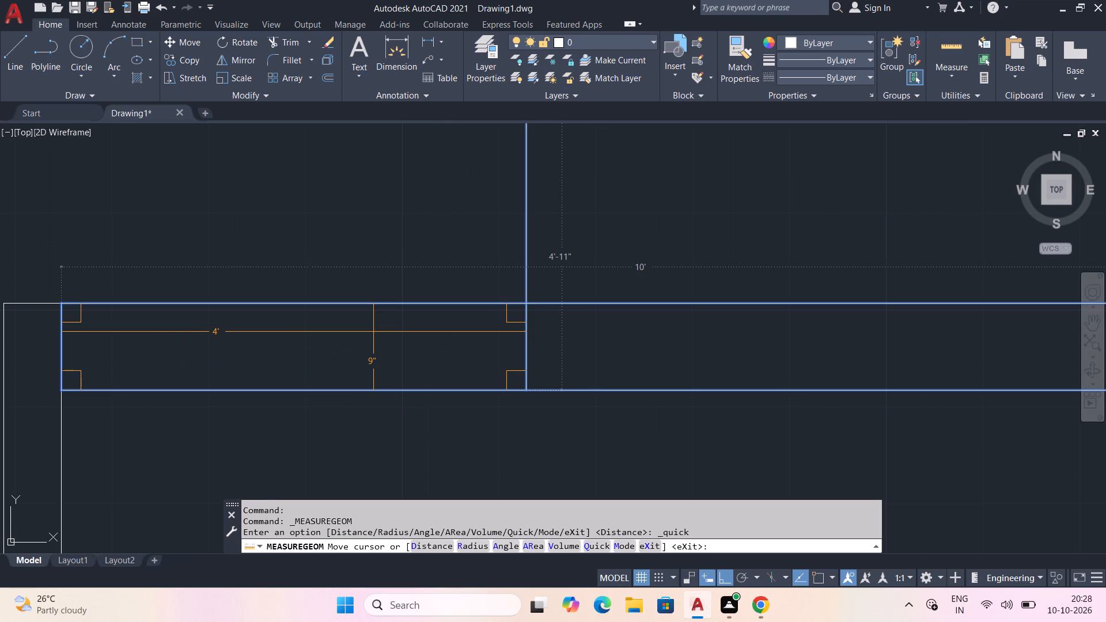
{"action": "key", "text": "Escape"}
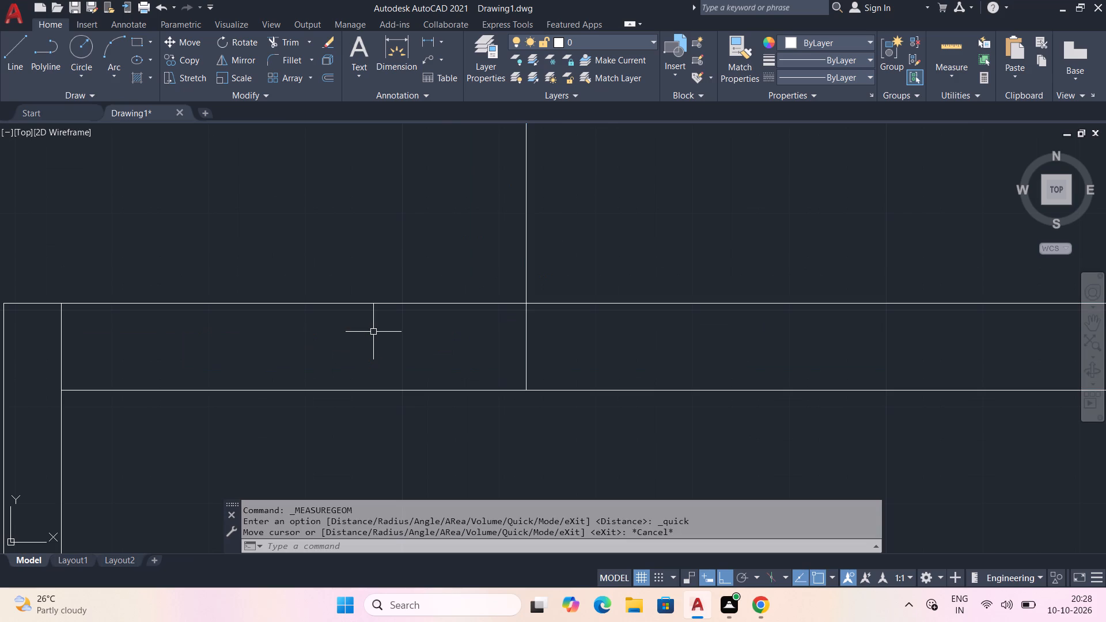
Offset the extended vertical line 6" to the left to form a partition.
{"action": "key", "text": "o"}
{"action": "type", "text": "f"}
{"action": "key", "text": "space"}
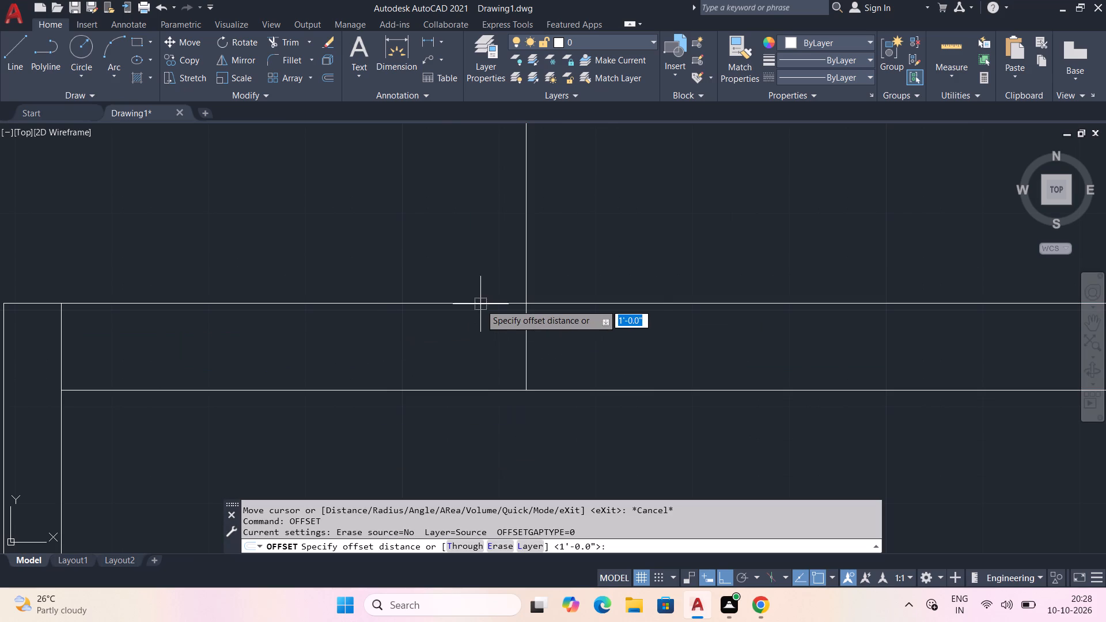
{"action": "key", "text": "6"}
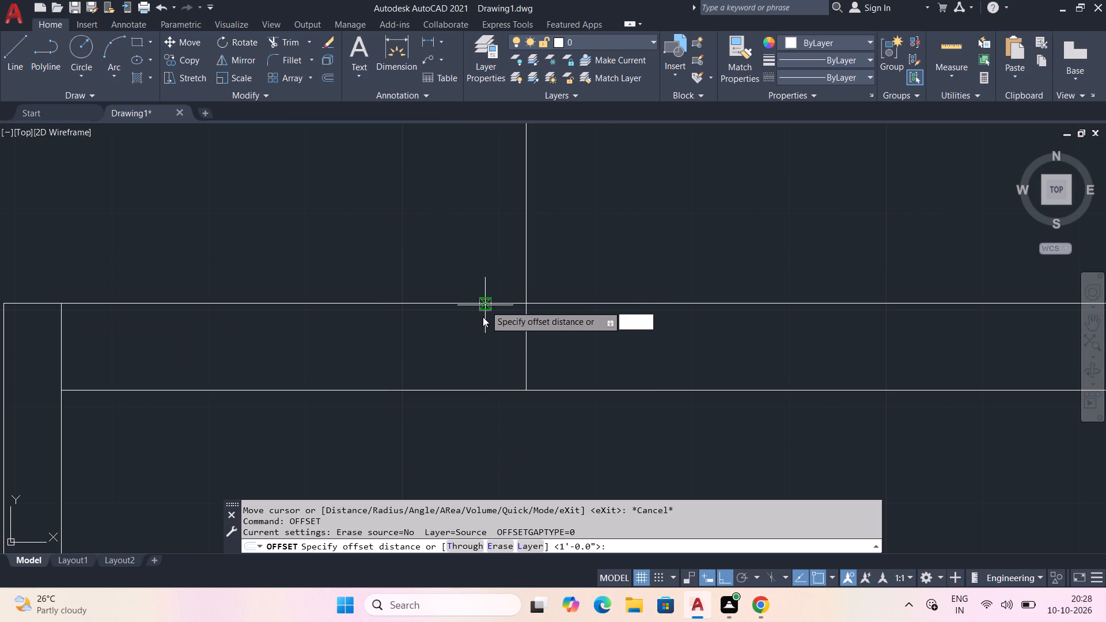
{"action": "type", "text": "\""}
{"action": "key", "text": "space"}
{"action": "left_click_drag", "start_coordinate": [525, 278], "coordinate": [518, 276]}
{"action": "left_click", "coordinate": [494, 276]}
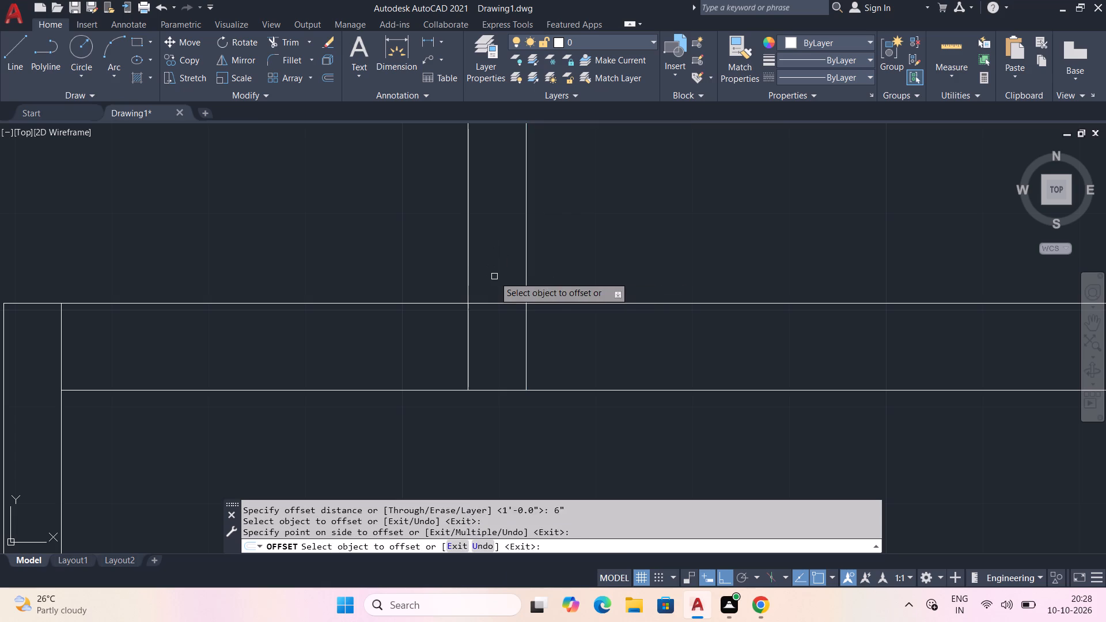
{"action": "key", "text": "Escape"}
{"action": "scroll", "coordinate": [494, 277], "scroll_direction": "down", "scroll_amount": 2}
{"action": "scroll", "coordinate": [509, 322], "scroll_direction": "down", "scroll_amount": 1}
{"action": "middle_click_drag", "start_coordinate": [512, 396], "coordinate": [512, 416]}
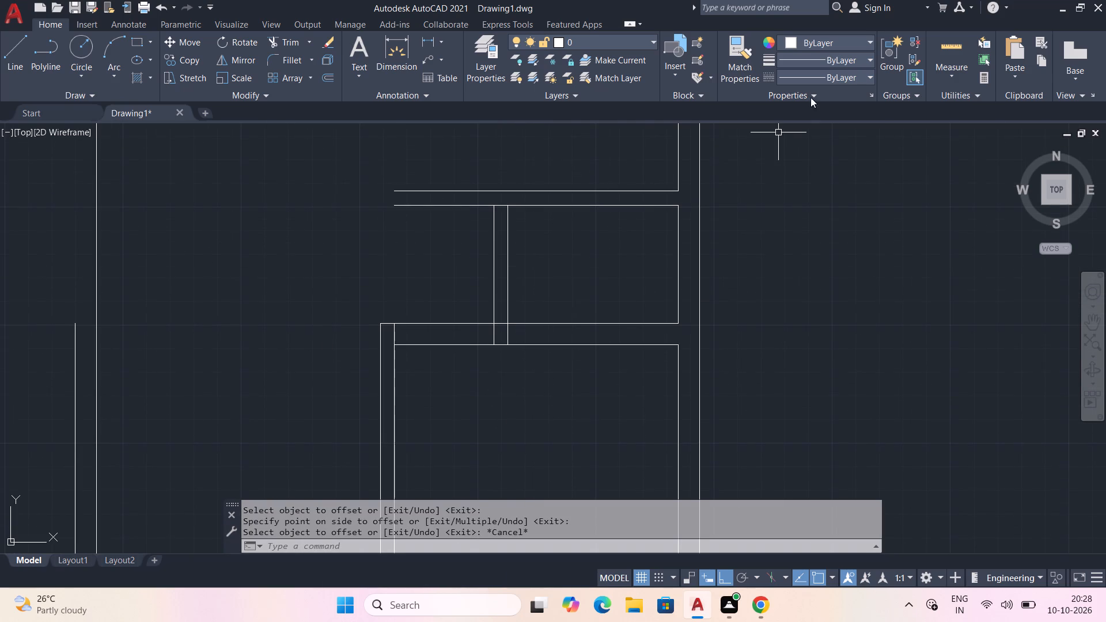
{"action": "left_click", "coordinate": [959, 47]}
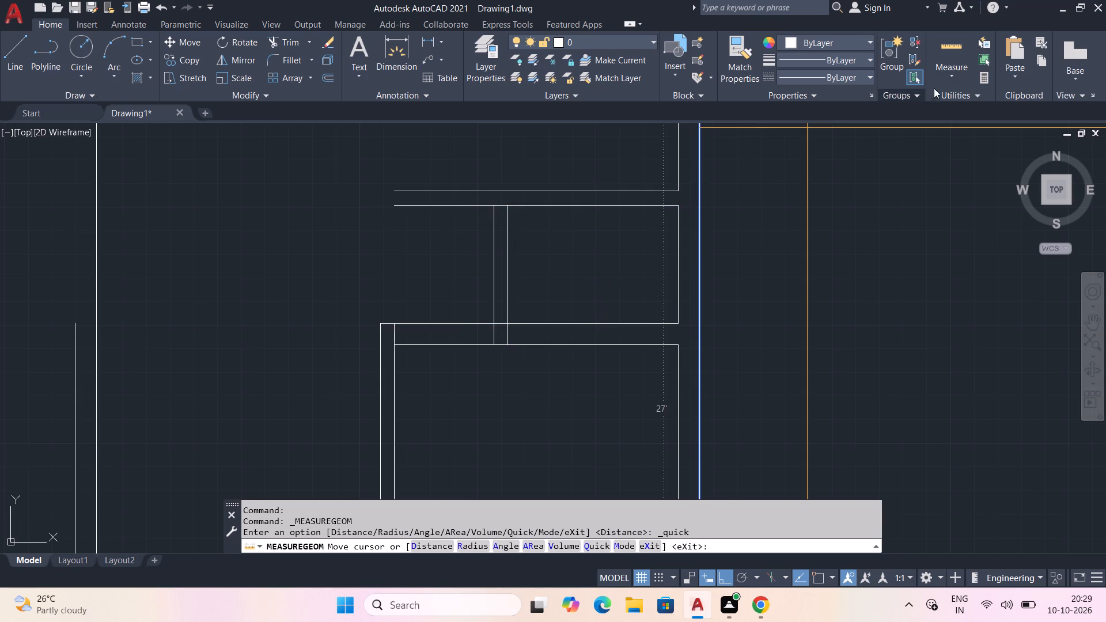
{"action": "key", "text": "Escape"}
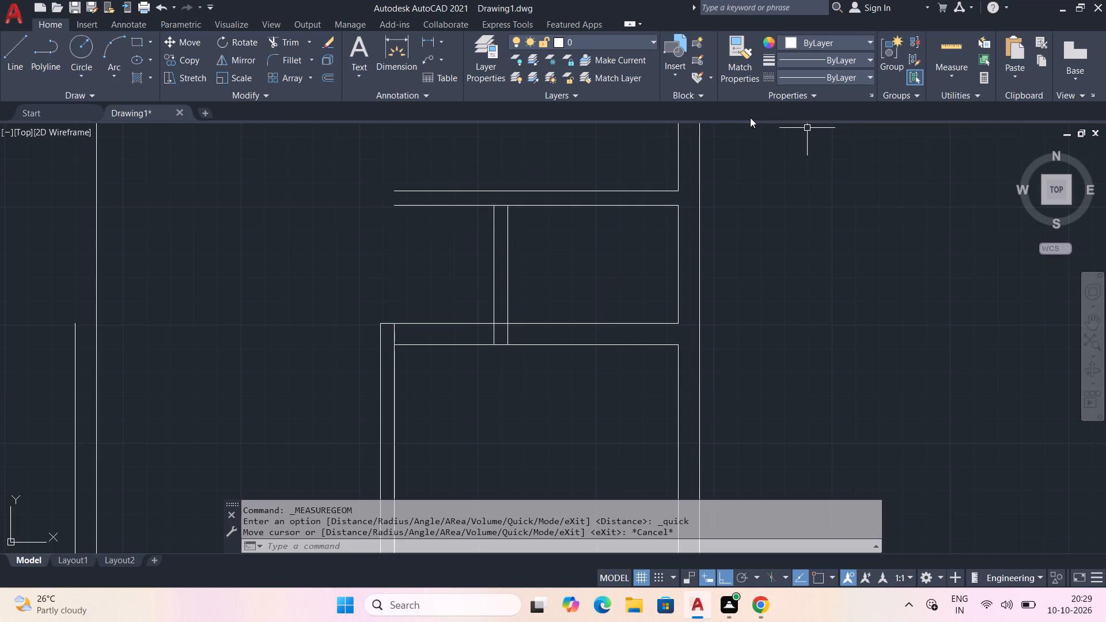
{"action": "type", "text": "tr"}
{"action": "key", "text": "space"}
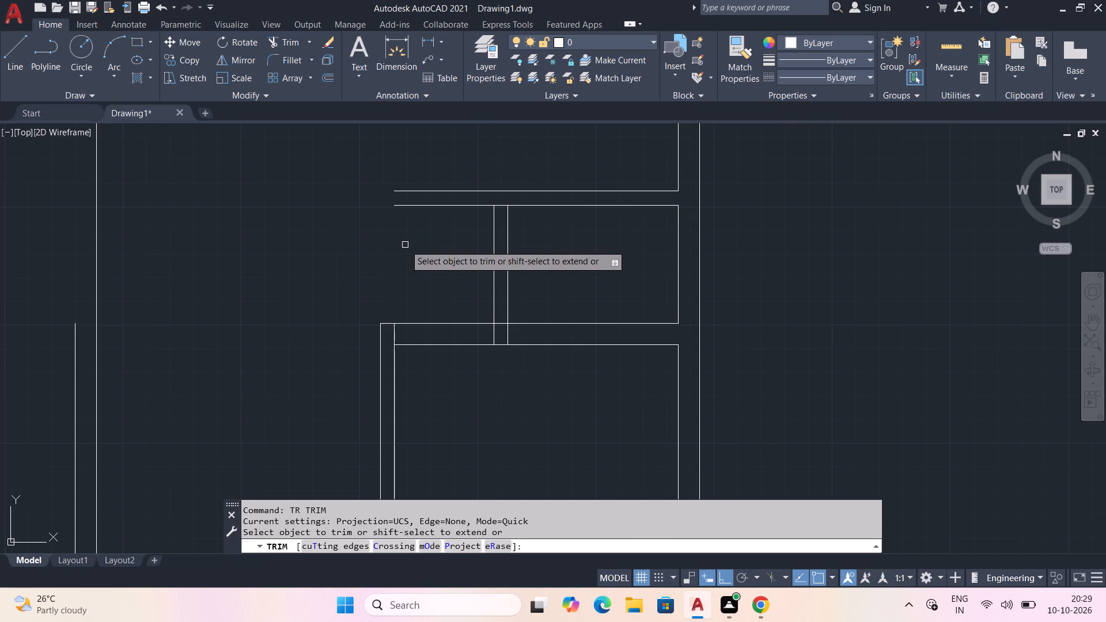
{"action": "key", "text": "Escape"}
Extend the new vertical partition's left line up to the upper line of the horizontal 6" partition.
{"action": "type", "text": "ex"}
{"action": "key", "text": "space"}
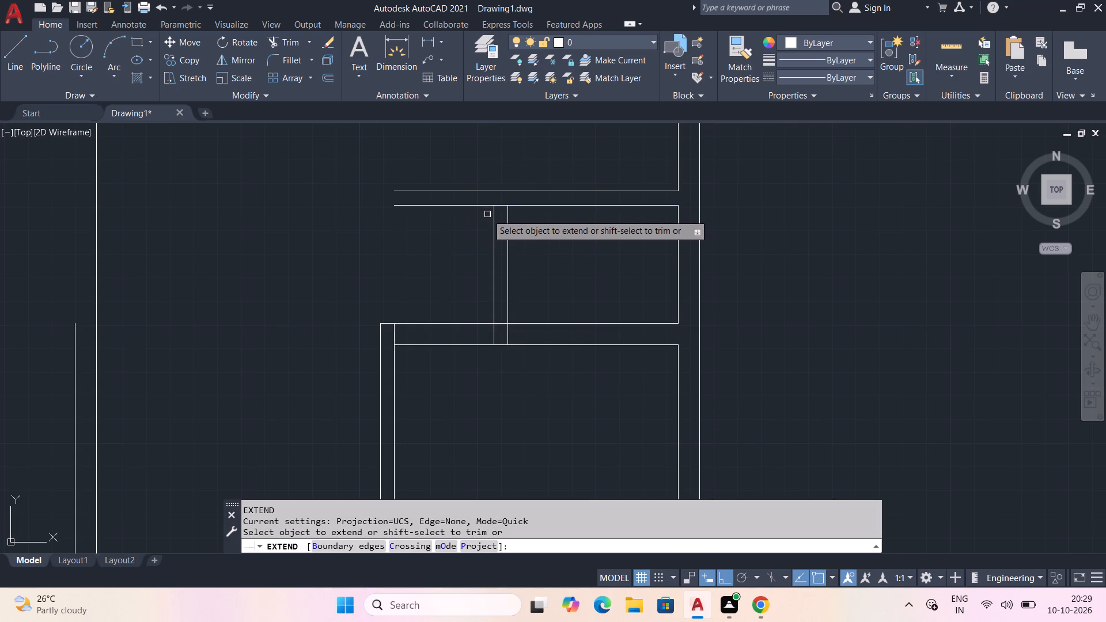
{"action": "left_click", "coordinate": [494, 212]}
{"action": "key", "text": "Escape"}
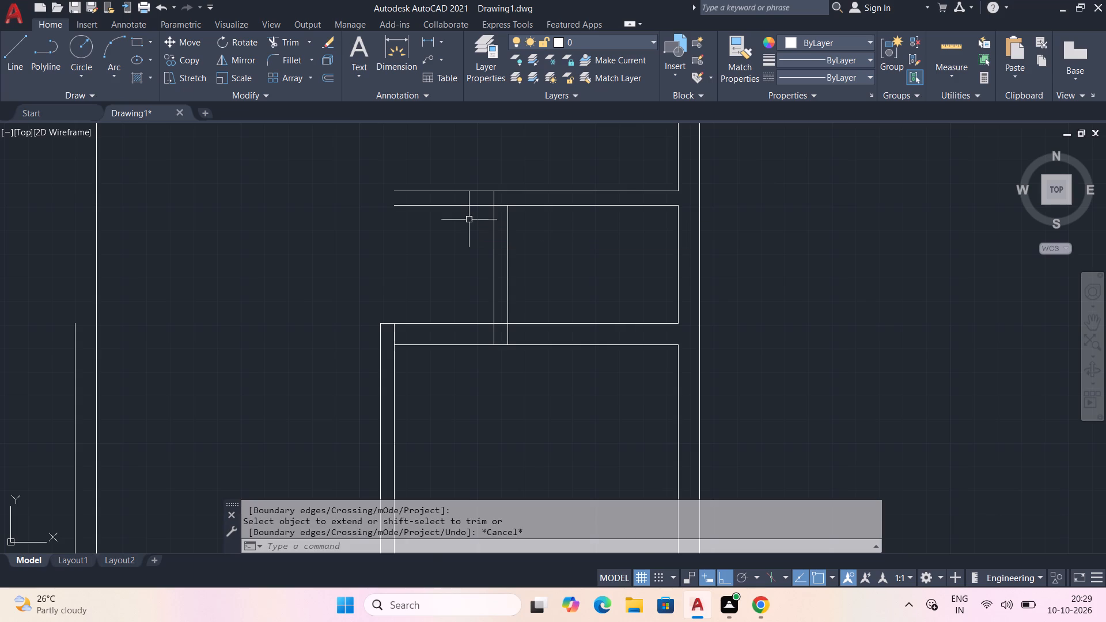
Trim both lines of the horizontal 6" partition where they project left of the new vertical partition.
{"action": "type", "text": "tr"}
{"action": "key", "text": "space"}
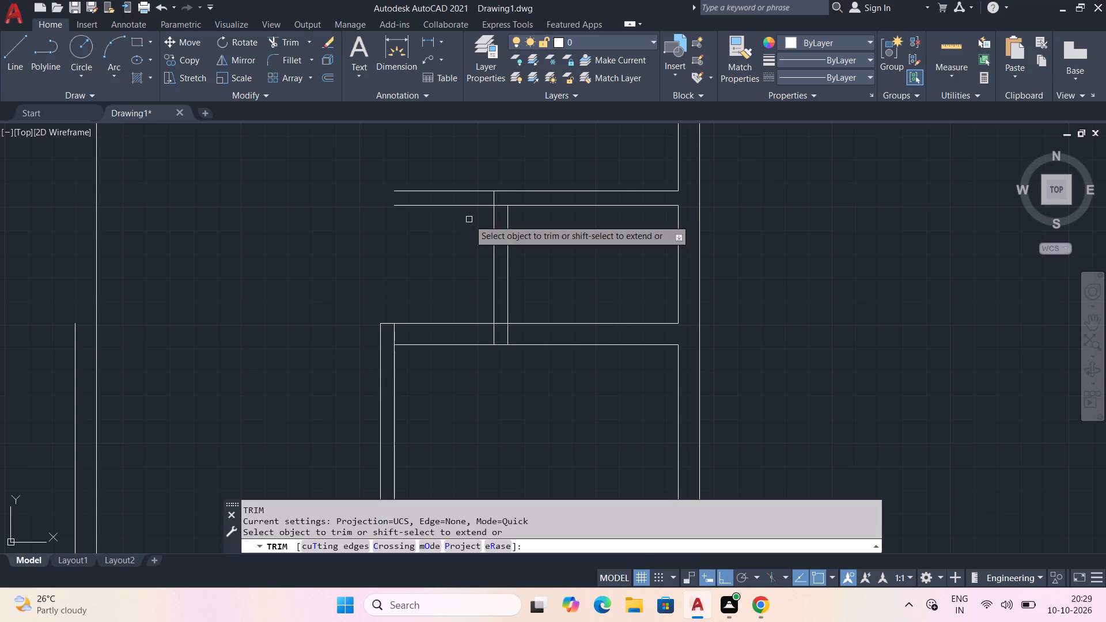
{"action": "left_click_drag", "start_coordinate": [469, 219], "coordinate": [467, 181]}
Trim the 9" wall's upper line between the vertical partition's lines and the partition's right line within the wall thickness.
{"action": "scroll", "coordinate": [516, 343], "scroll_direction": "up", "scroll_amount": 2}
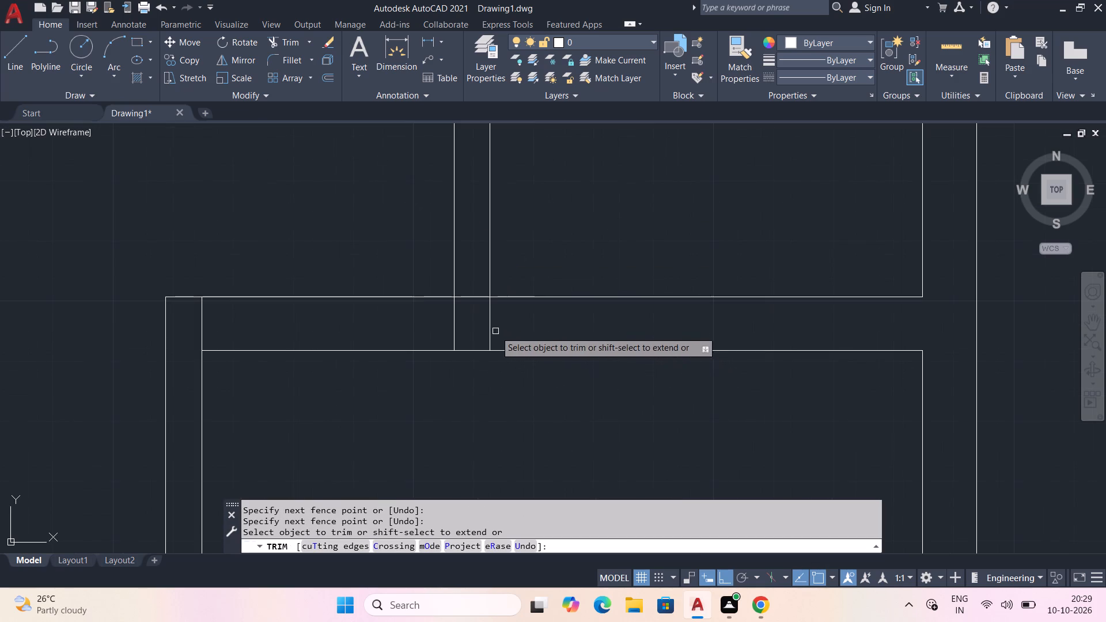
{"action": "left_click", "coordinate": [475, 298]}
{"action": "left_click", "coordinate": [457, 318]}
{"action": "left_click", "coordinate": [447, 321]}
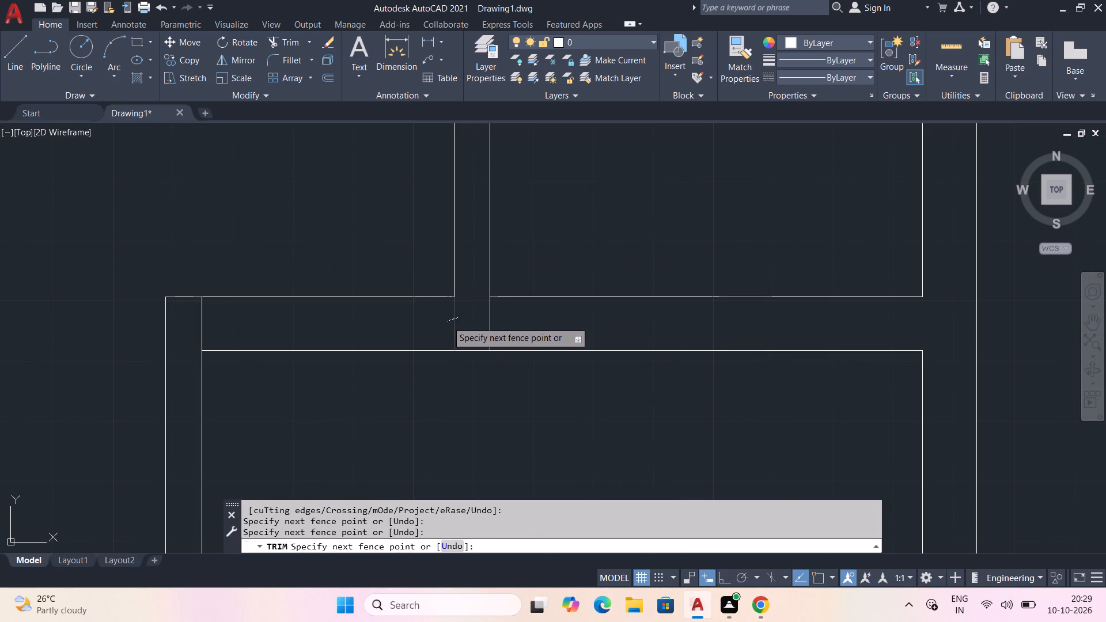
{"action": "key", "text": "ctrl+z"}
{"action": "left_click", "coordinate": [482, 332]}
{"action": "left_click", "coordinate": [487, 332]}
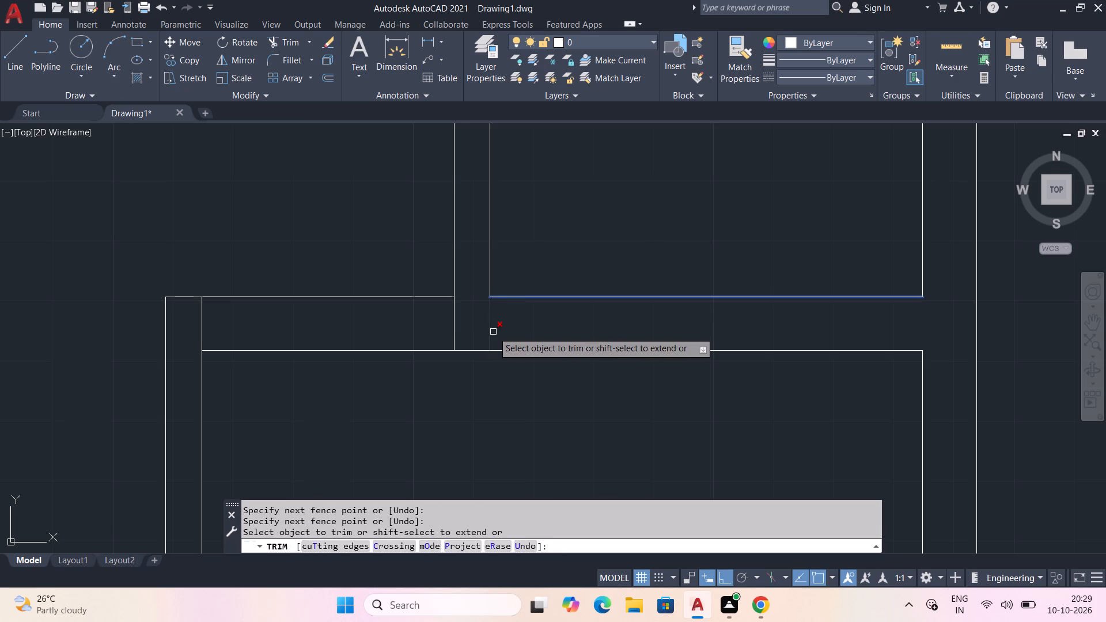
{"action": "left_click", "coordinate": [493, 332]}
{"action": "left_click", "coordinate": [491, 332]}
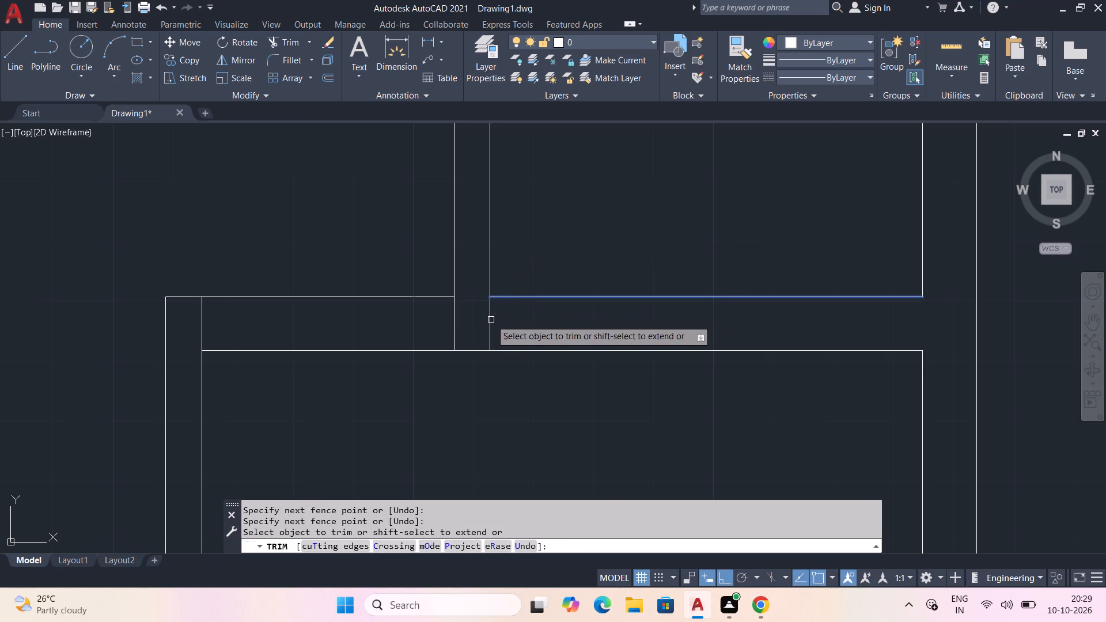
{"action": "left_click", "coordinate": [491, 320]}
Trim the horizontal partition's lower line between the two vertical partition lines to open the upper corner.
{"action": "middle_click_drag", "start_coordinate": [558, 229], "coordinate": [559, 388]}
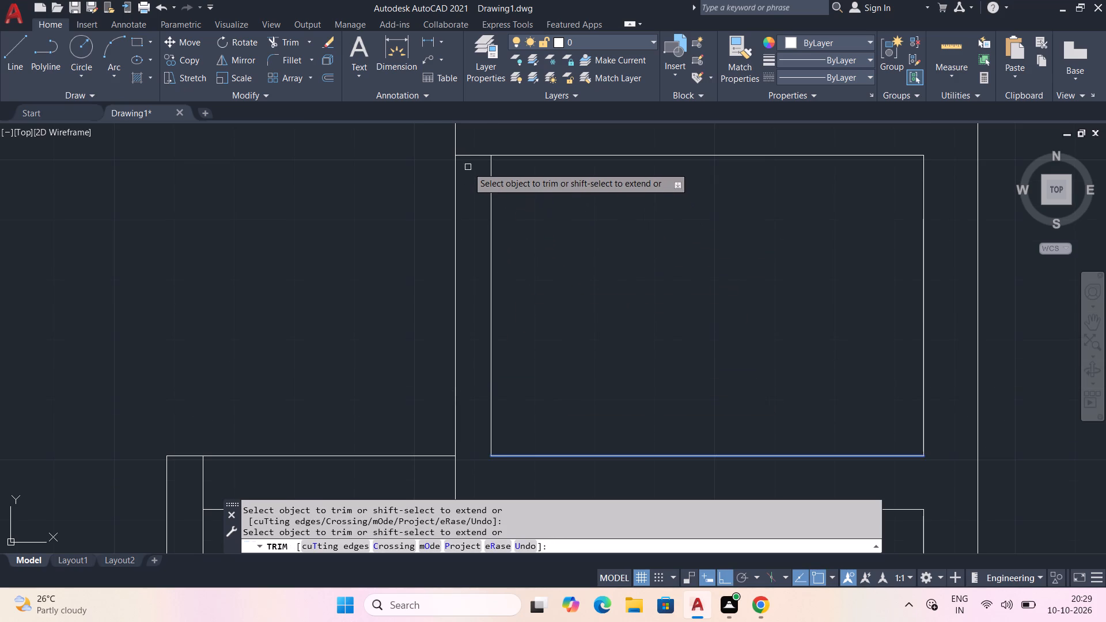
{"action": "left_click", "coordinate": [472, 154]}
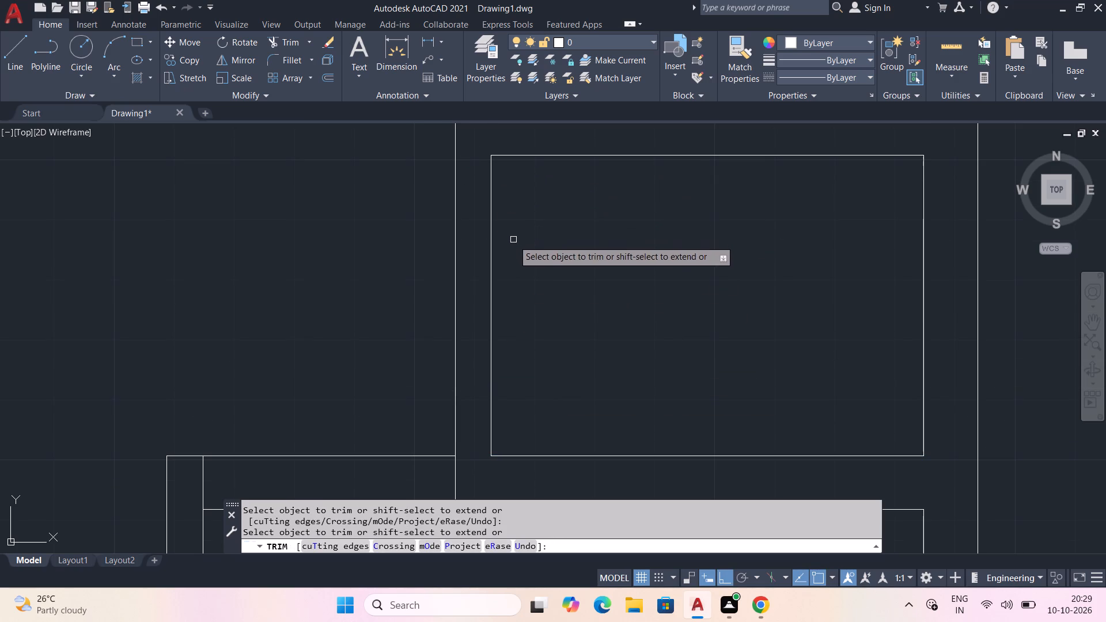
{"action": "key", "text": "Escape"}
Offset the bottom line of the upper-left room 6" downward to form a horizontal partition.
{"action": "scroll", "coordinate": [532, 260], "scroll_direction": "down", "scroll_amount": 1}
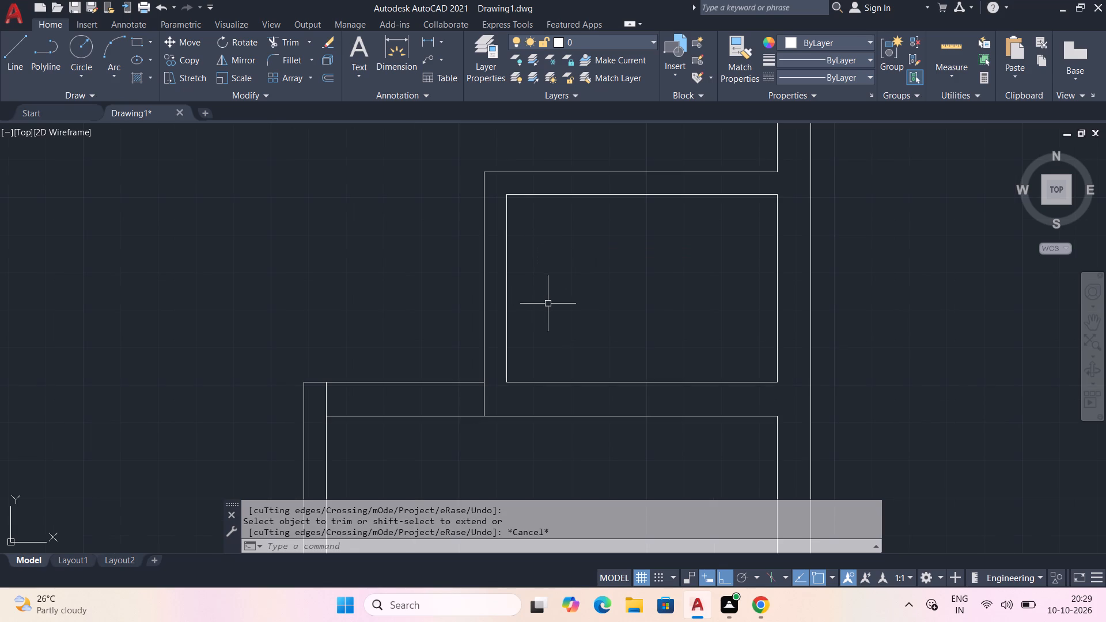
{"action": "scroll", "coordinate": [558, 299], "scroll_direction": "down", "scroll_amount": 4}
{"action": "middle_click_drag", "start_coordinate": [523, 267], "coordinate": [518, 286]}
{"action": "scroll", "coordinate": [513, 253], "scroll_direction": "up", "scroll_amount": 3}
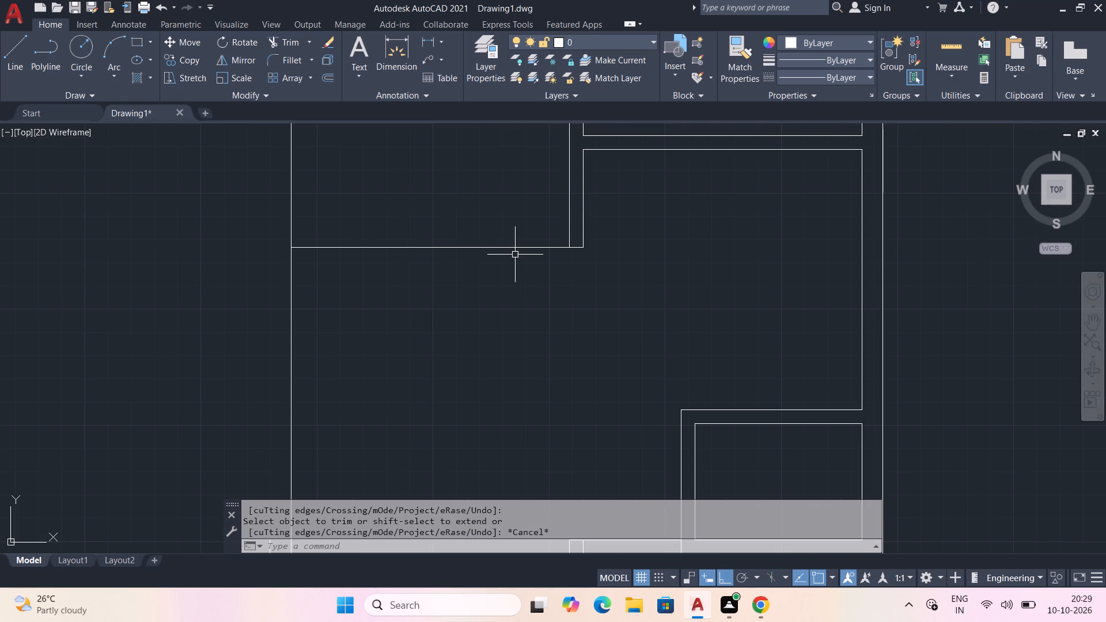
{"action": "key", "text": "o"}
{"action": "type", "text": "f"}
{"action": "key", "text": "space"}
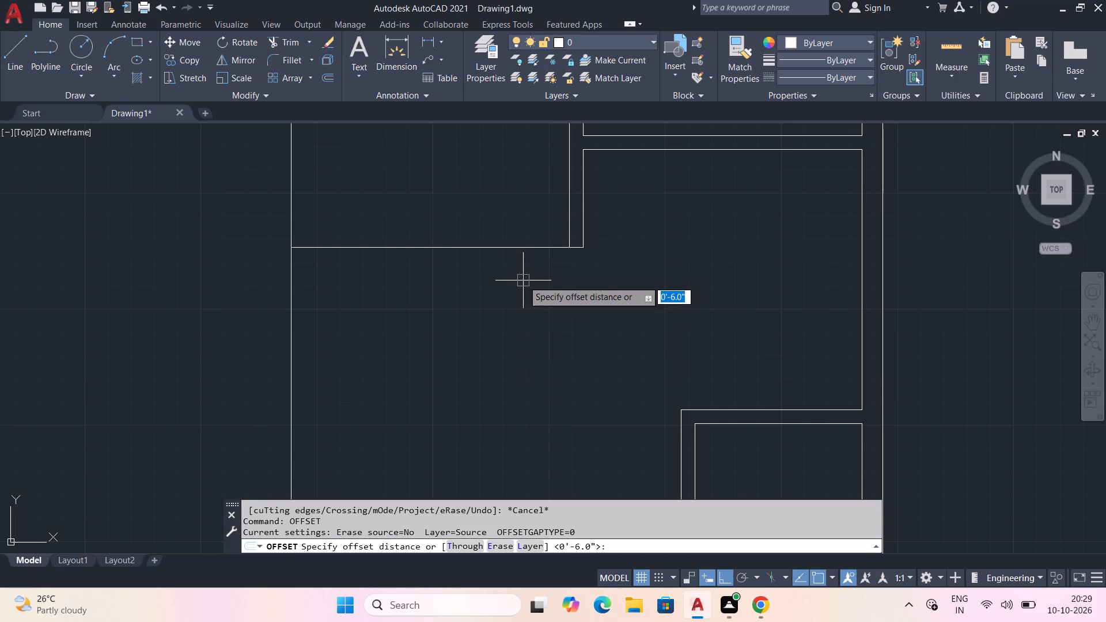
{"action": "key", "text": "6"}
{"action": "key", "text": "shift+quotedbl"}
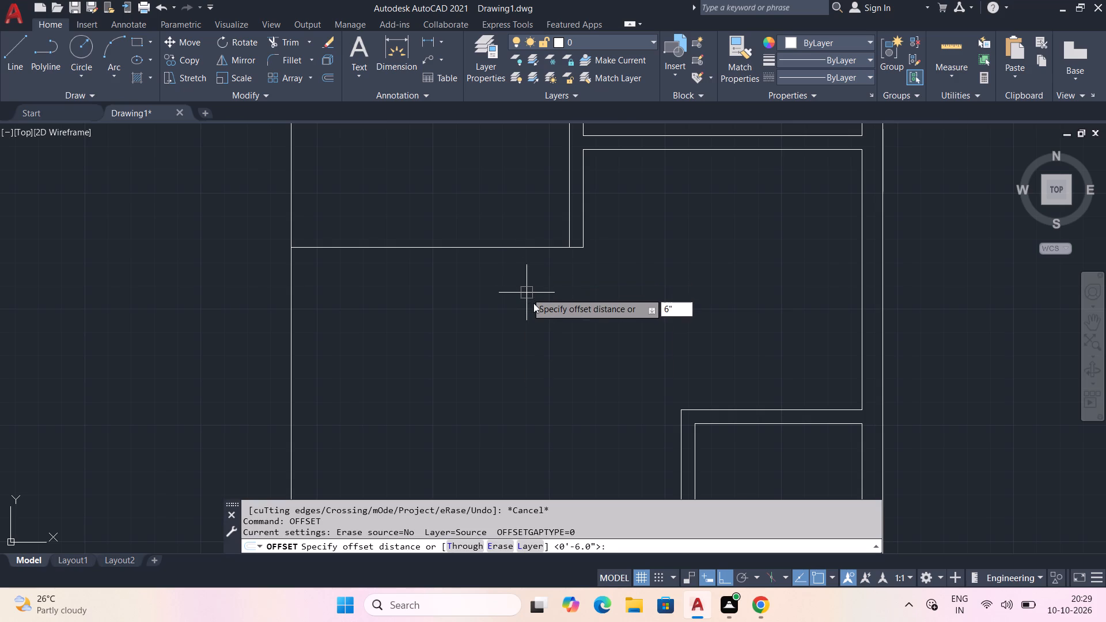
{"action": "key", "text": "space"}
{"action": "left_click", "coordinate": [517, 248]}
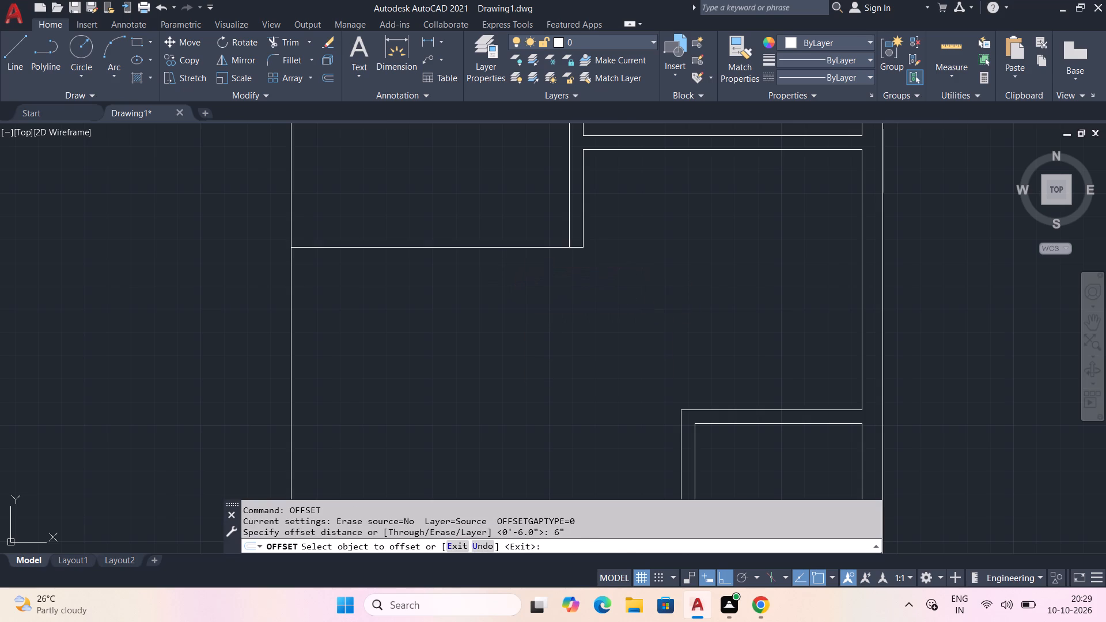
{"action": "left_click", "coordinate": [519, 275]}
{"action": "key", "text": "Escape"}
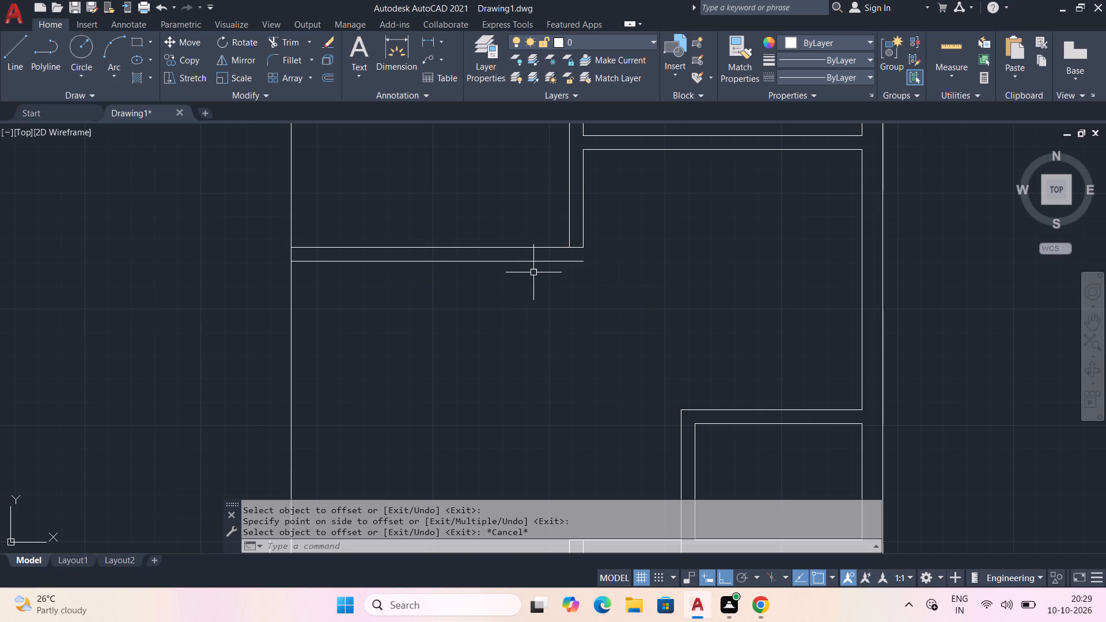
Trim the new partition's upper line between the vertical partition's lines, and fillet their outer lines into a square corner.
{"action": "type", "text": "tr"}
{"action": "key", "text": "space"}
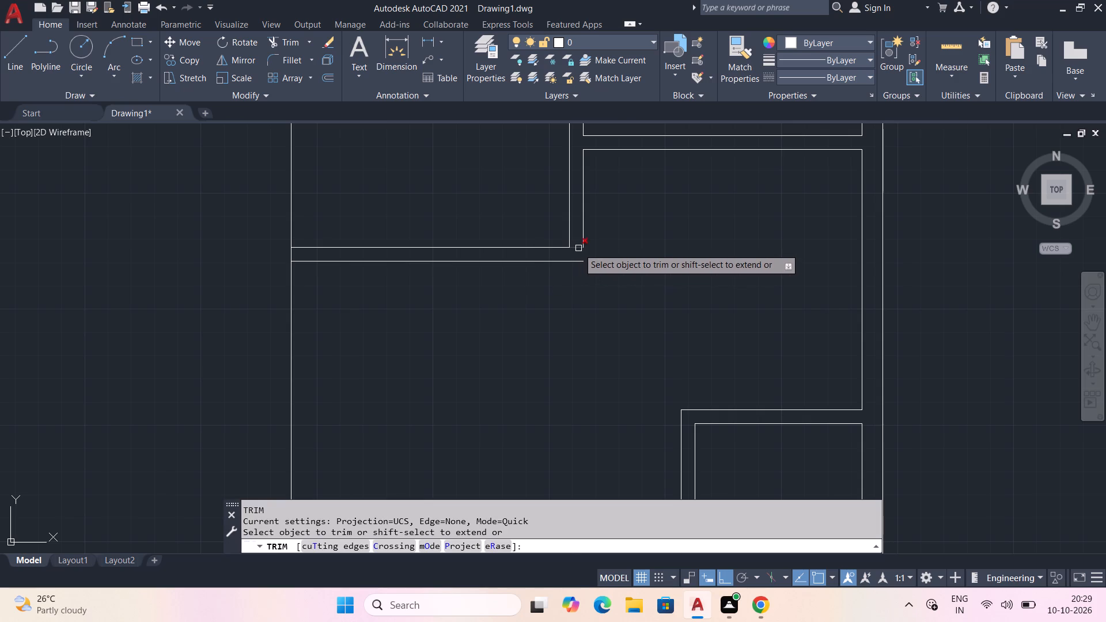
{"action": "left_click", "coordinate": [578, 248]}
{"action": "key", "text": "Escape"}
{"action": "key", "text": "f"}
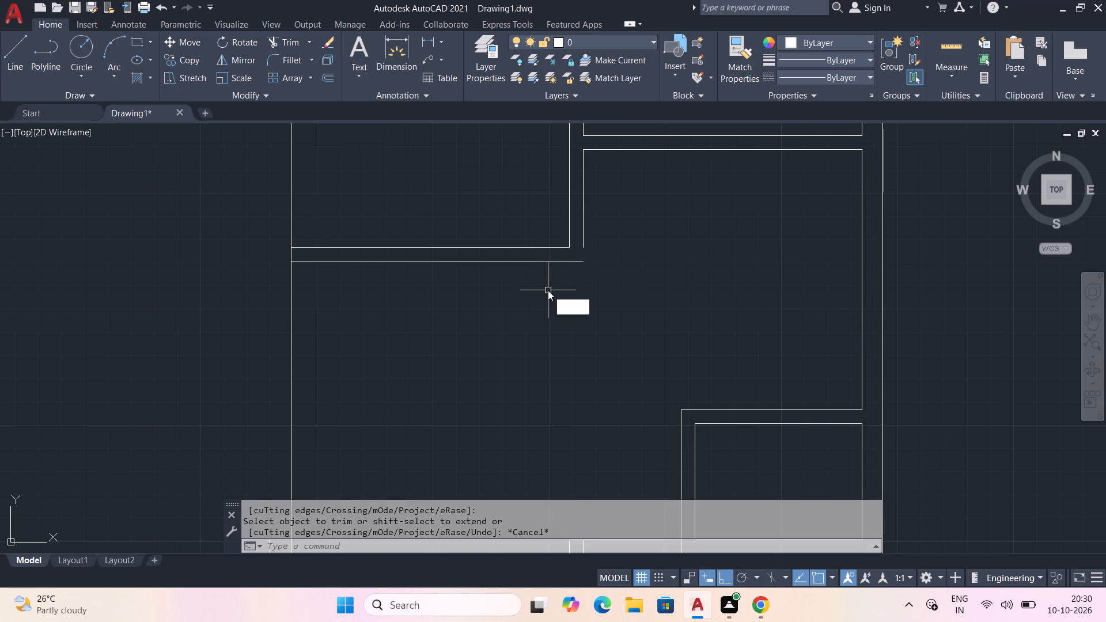
{"action": "key", "text": "space"}
{"action": "left_click", "coordinate": [575, 263]}
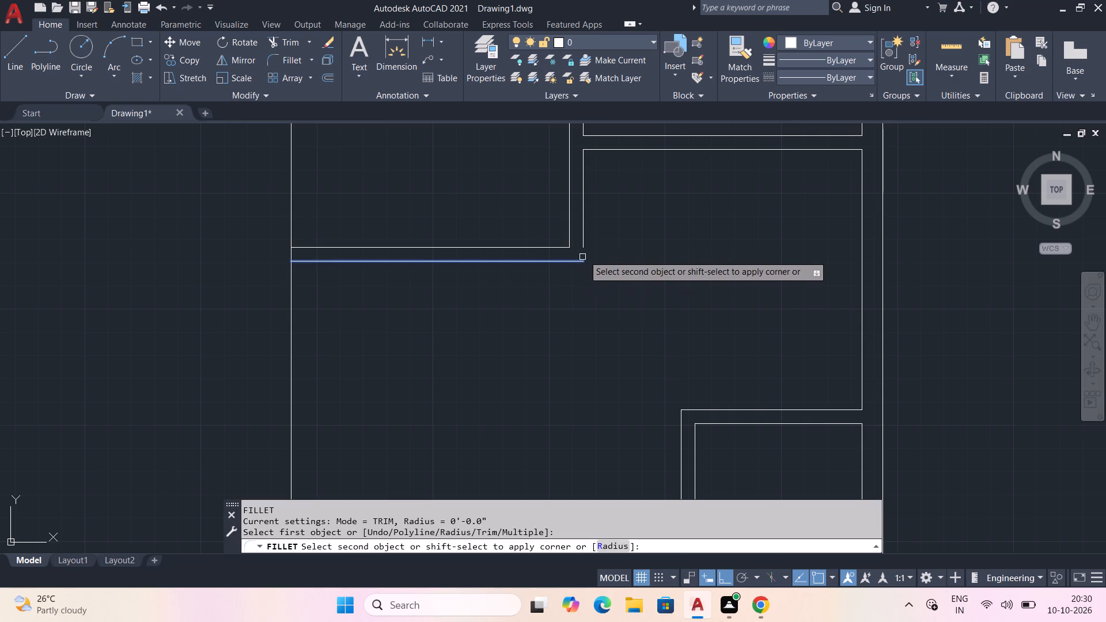
{"action": "left_click", "coordinate": [584, 243]}
{"action": "key", "text": "Escape"}
Offset the left wall's line segments 9" outward alongside the upper-left room, the horizontal partition and the space below.
{"action": "scroll", "coordinate": [559, 277], "scroll_direction": "down", "scroll_amount": 2}
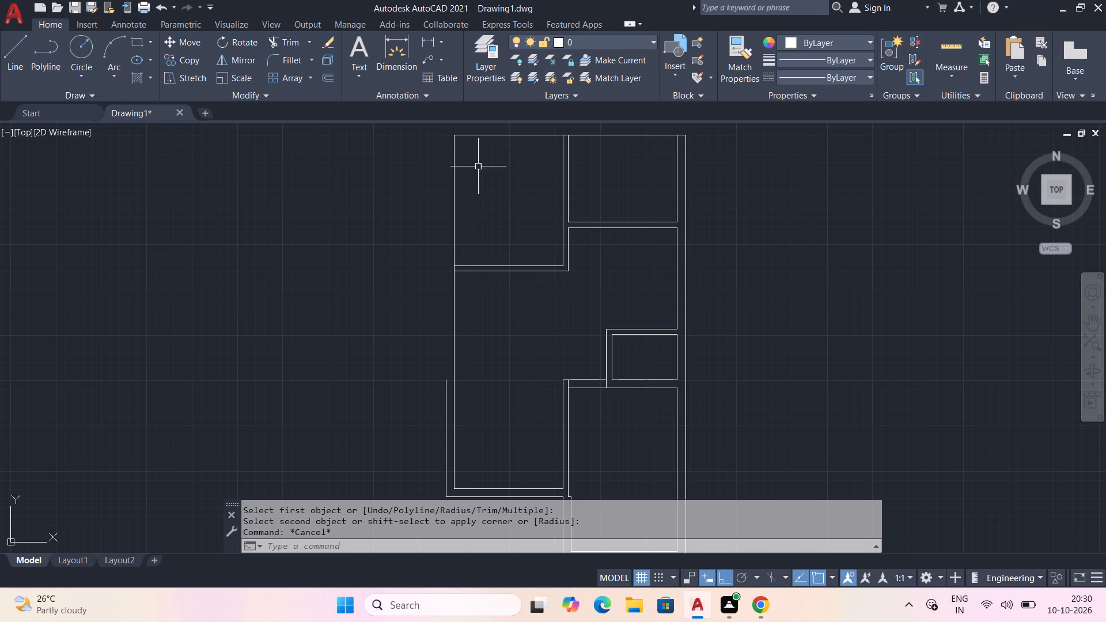
{"action": "scroll", "coordinate": [450, 274], "scroll_direction": "up", "scroll_amount": 1}
{"action": "scroll", "coordinate": [454, 310], "scroll_direction": "down", "scroll_amount": 2}
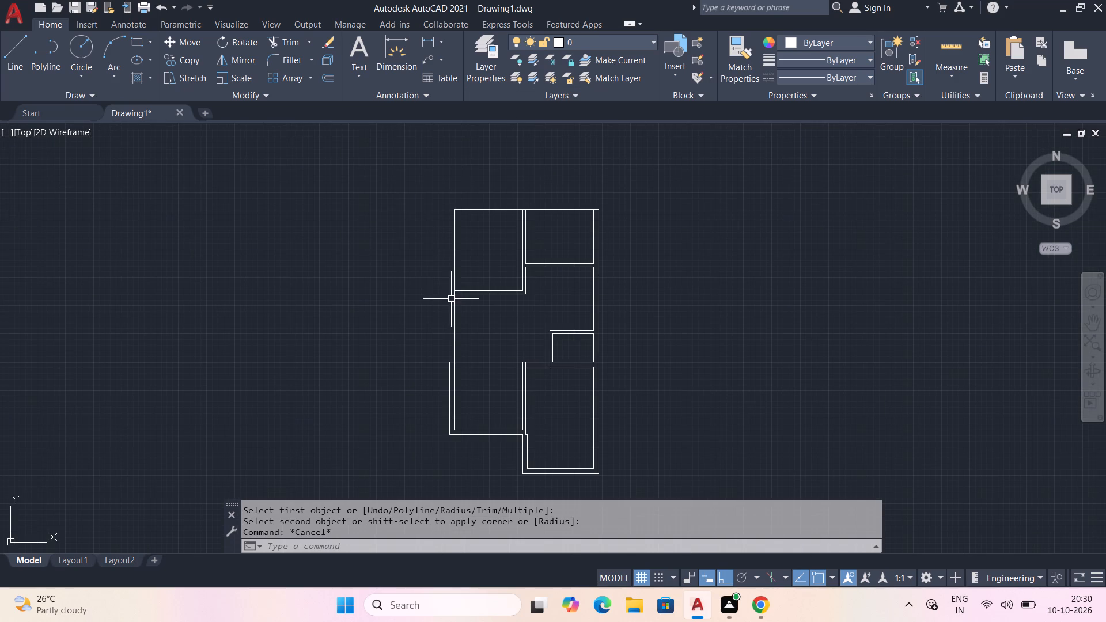
{"action": "scroll", "coordinate": [433, 249], "scroll_direction": "up", "scroll_amount": 2}
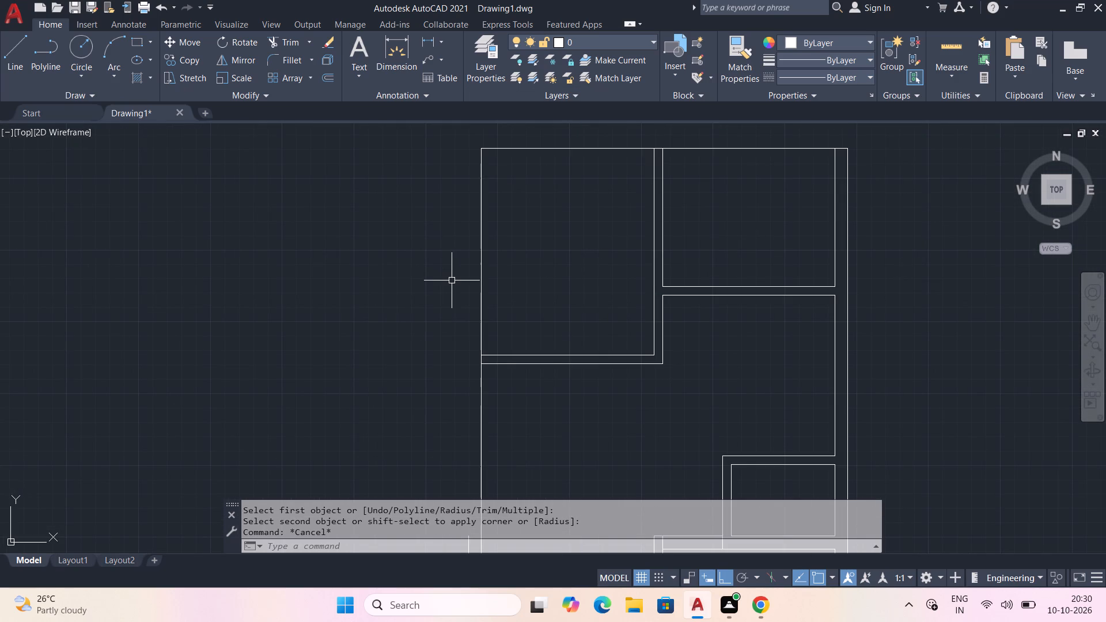
{"action": "key", "text": "o"}
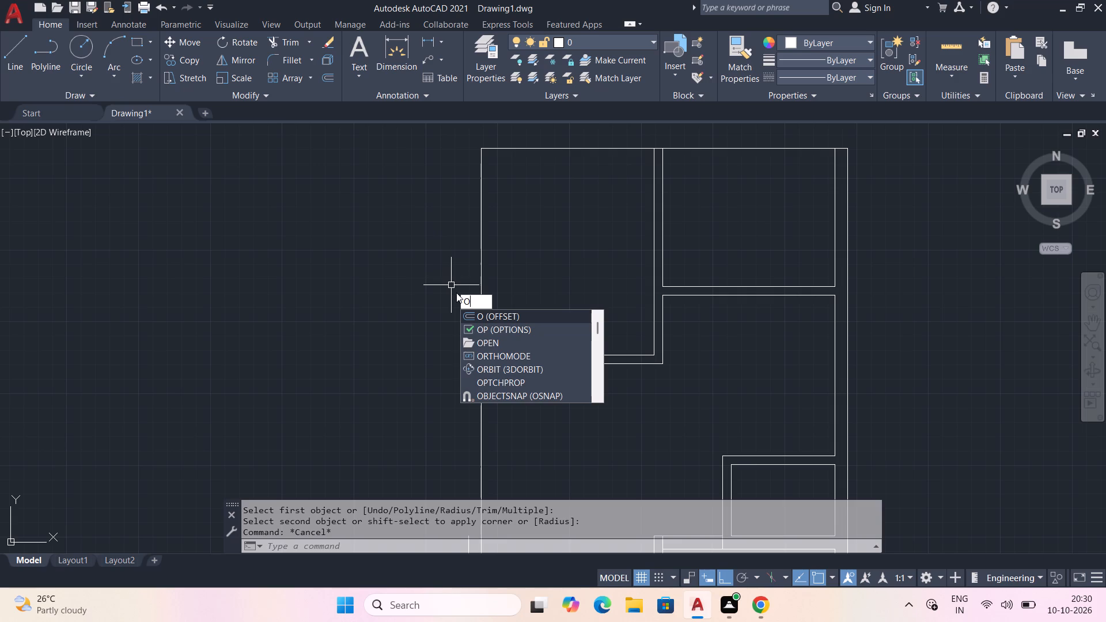
{"action": "key", "text": "f"}
{"action": "key", "text": "space"}
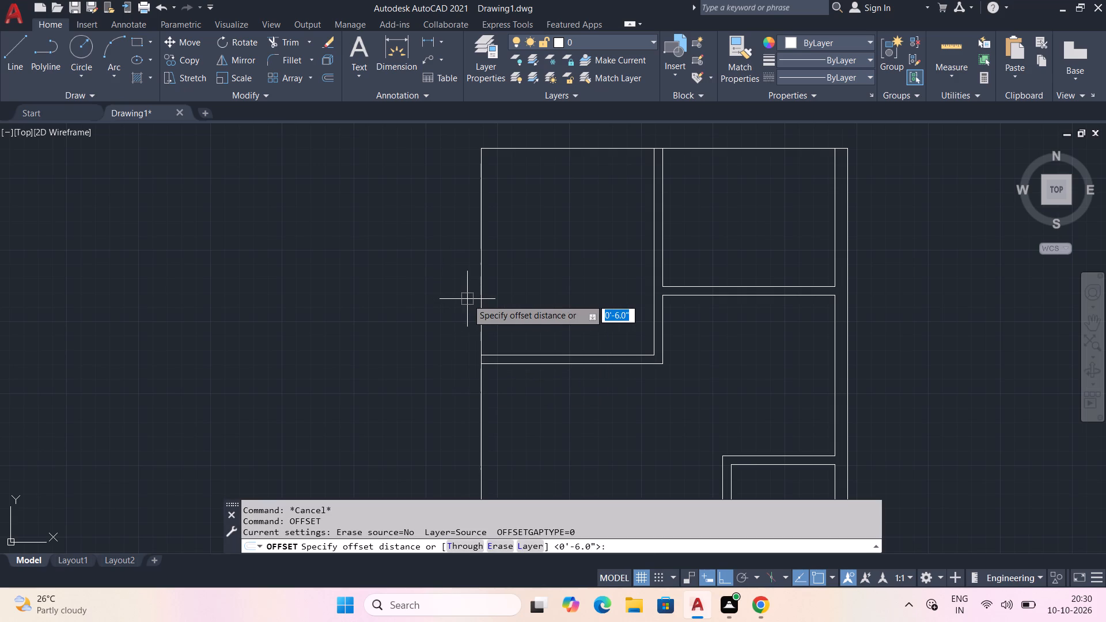
{"action": "key", "text": "9"}
{"action": "key", "text": "shift+quotedbl"}
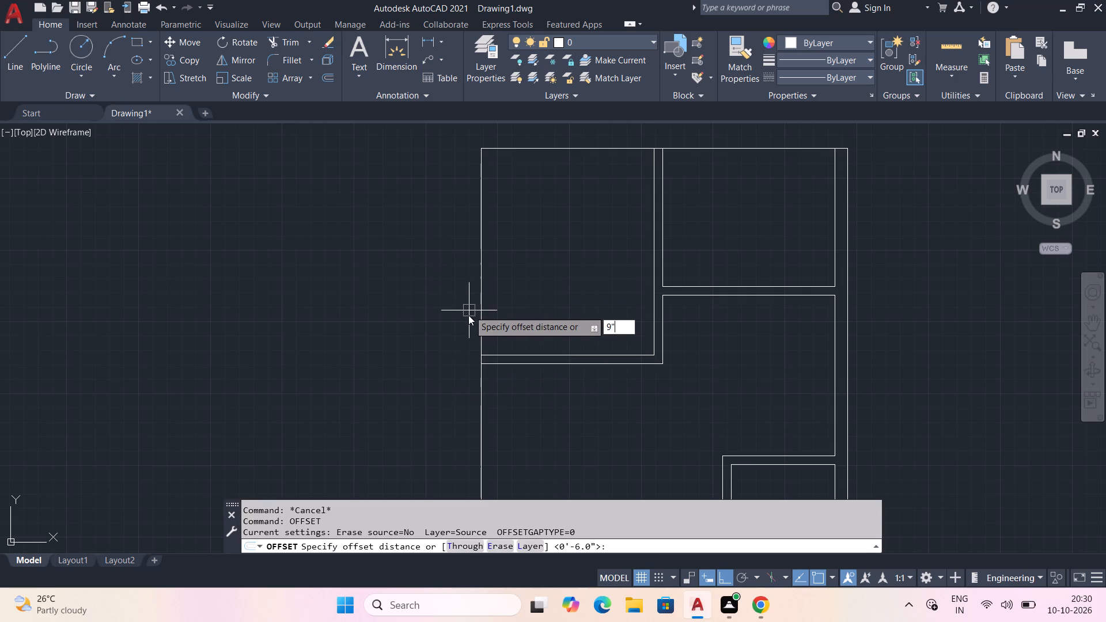
{"action": "key", "text": "space"}
{"action": "left_click", "coordinate": [480, 287]}
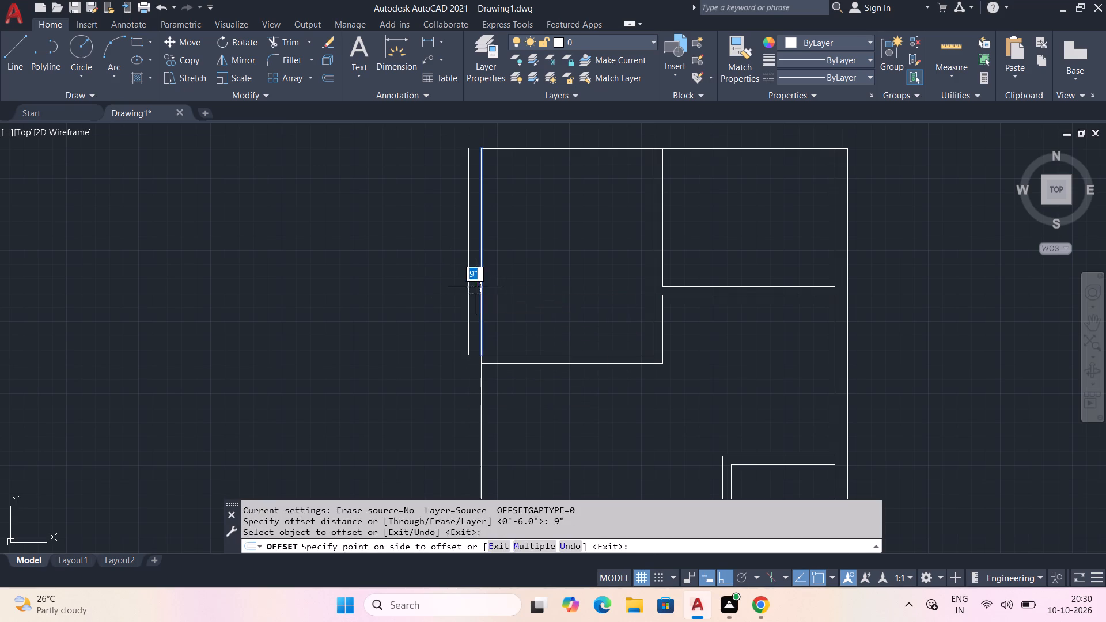
{"action": "left_click", "coordinate": [440, 292]}
{"action": "left_click", "coordinate": [482, 361]}
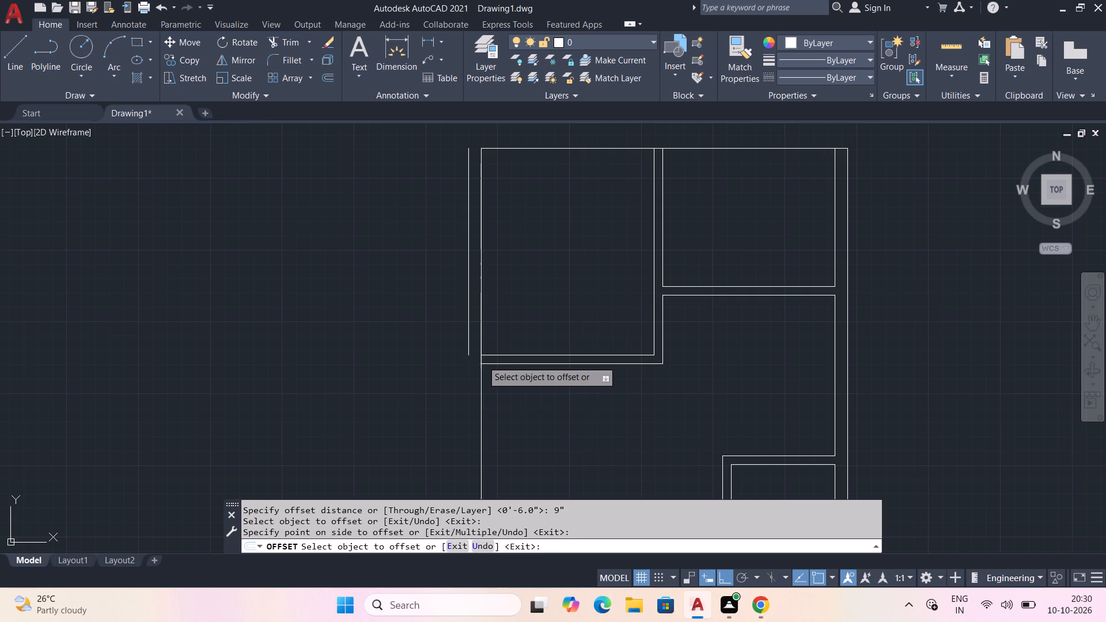
{"action": "left_click", "coordinate": [458, 361]}
{"action": "left_click_drag", "start_coordinate": [482, 384], "coordinate": [463, 384]}
{"action": "left_click", "coordinate": [453, 384]}
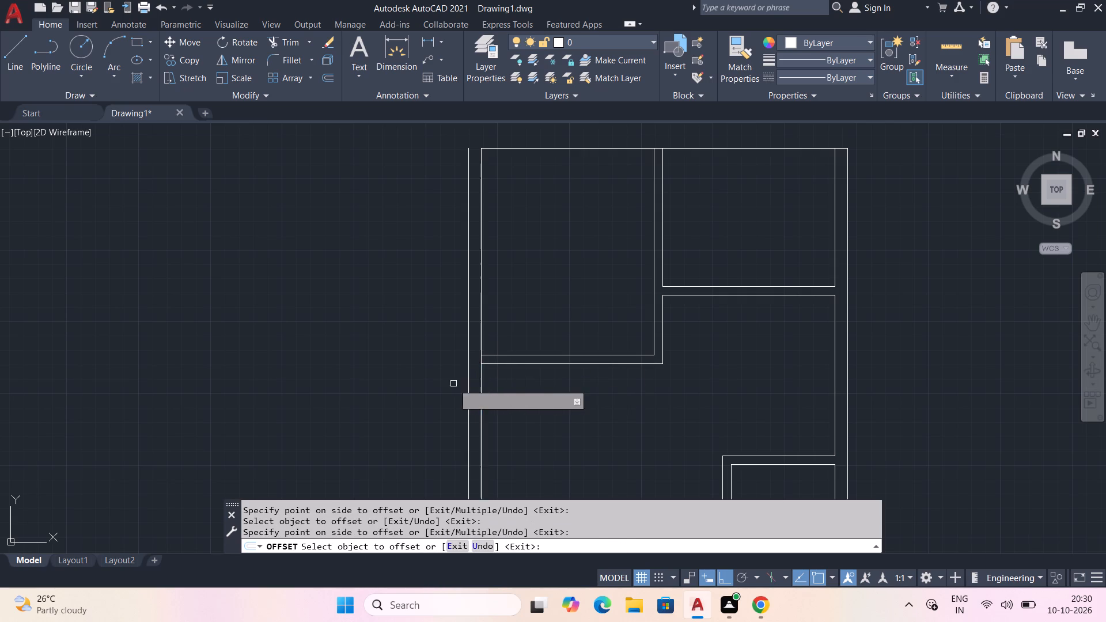
Offset the top line of the plan 9" outward to give the upper wall its thickness.
{"action": "middle_click_drag", "start_coordinate": [490, 400], "coordinate": [467, 222]}
{"action": "middle_click_drag", "start_coordinate": [525, 245], "coordinate": [479, 485]}
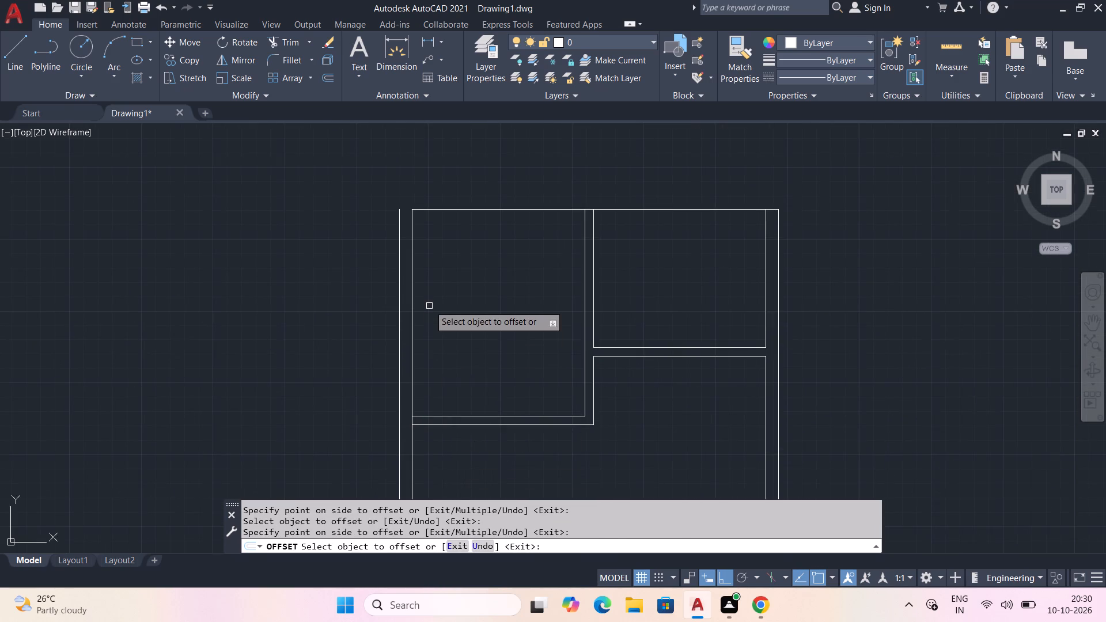
{"action": "middle_click_drag", "start_coordinate": [429, 305], "coordinate": [425, 425]}
{"action": "left_click_drag", "start_coordinate": [481, 328], "coordinate": [481, 320]}
{"action": "left_click", "coordinate": [481, 282]}
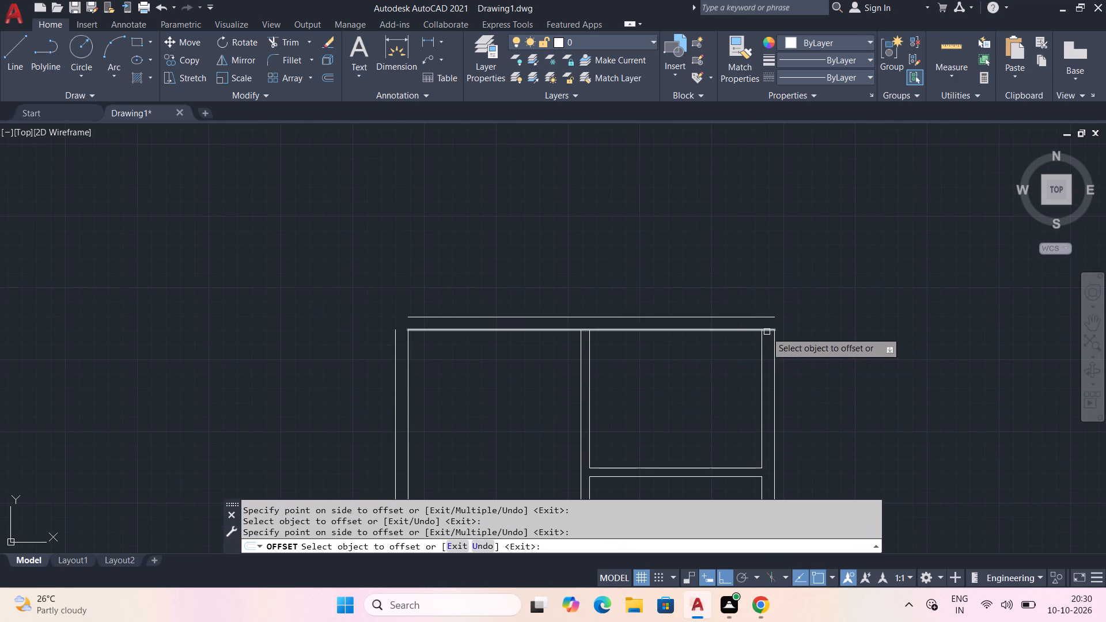
{"action": "key", "text": "Escape"}
Trim the upper wall's inner line where it crosses the thickness of the right outer wall.
{"action": "type", "text": "tr"}
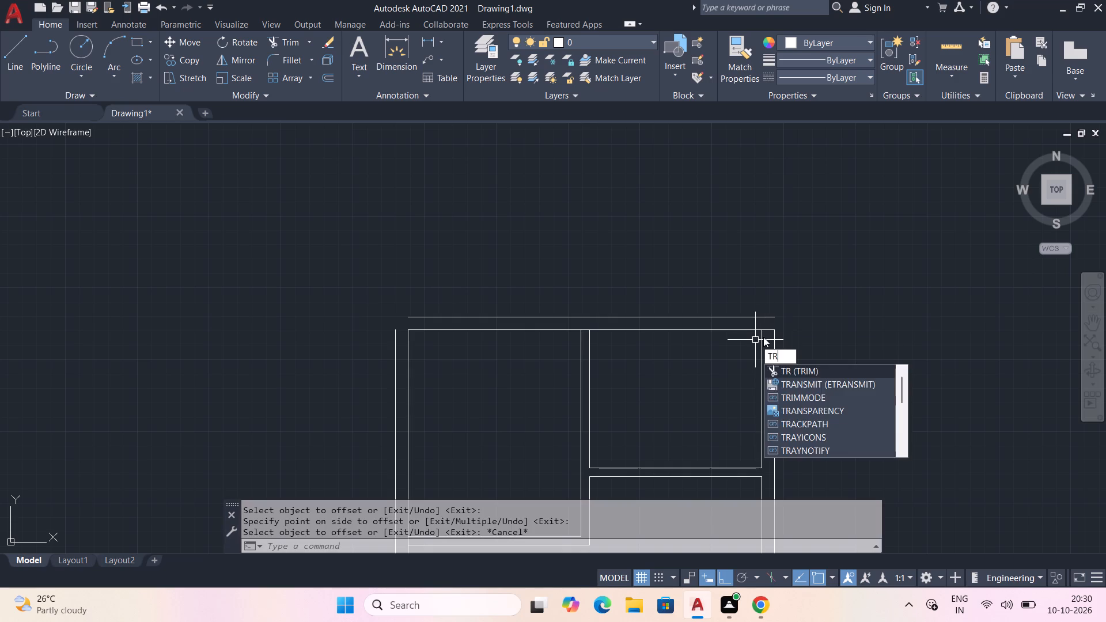
{"action": "key", "text": "space"}
{"action": "left_click", "coordinate": [770, 332]}
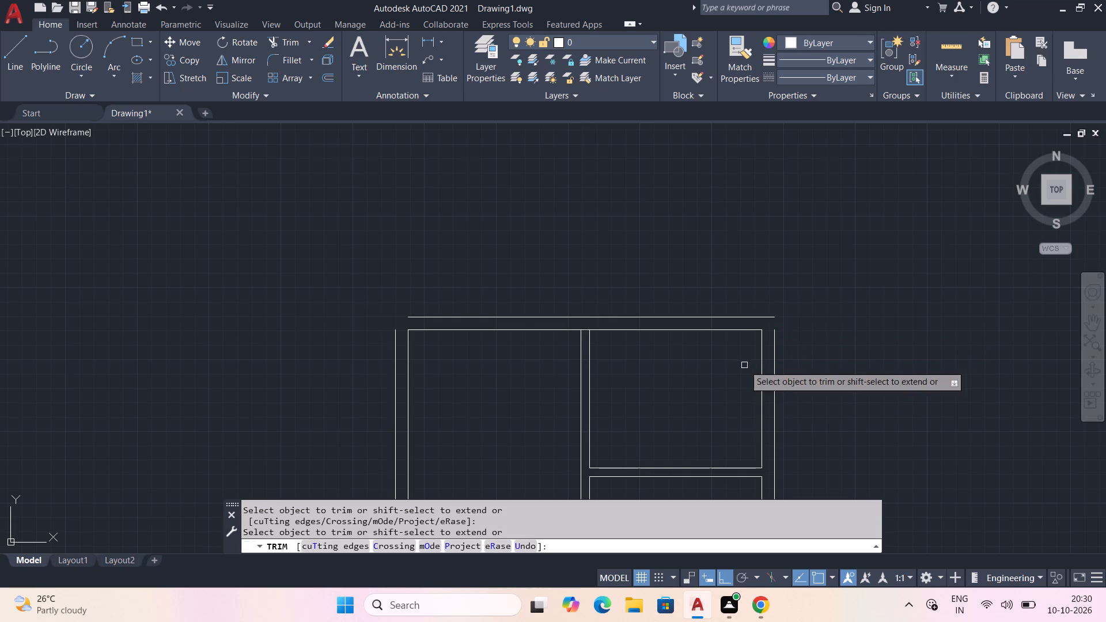
{"action": "key", "text": "Escape"}
Fillet the outer wall lines with zero radius at the plan's upper-right and upper-left corners.
{"action": "type", "text": "f"}
{"action": "key", "text": "space"}
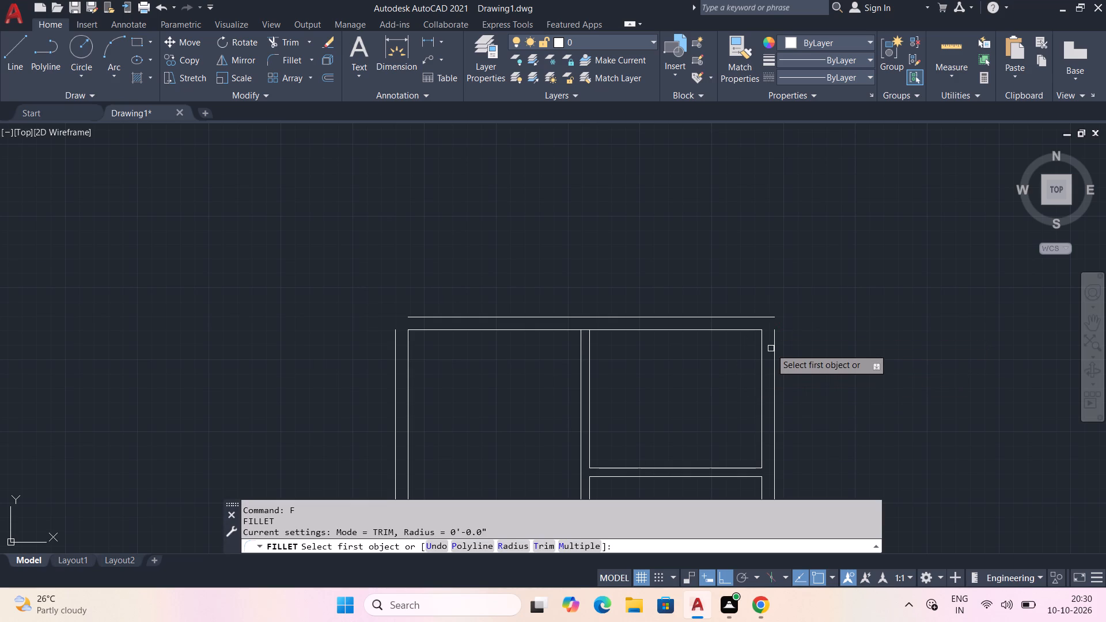
{"action": "left_click", "coordinate": [775, 340]}
{"action": "left_click", "coordinate": [767, 318]}
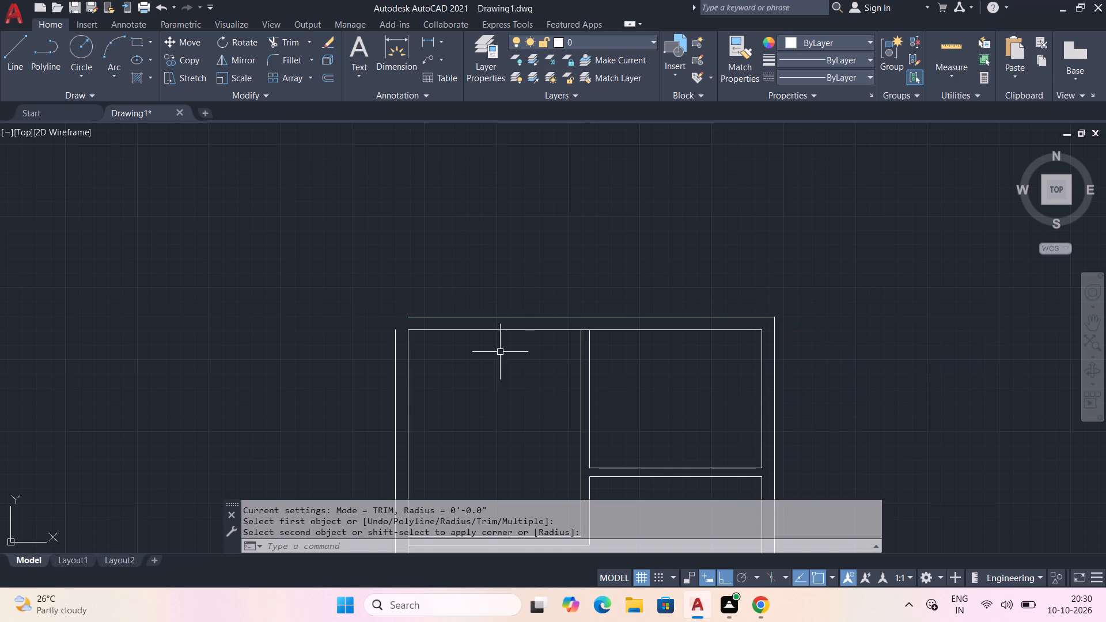
{"action": "key", "text": "space"}
{"action": "left_click", "coordinate": [395, 348]}
{"action": "left_click", "coordinate": [413, 319]}
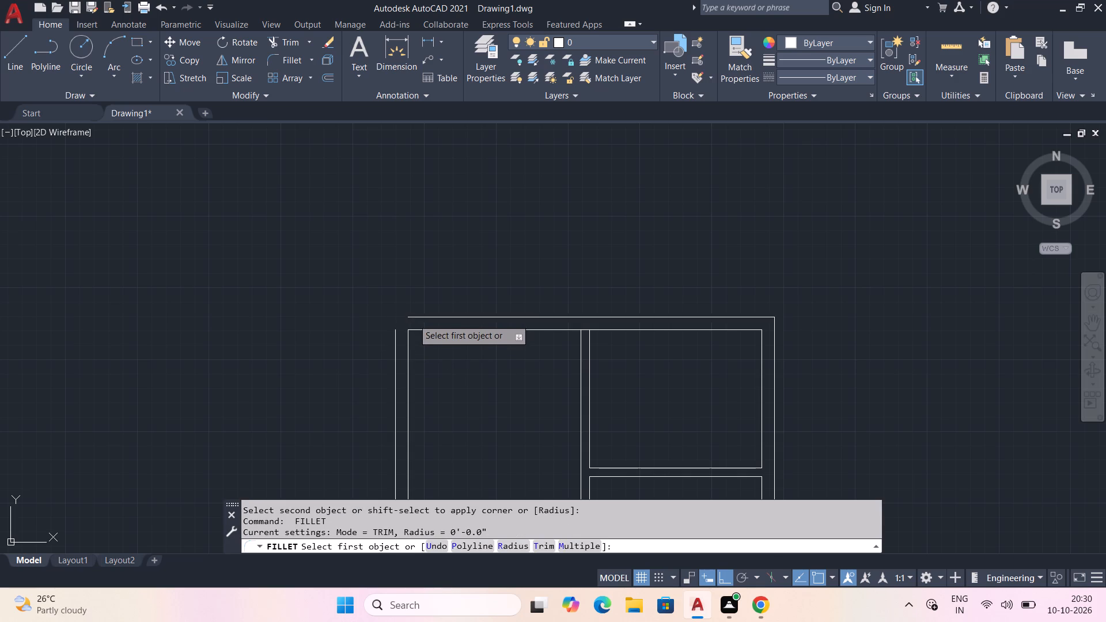
{"action": "left_click", "coordinate": [396, 332]}
Examine the walls and partitions from the upper rooms down to the lower-right room.
{"action": "middle_click_drag", "start_coordinate": [485, 363], "coordinate": [529, 97]}
{"action": "scroll", "coordinate": [486, 355], "scroll_direction": "up", "scroll_amount": 1}
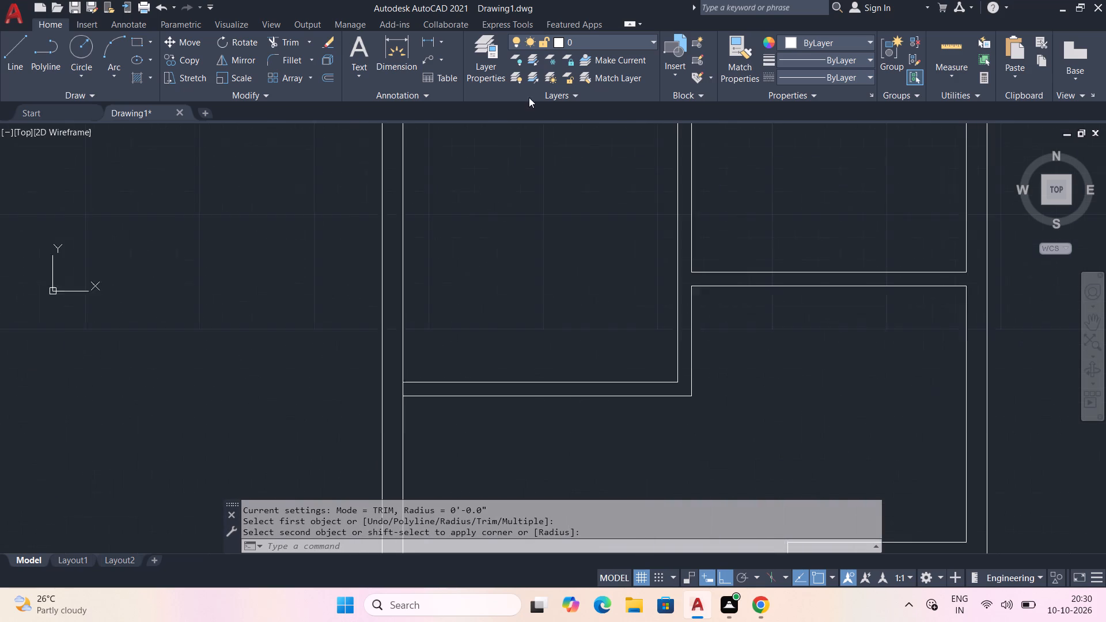
{"action": "middle_click_drag", "start_coordinate": [529, 97], "coordinate": [529, 94]}
{"action": "scroll", "coordinate": [531, 92], "scroll_direction": "down", "scroll_amount": 2}
{"action": "middle_click_drag", "start_coordinate": [550, 309], "coordinate": [525, 98]}
{"action": "scroll", "coordinate": [536, 322], "scroll_direction": "down", "scroll_amount": 2}
{"action": "middle_click_drag", "start_coordinate": [550, 355], "coordinate": [513, 162]}
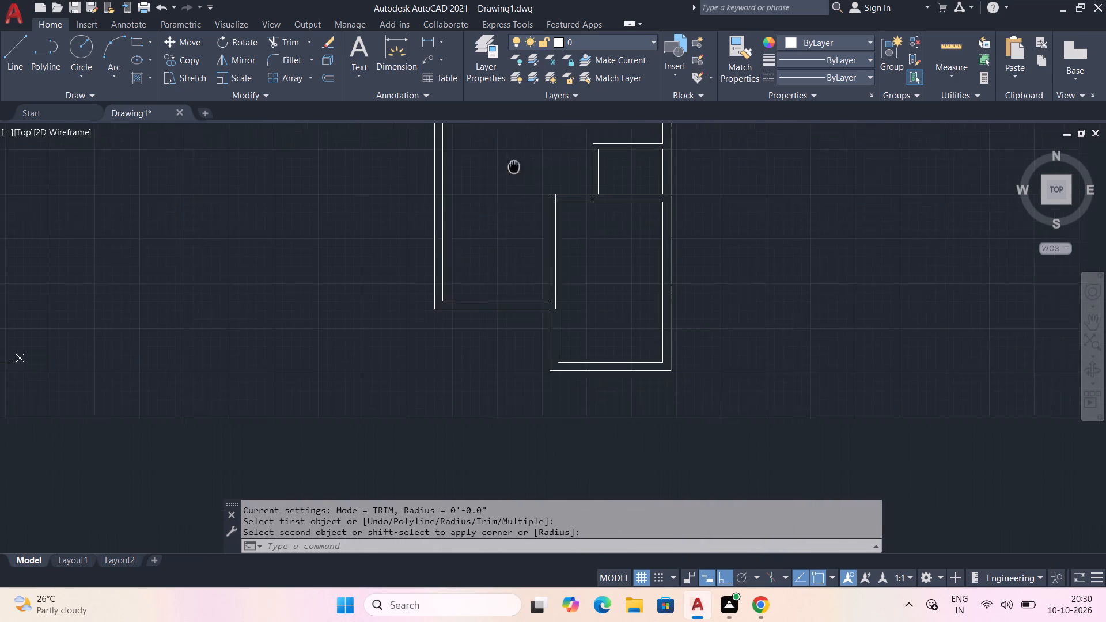
{"action": "middle_click_drag", "start_coordinate": [513, 162], "coordinate": [512, 158]}
{"action": "scroll", "coordinate": [552, 325], "scroll_direction": "up", "scroll_amount": 1}
{"action": "middle_click_drag", "start_coordinate": [571, 314], "coordinate": [559, 428]}
{"action": "scroll", "coordinate": [559, 428], "scroll_direction": "down", "scroll_amount": 1}
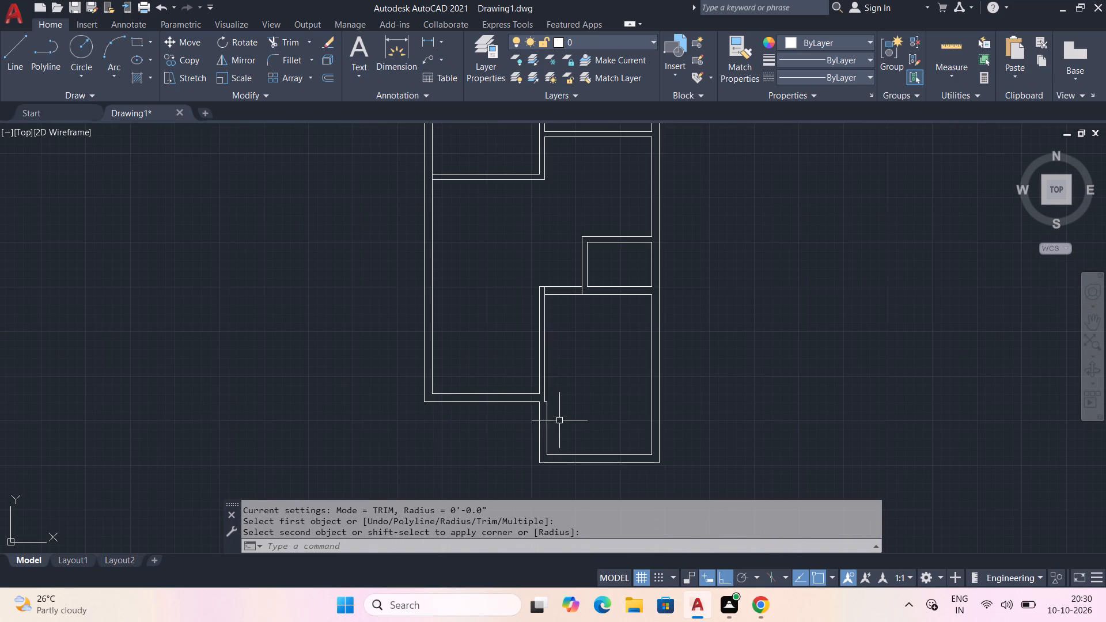
{"action": "middle_click_drag", "start_coordinate": [551, 317], "coordinate": [546, 395]}
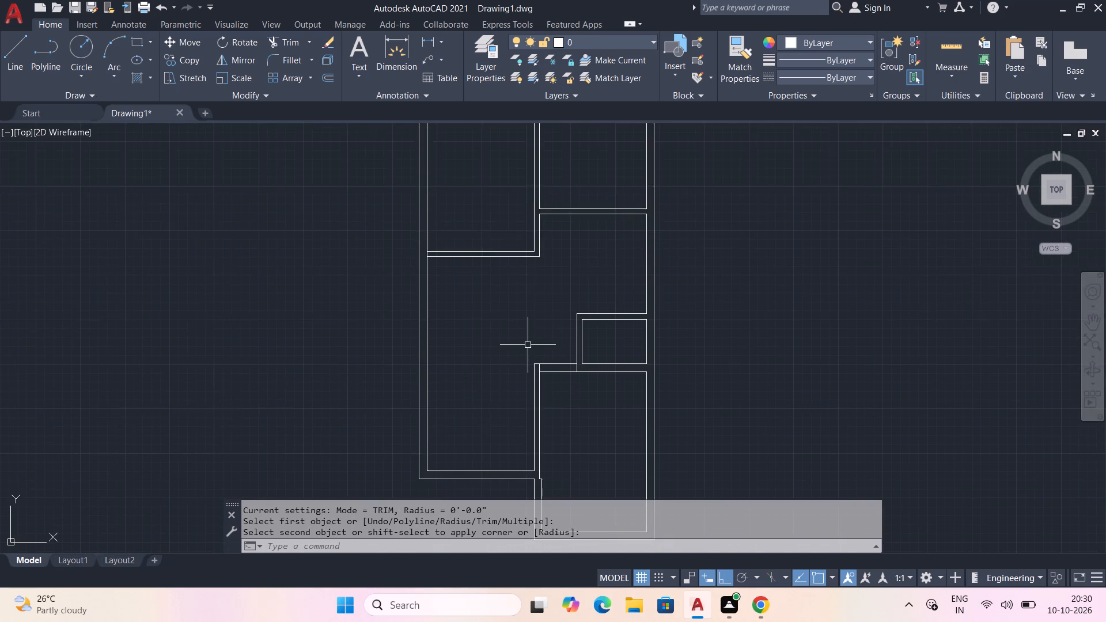
Join all the lines of the whole floor plan into polylines.
{"action": "scroll", "coordinate": [528, 344], "scroll_direction": "down", "scroll_amount": 1}
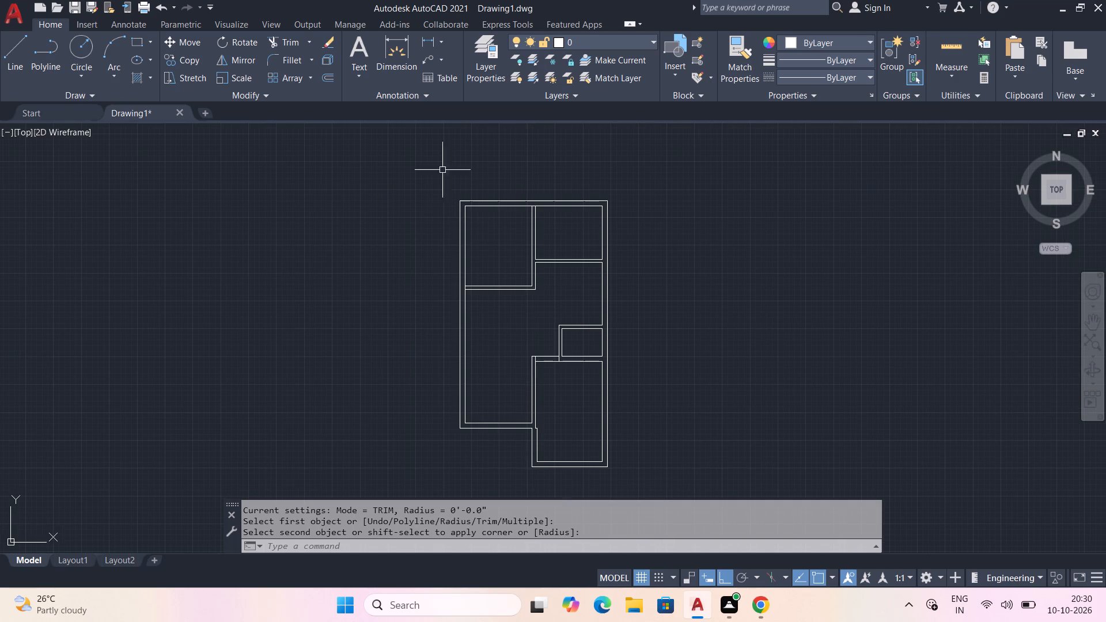
{"action": "left_click", "coordinate": [410, 166]}
{"action": "left_click", "coordinate": [652, 479]}
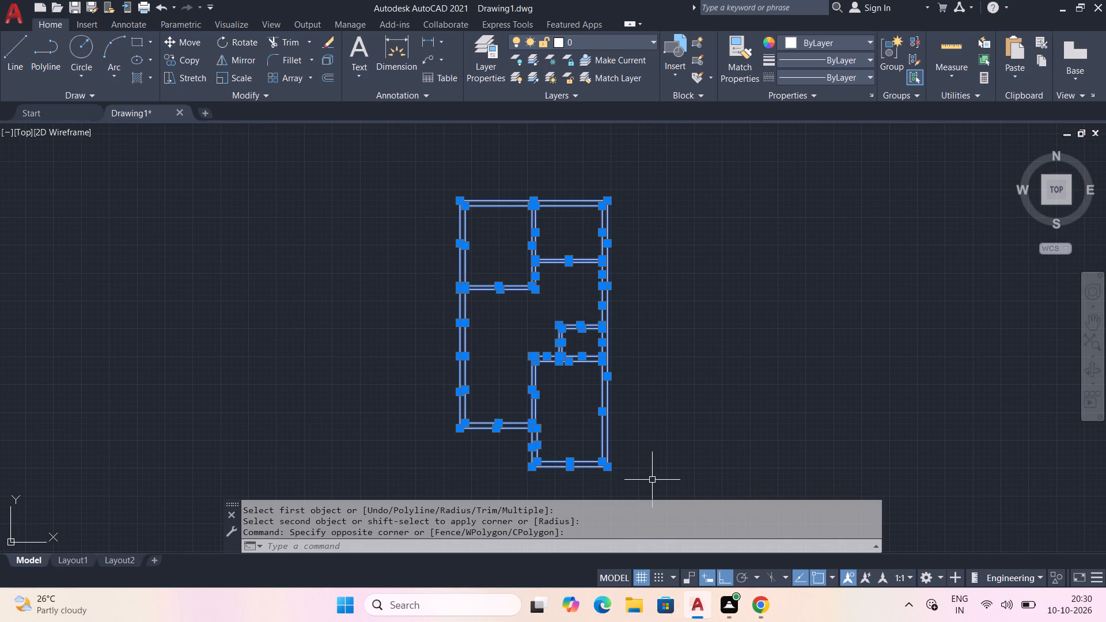
{"action": "type", "text": "jo"}
{"action": "type", "text": "in"}
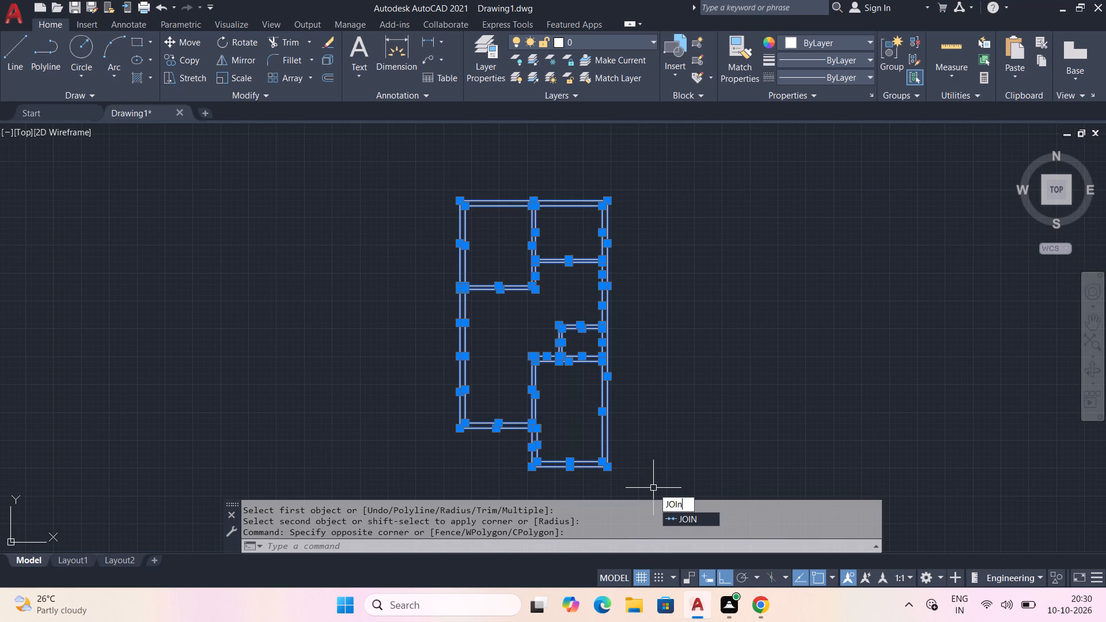
{"action": "key", "text": "space"}
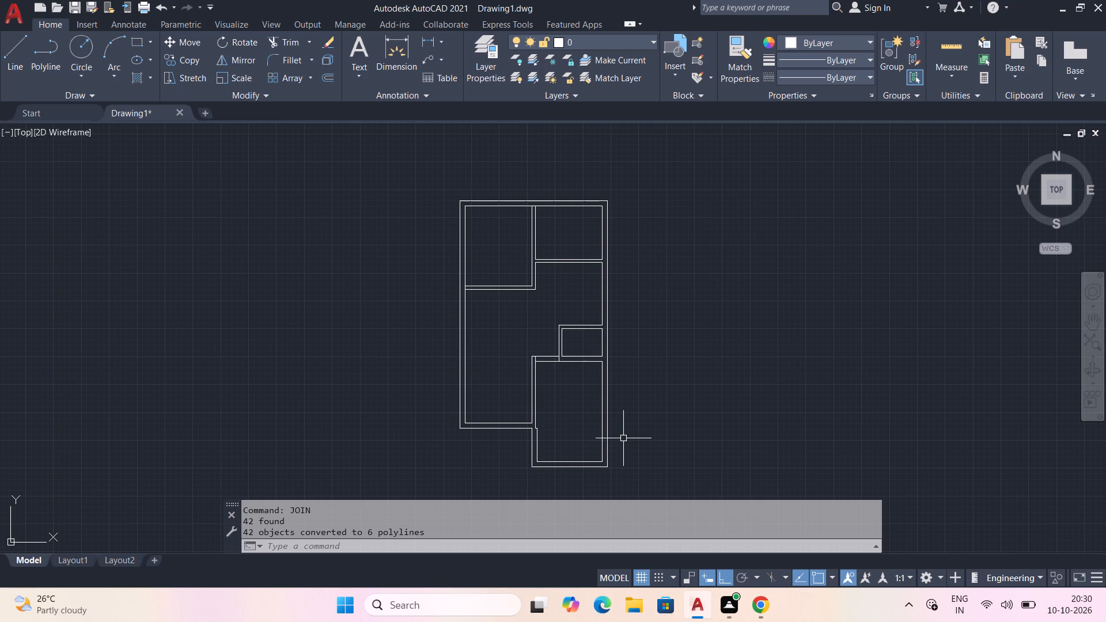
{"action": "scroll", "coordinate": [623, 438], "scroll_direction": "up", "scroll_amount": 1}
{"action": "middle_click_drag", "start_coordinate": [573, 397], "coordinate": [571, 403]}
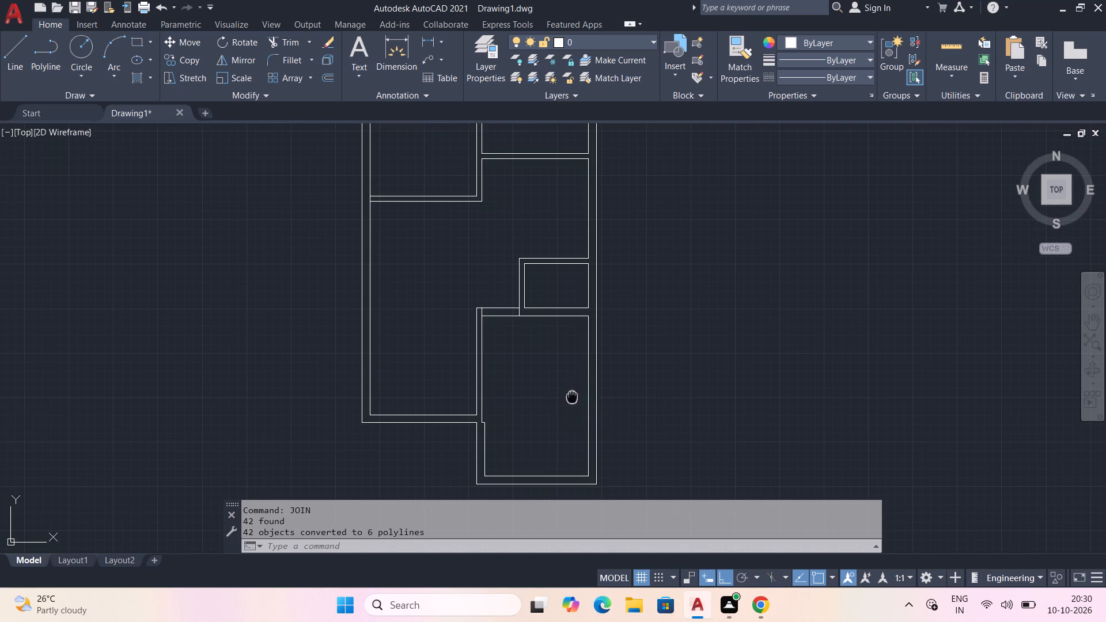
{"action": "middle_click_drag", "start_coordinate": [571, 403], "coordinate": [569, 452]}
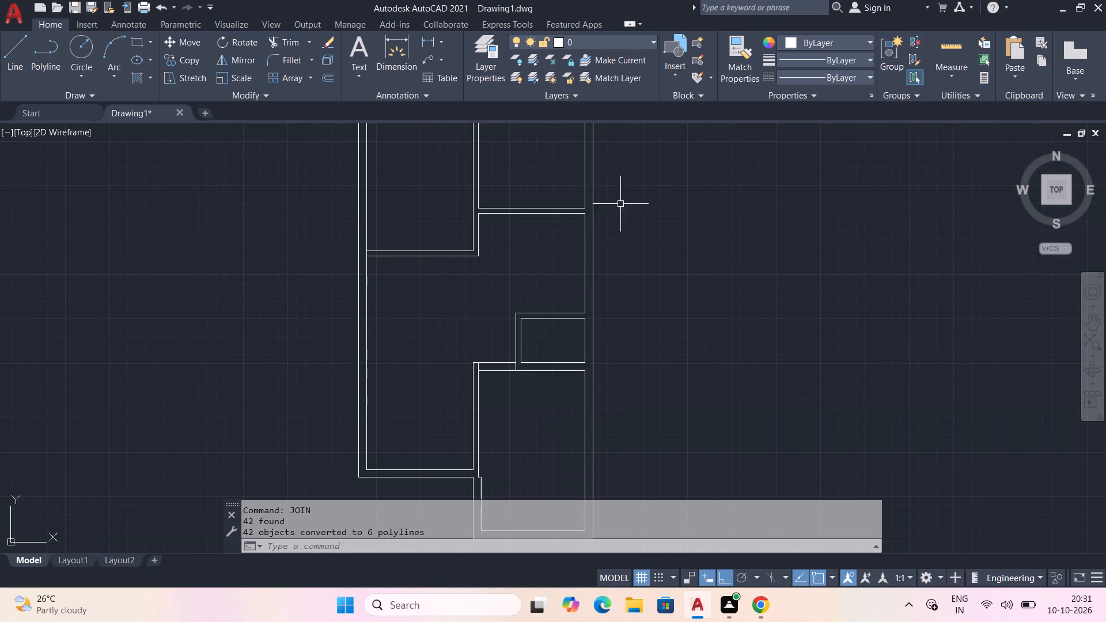
Measure the width and height of the open middle area between the upper and lower rooms.
{"action": "left_click", "coordinate": [946, 45]}
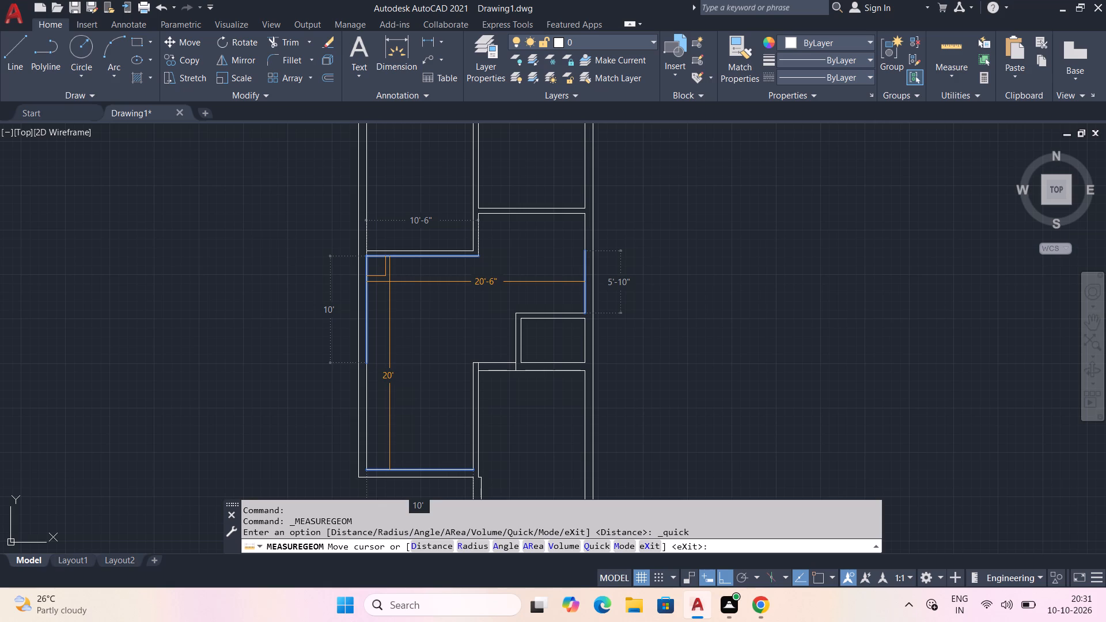
{"action": "key", "text": "Escape"}
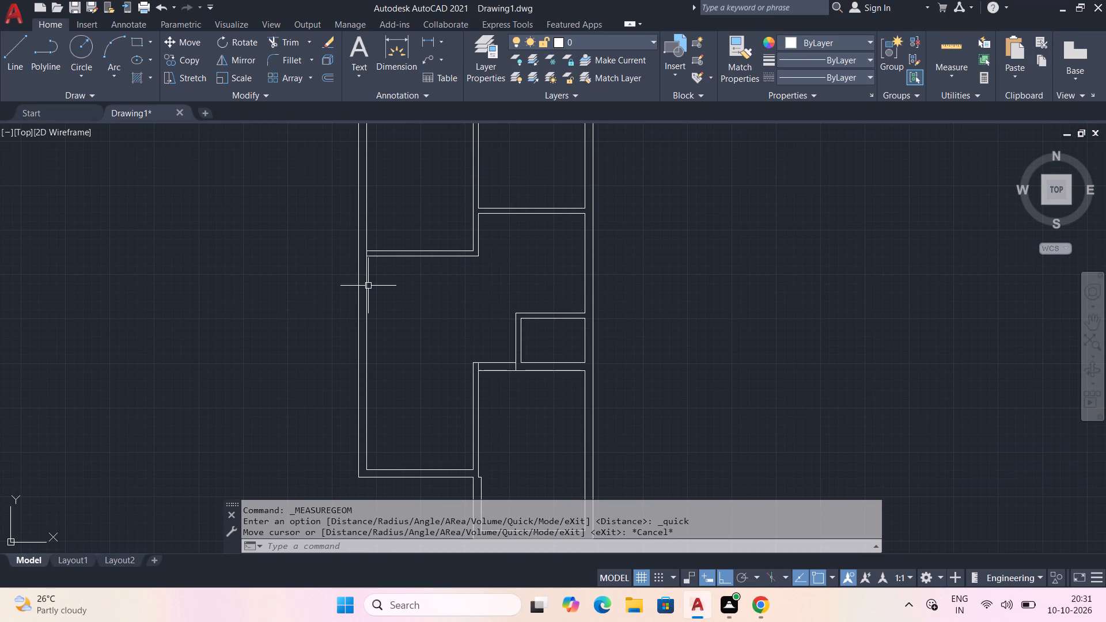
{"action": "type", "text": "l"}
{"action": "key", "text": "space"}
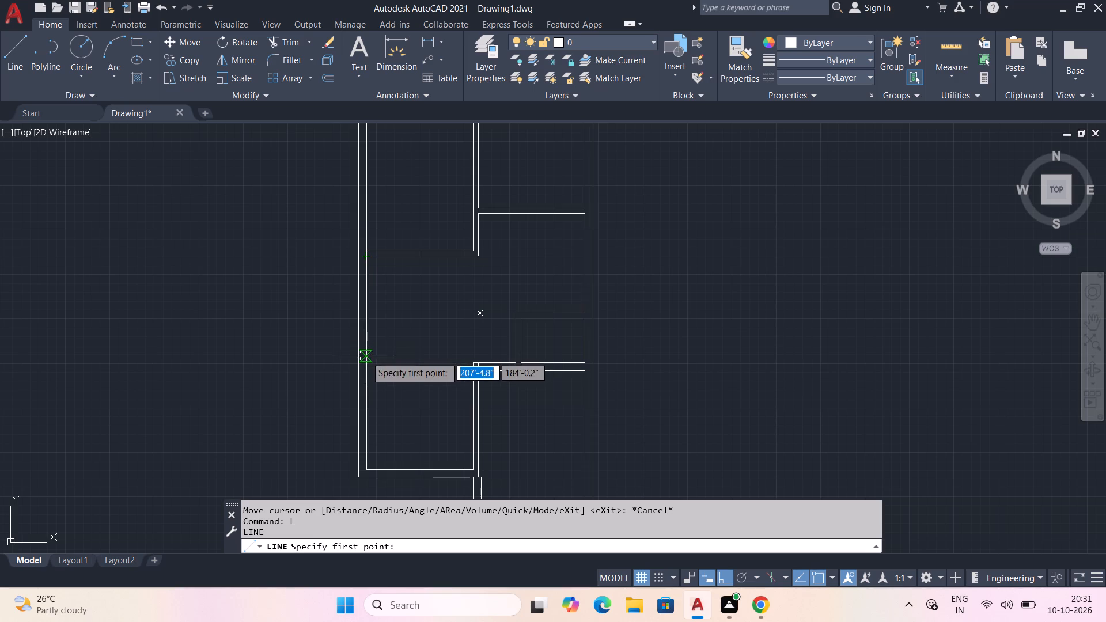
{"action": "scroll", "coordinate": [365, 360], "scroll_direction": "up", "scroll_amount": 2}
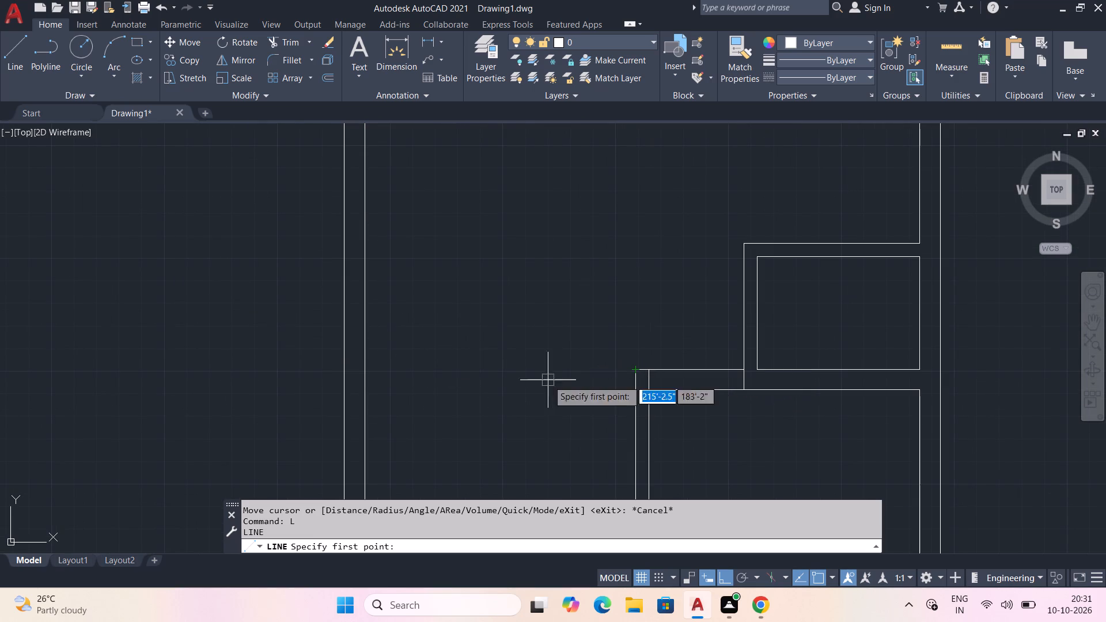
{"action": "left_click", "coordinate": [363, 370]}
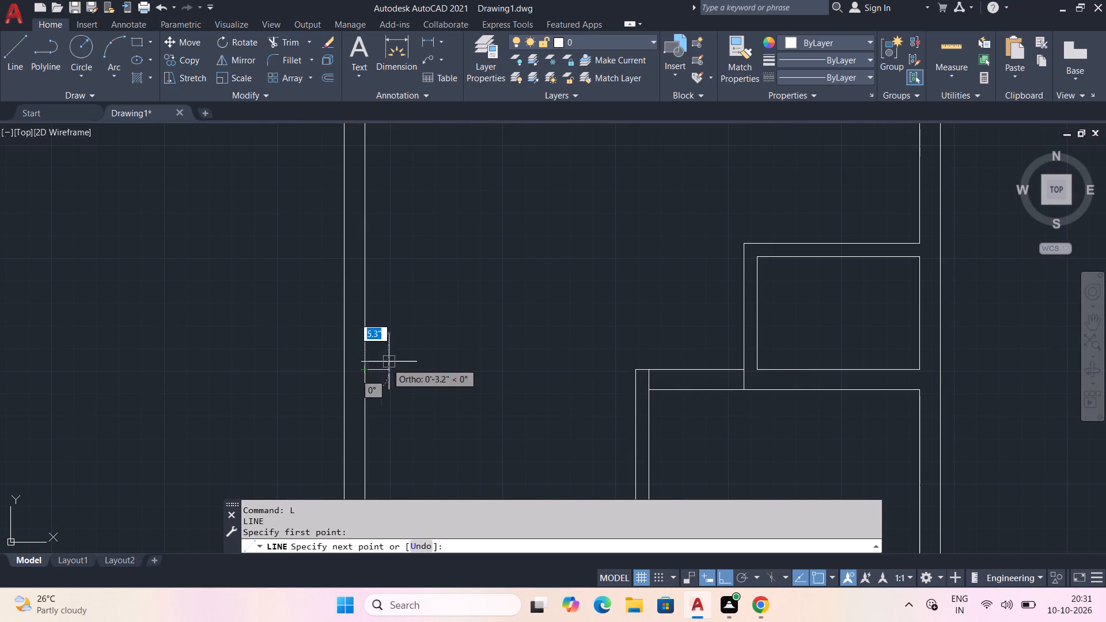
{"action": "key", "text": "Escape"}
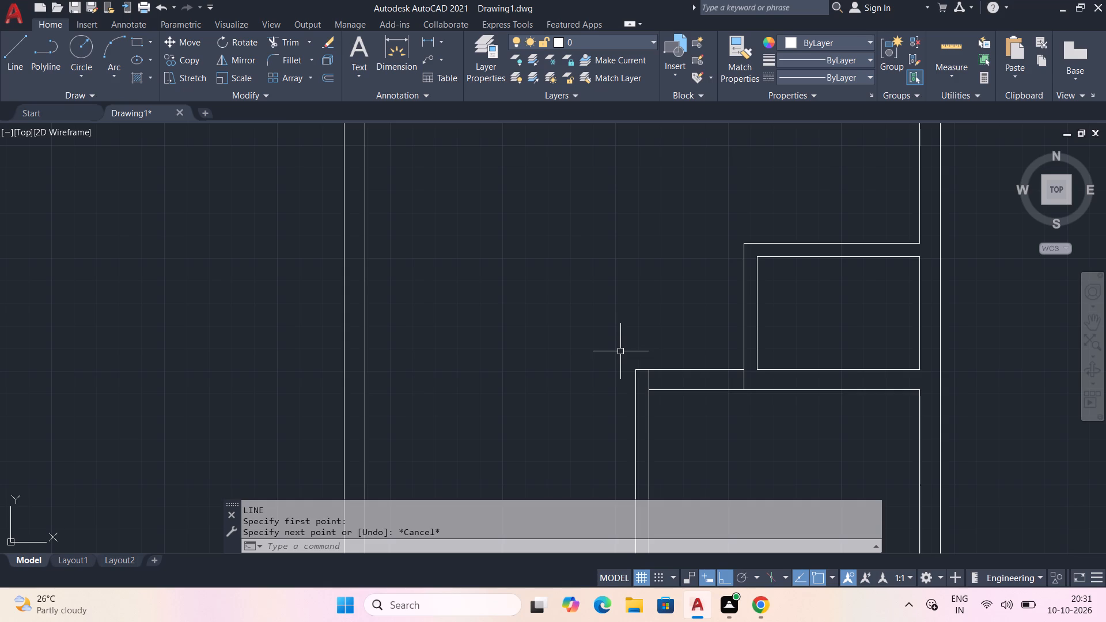
Draw a horizontal 10' line from the lower partition's upper-left corner to the inner face of the left outer wall.
{"action": "key", "text": "space"}
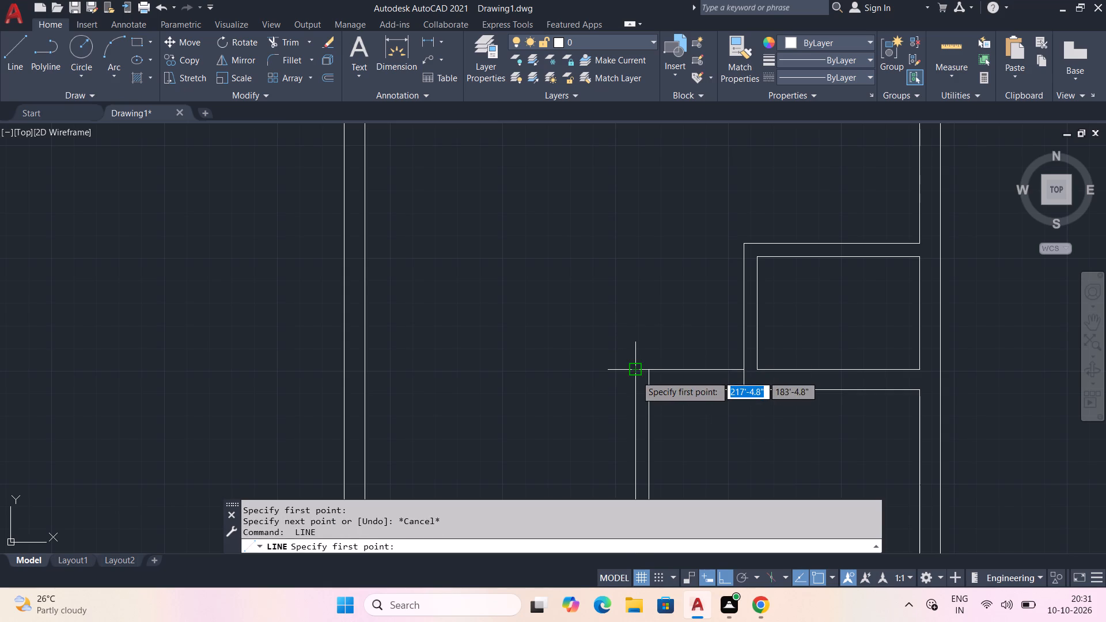
{"action": "left_click", "coordinate": [636, 376]}
{"action": "left_click", "coordinate": [366, 374]}
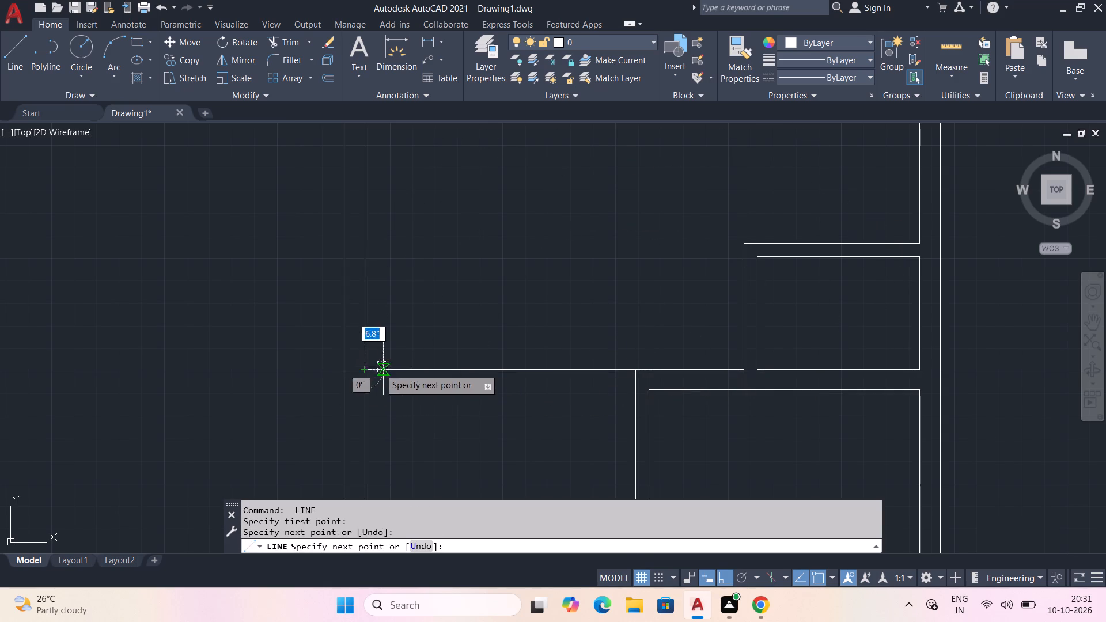
{"action": "key", "text": "Escape"}
Measure the middle area enclosed between the upper partition and the new horizontal line.
{"action": "scroll", "coordinate": [615, 280], "scroll_direction": "down", "scroll_amount": 1}
{"action": "middle_click_drag", "start_coordinate": [649, 267], "coordinate": [638, 286]}
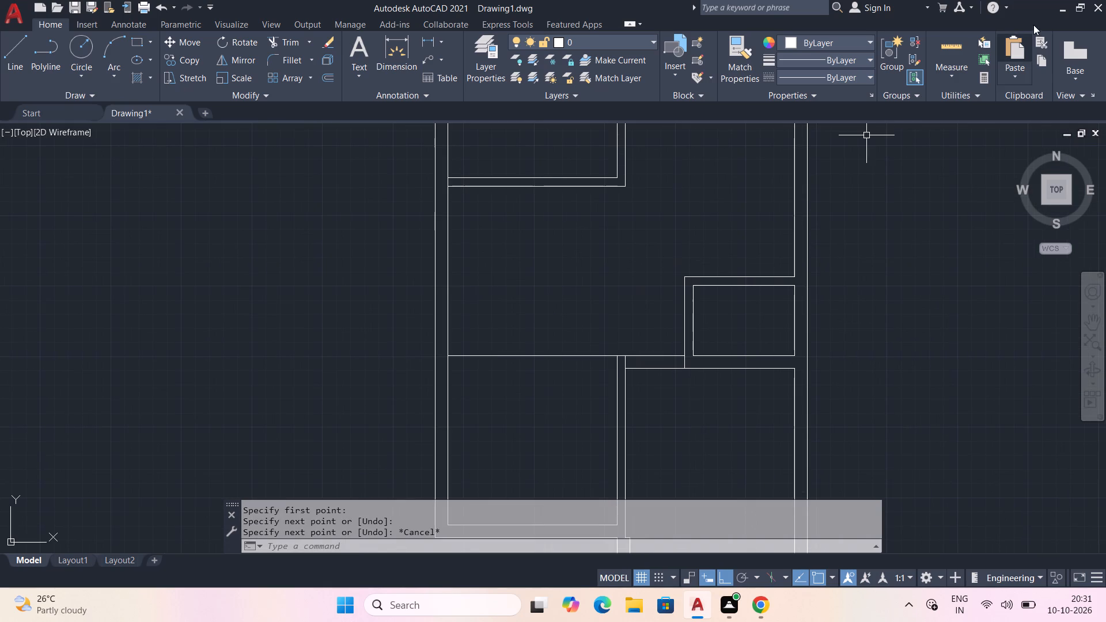
{"action": "left_click", "coordinate": [953, 46]}
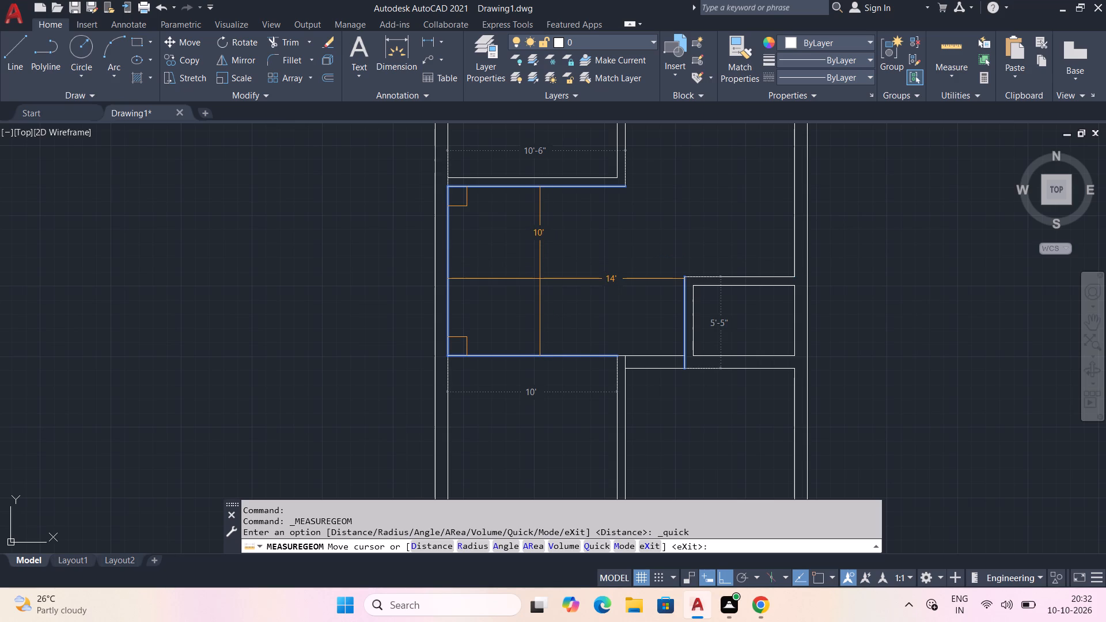
{"action": "key", "text": "Escape"}
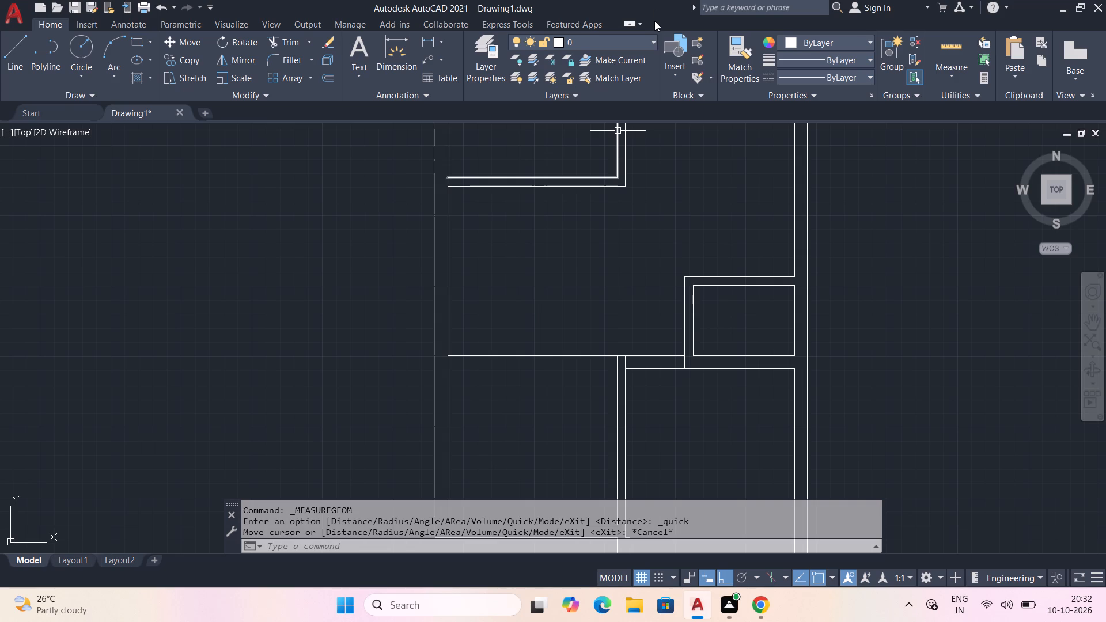
Draw a line 3' down from the upper-left room's bottom partition, continuing about 6'-8.5" left to the outer wall's inner face.
{"action": "scroll", "coordinate": [658, 32], "scroll_direction": "up", "scroll_amount": 1, "text": "ctrl"}
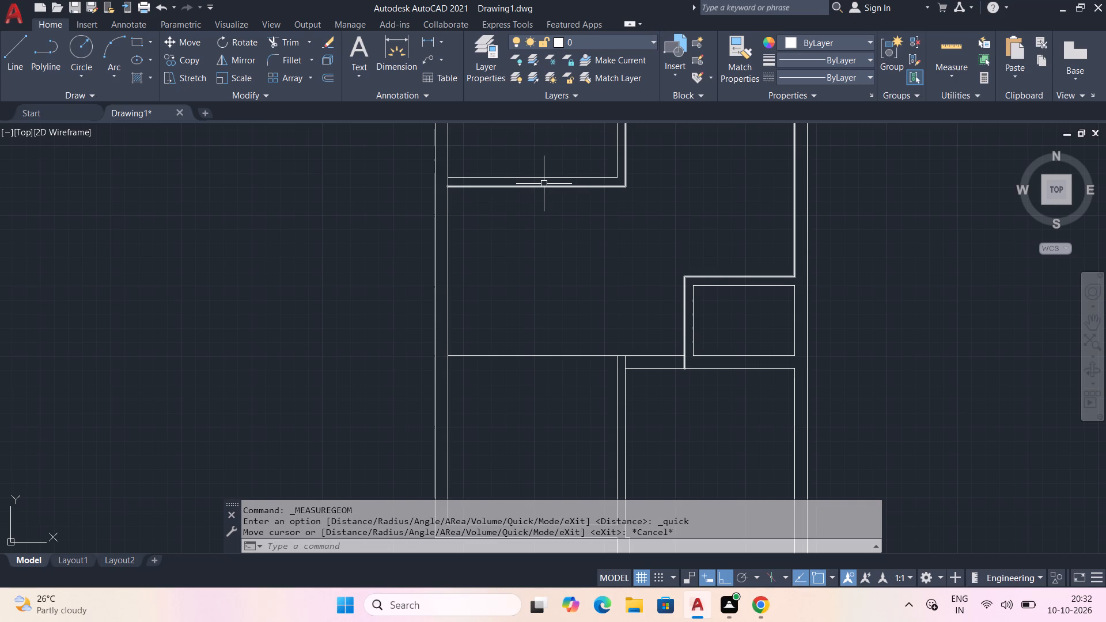
{"action": "scroll", "coordinate": [501, 199], "scroll_direction": "up", "scroll_amount": 1}
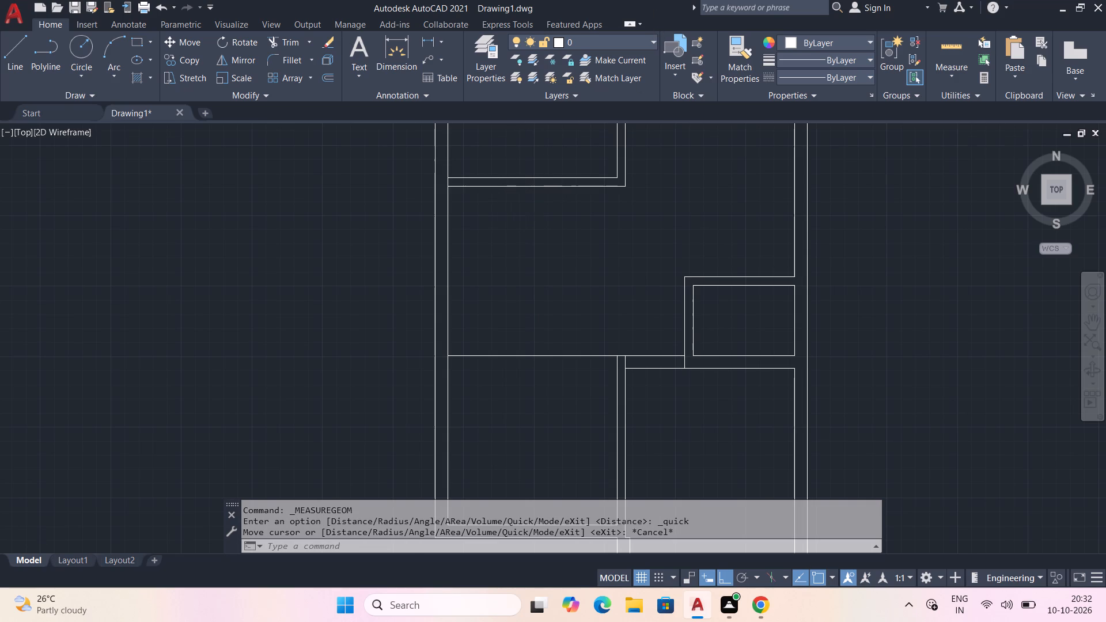
{"action": "scroll", "coordinate": [520, 218], "scroll_direction": "down", "scroll_amount": 1}
{"action": "key", "text": "l"}
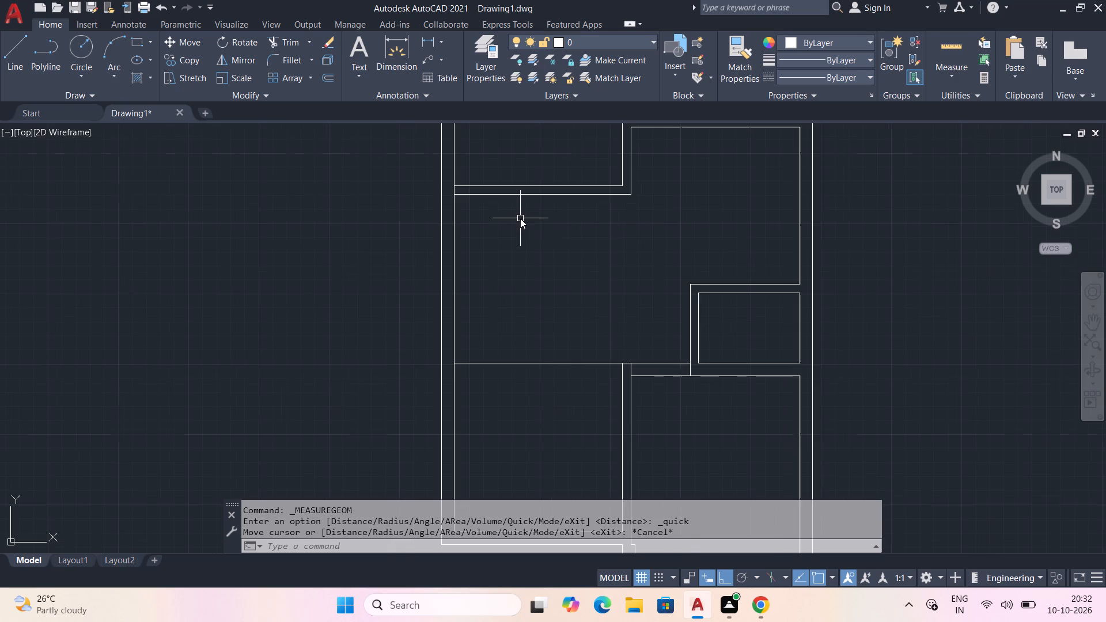
{"action": "key", "text": "space"}
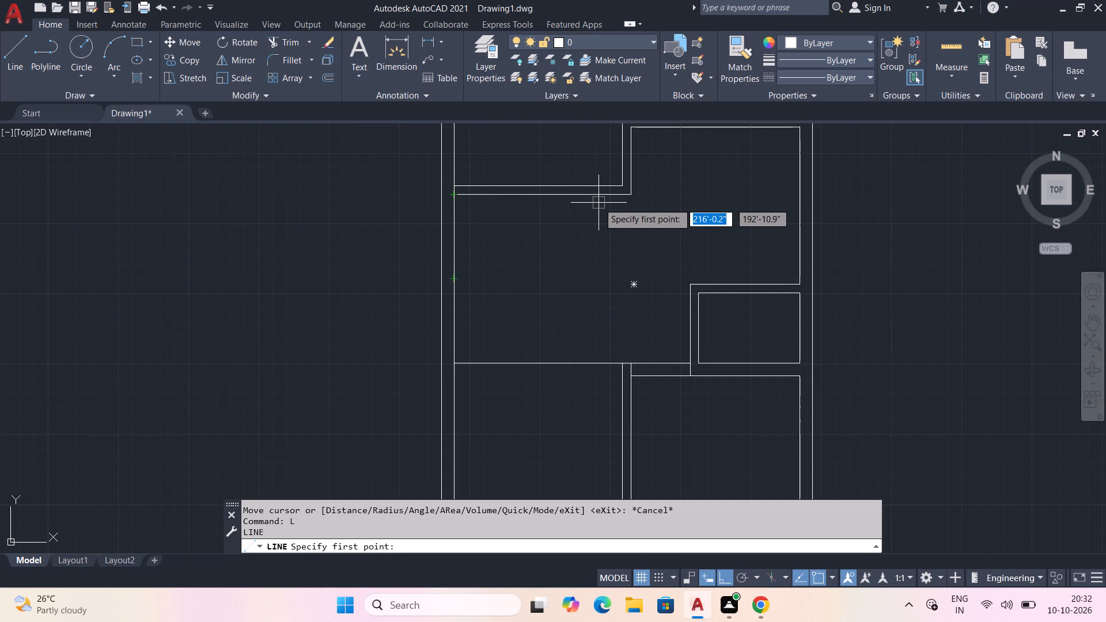
{"action": "left_click", "coordinate": [567, 194]}
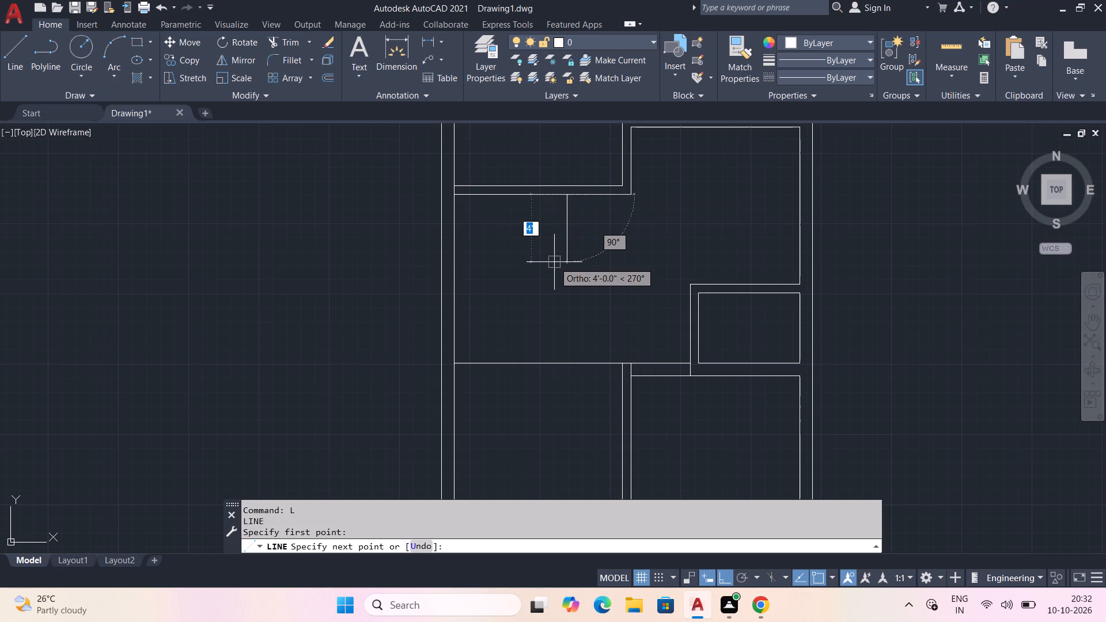
{"action": "key", "text": "3"}
{"action": "key", "text": "apostrophe"}
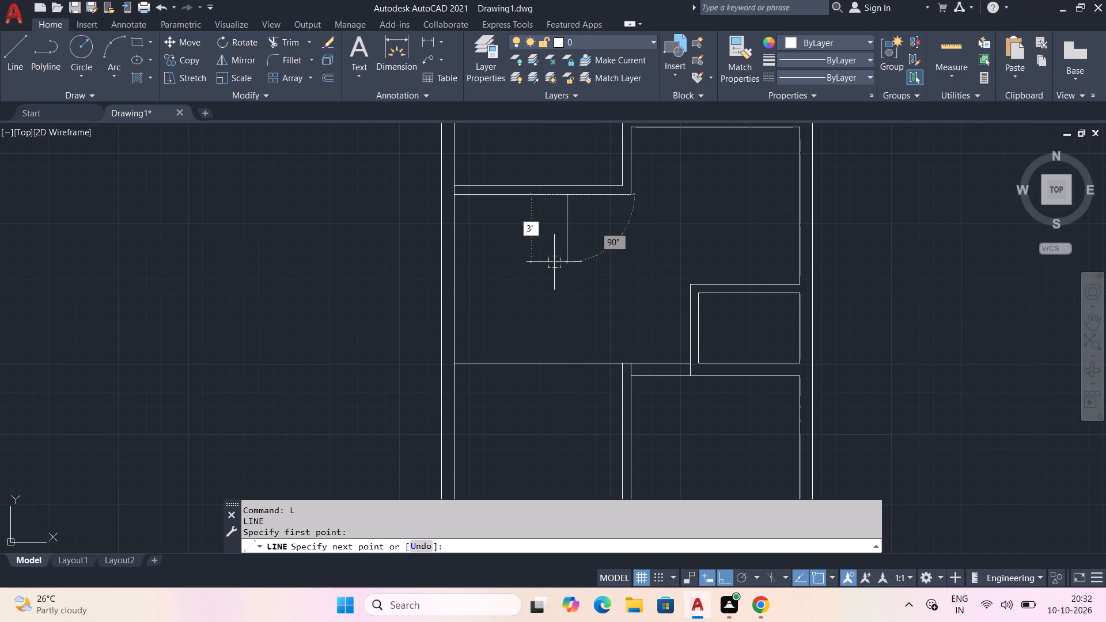
{"action": "key", "text": "space"}
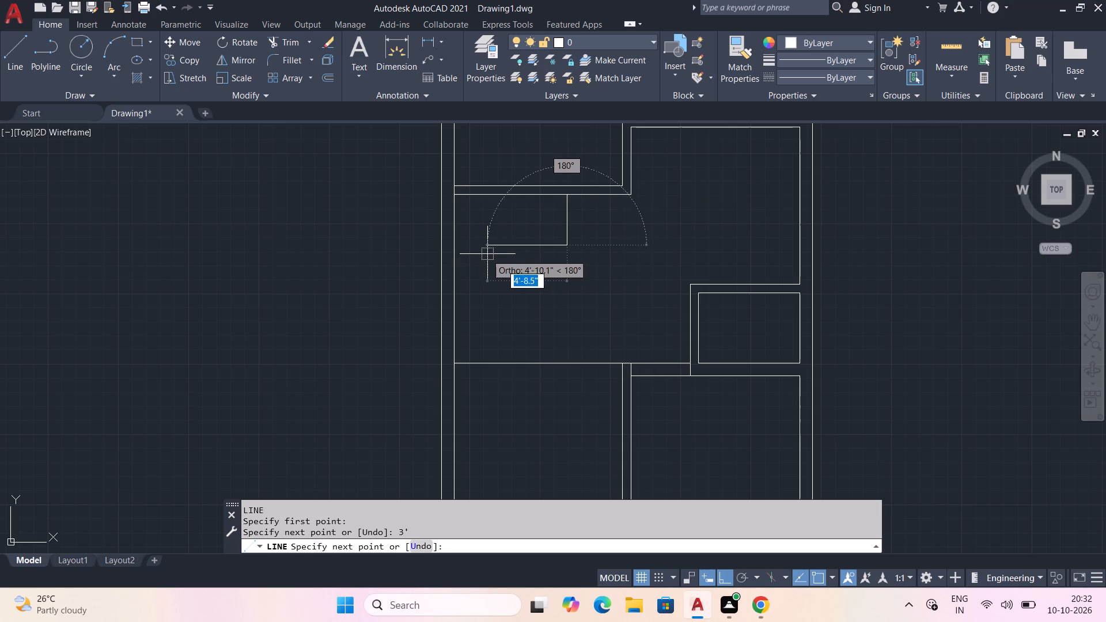
{"action": "left_click", "coordinate": [459, 251]}
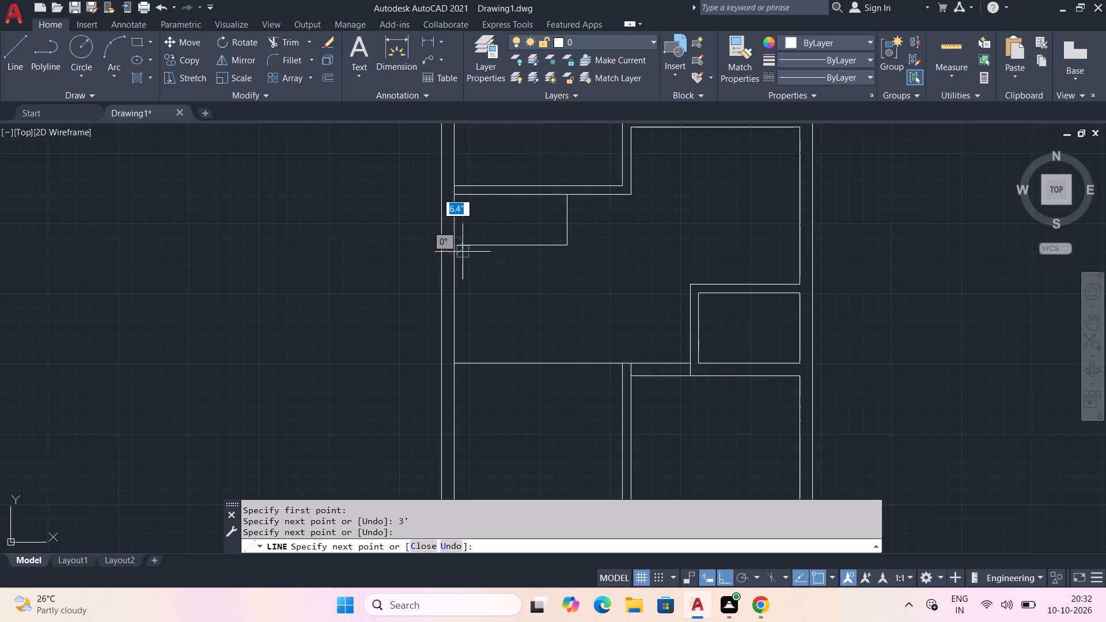
{"action": "key", "text": "space"}
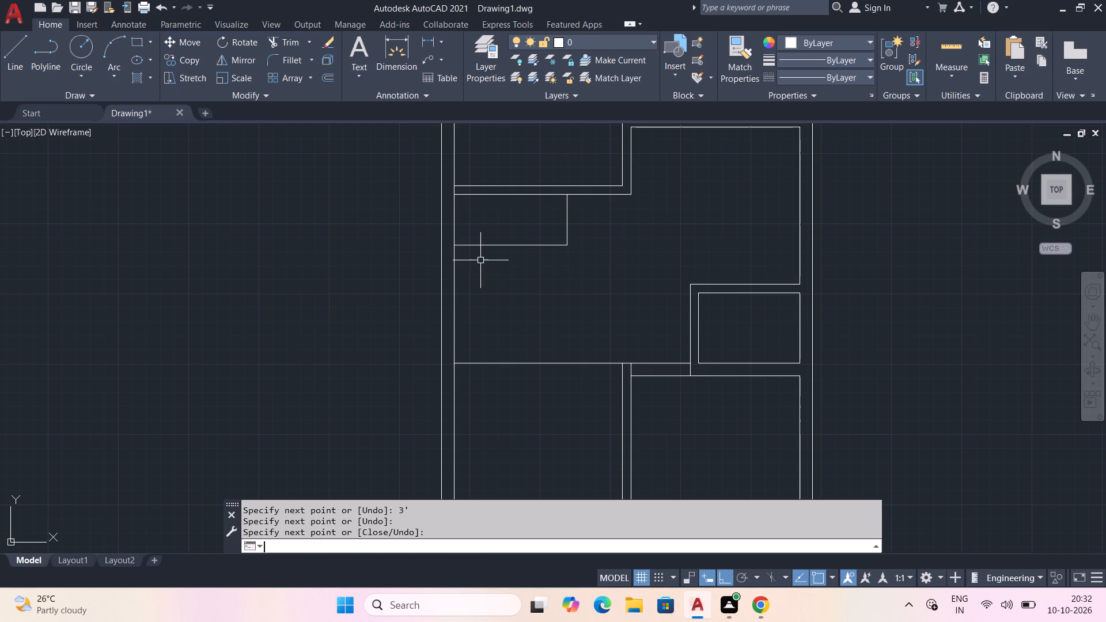
Draw a line 3' right from the left outer wall's inner face, continuing 5' up to the upper-left room's bottom partition.
{"action": "key", "text": "space"}
{"action": "left_click", "coordinate": [456, 277]}
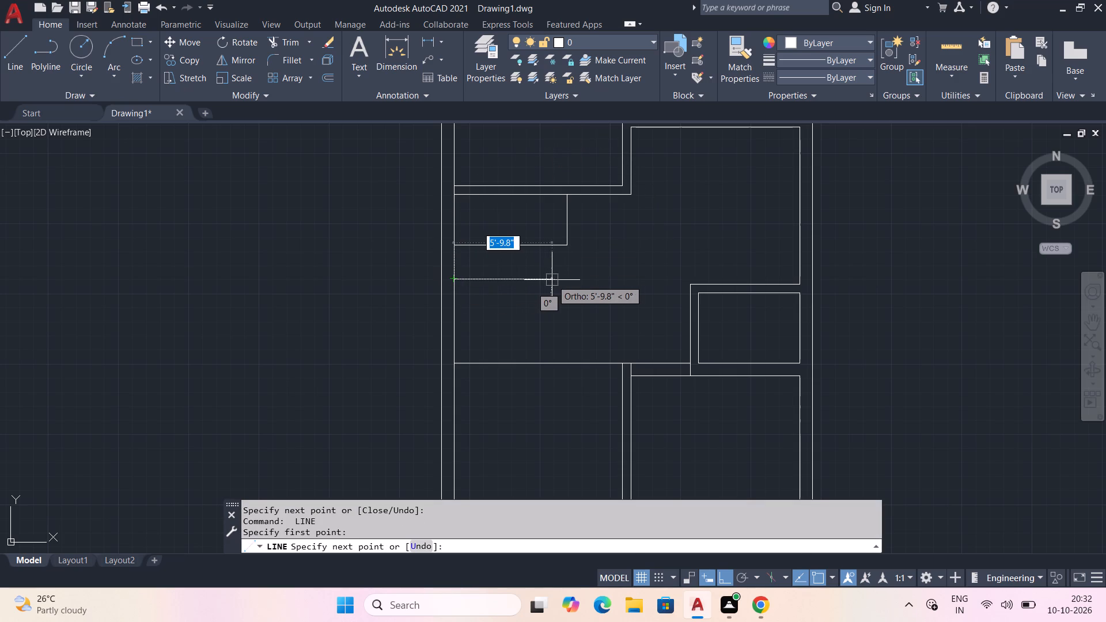
{"action": "key", "text": "3"}
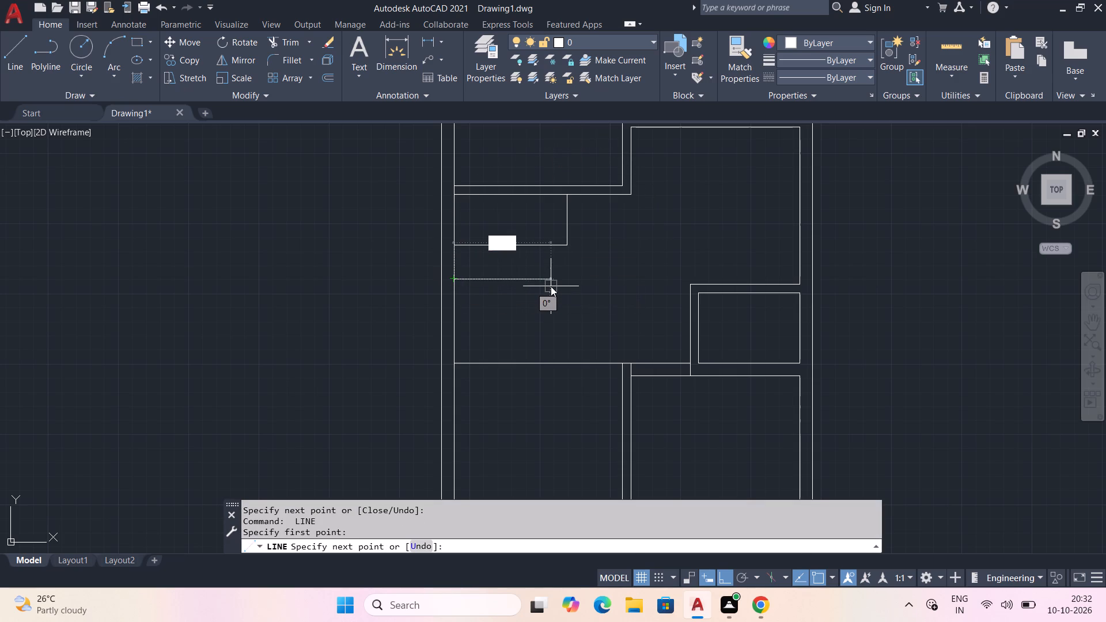
{"action": "key", "text": "apostrophe"}
{"action": "key", "text": "space"}
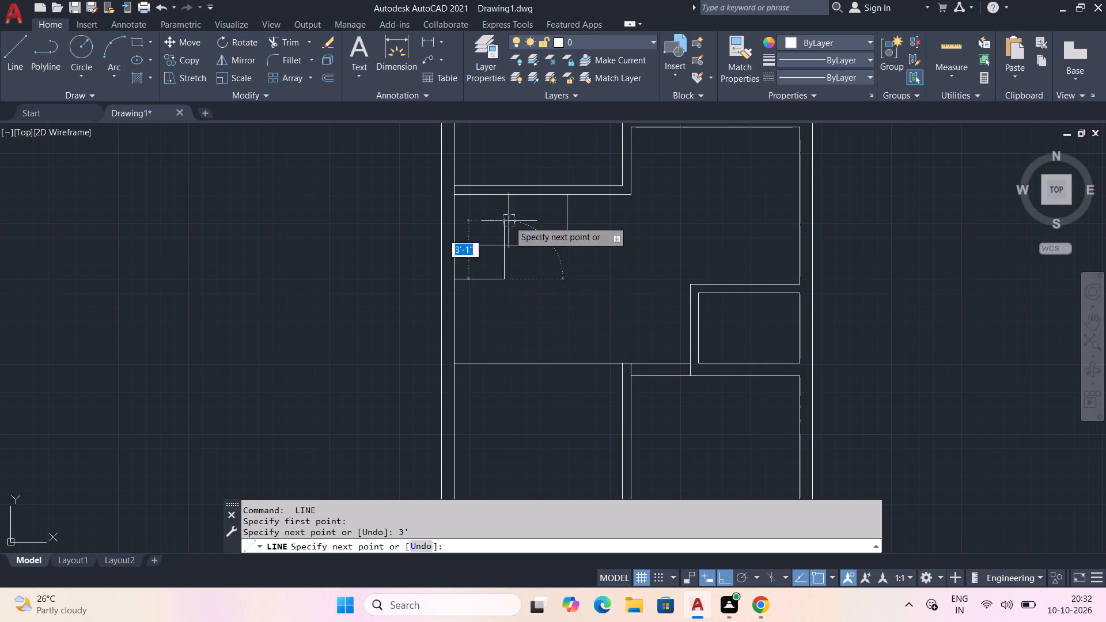
{"action": "left_click", "coordinate": [509, 189]}
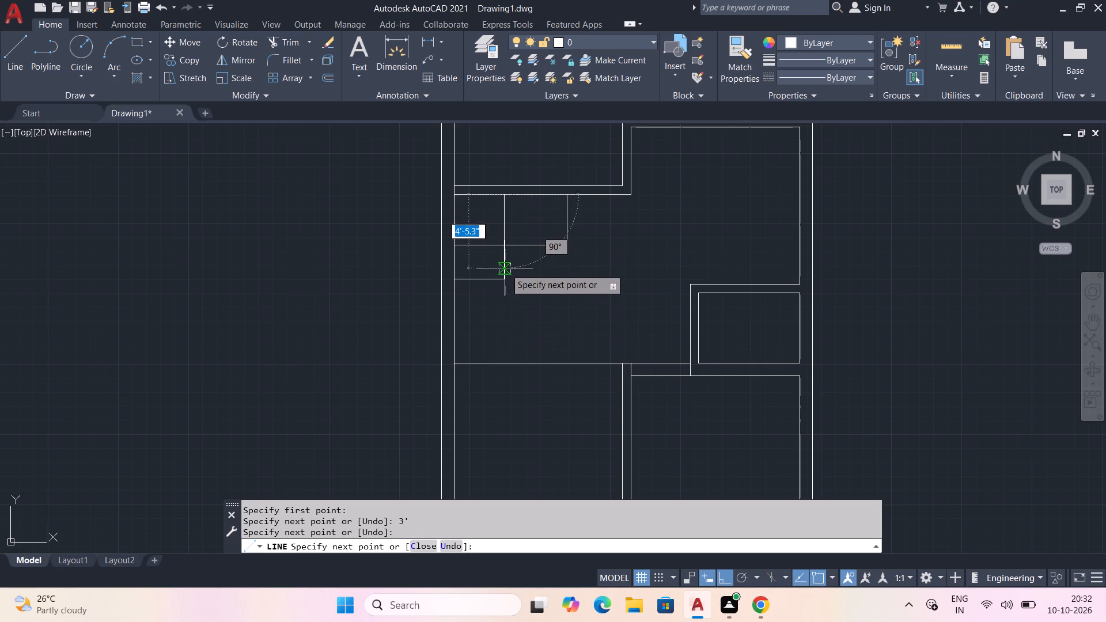
{"action": "key", "text": "space"}
Draw a diagonal line from the middle area's upper-left wall corner to the crossing of the two 3' wide strips.
{"action": "scroll", "coordinate": [503, 275], "scroll_direction": "up", "scroll_amount": 2}
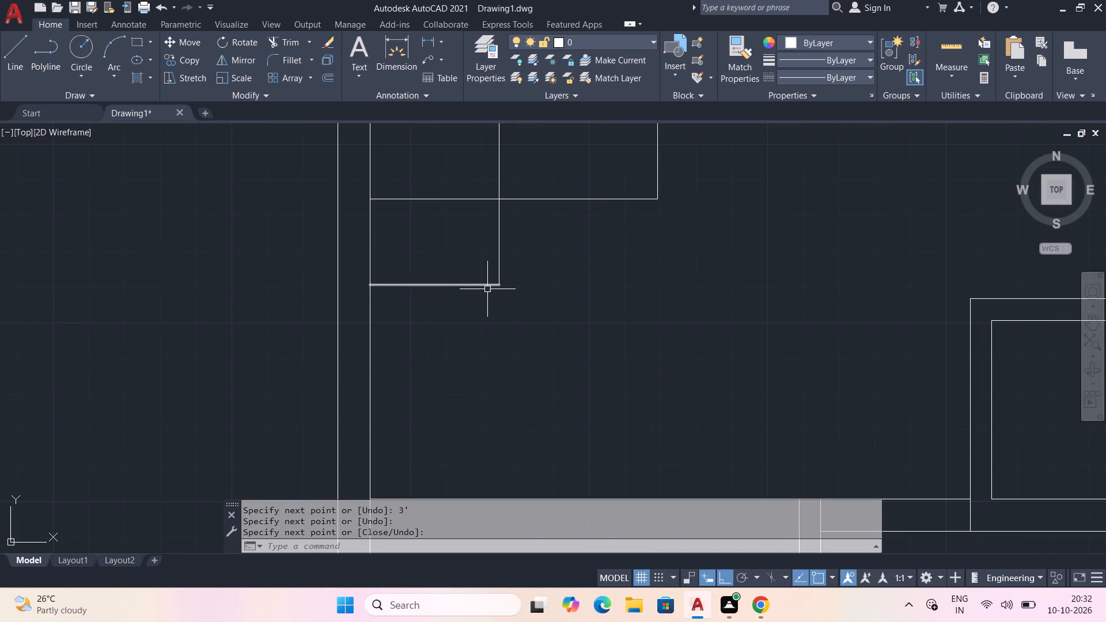
{"action": "scroll", "coordinate": [500, 276], "scroll_direction": "down", "scroll_amount": 2}
{"action": "middle_click_drag", "start_coordinate": [511, 242], "coordinate": [507, 276]}
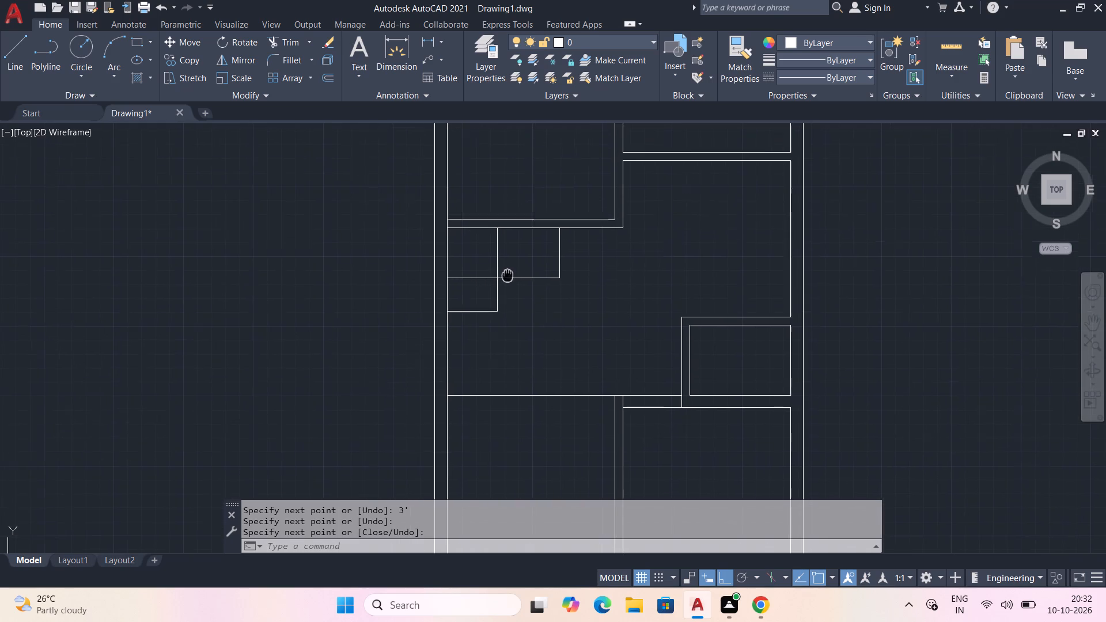
{"action": "middle_click_drag", "start_coordinate": [507, 276], "coordinate": [506, 278]}
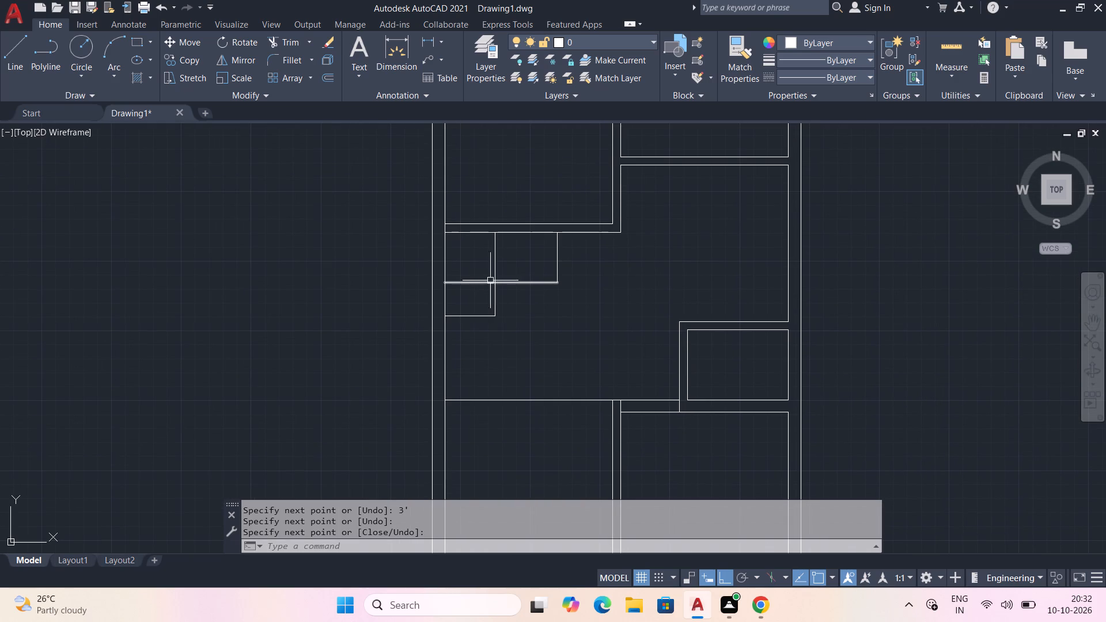
{"action": "key", "text": "space"}
{"action": "scroll", "coordinate": [452, 236], "scroll_direction": "up", "scroll_amount": 2}
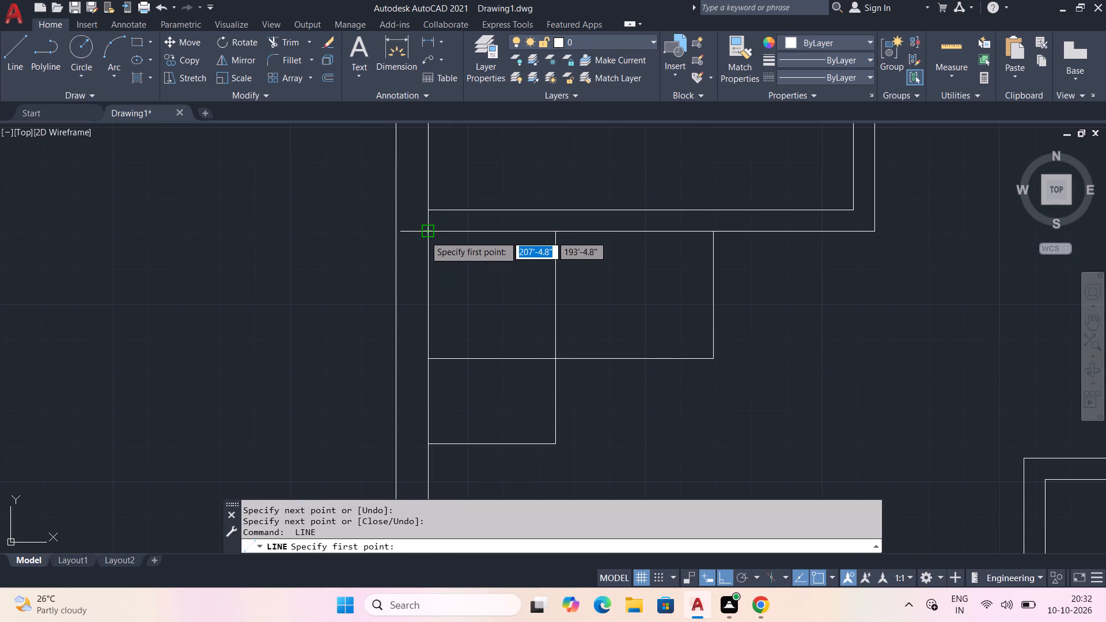
{"action": "left_click", "coordinate": [425, 235]}
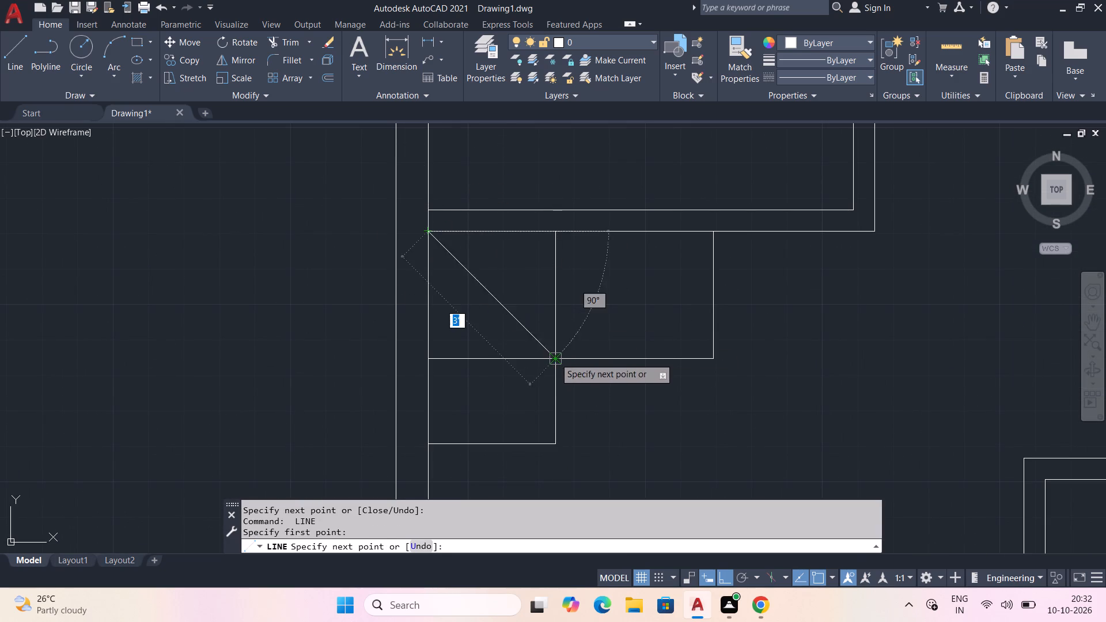
{"action": "left_click", "coordinate": [555, 358]}
{"action": "key", "text": "space"}
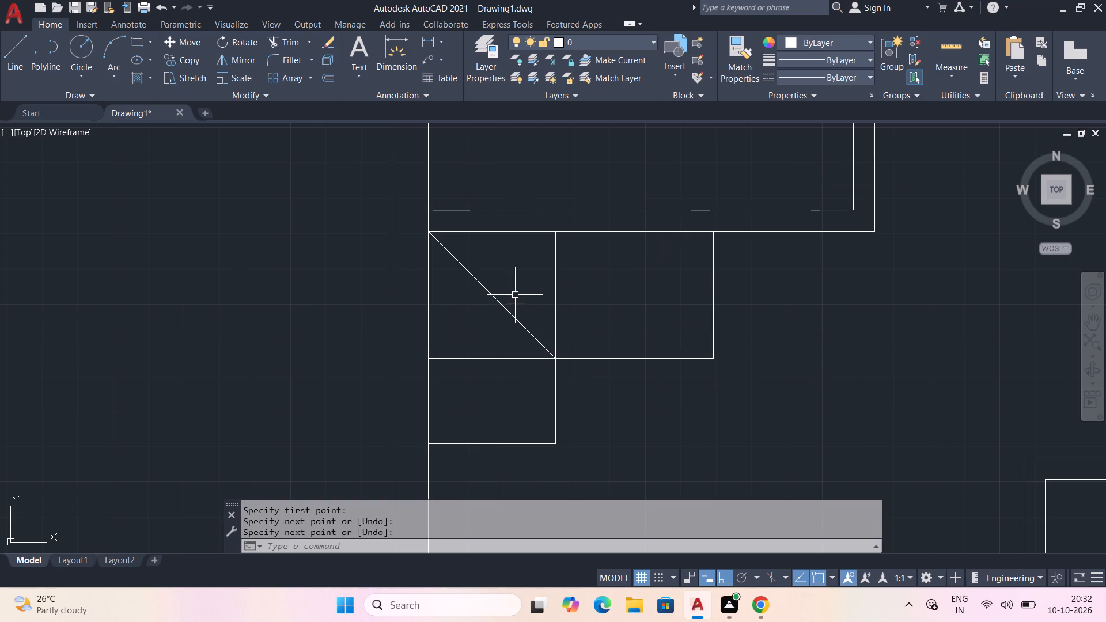
Measure the rectangle below the diagonal's square in the 3' wide vertical strip.
{"action": "left_click", "coordinate": [941, 32]}
{"action": "left_click", "coordinate": [949, 44]}
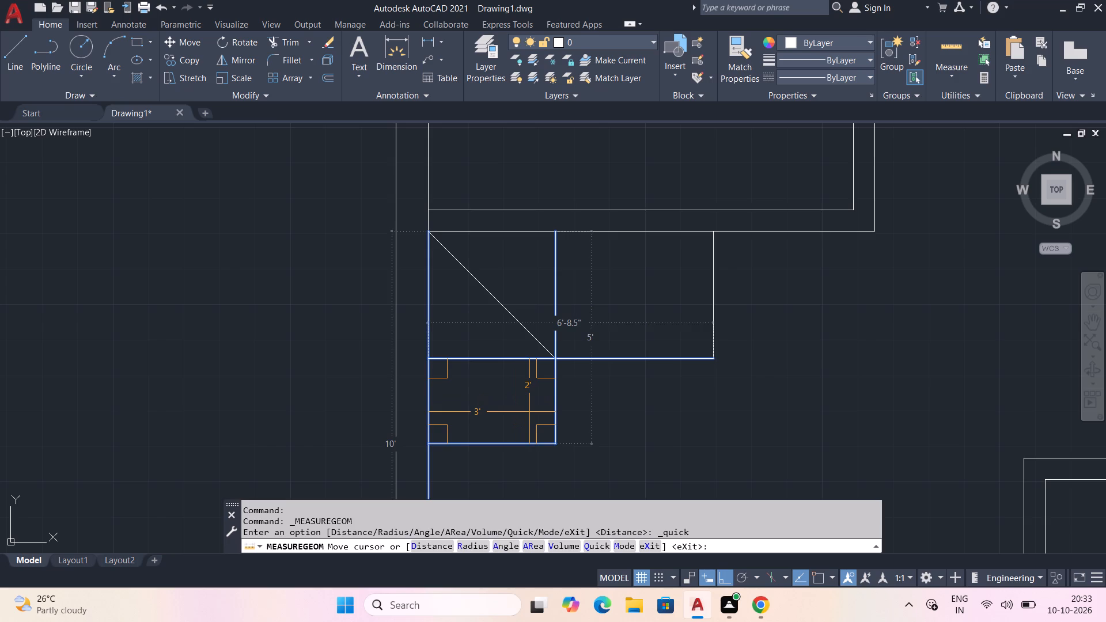
{"action": "key", "text": "Escape"}
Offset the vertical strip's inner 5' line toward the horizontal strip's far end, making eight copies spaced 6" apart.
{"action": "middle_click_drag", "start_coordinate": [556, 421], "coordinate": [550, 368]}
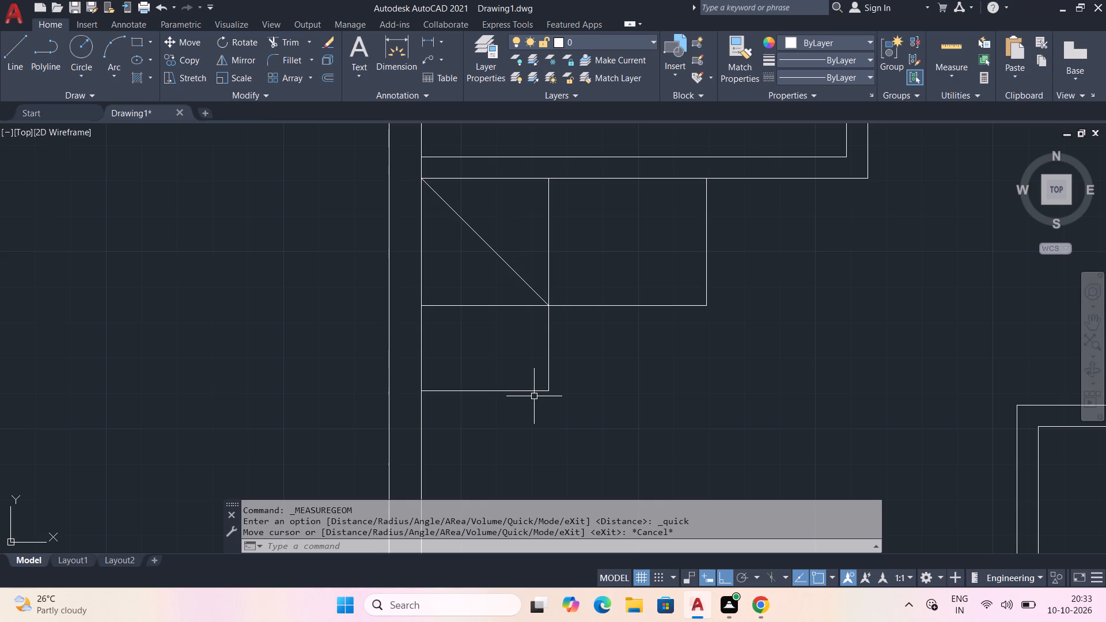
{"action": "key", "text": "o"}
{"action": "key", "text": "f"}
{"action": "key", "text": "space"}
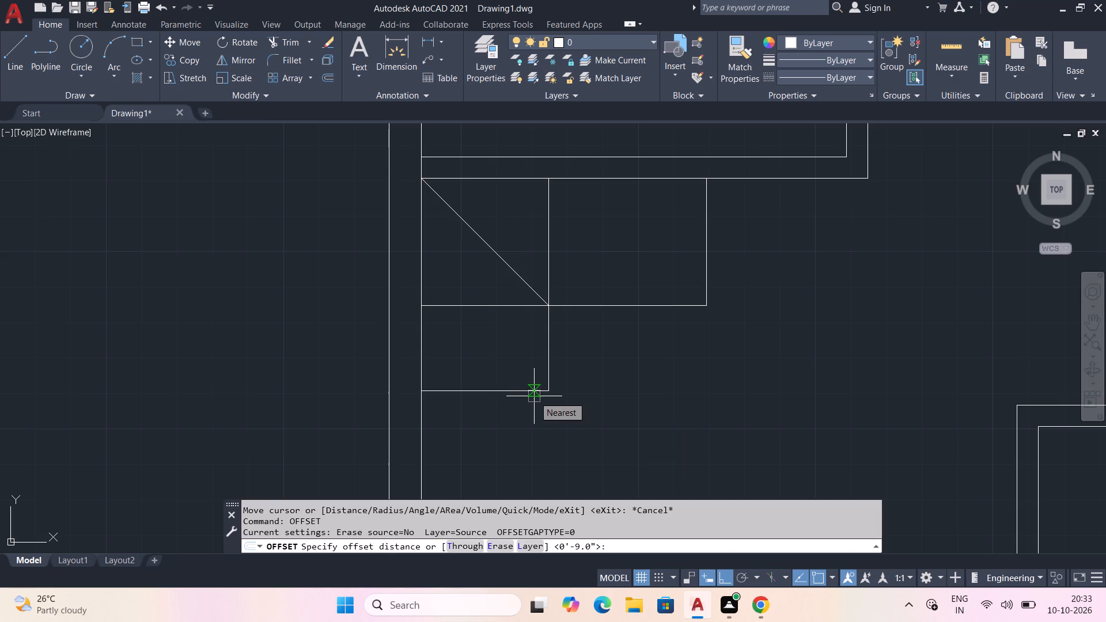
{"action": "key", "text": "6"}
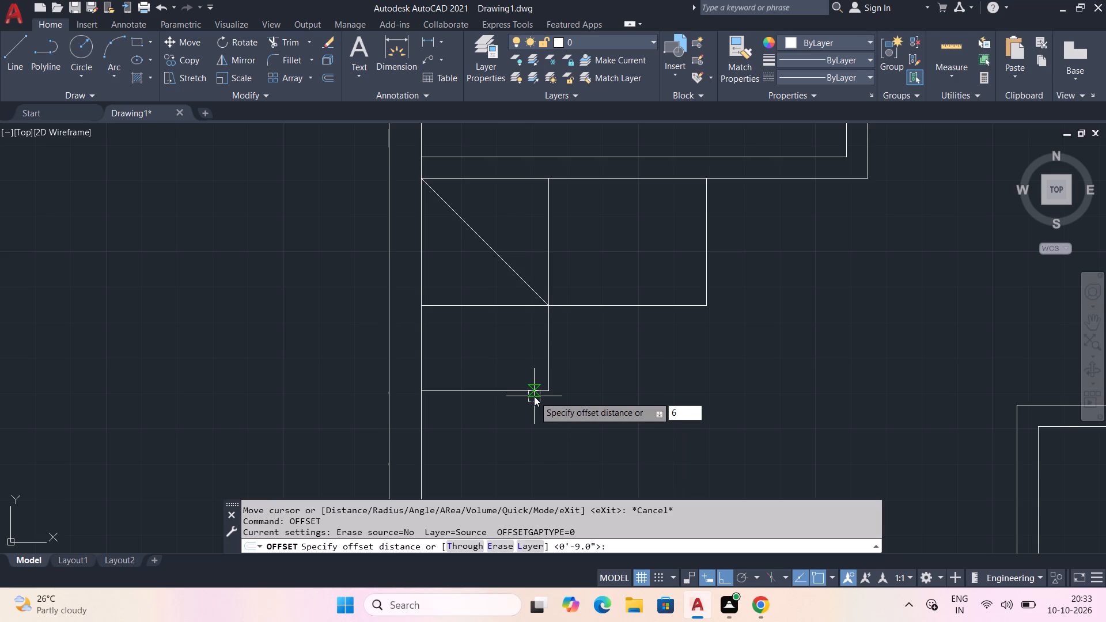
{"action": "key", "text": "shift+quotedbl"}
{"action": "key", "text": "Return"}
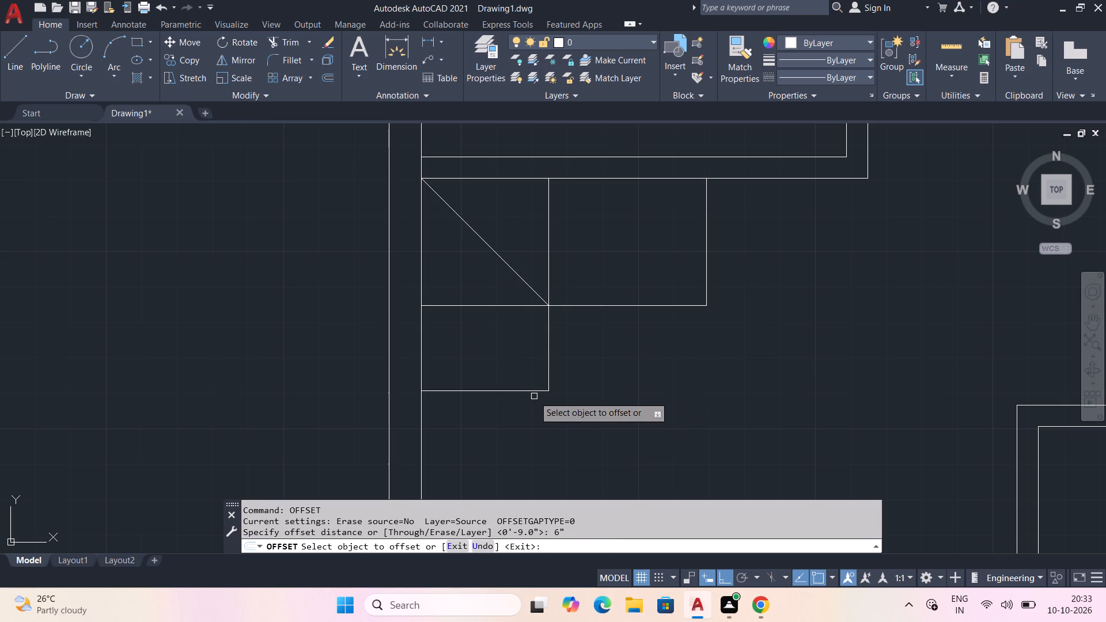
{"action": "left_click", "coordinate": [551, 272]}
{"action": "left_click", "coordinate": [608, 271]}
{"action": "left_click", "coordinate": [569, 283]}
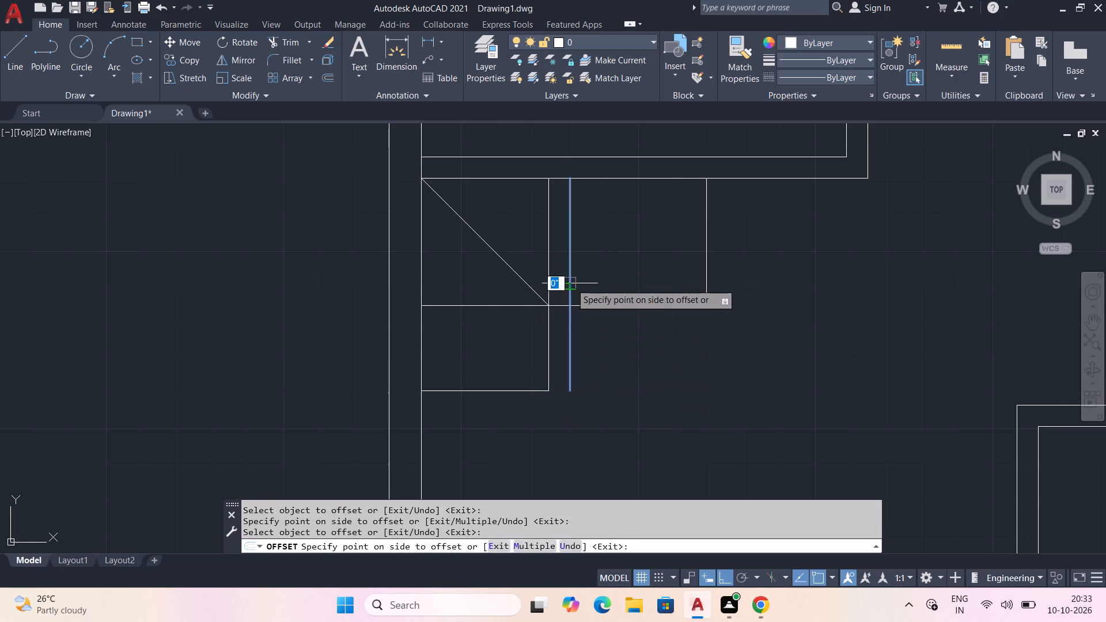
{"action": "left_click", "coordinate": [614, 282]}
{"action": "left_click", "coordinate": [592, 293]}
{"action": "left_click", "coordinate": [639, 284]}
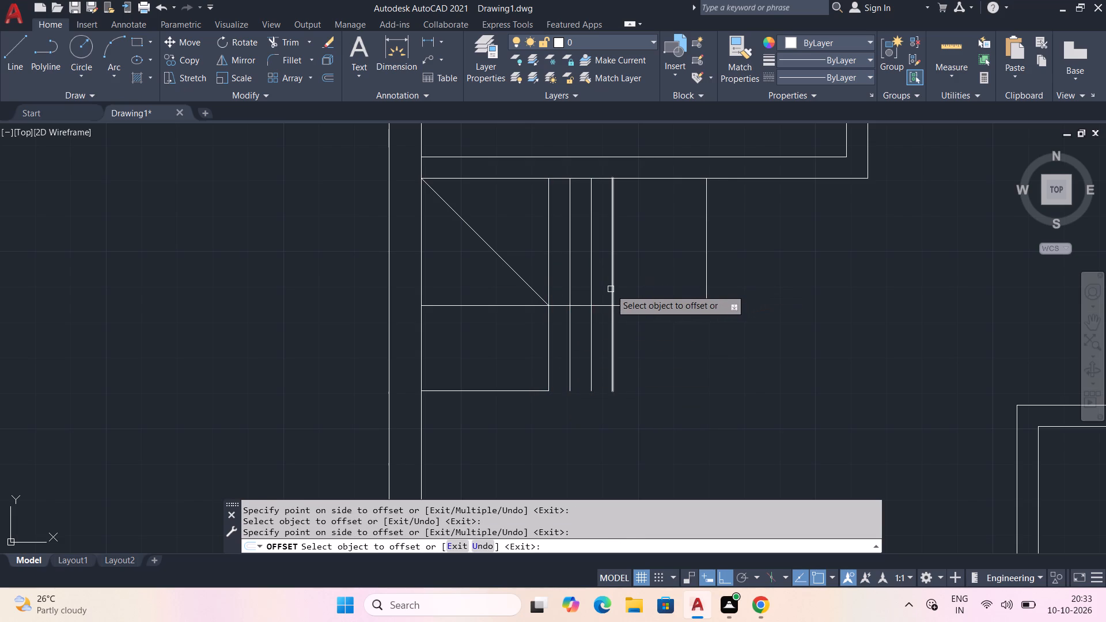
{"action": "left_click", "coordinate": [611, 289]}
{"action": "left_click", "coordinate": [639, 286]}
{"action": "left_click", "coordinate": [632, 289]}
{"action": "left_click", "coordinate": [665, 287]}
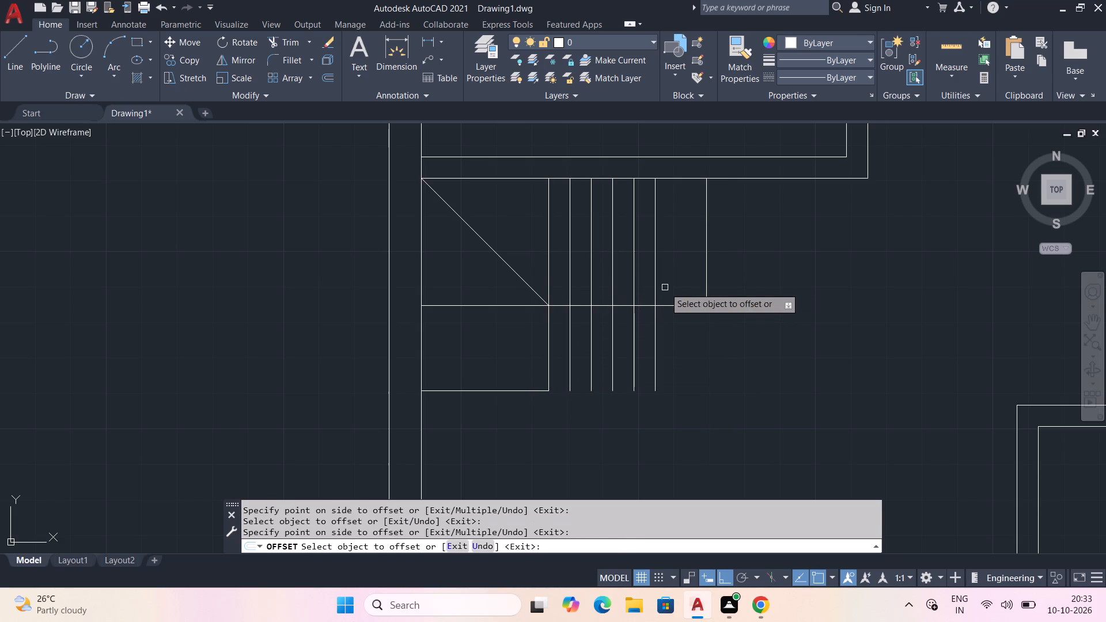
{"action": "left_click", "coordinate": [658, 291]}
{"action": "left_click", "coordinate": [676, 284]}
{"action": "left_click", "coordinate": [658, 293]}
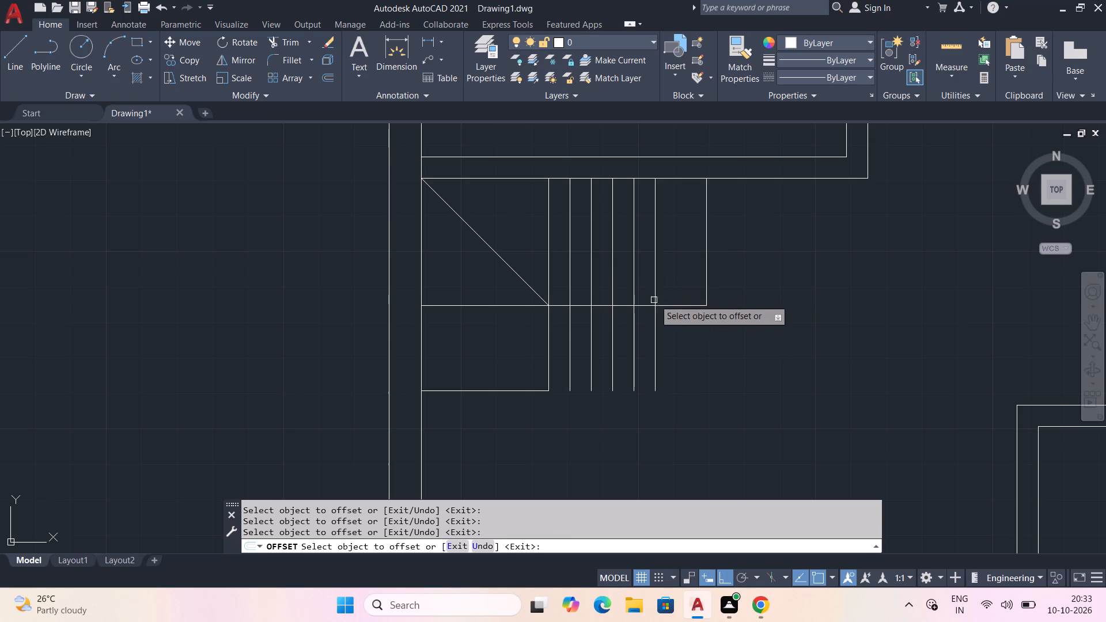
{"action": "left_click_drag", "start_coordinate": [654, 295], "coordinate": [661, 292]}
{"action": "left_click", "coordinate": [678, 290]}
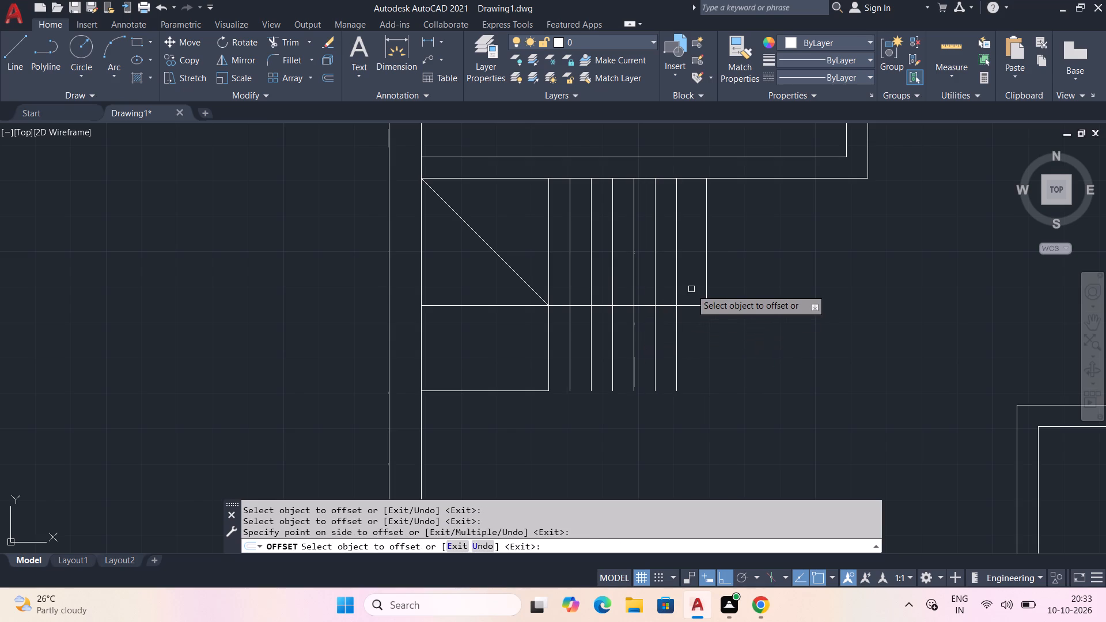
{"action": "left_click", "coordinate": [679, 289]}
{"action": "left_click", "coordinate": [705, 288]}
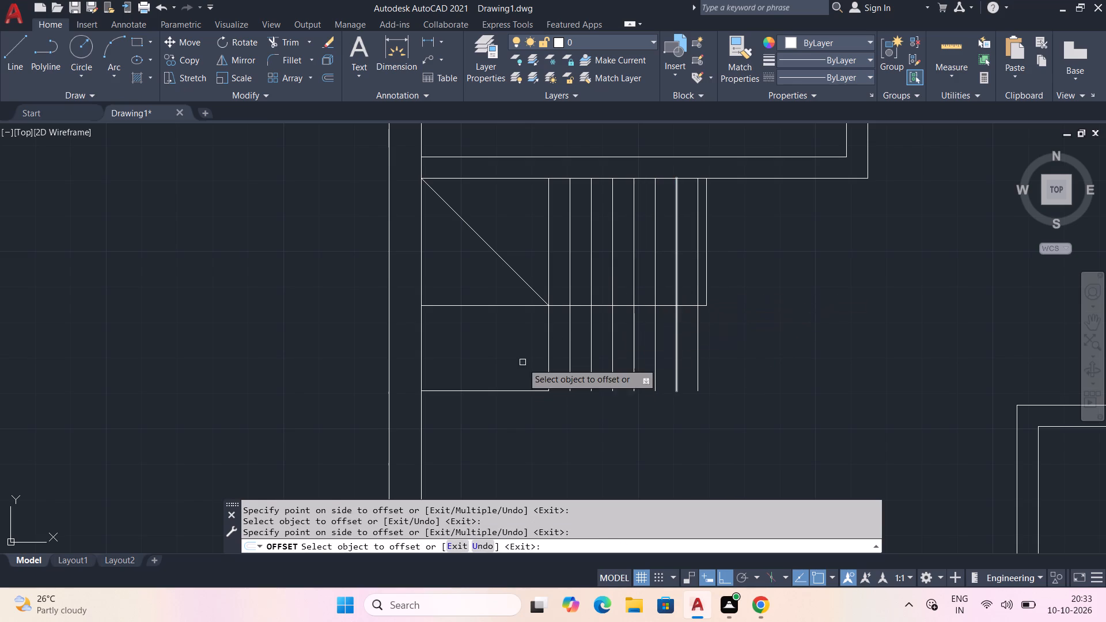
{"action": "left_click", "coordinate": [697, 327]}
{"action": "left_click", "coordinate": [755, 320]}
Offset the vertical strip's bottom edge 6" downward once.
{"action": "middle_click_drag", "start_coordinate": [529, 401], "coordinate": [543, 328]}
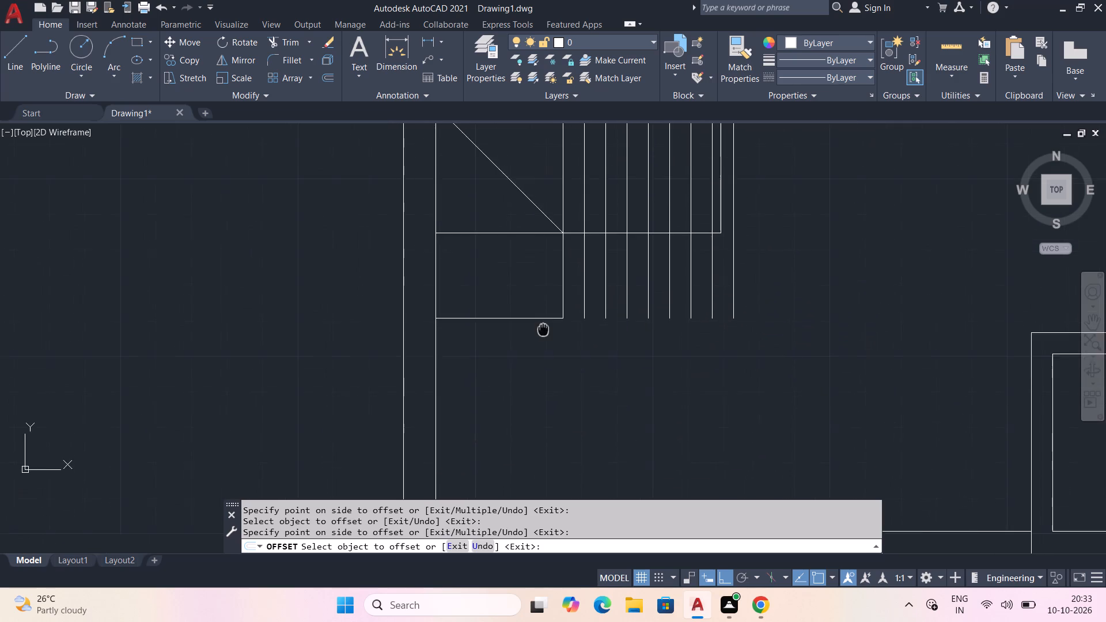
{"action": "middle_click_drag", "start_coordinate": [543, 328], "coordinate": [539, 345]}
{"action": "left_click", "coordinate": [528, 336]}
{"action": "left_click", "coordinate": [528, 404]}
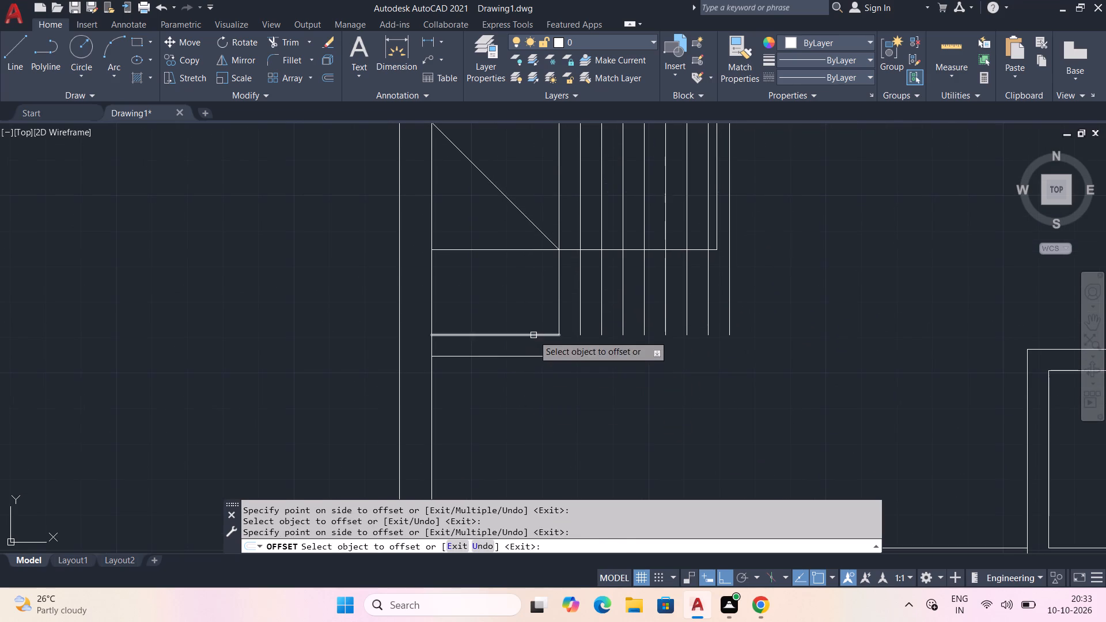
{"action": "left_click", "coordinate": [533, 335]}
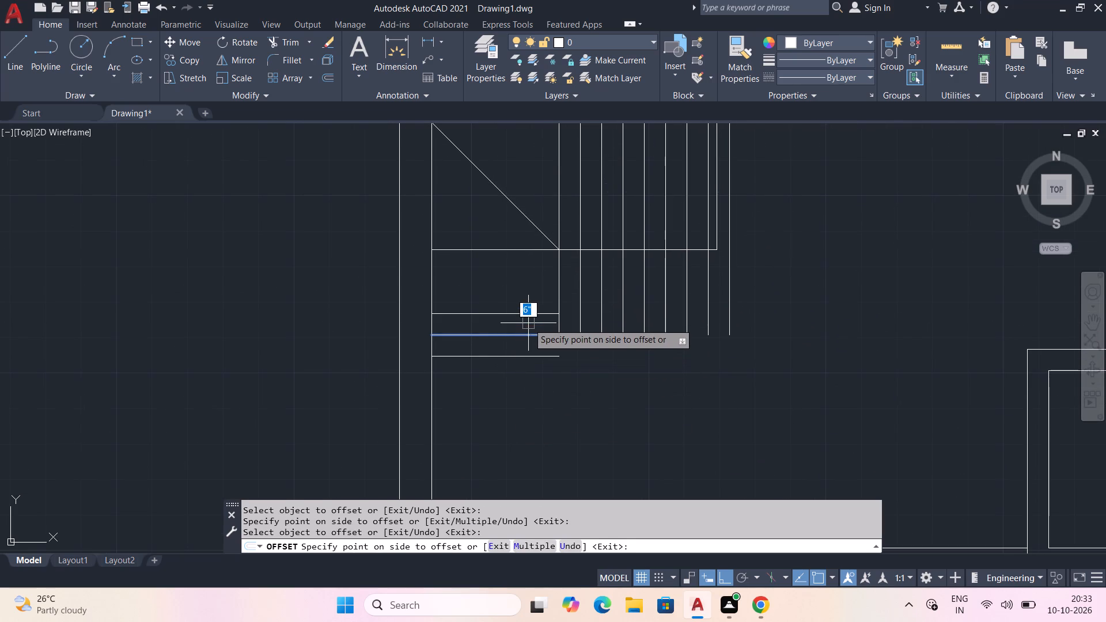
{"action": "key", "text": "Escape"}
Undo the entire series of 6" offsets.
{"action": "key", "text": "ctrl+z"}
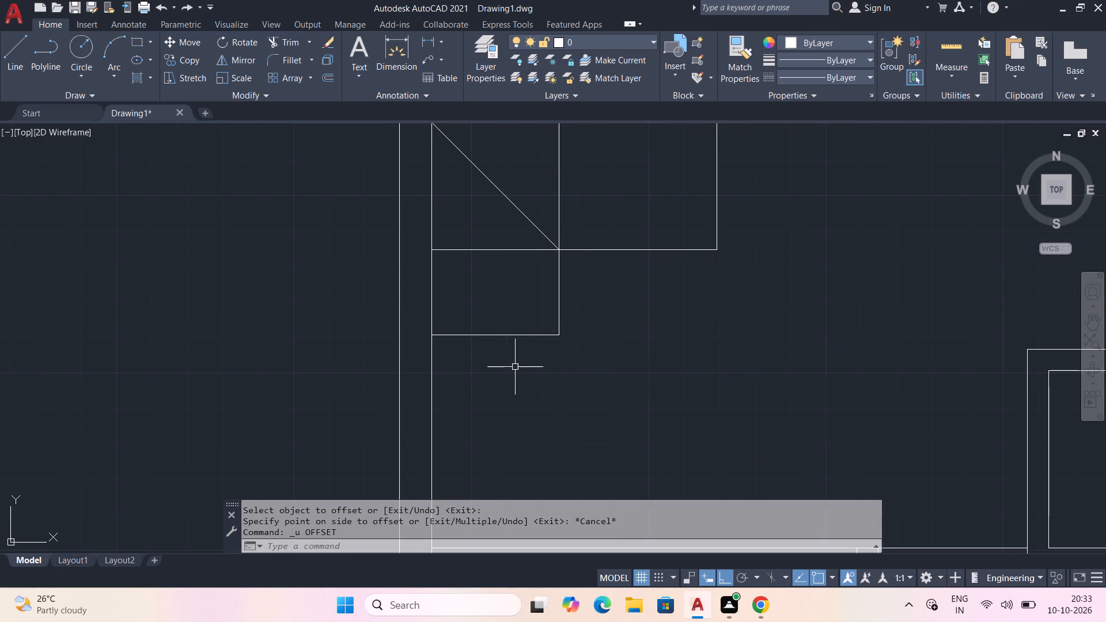
Offset the vertical strip's inner 5' line eastward across the horizontal strip, making eight copies spaced 6" apart.
{"action": "middle_click_drag", "start_coordinate": [588, 318], "coordinate": [543, 433]}
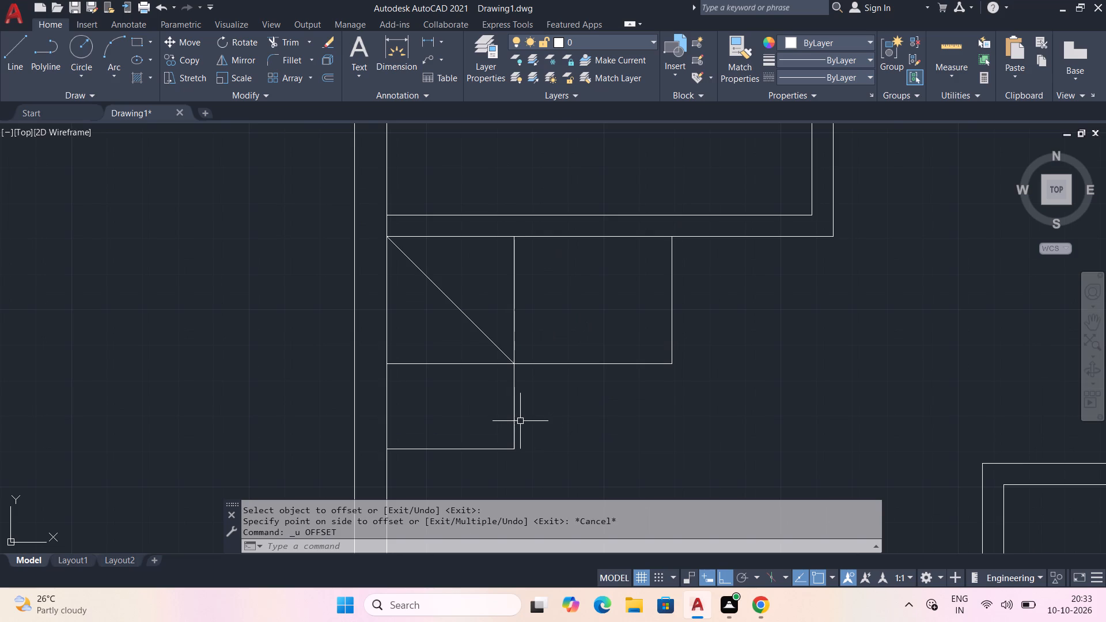
{"action": "key", "text": "o"}
{"action": "key", "text": "f"}
{"action": "key", "text": "space"}
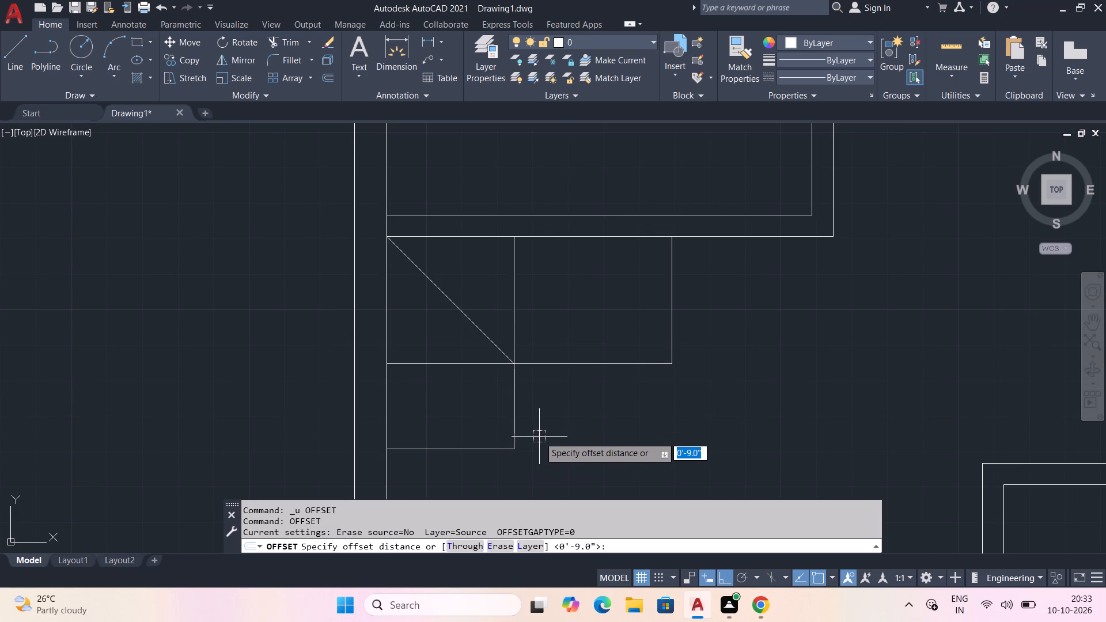
{"action": "key", "text": "6"}
{"action": "type", "text": "\""}
{"action": "key", "text": "space"}
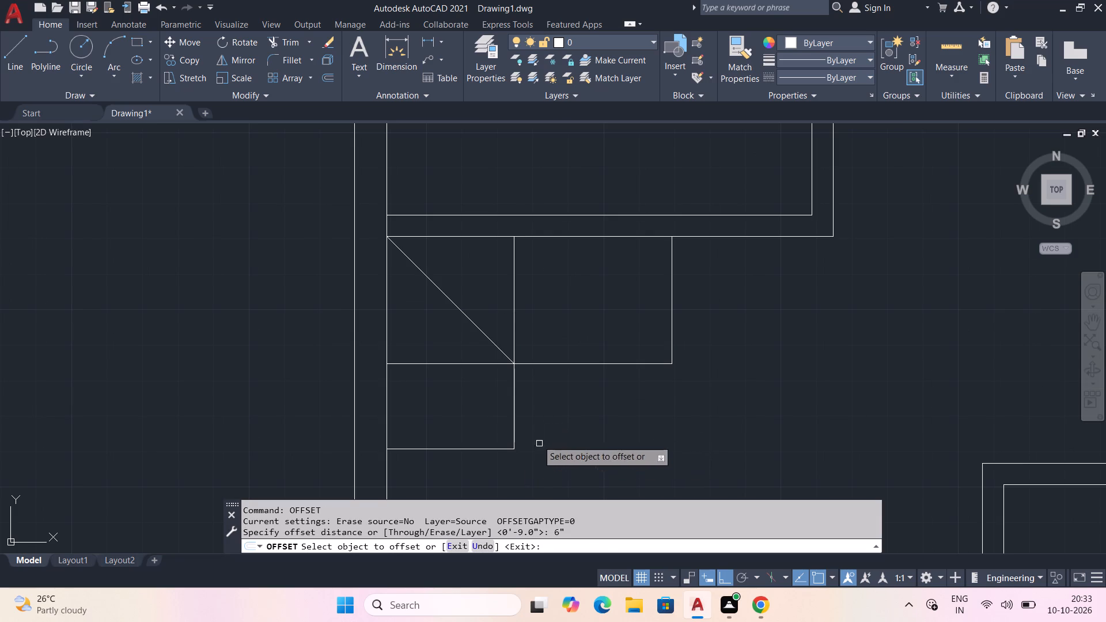
{"action": "left_click", "coordinate": [516, 294]}
{"action": "left_click", "coordinate": [569, 301]}
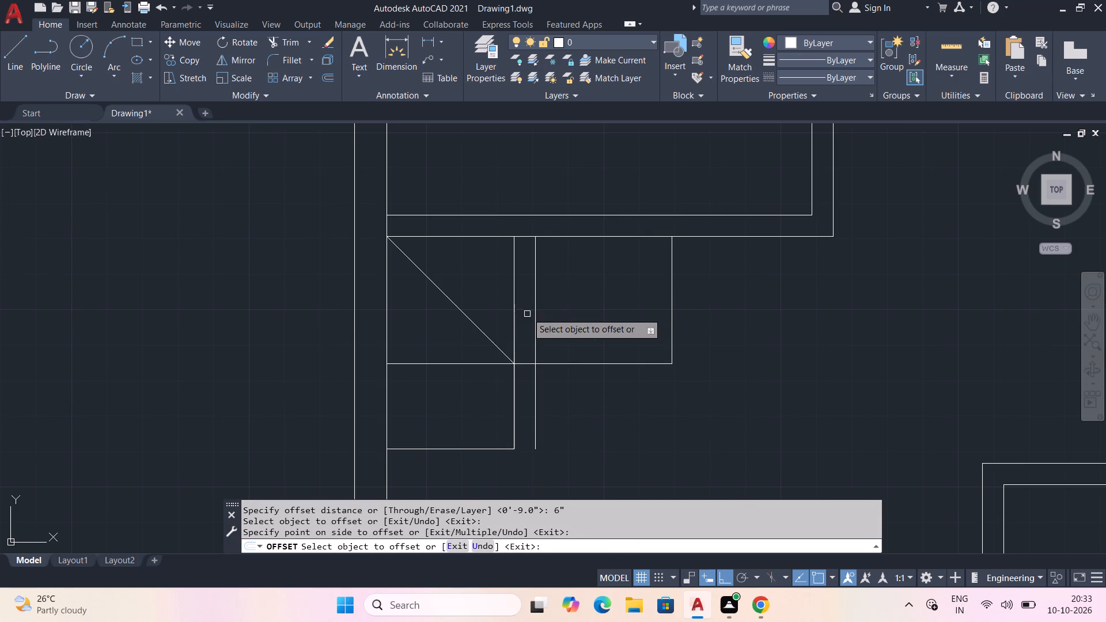
{"action": "left_click", "coordinate": [532, 312]}
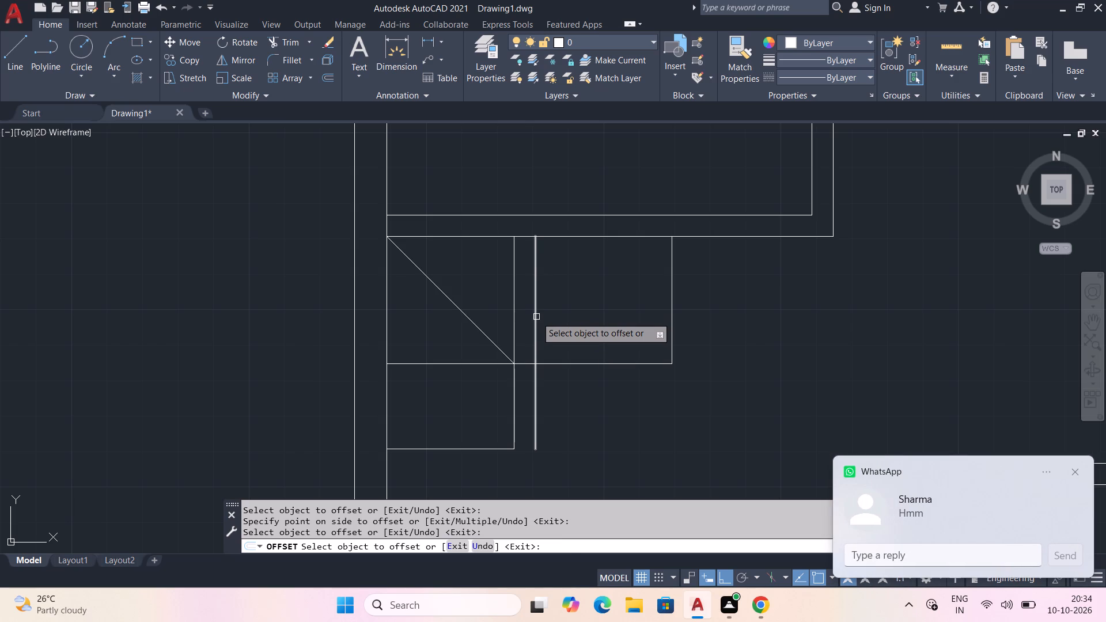
{"action": "left_click", "coordinate": [536, 317]}
{"action": "left_click", "coordinate": [638, 335]}
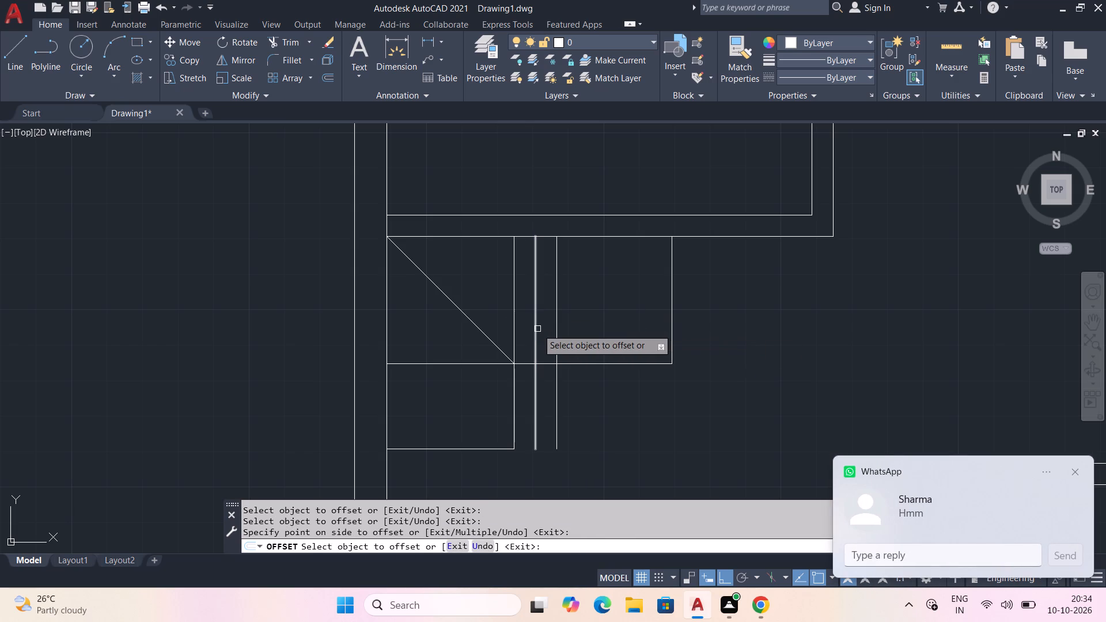
{"action": "left_click", "coordinate": [556, 332]}
{"action": "left_click", "coordinate": [614, 333]}
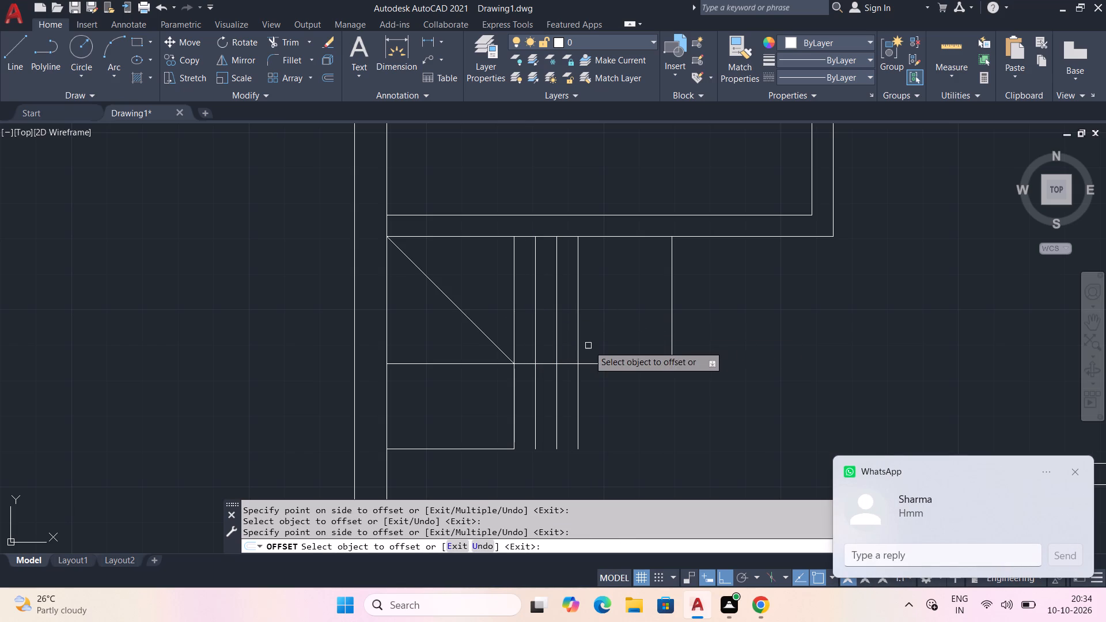
{"action": "left_click_drag", "start_coordinate": [577, 346], "coordinate": [583, 346]}
{"action": "left_click", "coordinate": [642, 346]}
{"action": "left_click", "coordinate": [600, 345]}
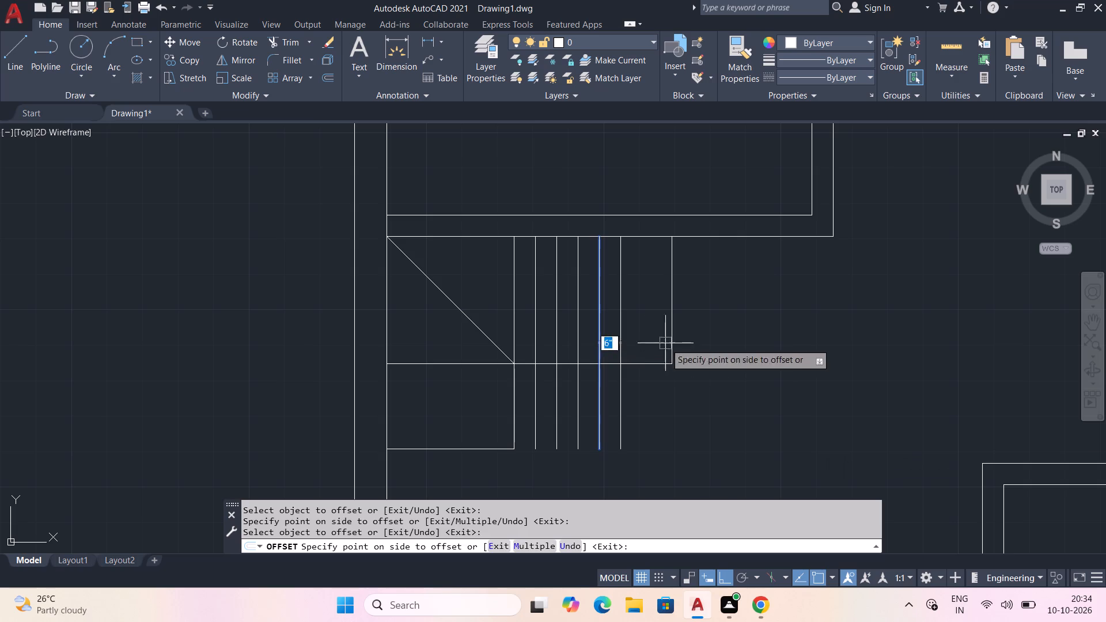
{"action": "left_click", "coordinate": [666, 342]}
{"action": "left_click", "coordinate": [620, 348]}
{"action": "left_click", "coordinate": [655, 349]}
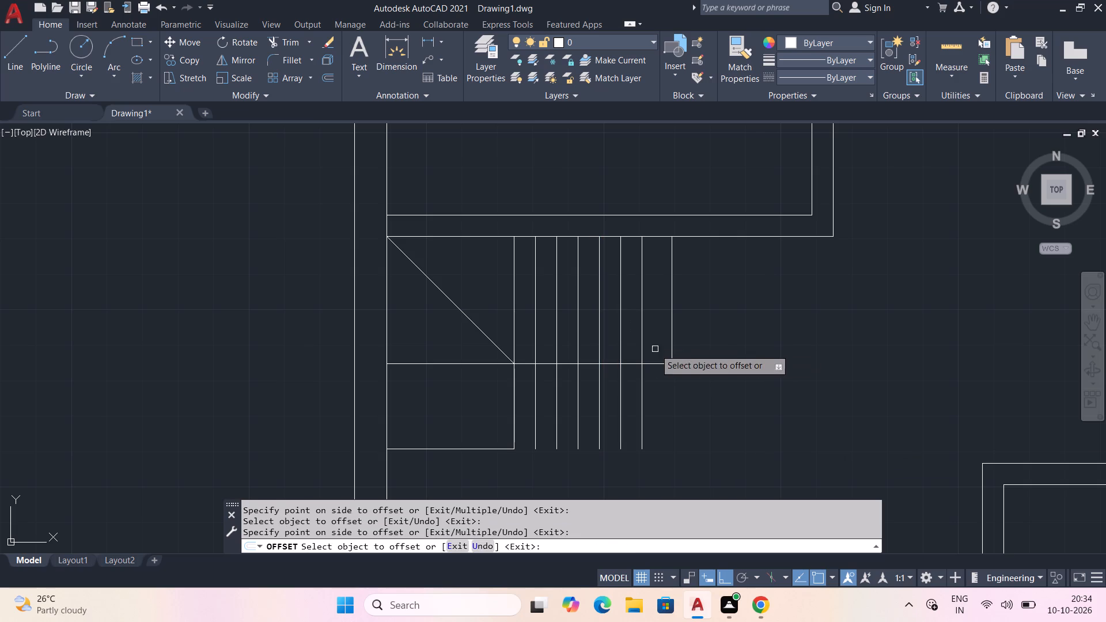
{"action": "left_click_drag", "start_coordinate": [642, 348], "coordinate": [649, 348]}
{"action": "left_click", "coordinate": [677, 349]}
{"action": "left_click", "coordinate": [665, 351]}
{"action": "left_click", "coordinate": [716, 350]}
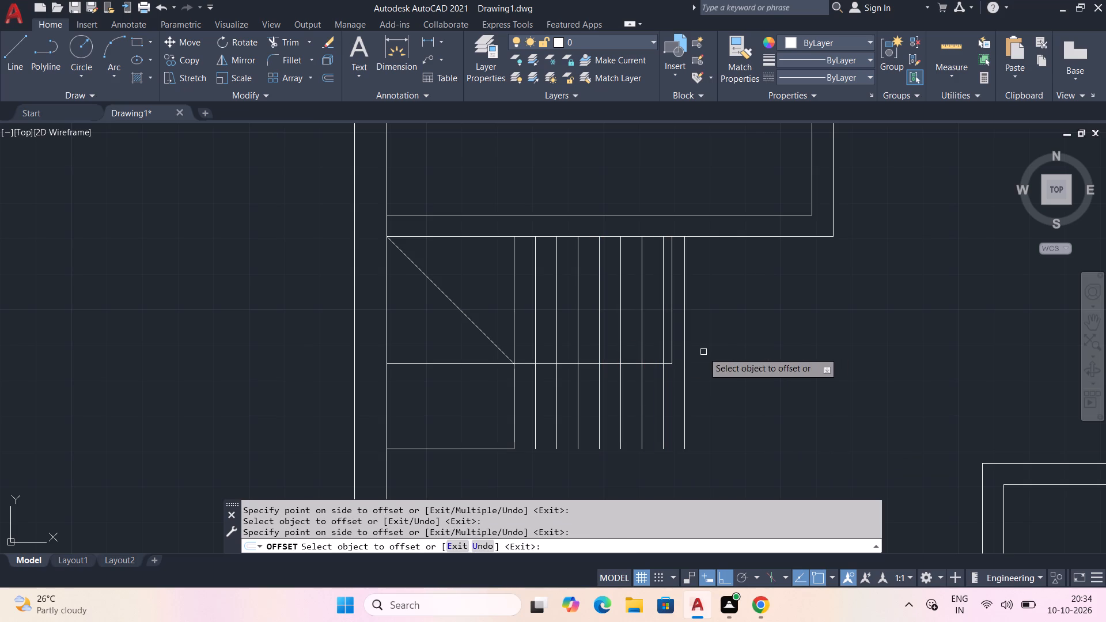
Offset the vertical strip's bottom edge downward along the left outer wall, making five copies spaced 6" apart.
{"action": "left_click", "coordinate": [469, 450]}
{"action": "left_click", "coordinate": [467, 470]}
{"action": "middle_click_drag", "start_coordinate": [477, 445], "coordinate": [495, 310]}
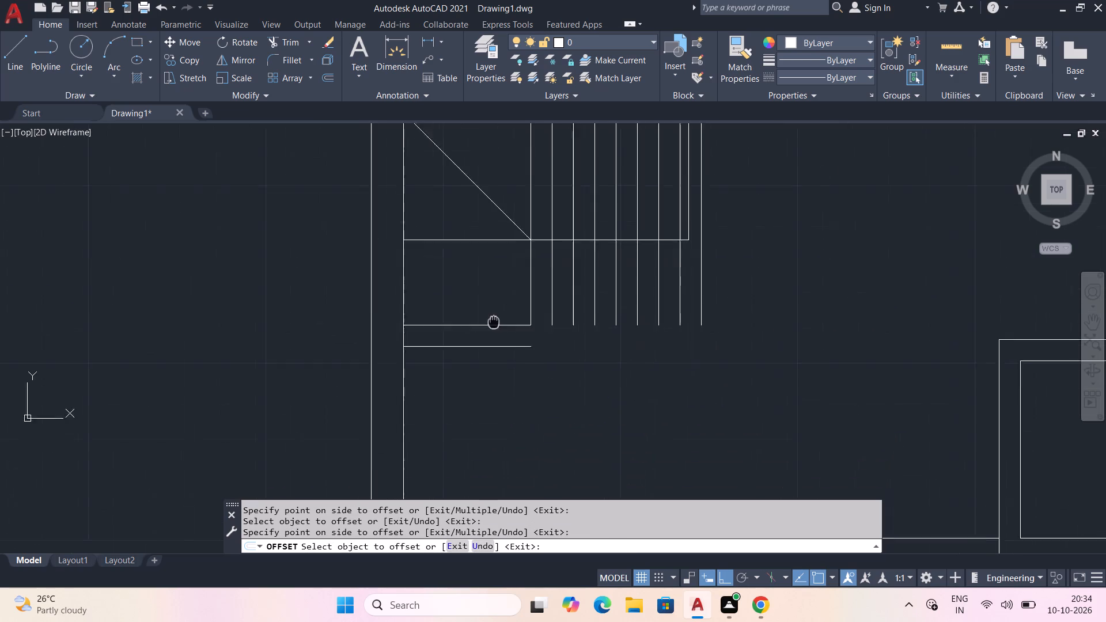
{"action": "middle_click_drag", "start_coordinate": [495, 310], "coordinate": [503, 290]}
{"action": "left_click", "coordinate": [500, 314]}
{"action": "left_click", "coordinate": [496, 379]}
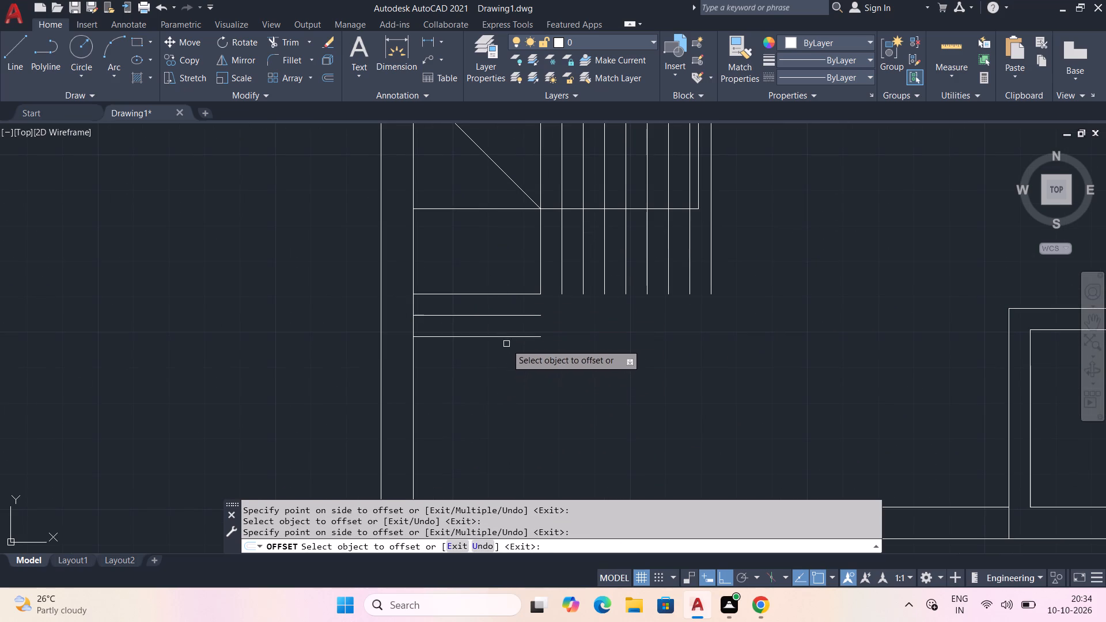
{"action": "left_click", "coordinate": [511, 338]}
{"action": "left_click", "coordinate": [505, 387]}
{"action": "left_click", "coordinate": [509, 360]}
{"action": "left_click", "coordinate": [504, 401]}
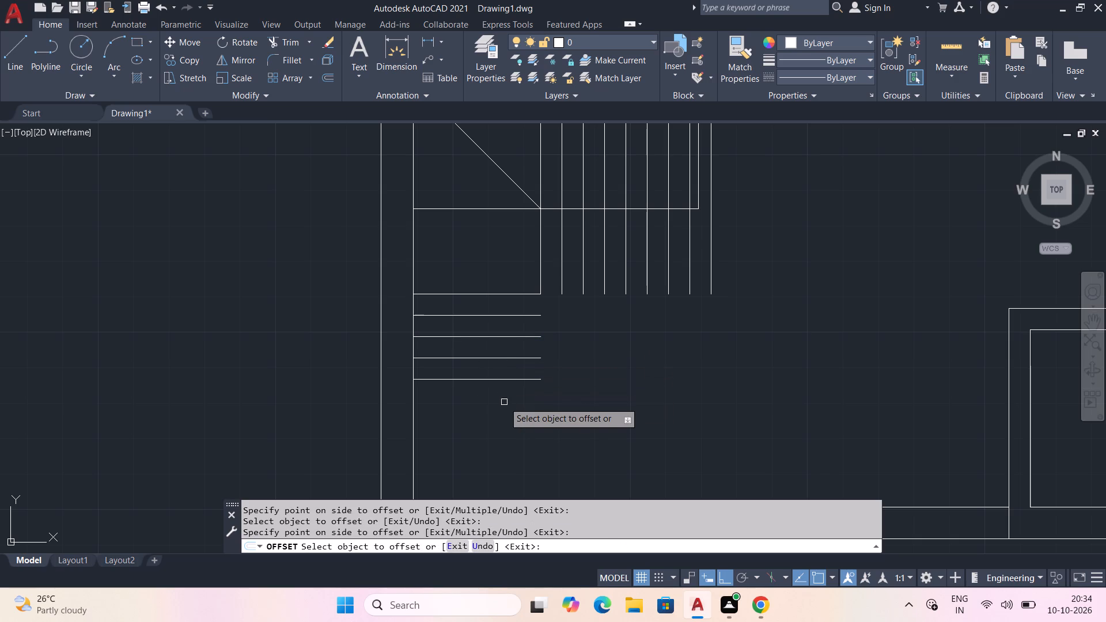
{"action": "middle_click_drag", "start_coordinate": [501, 356], "coordinate": [501, 334]}
{"action": "middle_click_drag", "start_coordinate": [508, 382], "coordinate": [506, 351]}
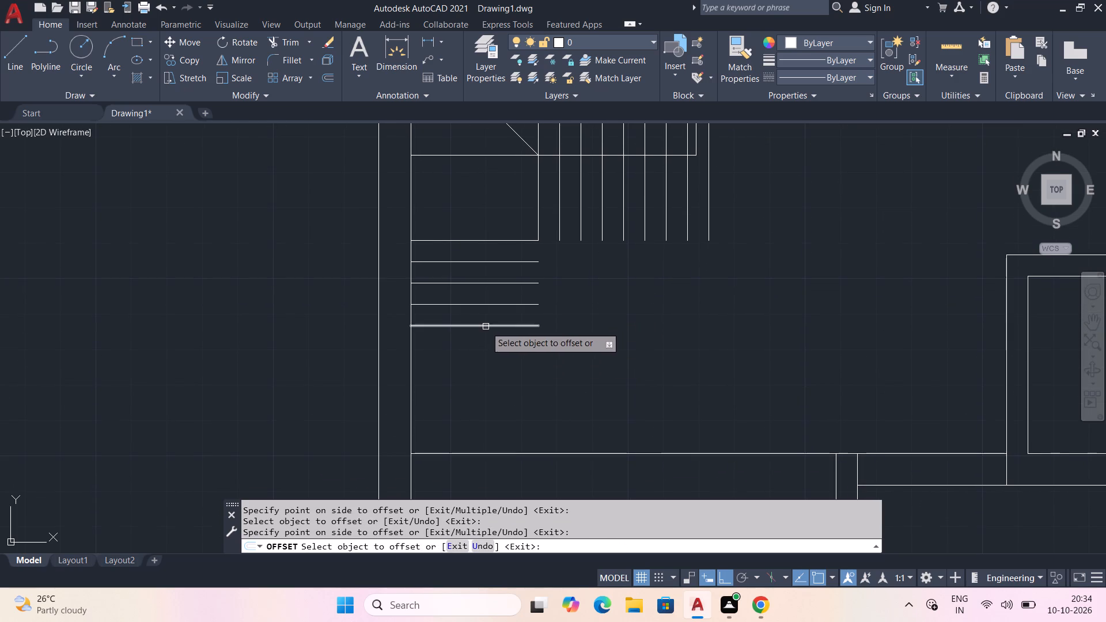
{"action": "left_click", "coordinate": [486, 327]}
{"action": "left_click", "coordinate": [496, 369]}
Offset the vertical strip's original bottom edge upward along the outer wall, making three copies spaced 6" apart.
{"action": "middle_click_drag", "start_coordinate": [512, 244], "coordinate": [494, 336]}
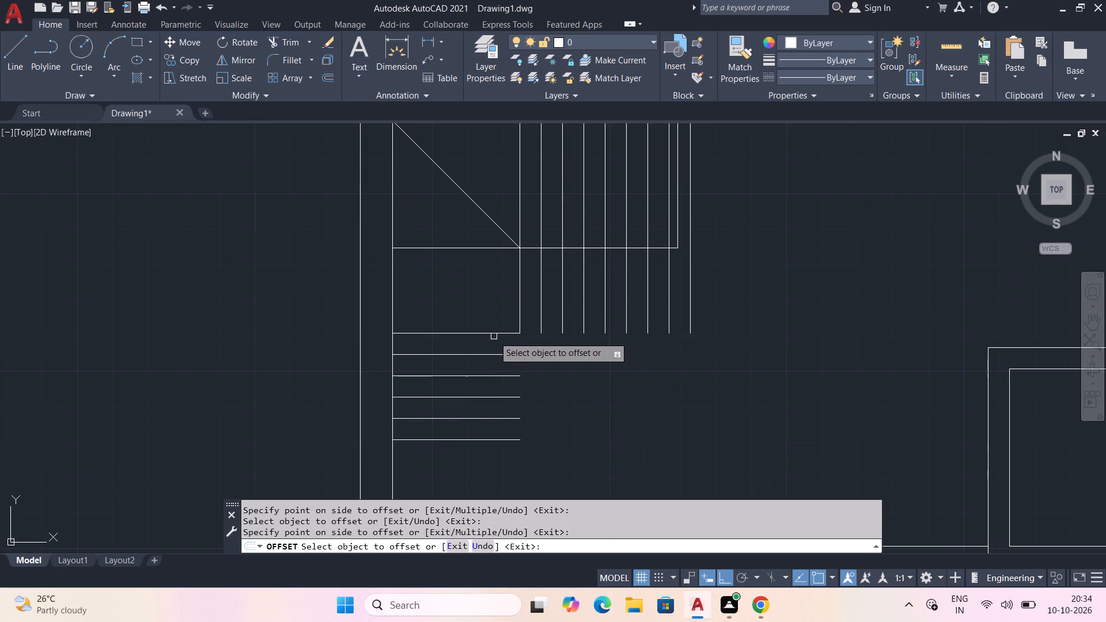
{"action": "left_click_drag", "start_coordinate": [479, 332], "coordinate": [479, 324]}
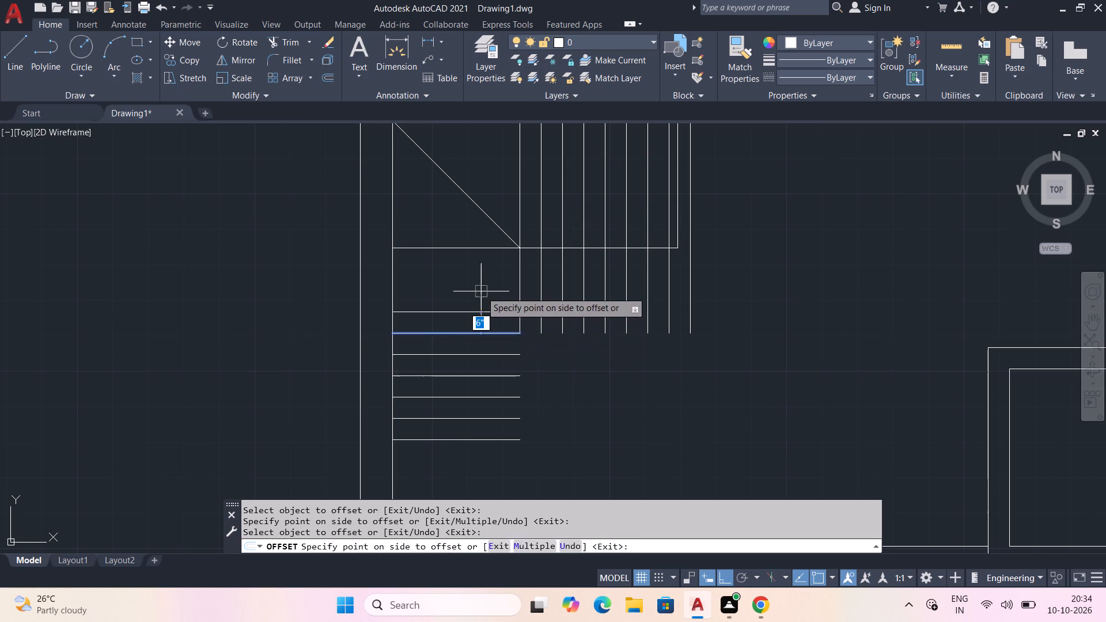
{"action": "left_click", "coordinate": [481, 291]}
{"action": "left_click", "coordinate": [479, 312]}
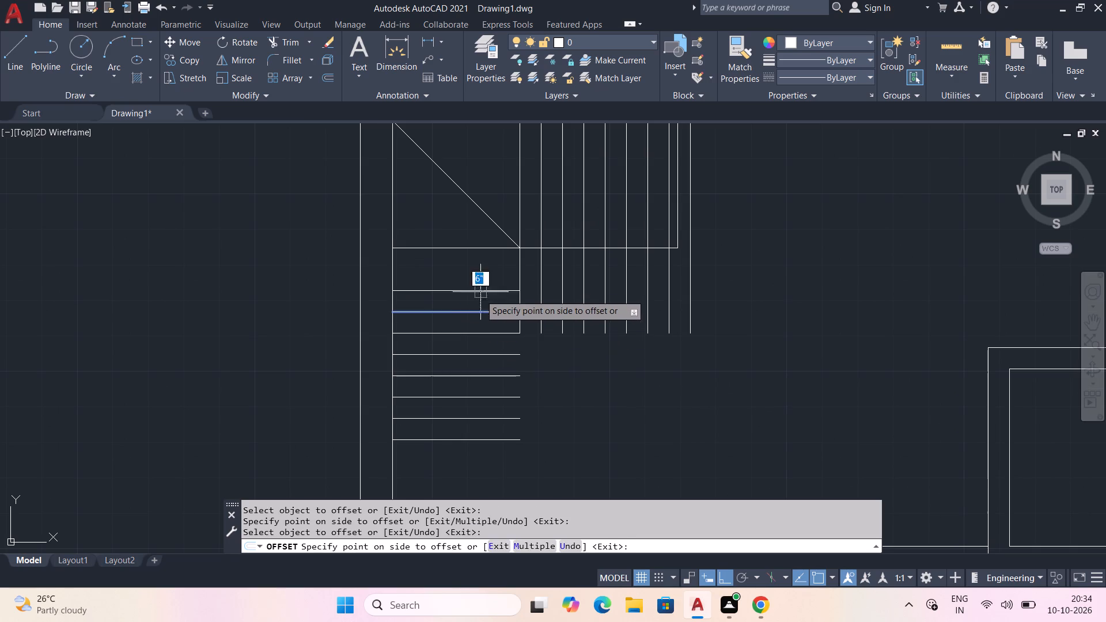
{"action": "left_click", "coordinate": [483, 283]}
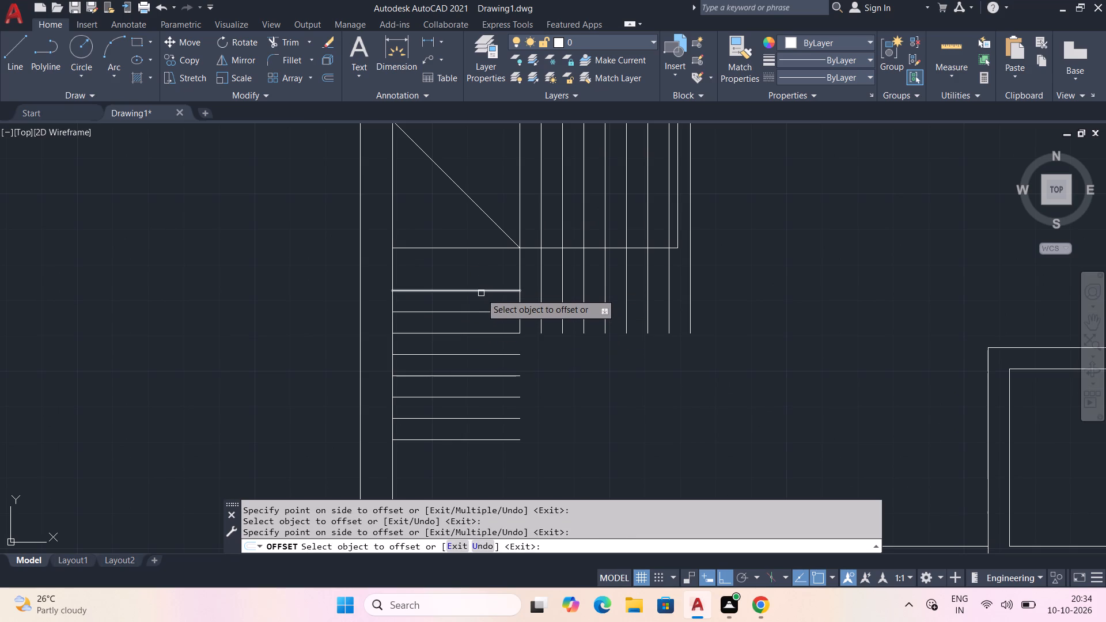
{"action": "left_click", "coordinate": [477, 290]}
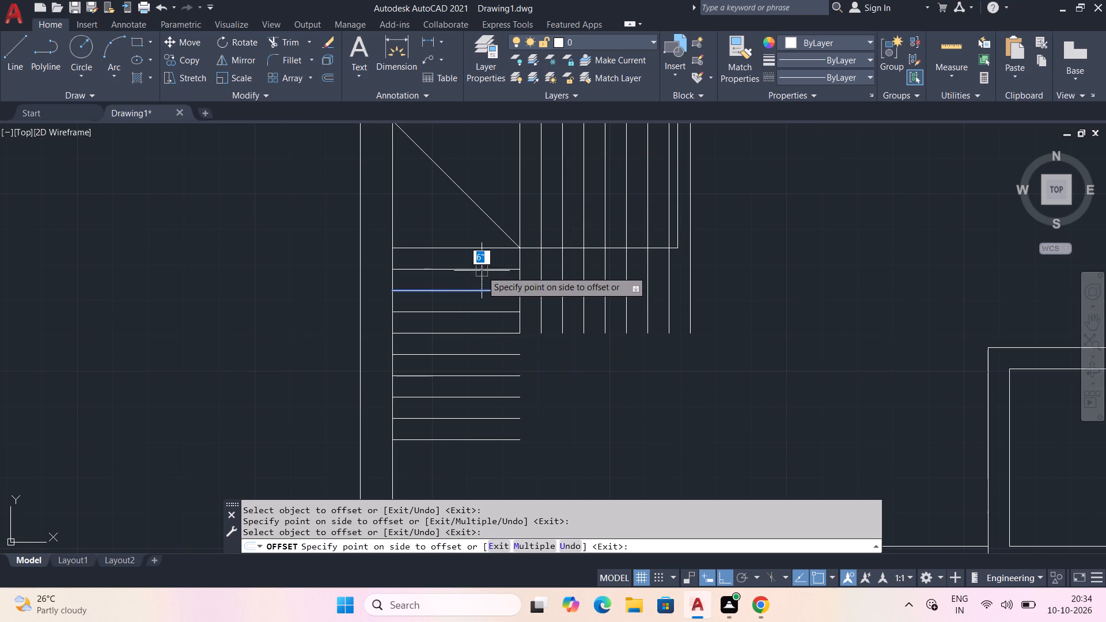
{"action": "left_click", "coordinate": [482, 271]}
{"action": "left_click", "coordinate": [486, 268]}
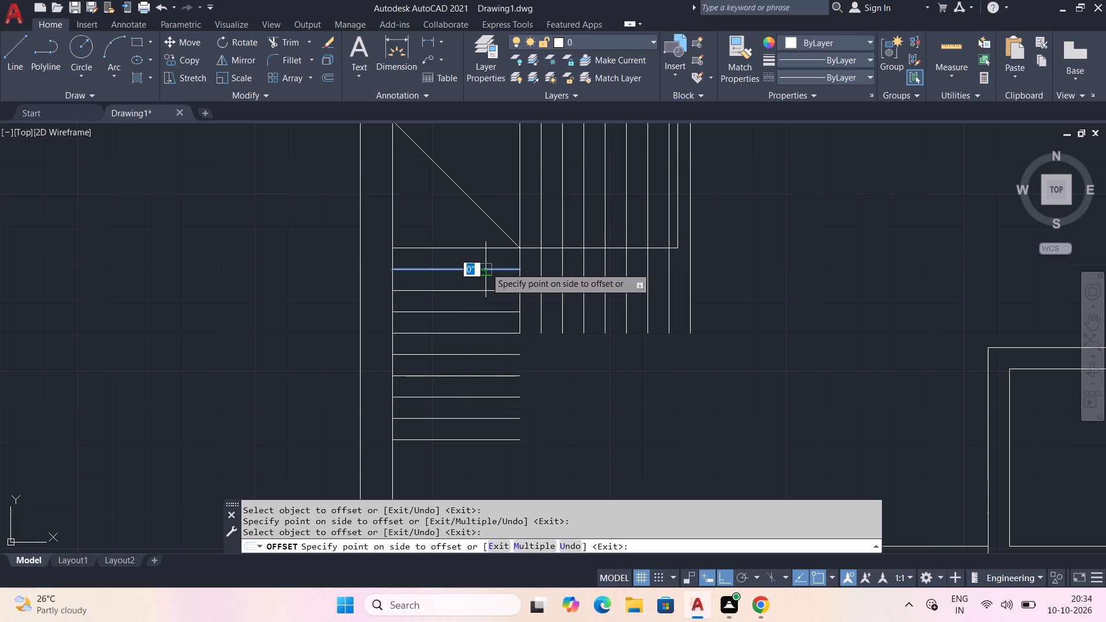
{"action": "key", "text": "Escape"}
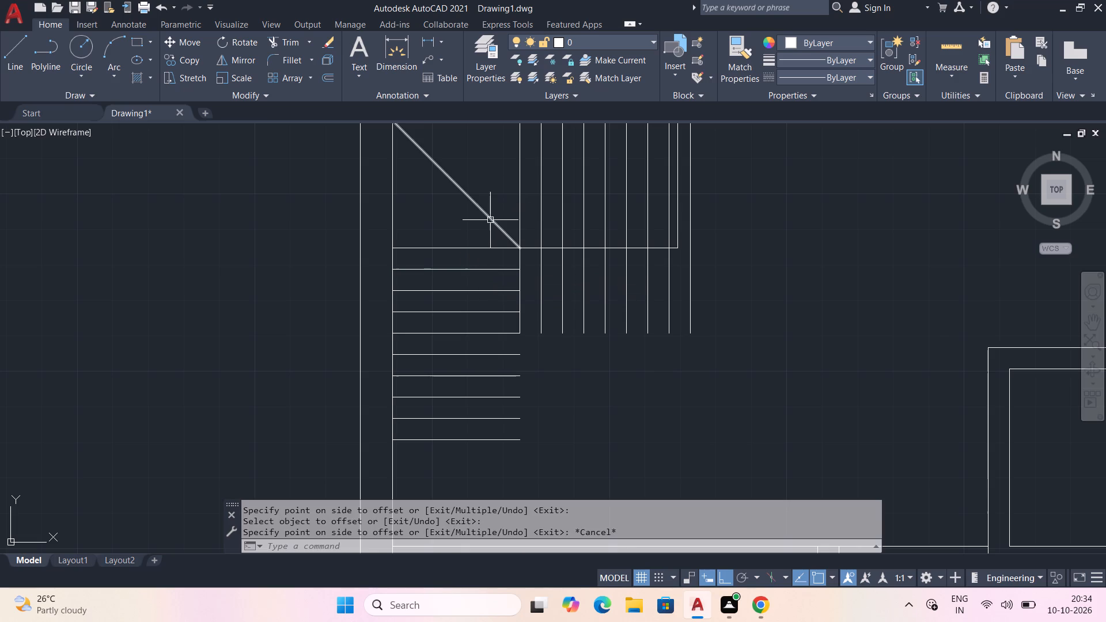
Erase the diagonal line across the stair's corner landing.
{"action": "left_click", "coordinate": [490, 221]}
{"action": "key", "text": "Delete"}
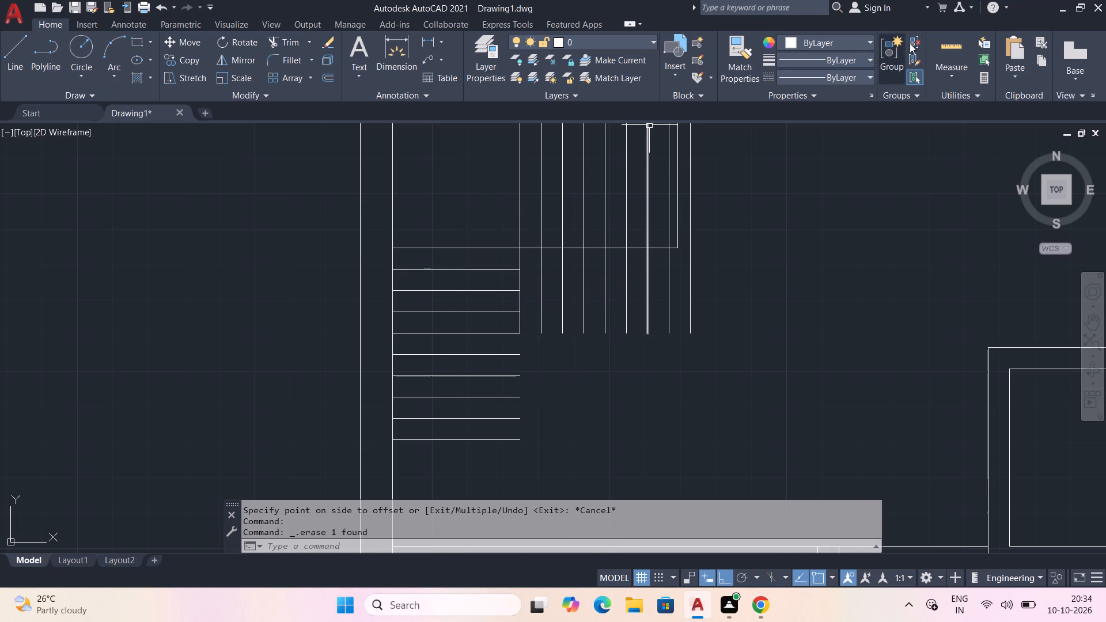
Measure the corner landing's width and depth.
{"action": "left_click", "coordinate": [954, 43]}
{"action": "middle_click_drag", "start_coordinate": [480, 213], "coordinate": [457, 317]}
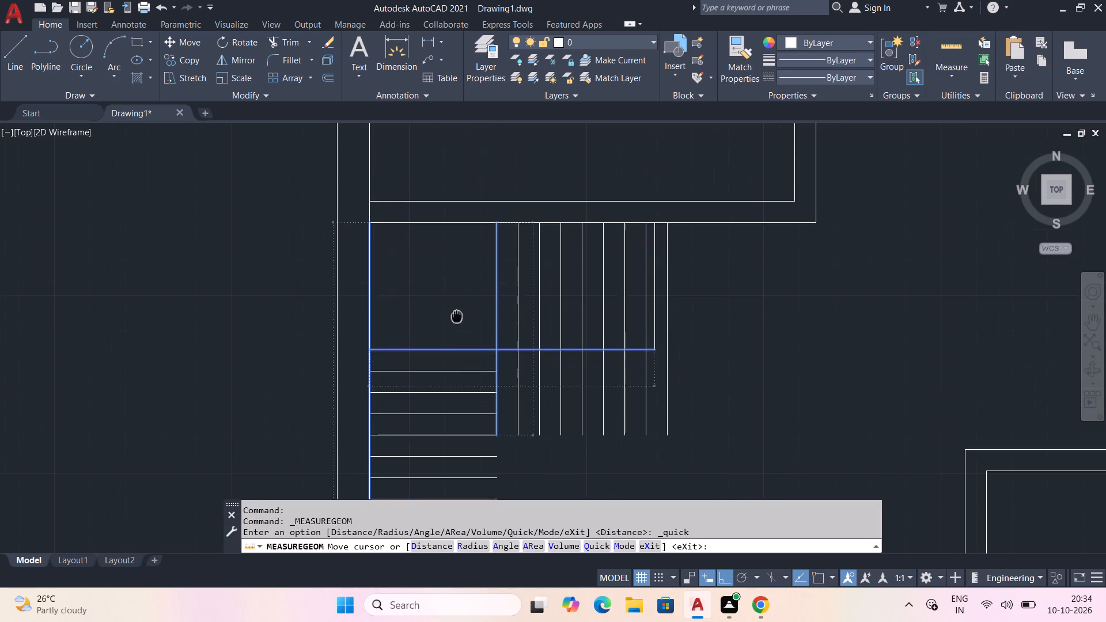
{"action": "middle_click_drag", "start_coordinate": [457, 317], "coordinate": [457, 319]}
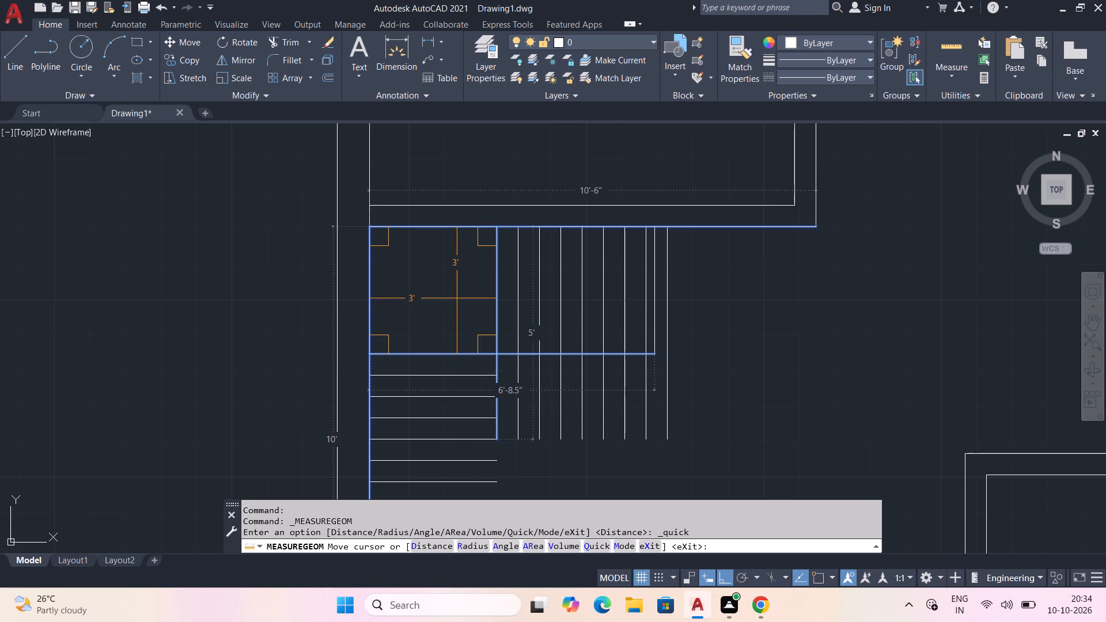
{"action": "key", "text": "Escape"}
Extend the lower flight's inner line down past two more treads, and the upper flight's lower edge to the last tread.
{"action": "key", "text": "e"}
{"action": "key", "text": "x"}
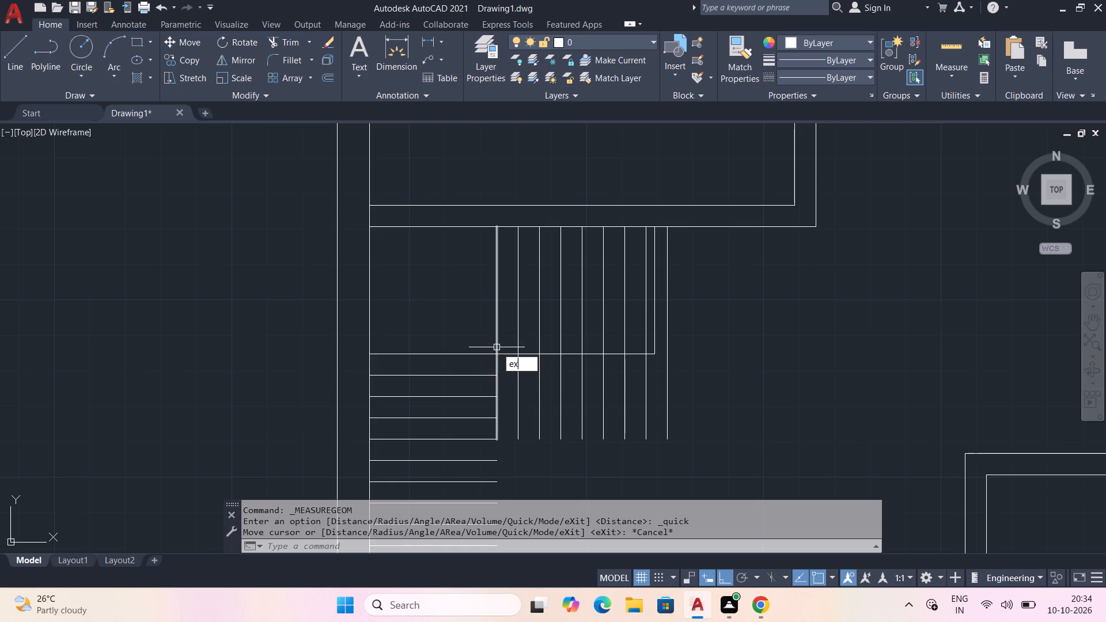
{"action": "key", "text": "space"}
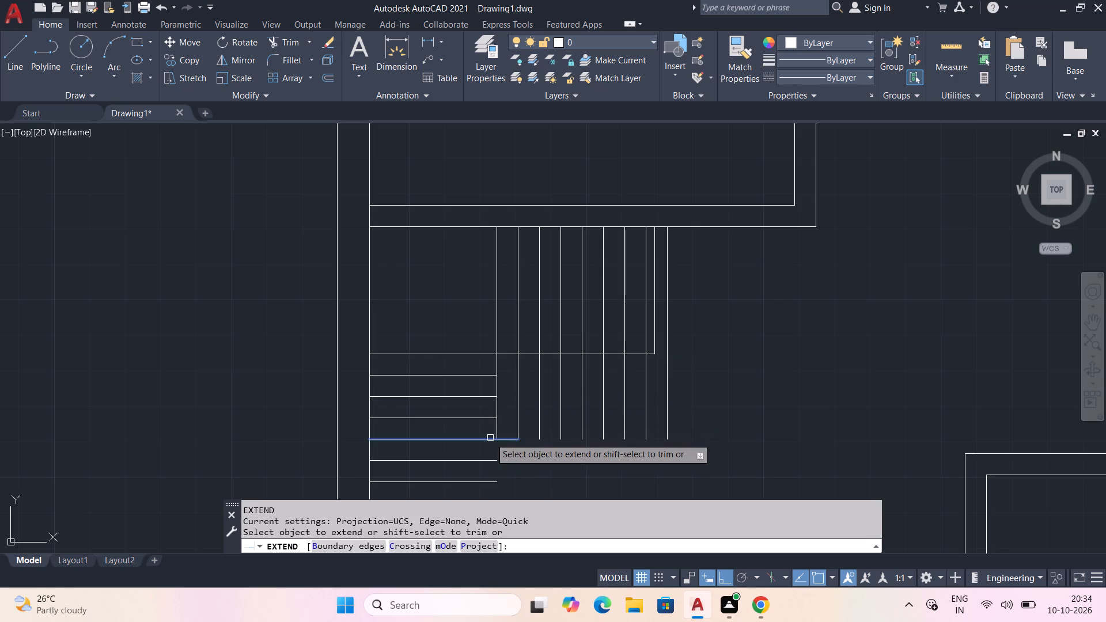
{"action": "middle_click_drag", "start_coordinate": [488, 438], "coordinate": [467, 286]}
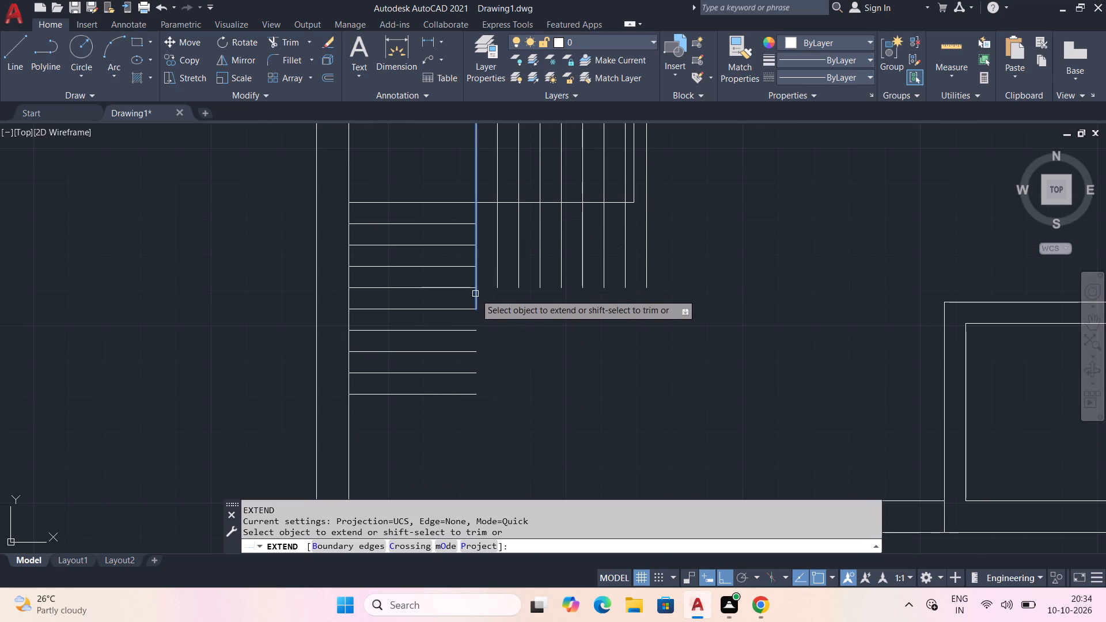
{"action": "left_click", "coordinate": [475, 276]}
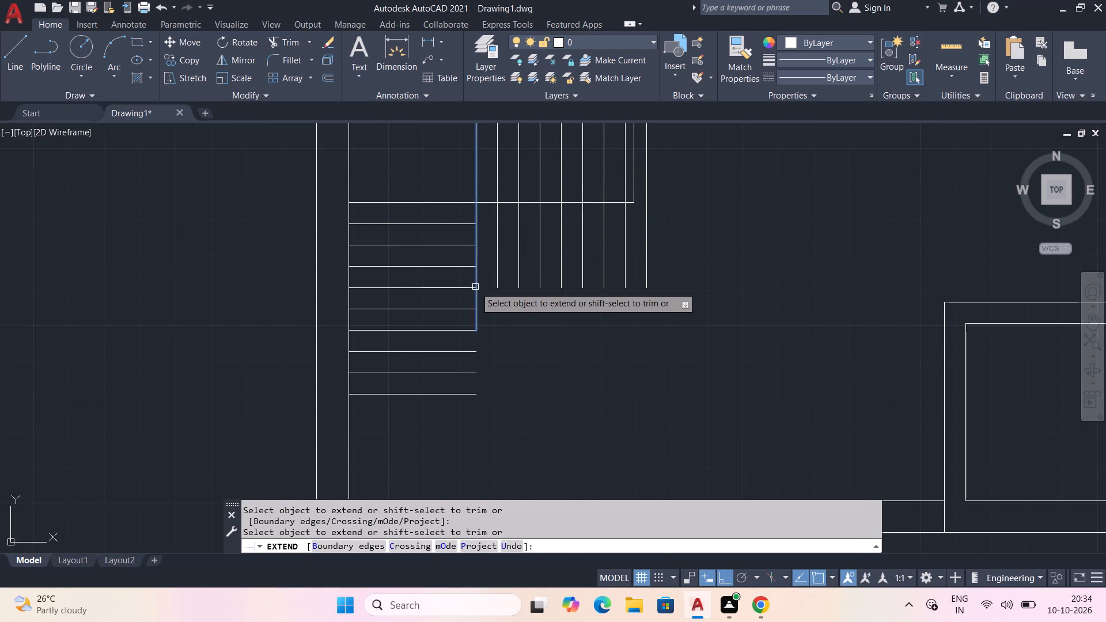
{"action": "left_click", "coordinate": [476, 295]}
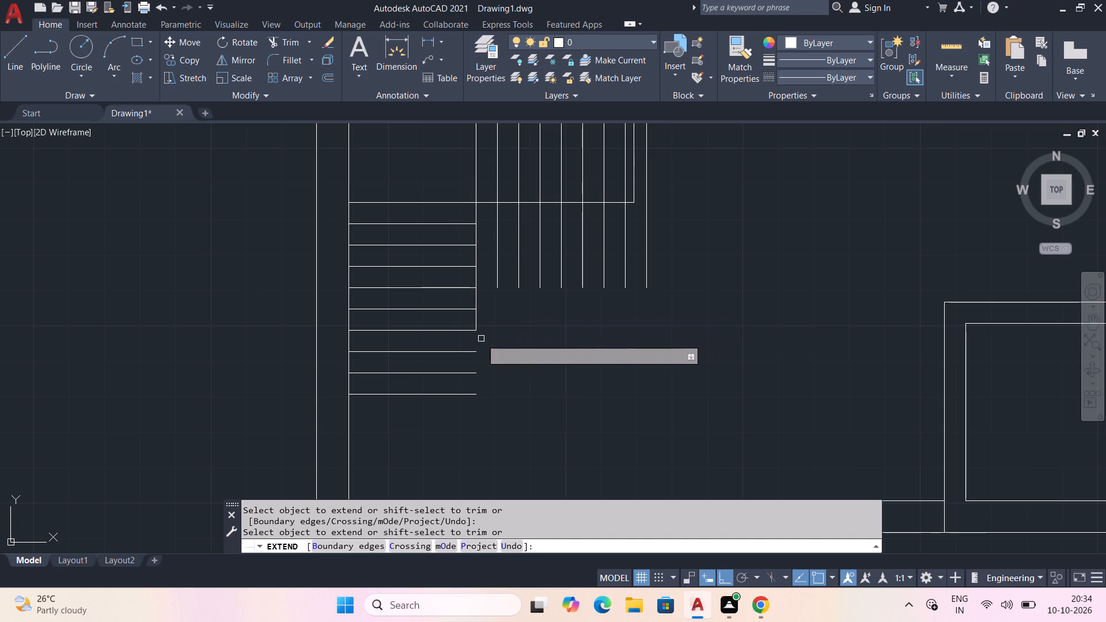
{"action": "left_click", "coordinate": [616, 202]}
{"action": "key", "text": "Escape"}
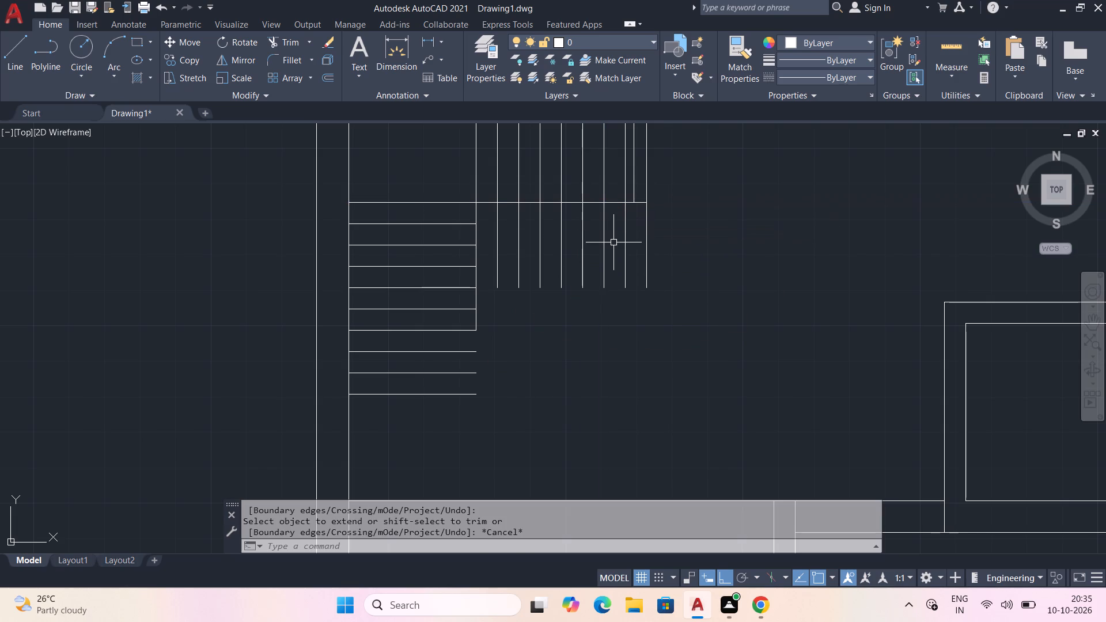
Trim the upper flight's treads below its lower edge and remove the extra vertical line beside the last tread.
{"action": "key", "text": "t"}
{"action": "key", "text": "r"}
{"action": "key", "text": "space"}
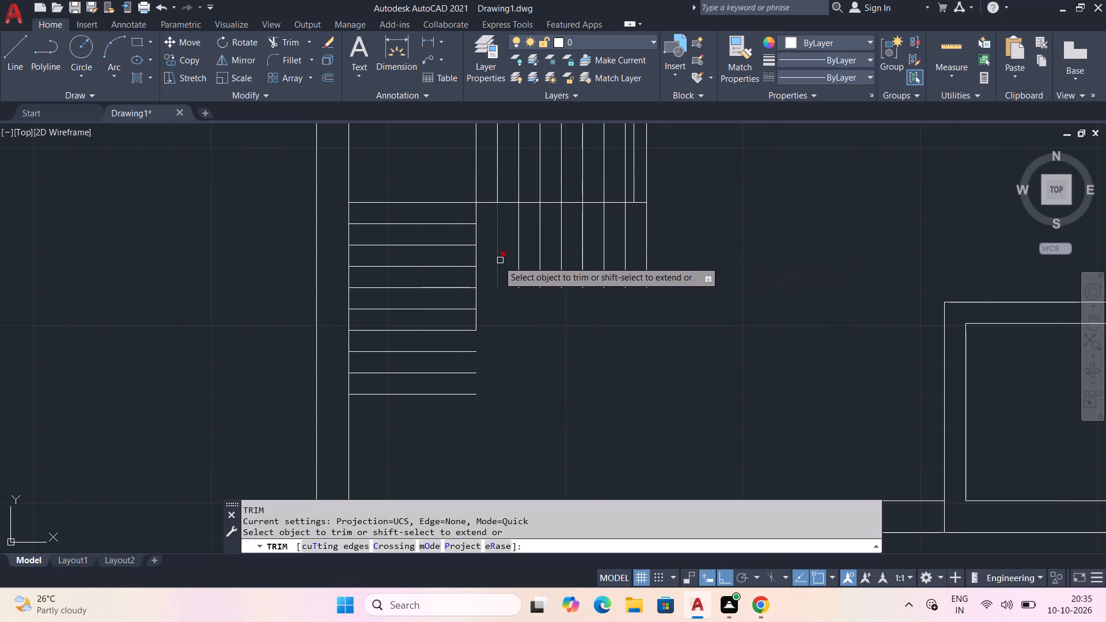
{"action": "left_click_drag", "start_coordinate": [493, 261], "coordinate": [728, 242]}
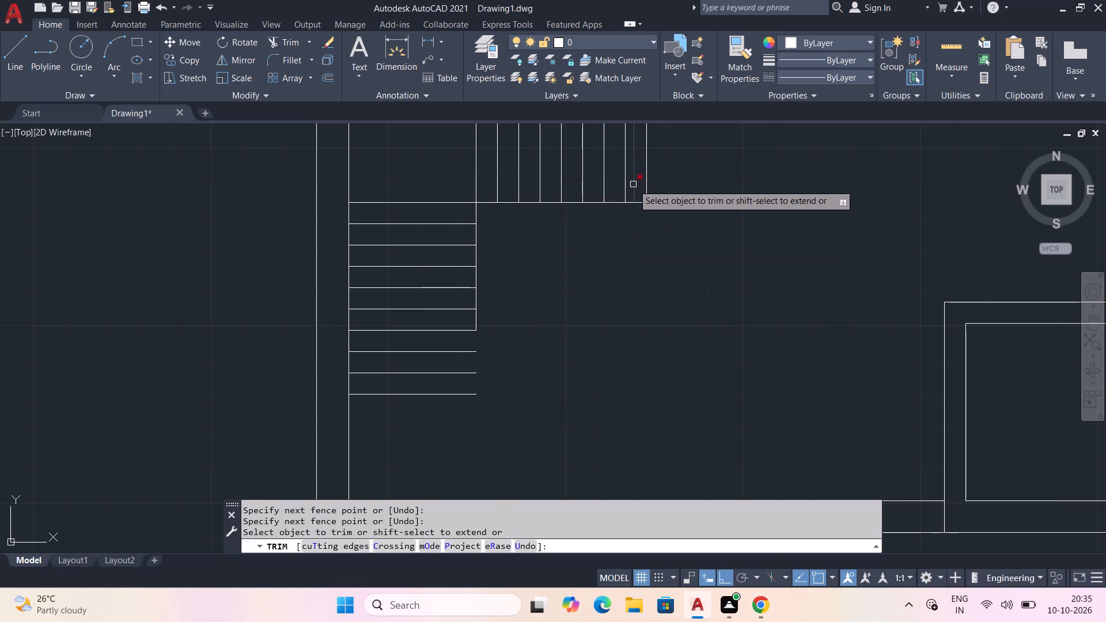
{"action": "left_click", "coordinate": [633, 184]}
Remove the three surplus treads below the end of the lower flight's inner line with Trim.
{"action": "left_click_drag", "start_coordinate": [438, 416], "coordinate": [448, 358]}
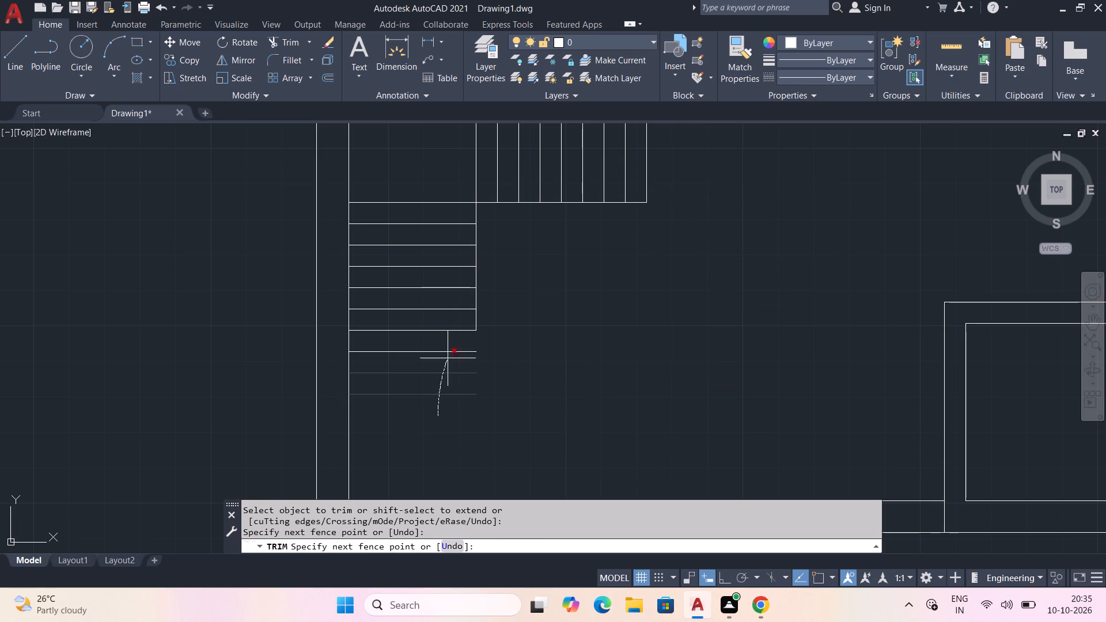
{"action": "left_click_drag", "start_coordinate": [448, 358], "coordinate": [449, 349]}
{"action": "middle_click_drag", "start_coordinate": [457, 374], "coordinate": [457, 418]}
{"action": "scroll", "coordinate": [457, 418], "scroll_direction": "down", "scroll_amount": 1}
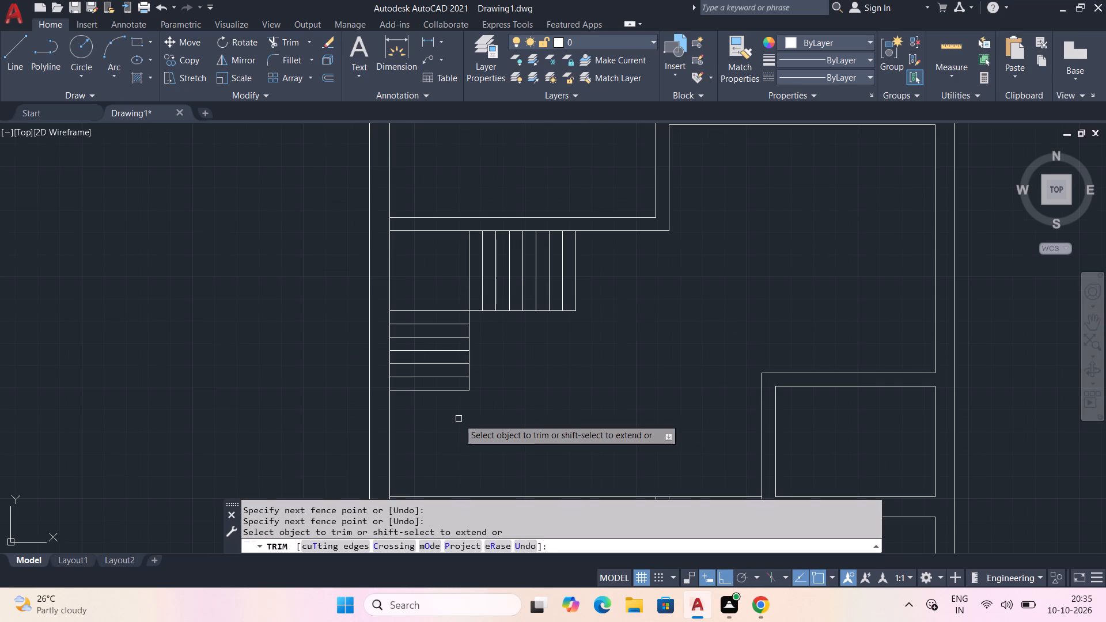
{"action": "key", "text": "Escape"}
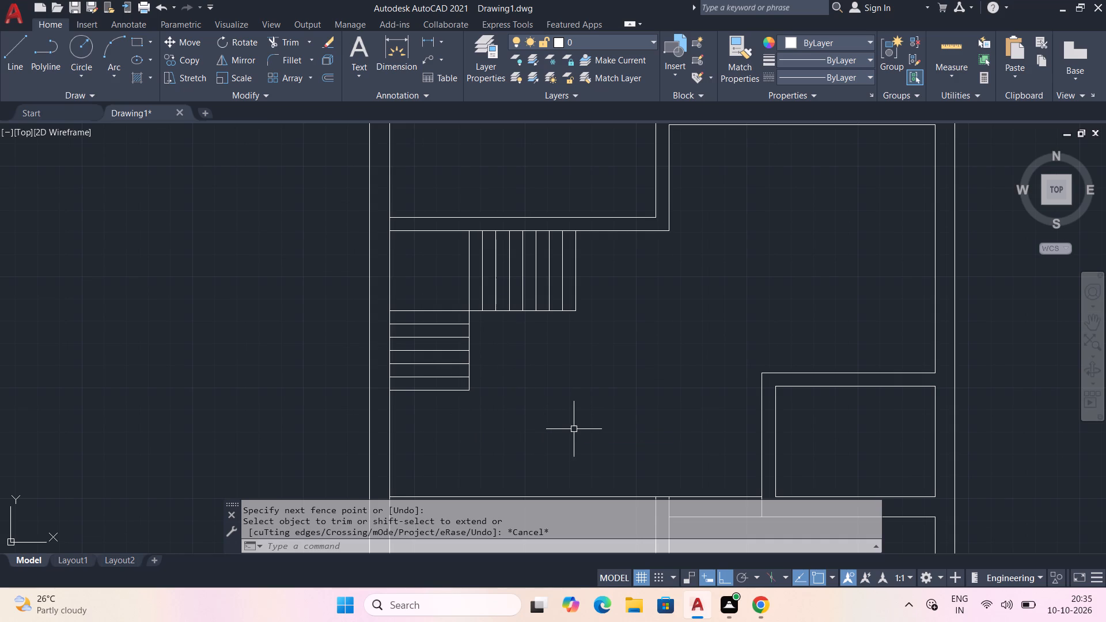
Draw a diagonal line from the lower end of the upper flight's second-to-last tread up to the wall beyond the flight.
{"action": "middle_click_drag", "start_coordinate": [557, 435], "coordinate": [563, 383]}
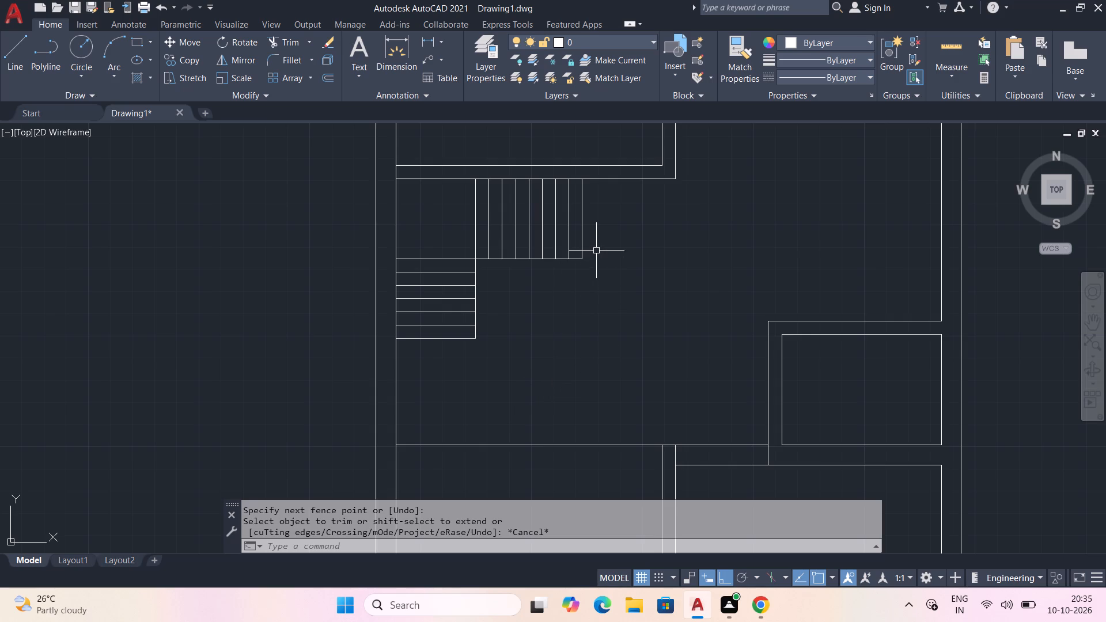
{"action": "left_click", "coordinate": [14, 49]}
{"action": "middle_click_drag", "start_coordinate": [566, 275], "coordinate": [498, 384]}
{"action": "left_click", "coordinate": [505, 365]}
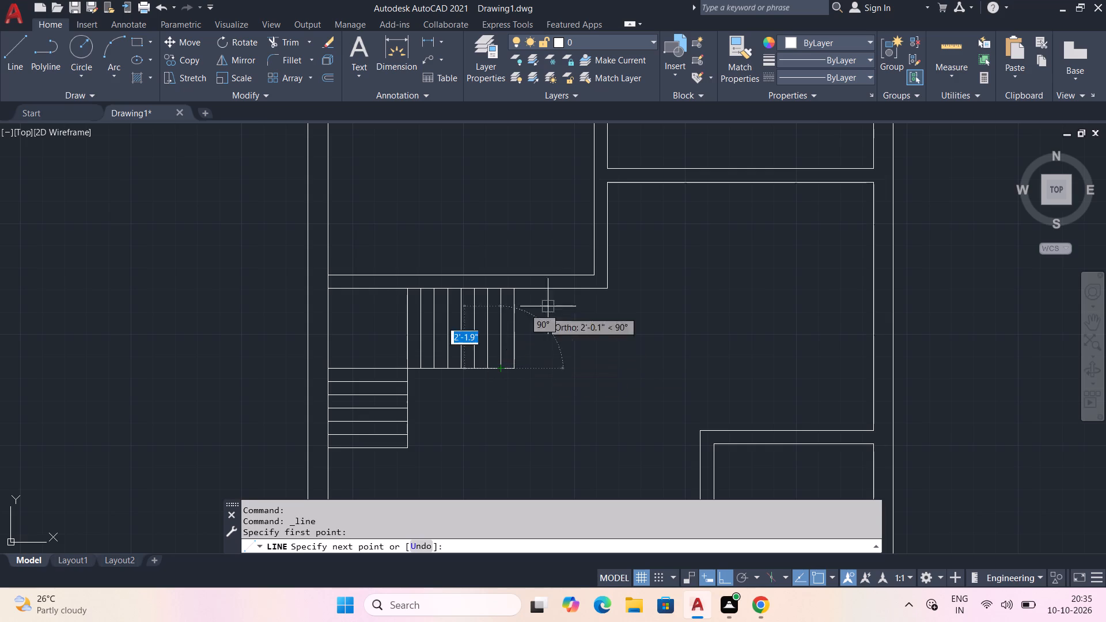
{"action": "left_click", "coordinate": [554, 291]}
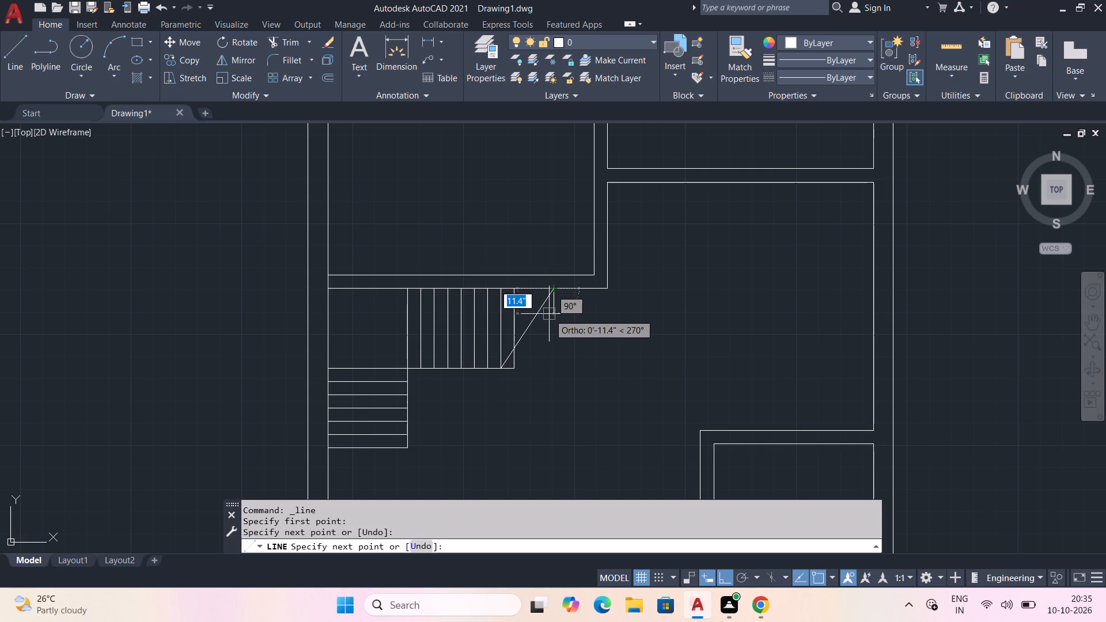
{"action": "key", "text": "space"}
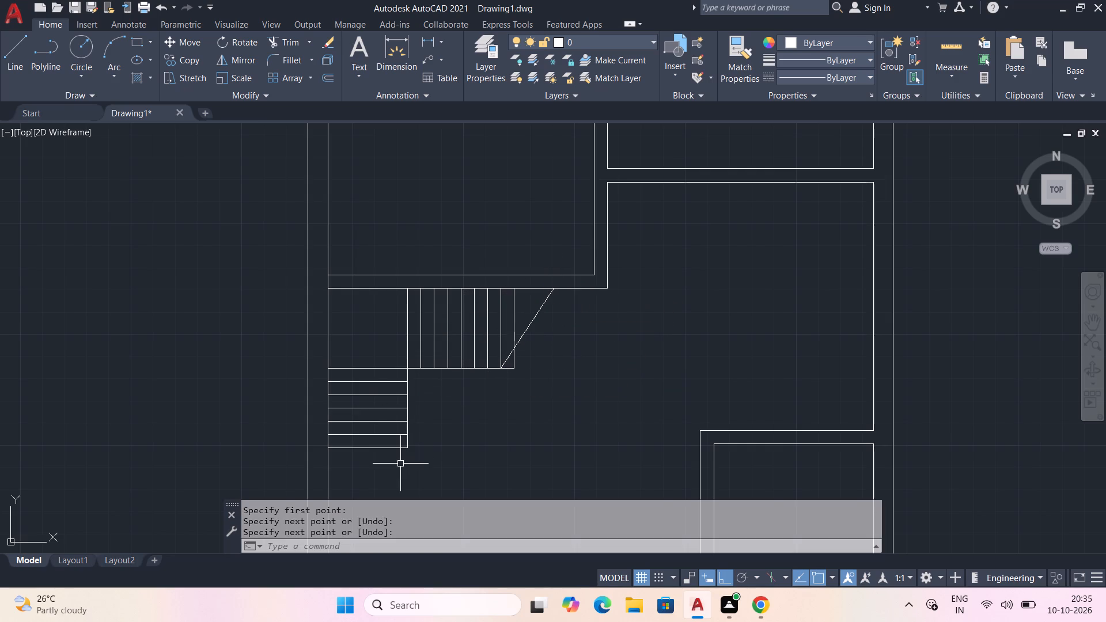
Offset the lower flight's bottom tread line 4" downward.
{"action": "key", "text": "o"}
{"action": "key", "text": "f"}
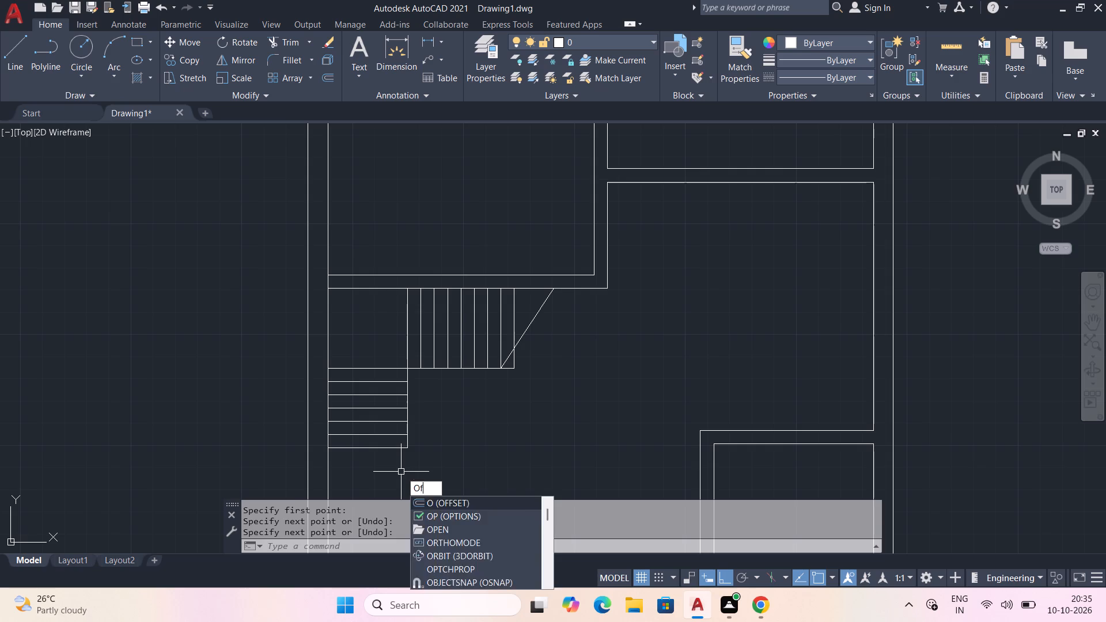
{"action": "key", "text": "space"}
{"action": "middle_click_drag", "start_coordinate": [414, 481], "coordinate": [418, 445]}
{"action": "key", "text": "4"}
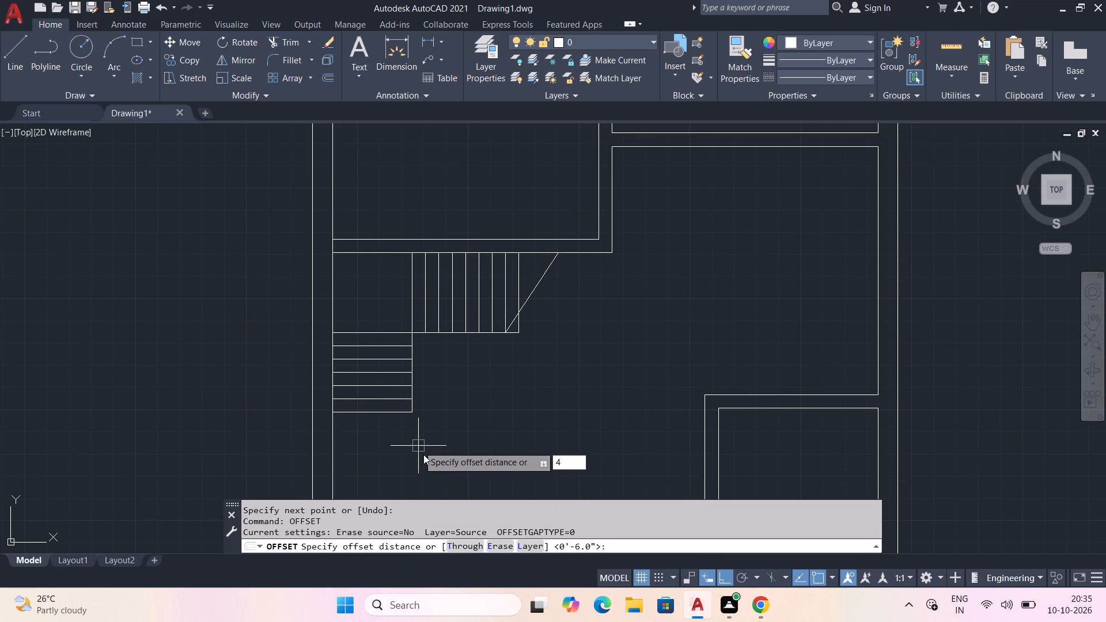
{"action": "key", "text": "shift+quotedbl"}
{"action": "key", "text": "space"}
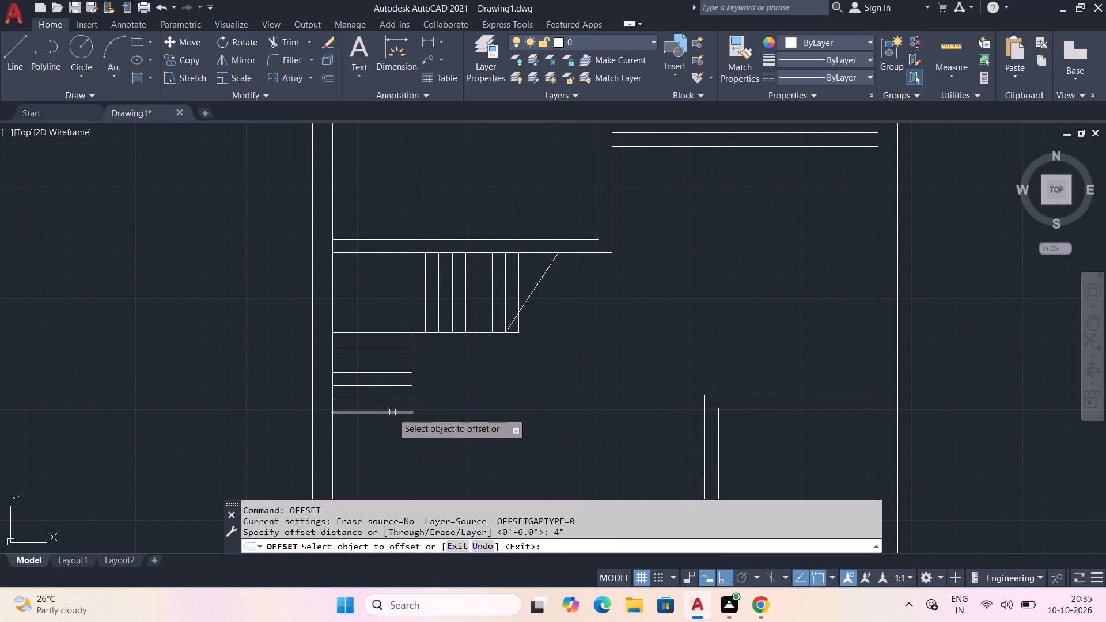
{"action": "left_click", "coordinate": [392, 412]}
{"action": "left_click", "coordinate": [392, 443]}
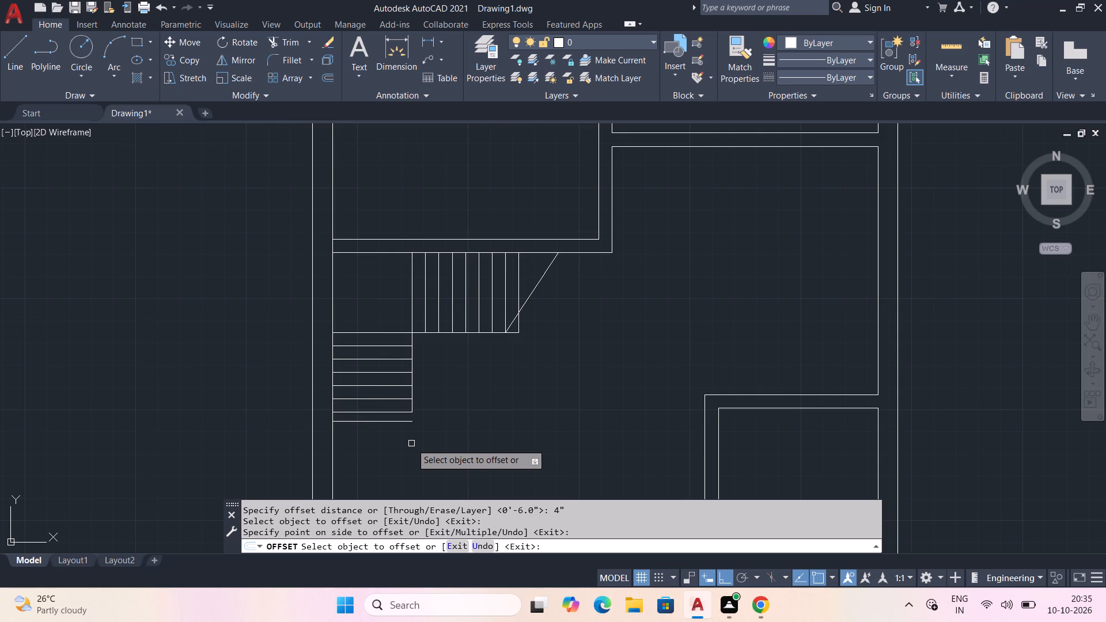
{"action": "key", "text": "Escape"}
Stretch the east ends of the offset line and the bottom tread line eastward beyond the flight to matching lengths.
{"action": "left_click", "coordinate": [403, 423]}
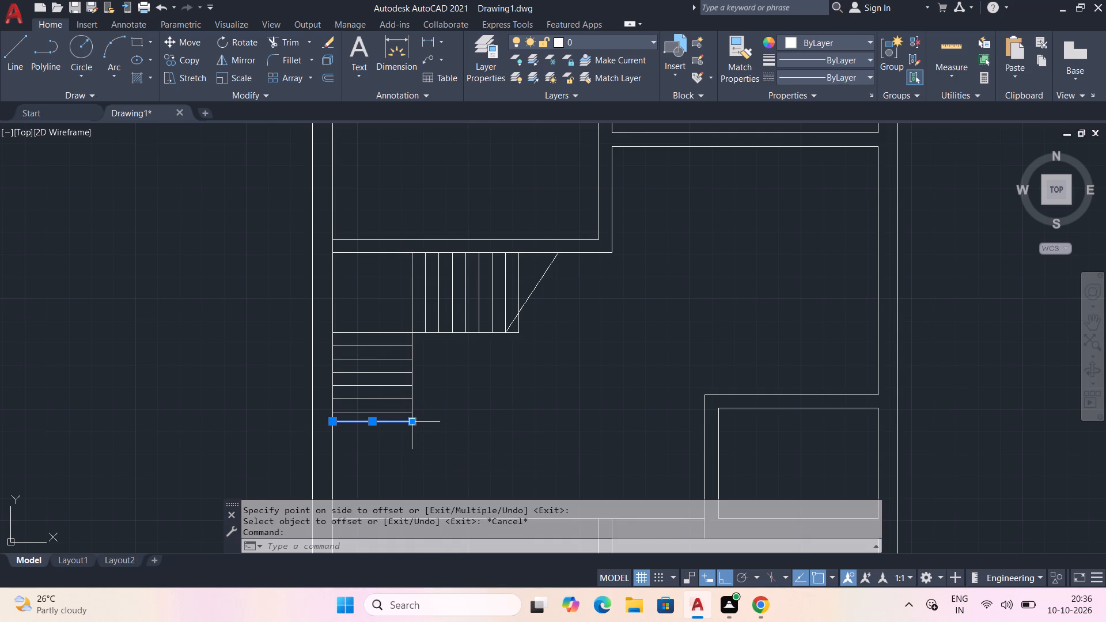
{"action": "left_click", "coordinate": [415, 424]}
{"action": "left_click", "coordinate": [464, 423]}
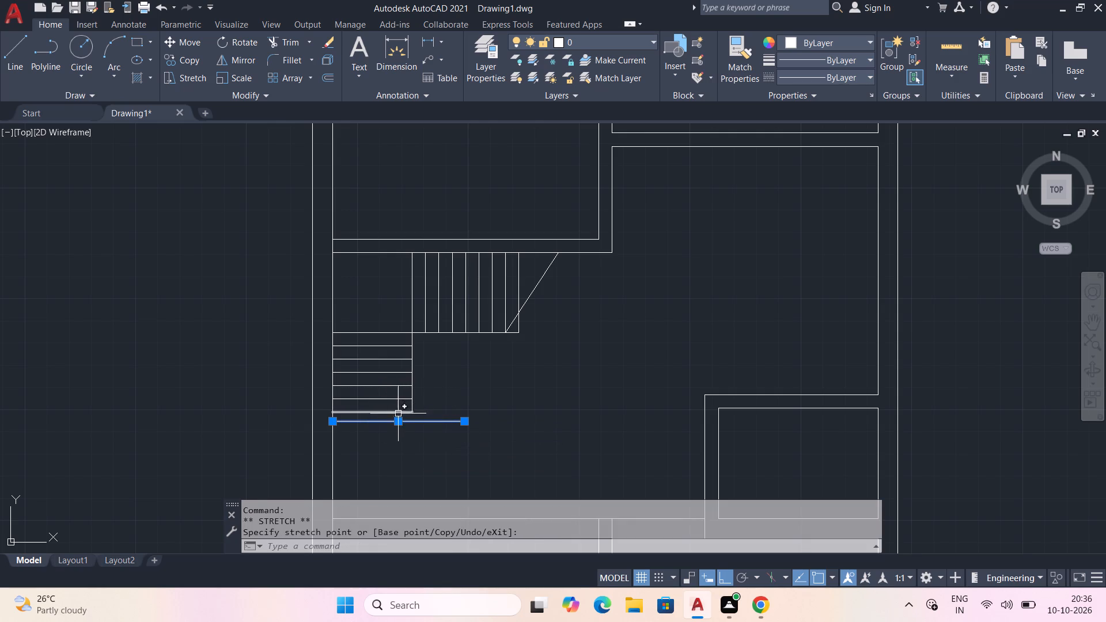
{"action": "left_click", "coordinate": [400, 416]}
{"action": "left_click", "coordinate": [403, 415]}
{"action": "key", "text": "Escape"}
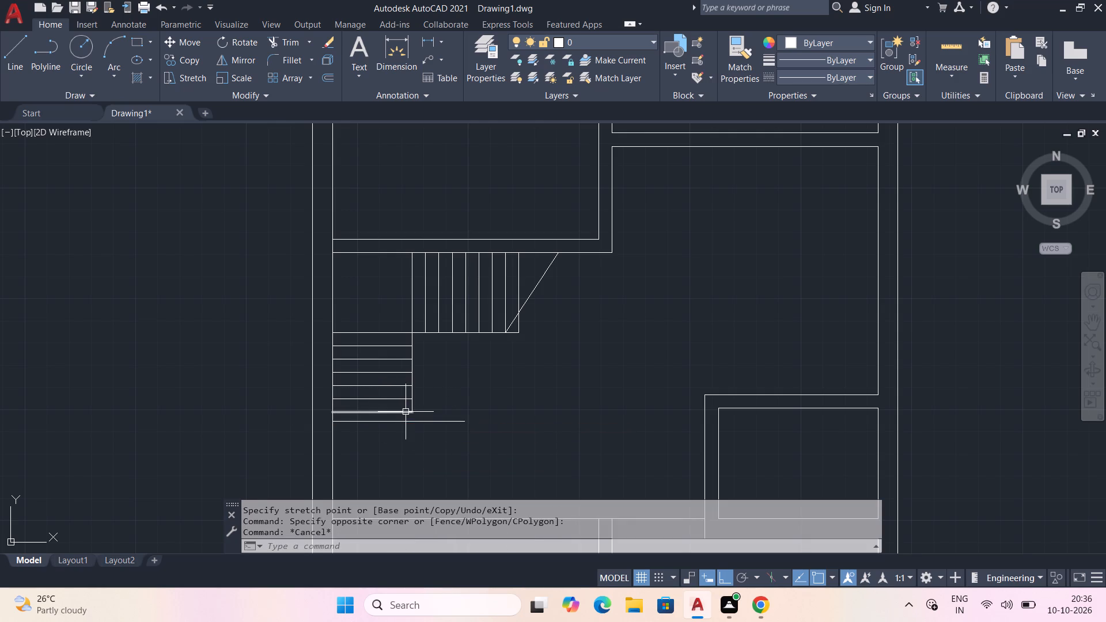
{"action": "left_click", "coordinate": [406, 412]}
{"action": "left_click", "coordinate": [412, 412]}
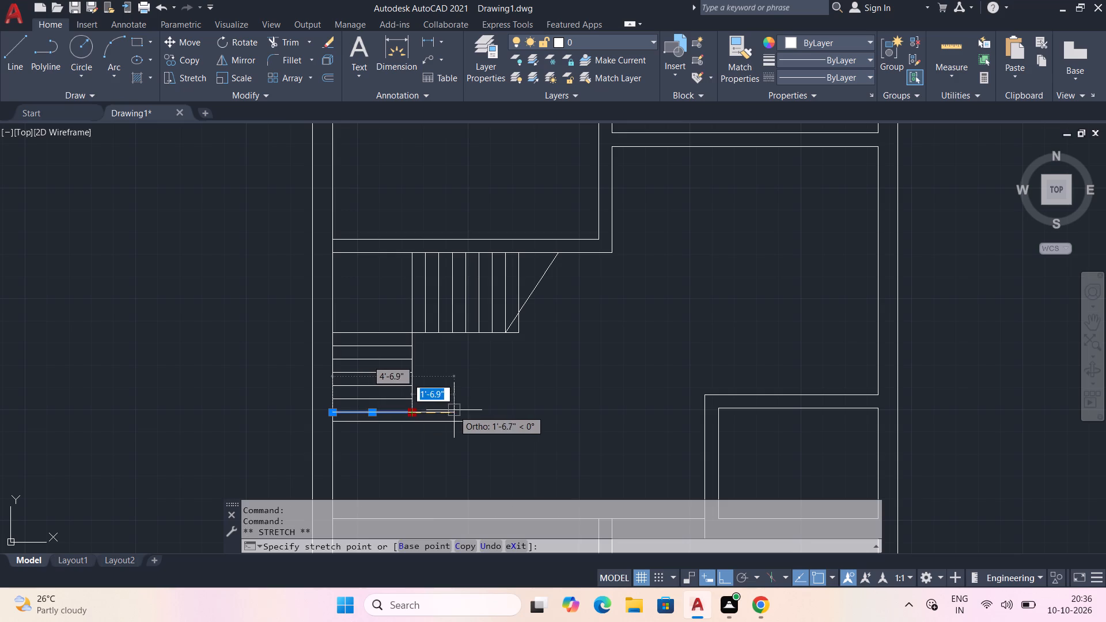
{"action": "left_click", "coordinate": [464, 410]}
{"action": "key", "text": "Escape"}
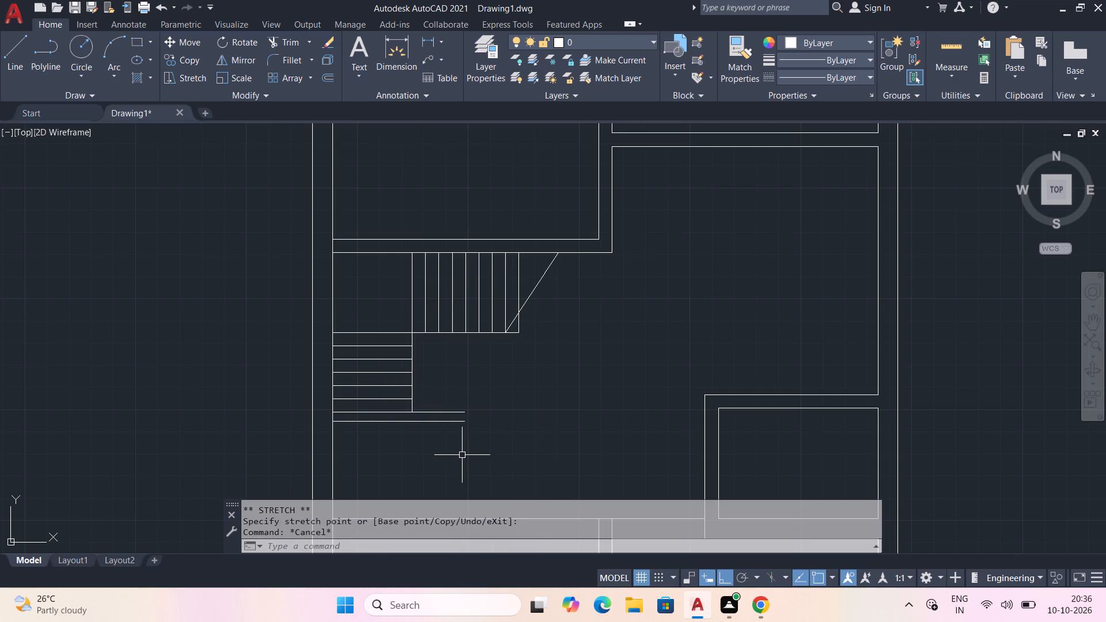
Fillet the two parallel bottom step lines at their east ends to close the step with a rounded end.
{"action": "type", "text": "f"}
{"action": "key", "text": "space"}
{"action": "left_click", "coordinate": [454, 420]}
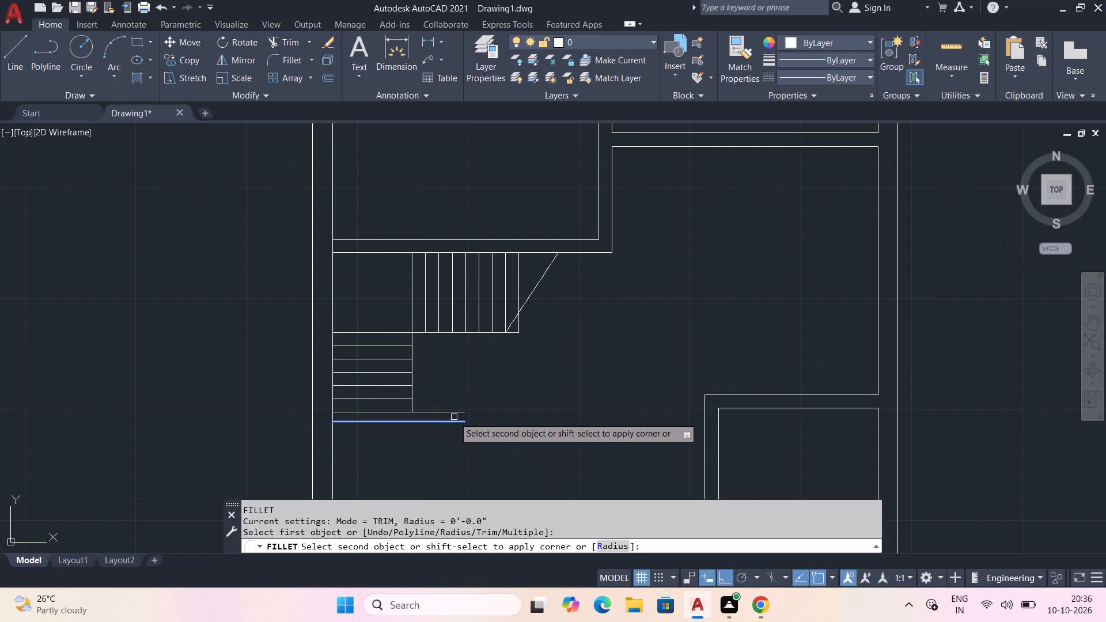
{"action": "left_click", "coordinate": [454, 414]}
{"action": "key", "text": "Escape"}
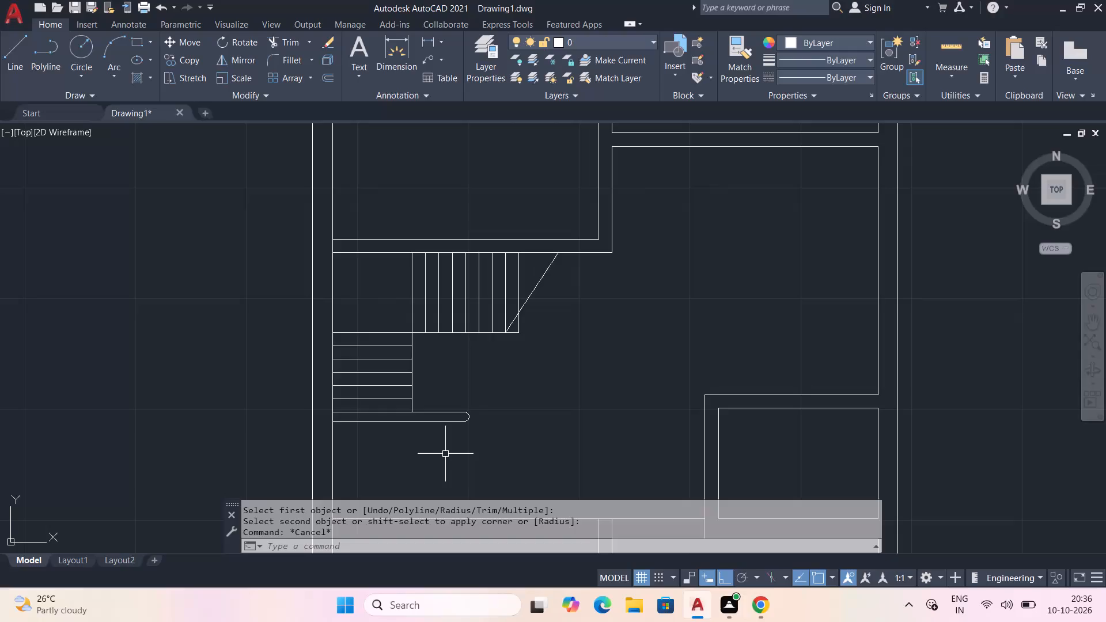
Offset the upper flight's last tread 6" eastward to add another tread line.
{"action": "middle_click_drag", "start_coordinate": [488, 386], "coordinate": [479, 430]}
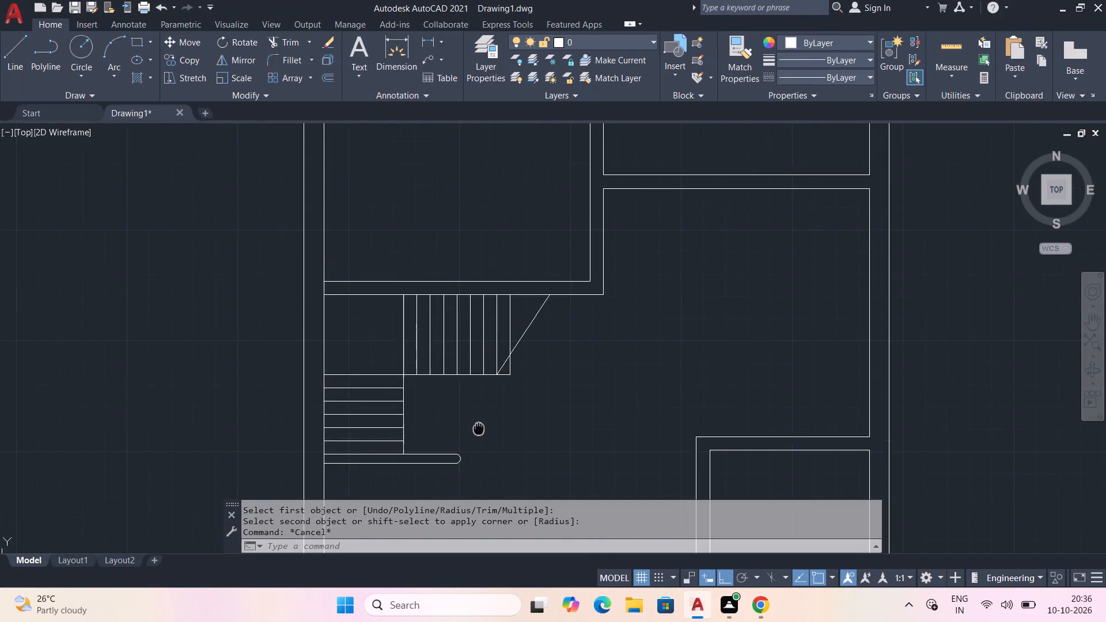
{"action": "middle_click_drag", "start_coordinate": [479, 430], "coordinate": [474, 439]}
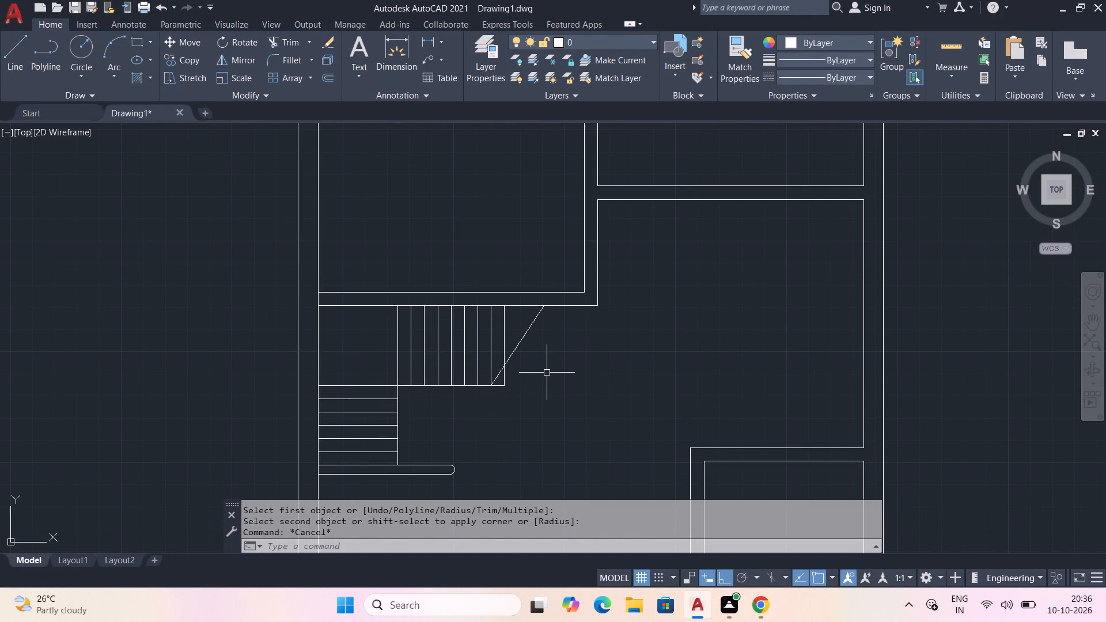
{"action": "key", "text": "o"}
{"action": "key", "text": "f"}
{"action": "key", "text": "space"}
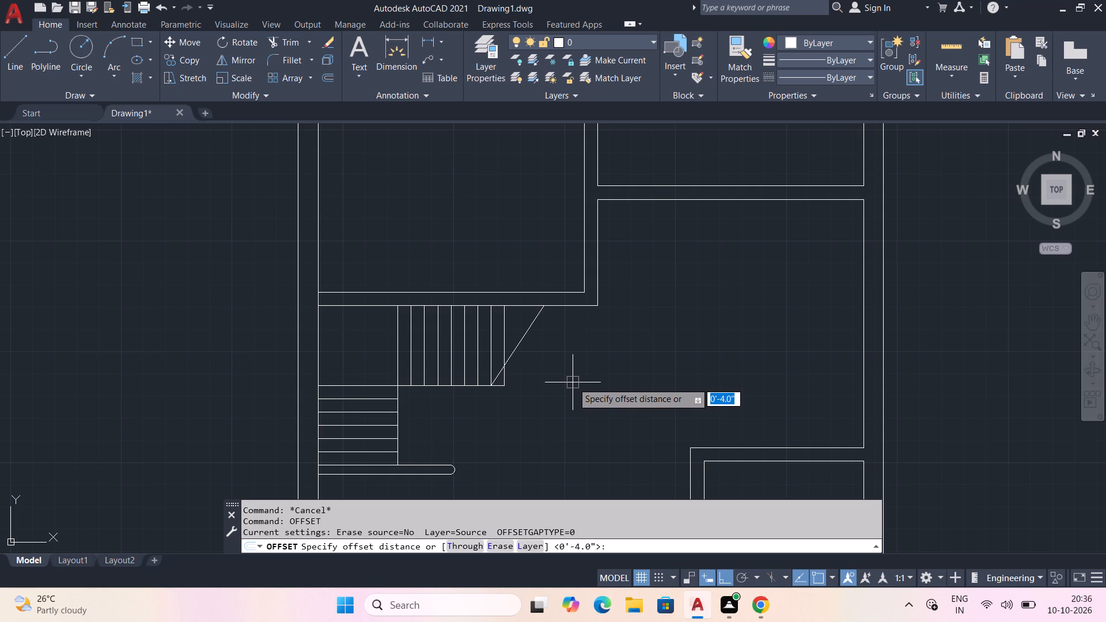
{"action": "key", "text": "6"}
{"action": "key", "text": "shift+quotedbl"}
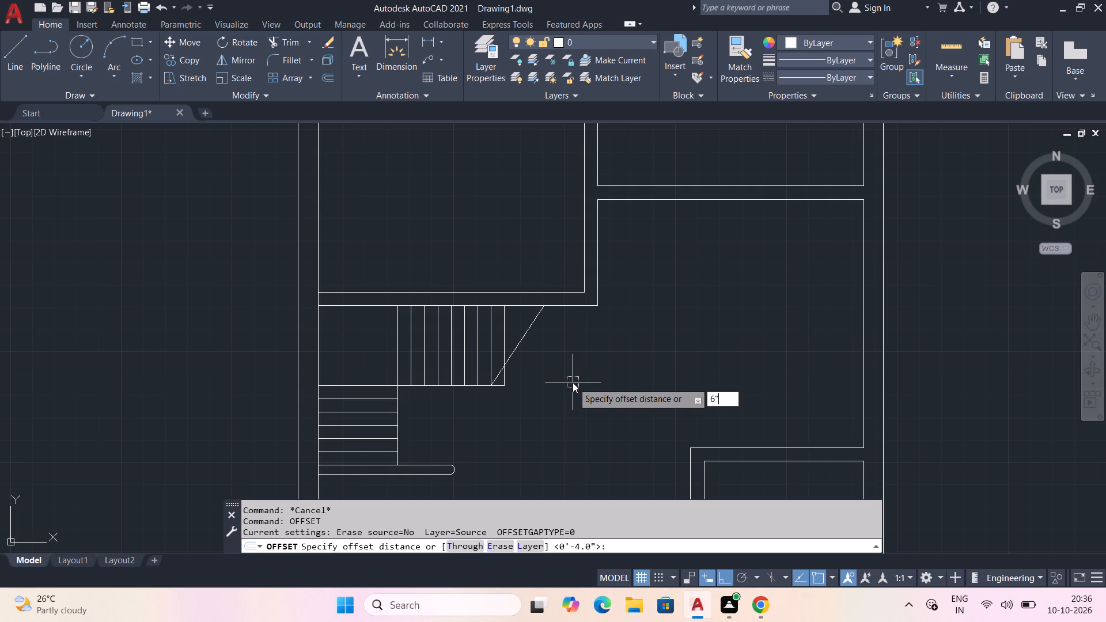
{"action": "key", "text": "space"}
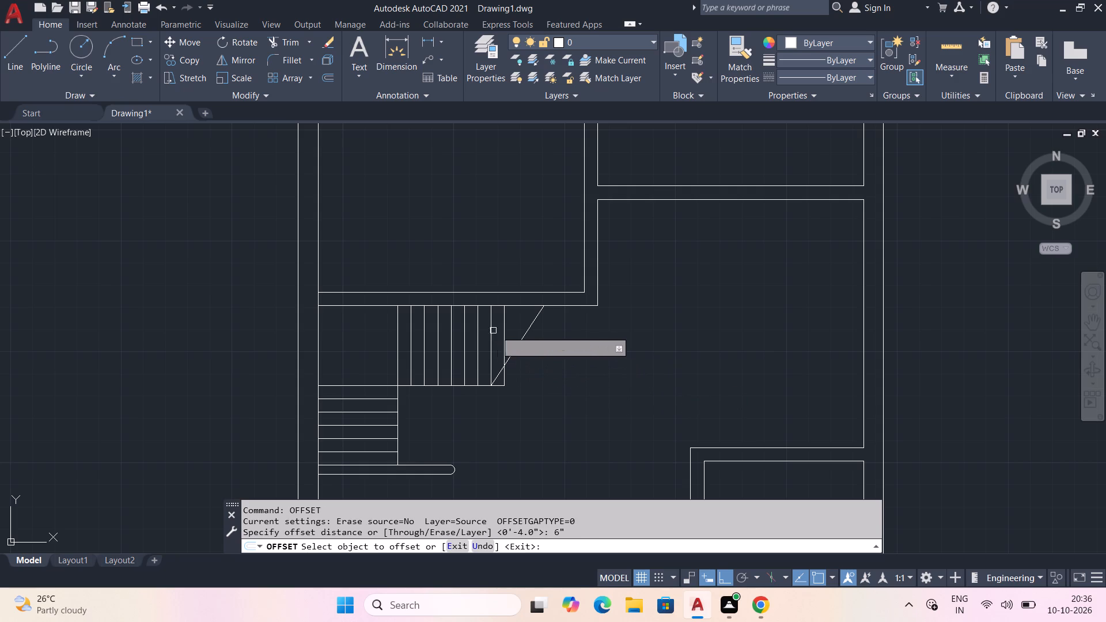
{"action": "left_click", "coordinate": [504, 330]}
{"action": "left_click", "coordinate": [540, 330]}
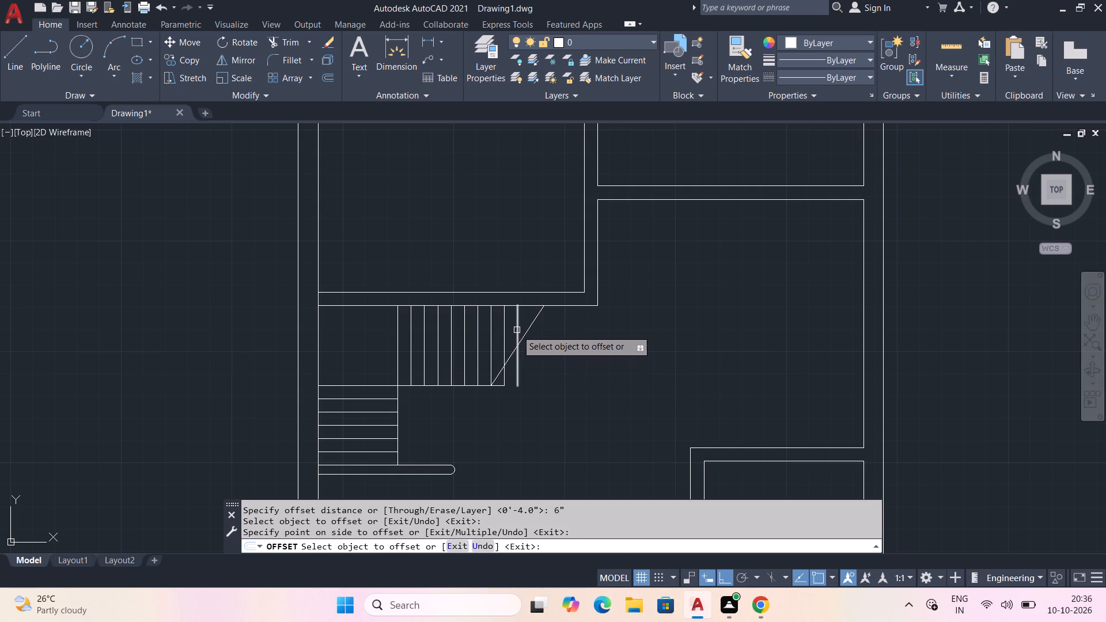
{"action": "left_click", "coordinate": [517, 330]}
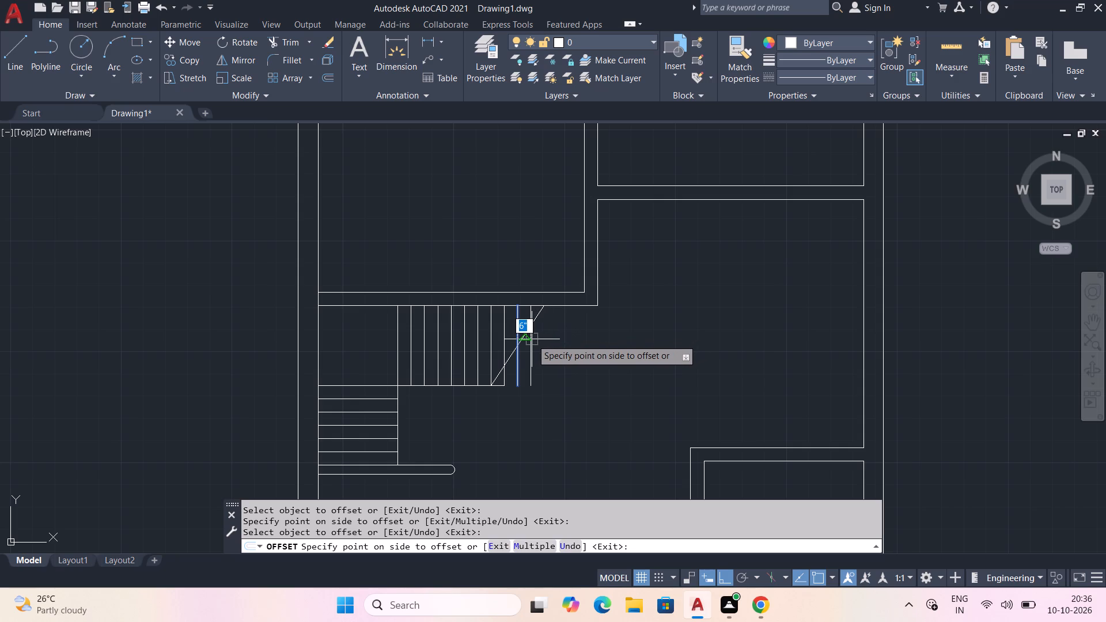
{"action": "key", "text": "Escape"}
Trim the two easternmost treads and the flight's lower edge line where they extend past the diagonal cut line.
{"action": "middle_click_drag", "start_coordinate": [539, 361], "coordinate": [532, 377]}
{"action": "scroll", "coordinate": [537, 395], "scroll_direction": "up", "scroll_amount": 2}
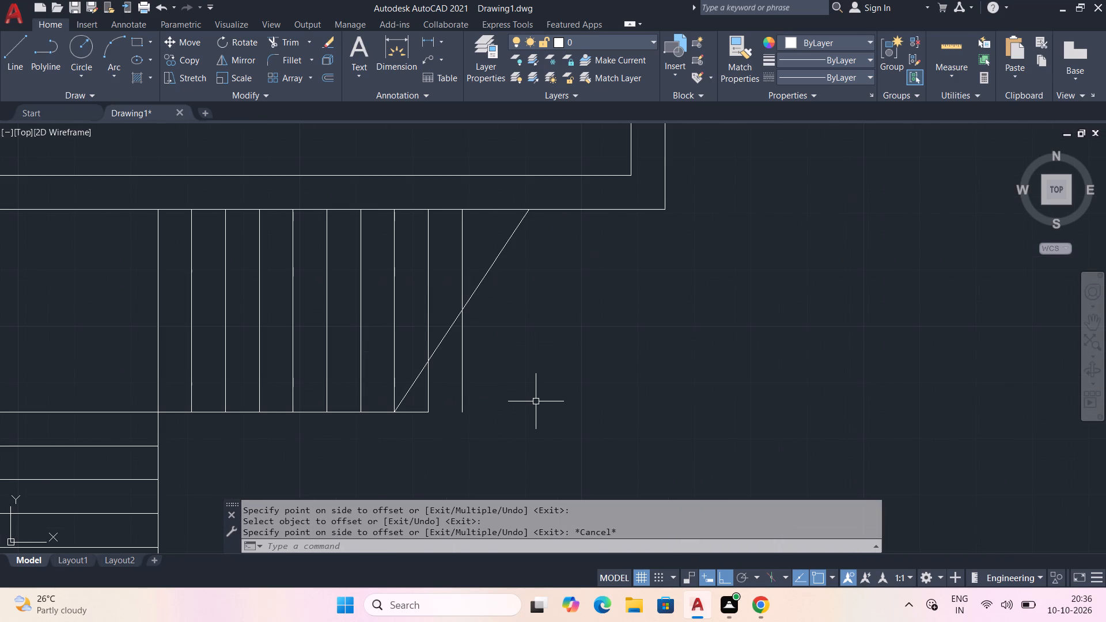
{"action": "key", "text": "t"}
{"action": "key", "text": "r"}
{"action": "key", "text": "space"}
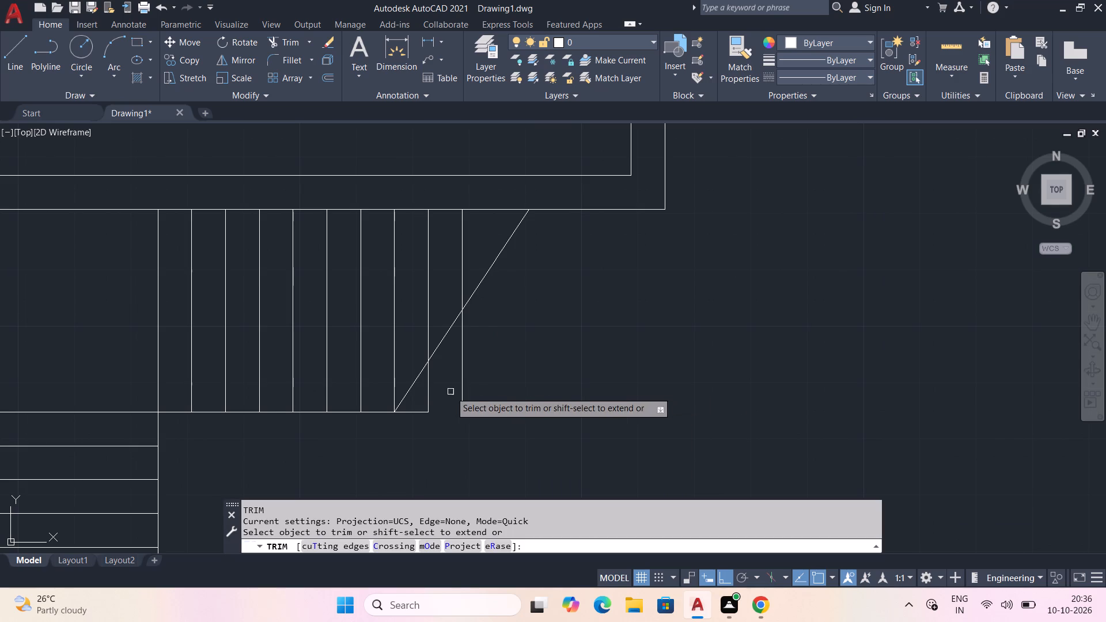
{"action": "left_click", "coordinate": [419, 414]}
{"action": "left_click", "coordinate": [429, 403]}
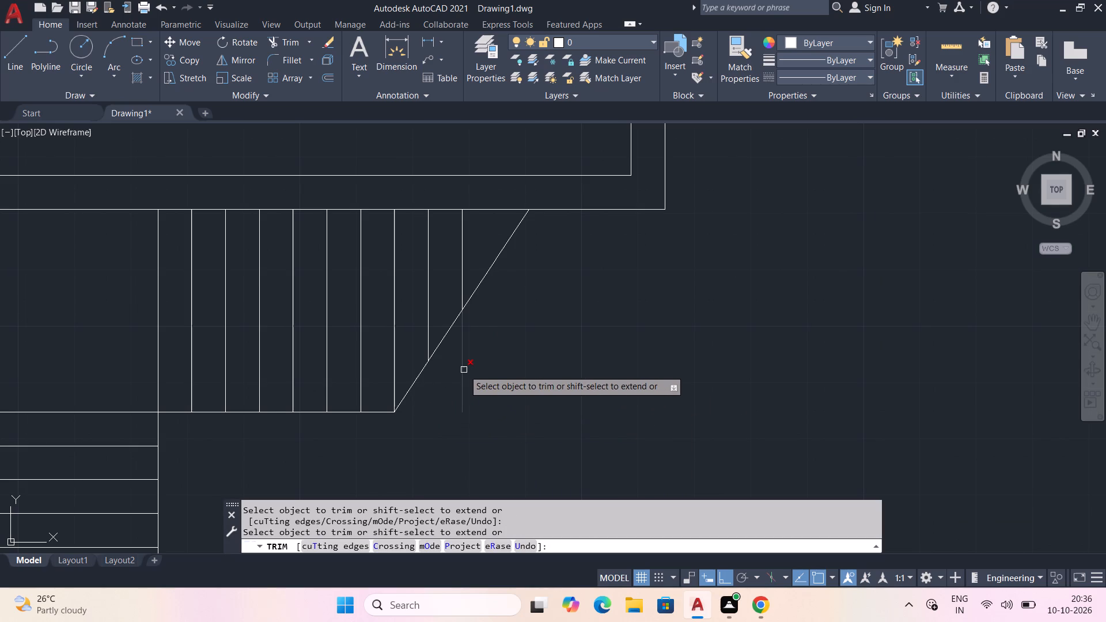
{"action": "left_click", "coordinate": [464, 370]}
{"action": "key", "text": "Escape"}
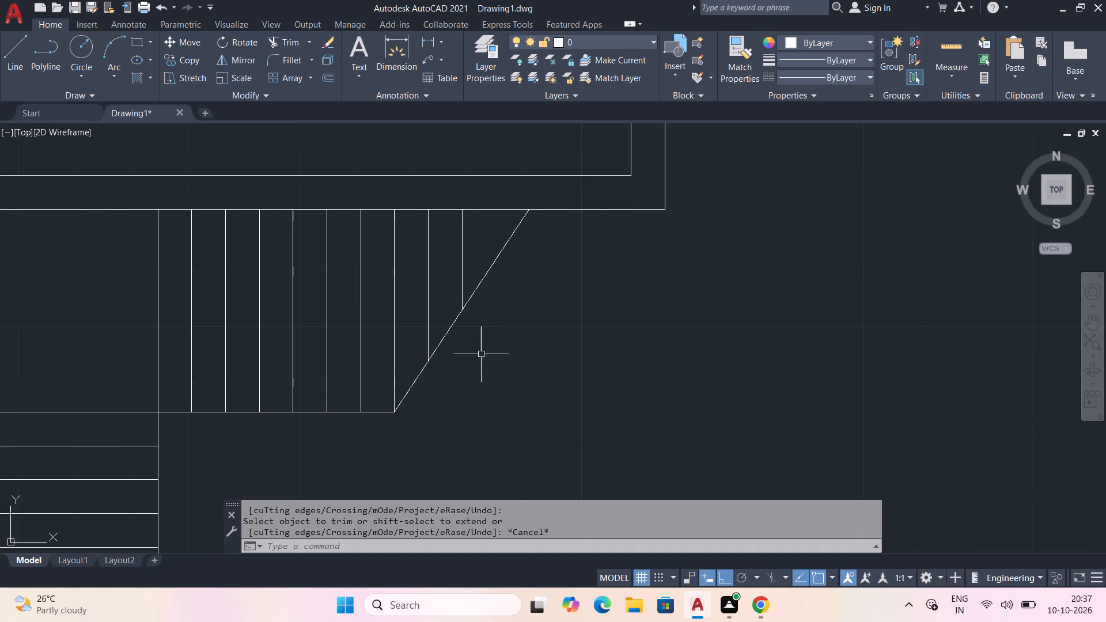
Draw horizontal lines from the last tread's end on the diagonal, about 5" eastward and about 4" westward.
{"action": "middle_click_drag", "start_coordinate": [502, 337], "coordinate": [484, 352]}
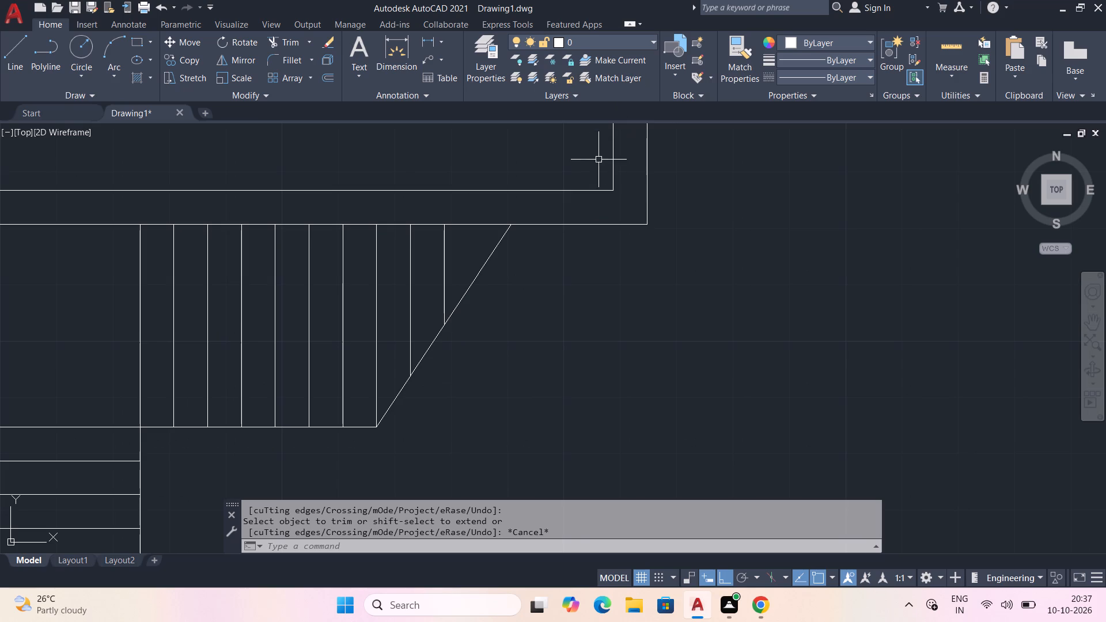
{"action": "key", "text": "l"}
{"action": "key", "text": "space"}
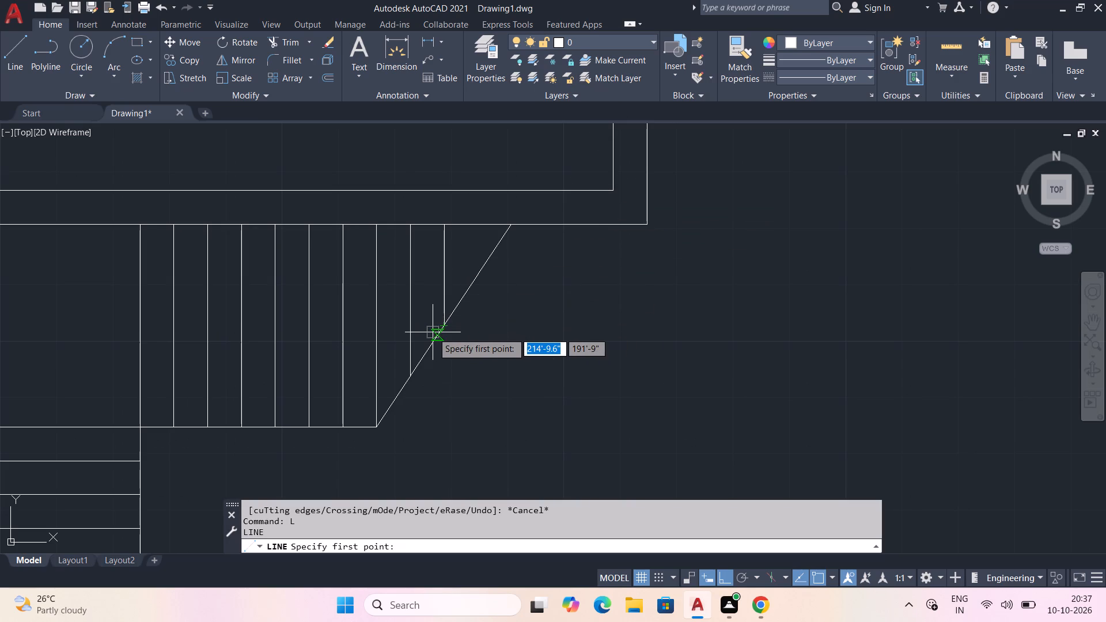
{"action": "scroll", "coordinate": [446, 335], "scroll_direction": "up", "scroll_amount": 3}
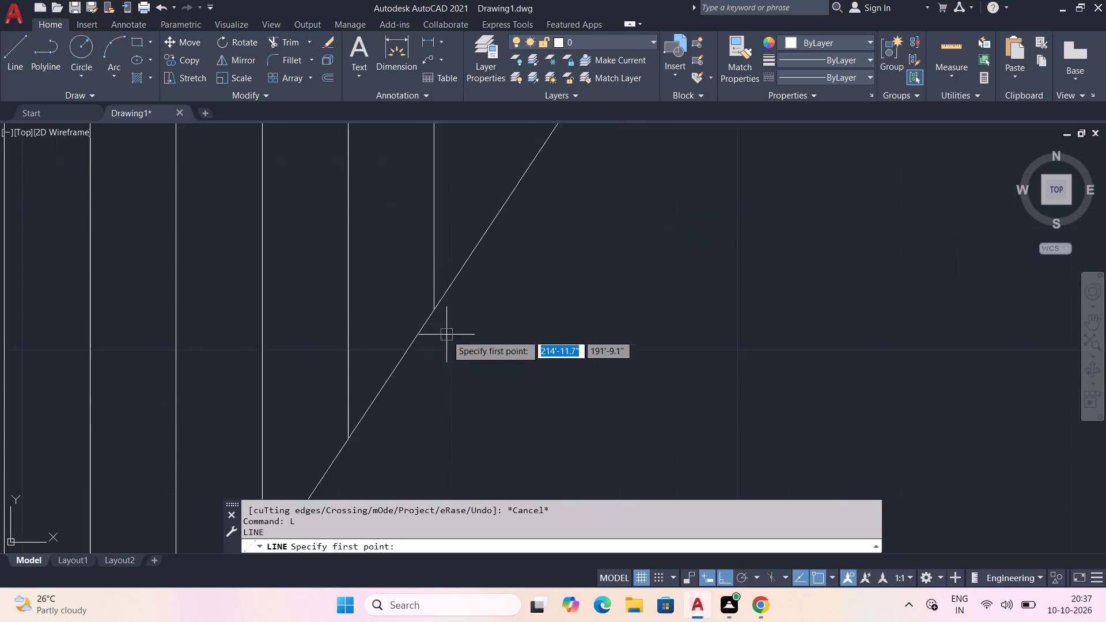
{"action": "left_click", "coordinate": [426, 293]}
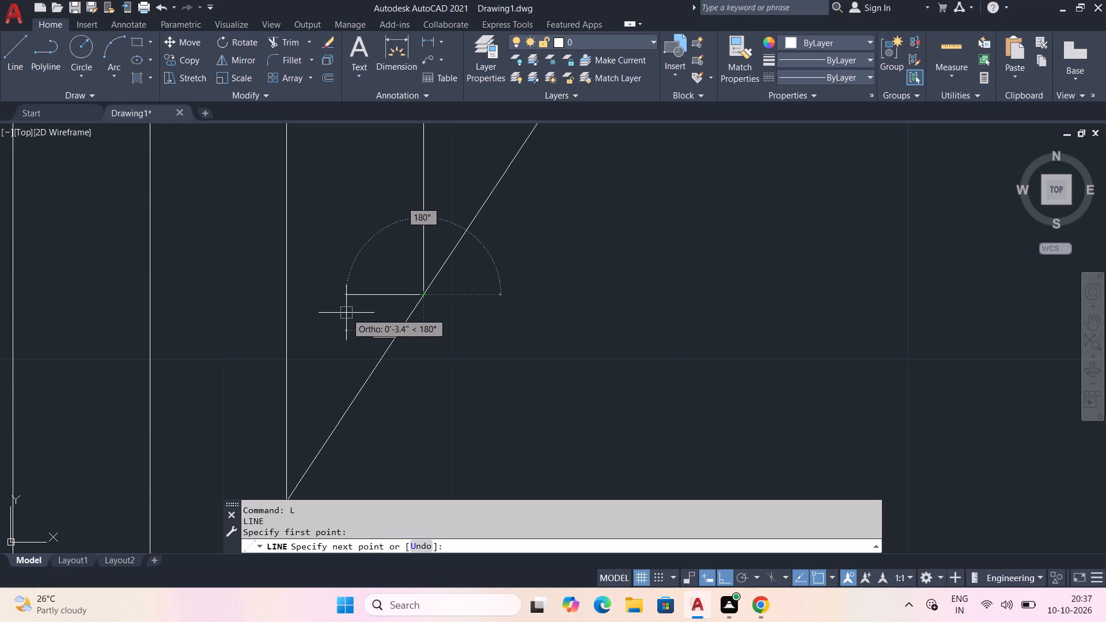
{"action": "left_click", "coordinate": [546, 319]}
{"action": "key", "text": "space"}
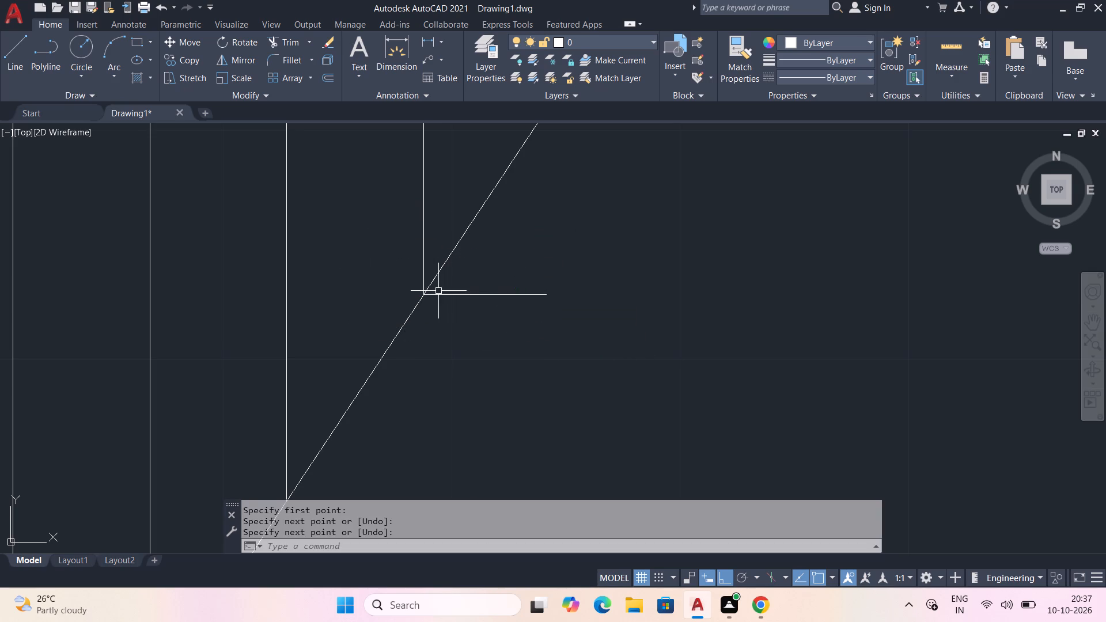
{"action": "key", "text": "space"}
{"action": "left_click", "coordinate": [426, 298]}
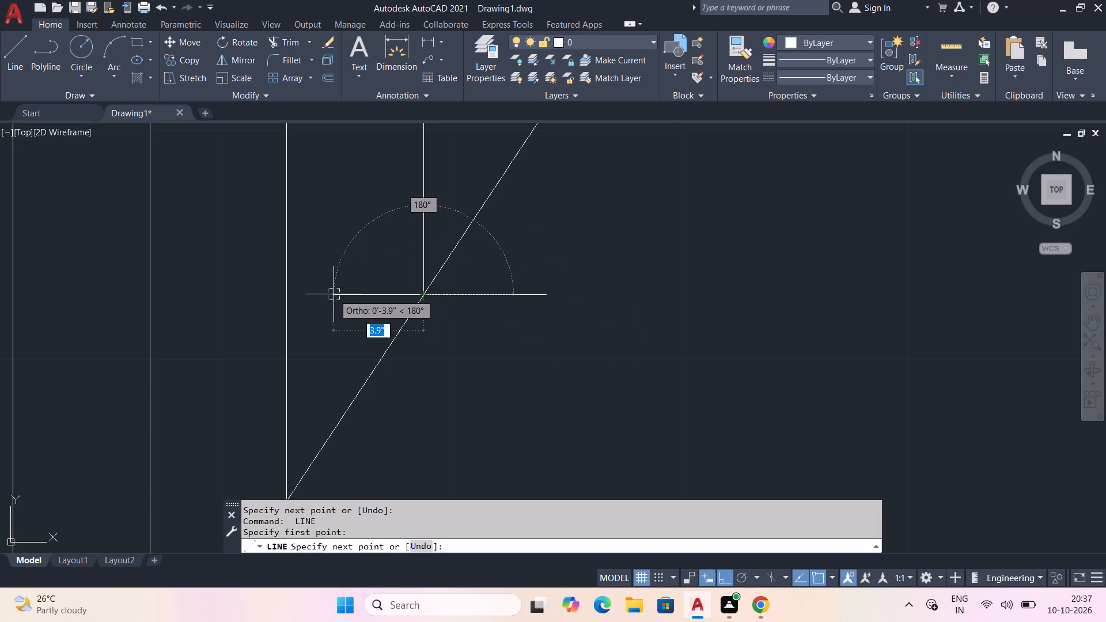
{"action": "left_click", "coordinate": [334, 294]}
{"action": "key", "text": "space"}
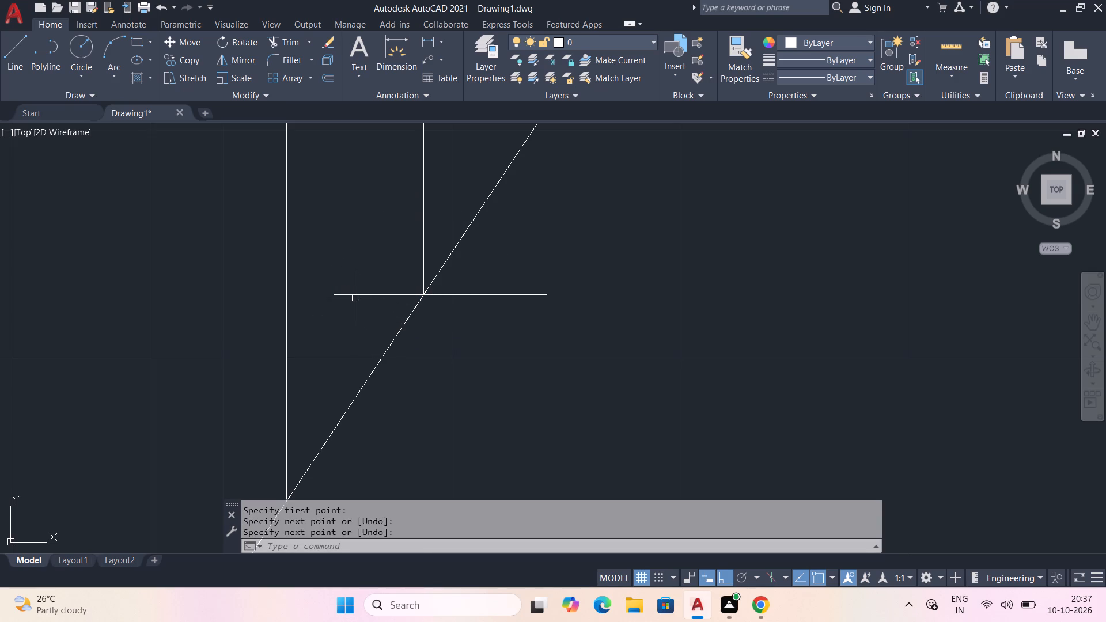
Draw two short slanted lines joining the horizontal line to the diagonal, one below its west end and one above its east part.
{"action": "key", "text": "space"}
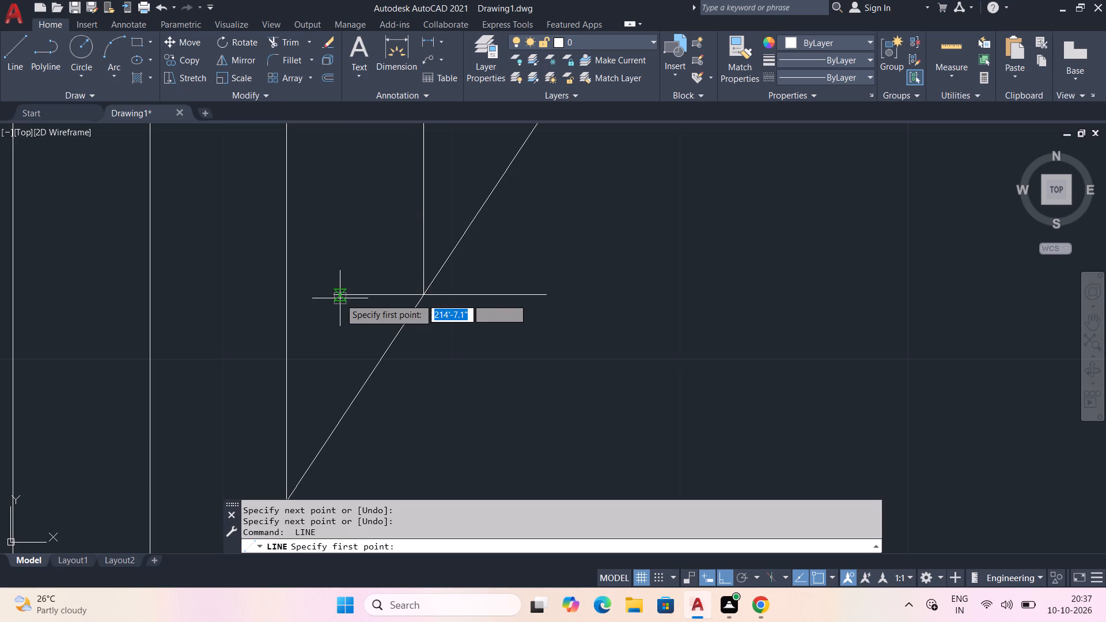
{"action": "left_click", "coordinate": [332, 294]}
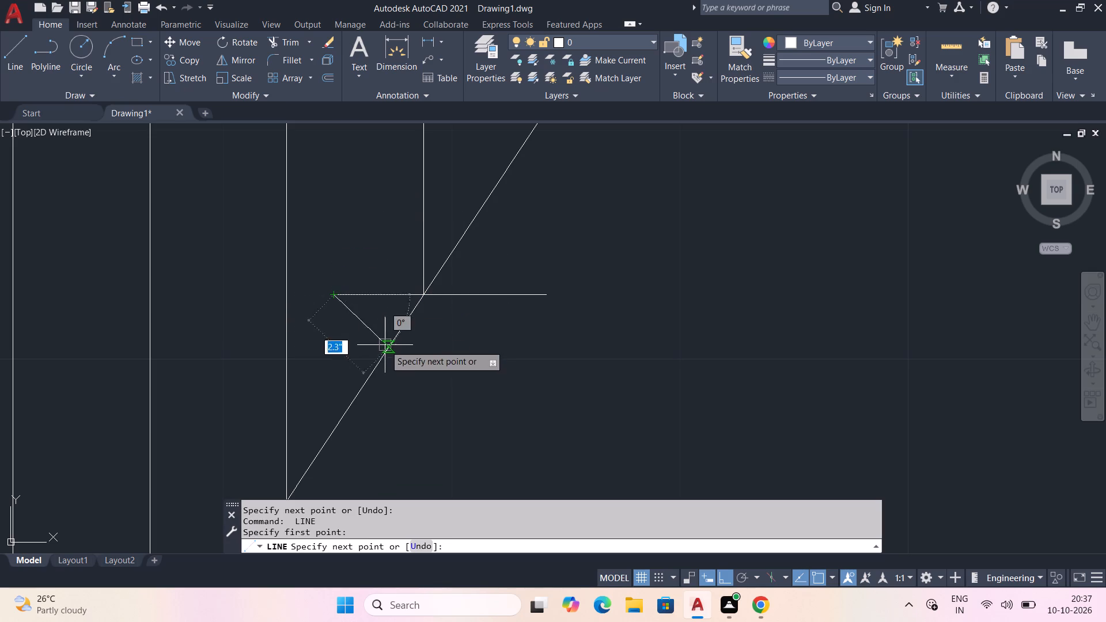
{"action": "left_click", "coordinate": [391, 349]}
{"action": "key", "text": "space"}
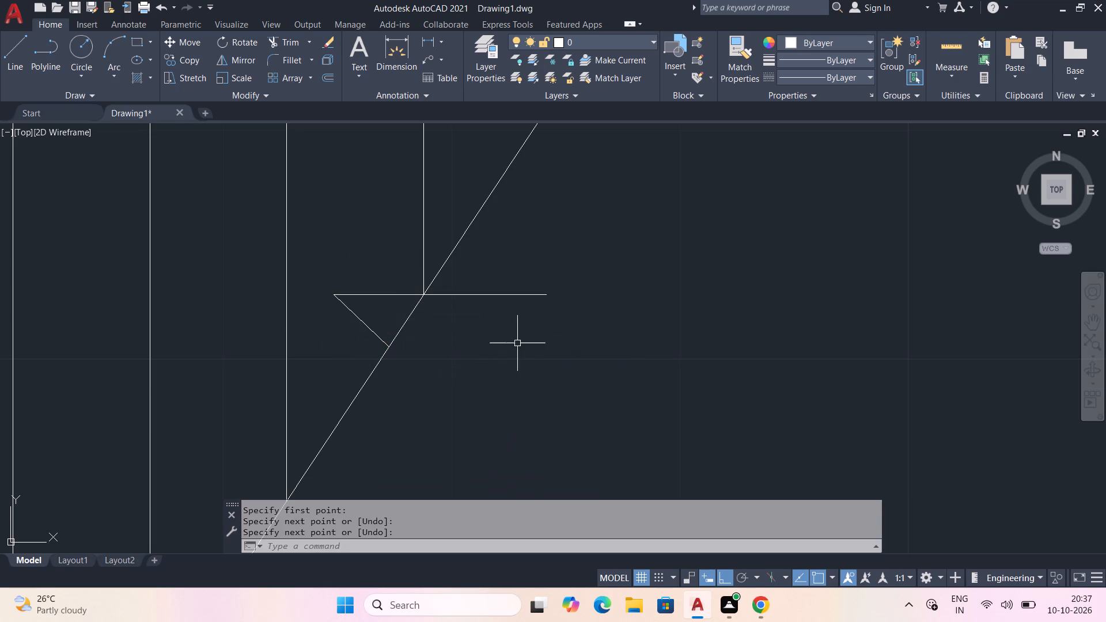
{"action": "key", "text": "space"}
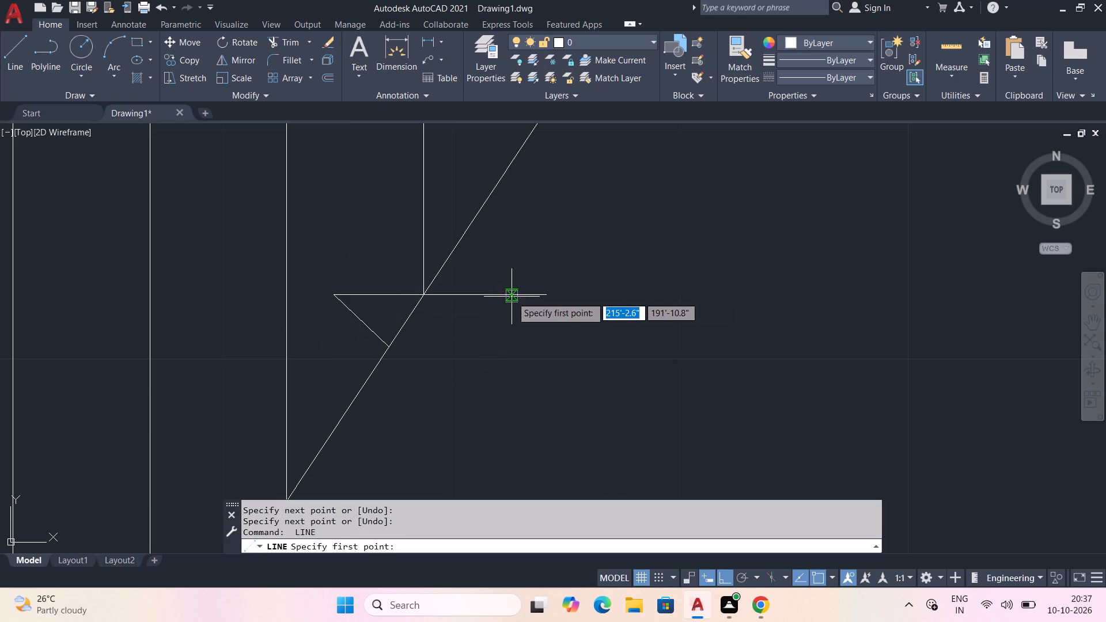
{"action": "left_click", "coordinate": [512, 297]}
{"action": "left_click", "coordinate": [456, 234]}
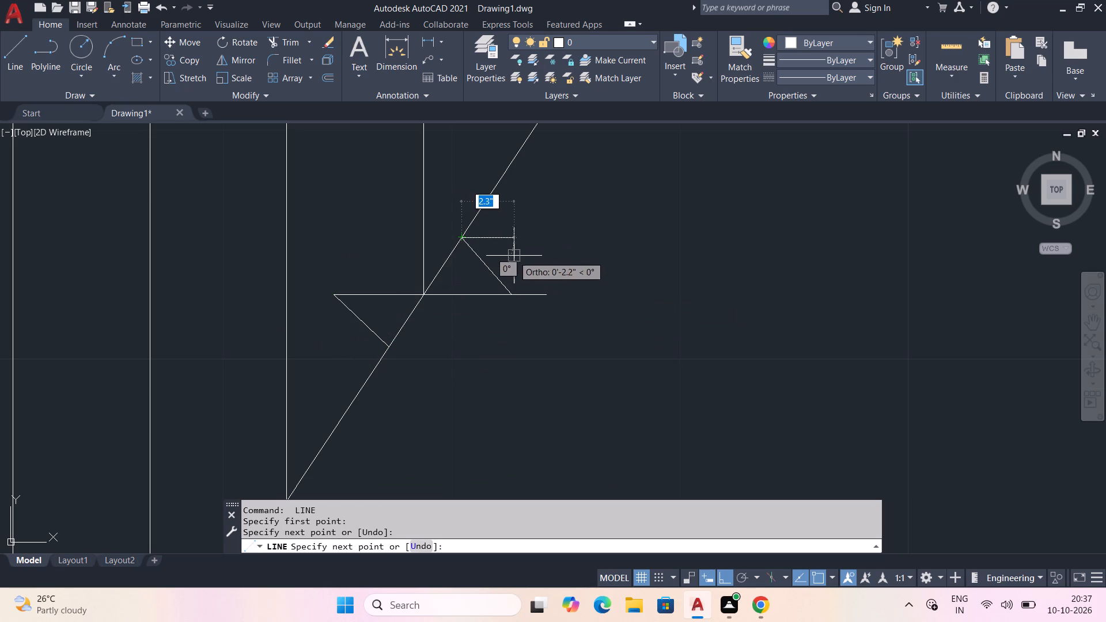
{"action": "key", "text": "Escape"}
Trim the horizontal line's surplus east end and the diagonal's pieces inside the zigzag to form the stair break line.
{"action": "scroll", "coordinate": [559, 321], "scroll_direction": "down", "scroll_amount": 2}
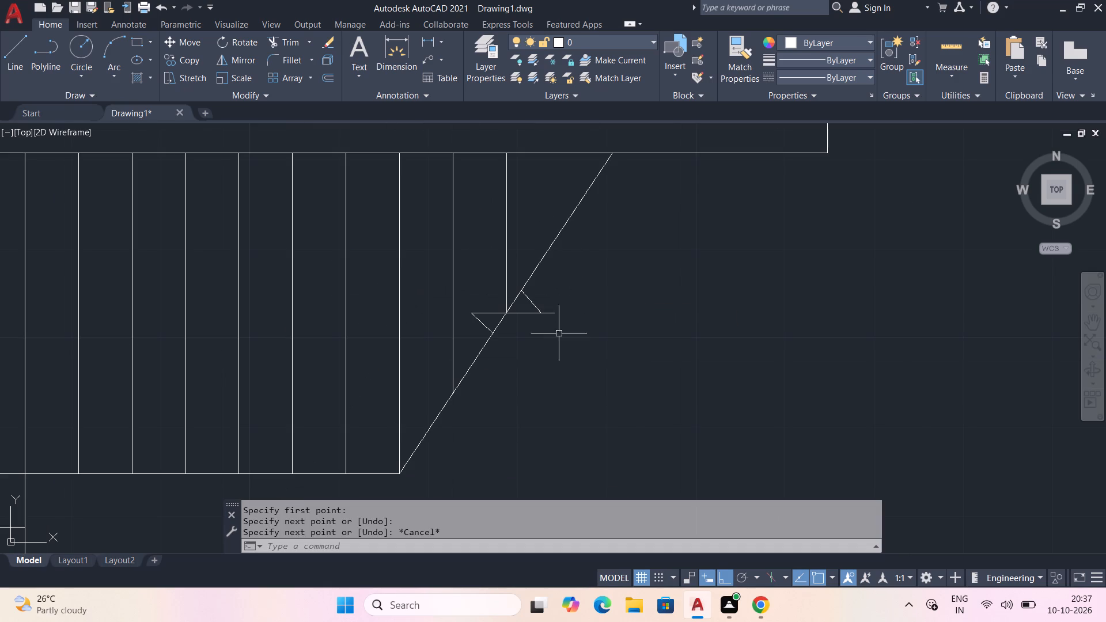
{"action": "type", "text": "tr"}
{"action": "key", "text": "space"}
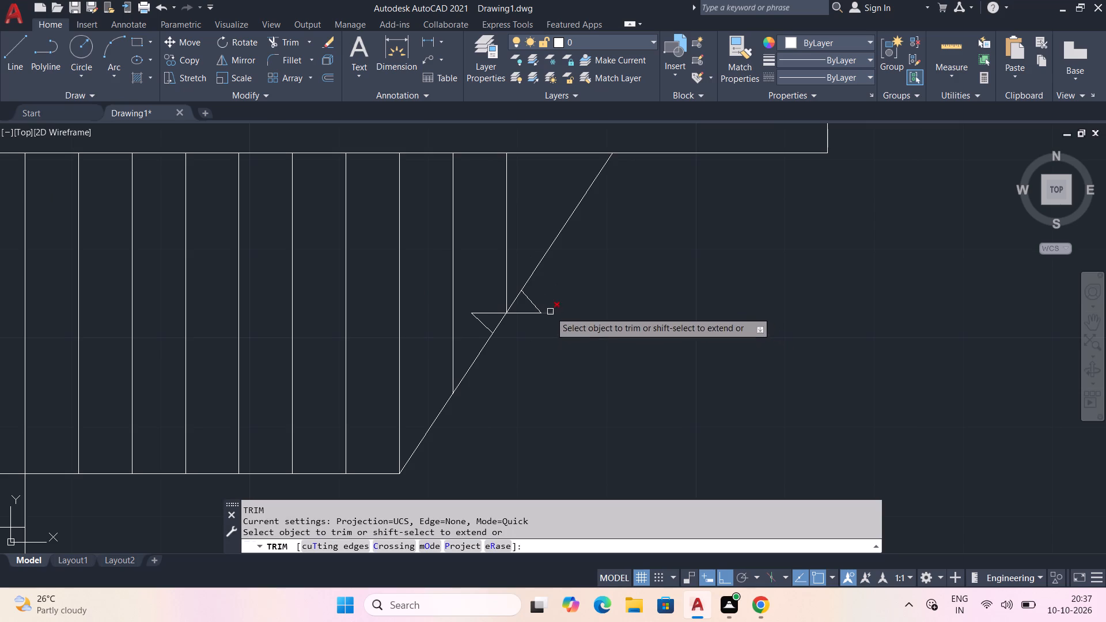
{"action": "left_click", "coordinate": [550, 314]}
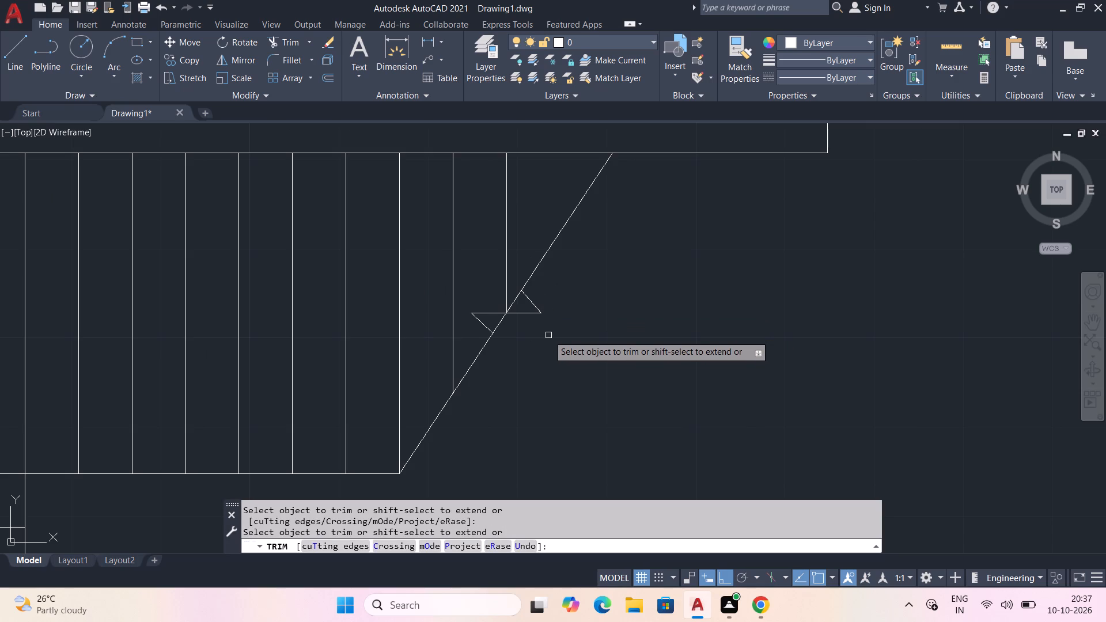
{"action": "left_click", "coordinate": [514, 299]}
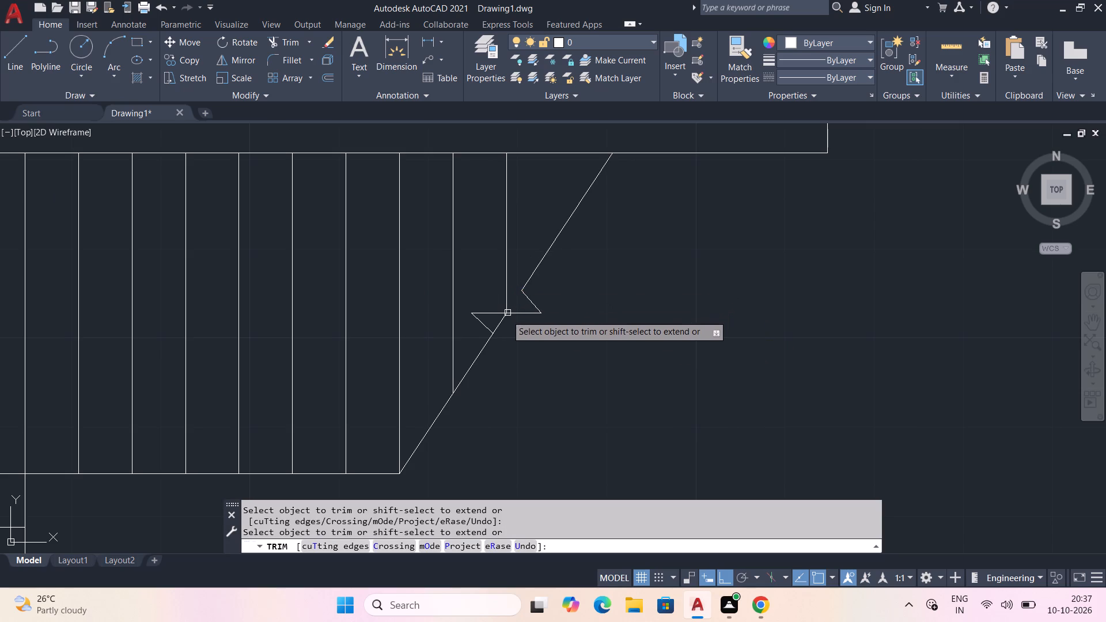
{"action": "left_click", "coordinate": [503, 325]}
{"action": "left_click", "coordinate": [499, 323]}
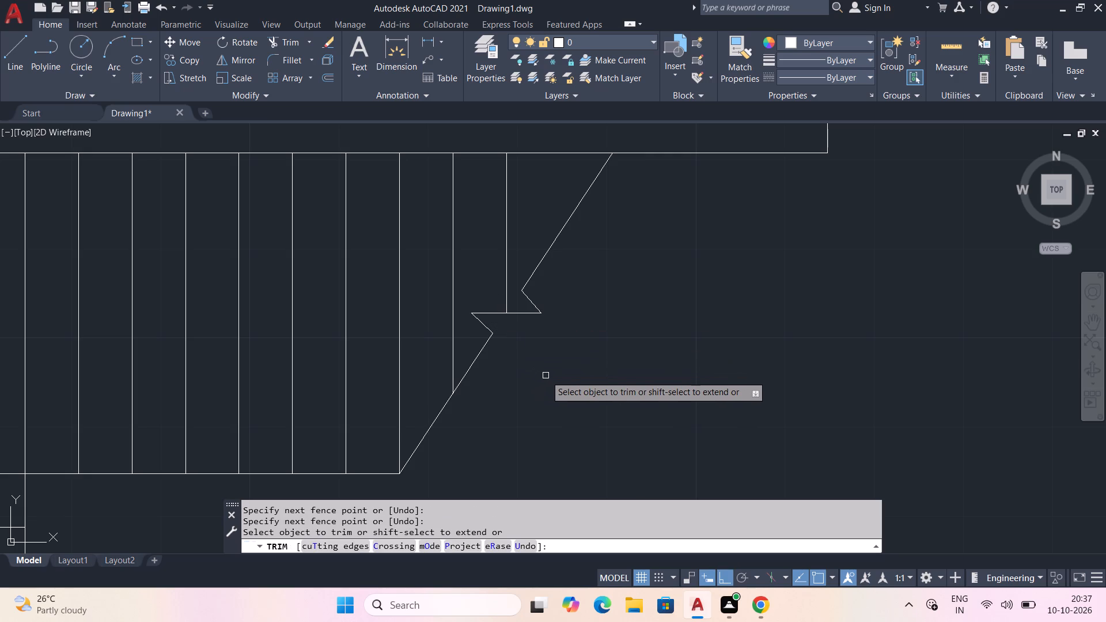
{"action": "key", "text": "Escape"}
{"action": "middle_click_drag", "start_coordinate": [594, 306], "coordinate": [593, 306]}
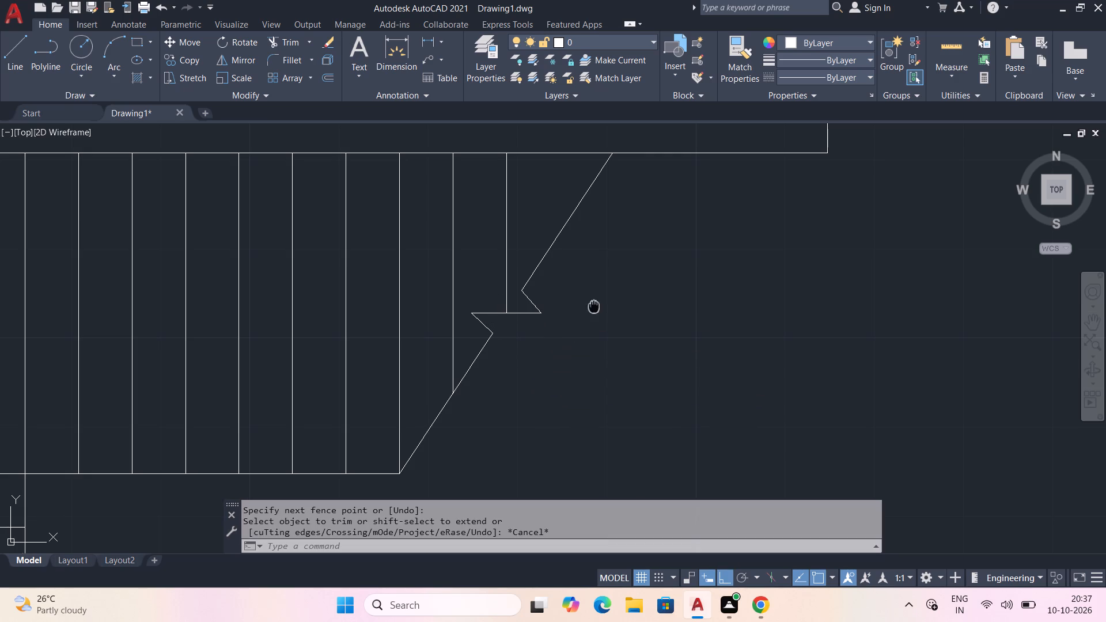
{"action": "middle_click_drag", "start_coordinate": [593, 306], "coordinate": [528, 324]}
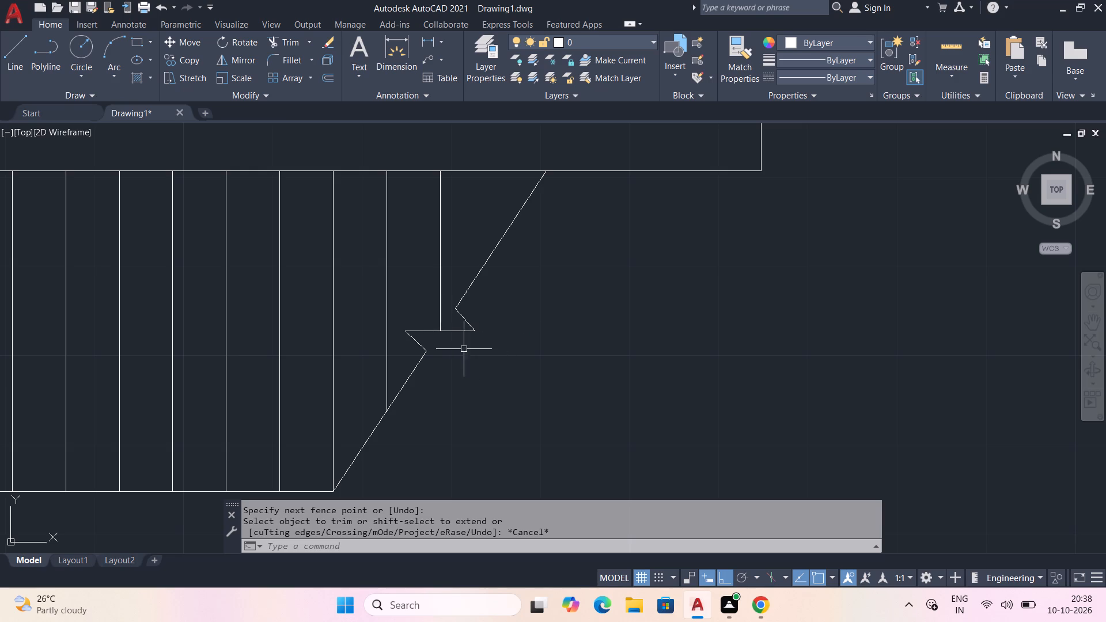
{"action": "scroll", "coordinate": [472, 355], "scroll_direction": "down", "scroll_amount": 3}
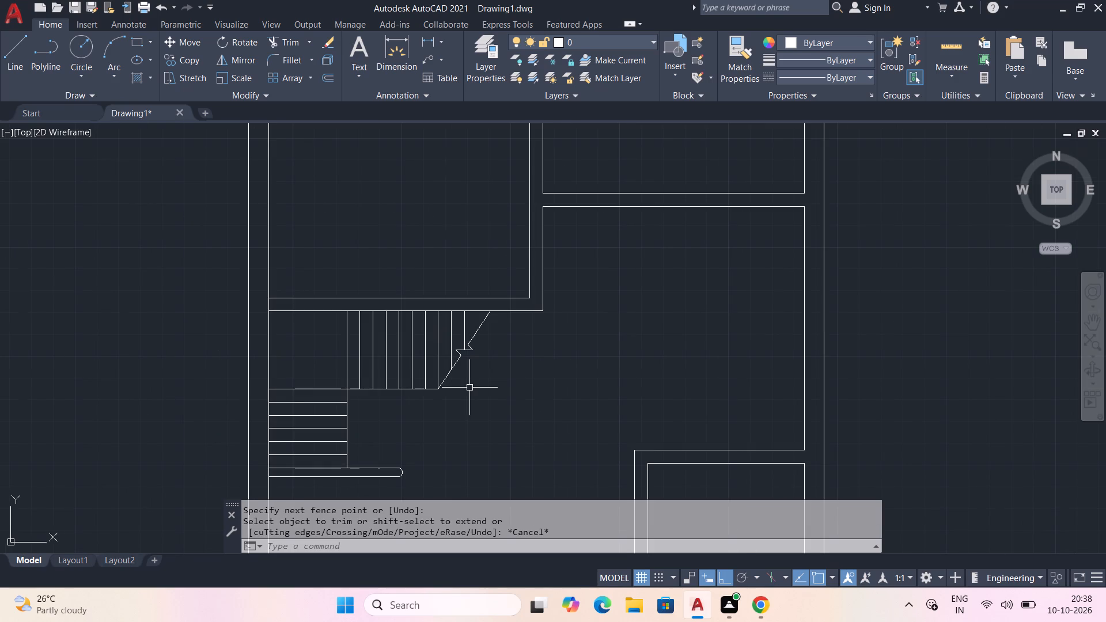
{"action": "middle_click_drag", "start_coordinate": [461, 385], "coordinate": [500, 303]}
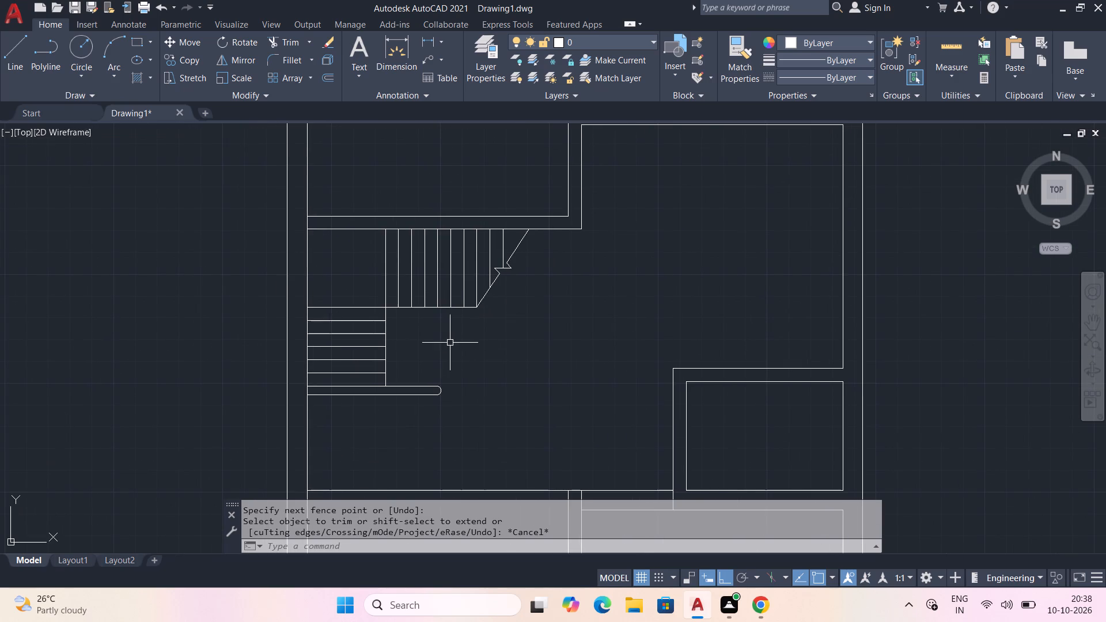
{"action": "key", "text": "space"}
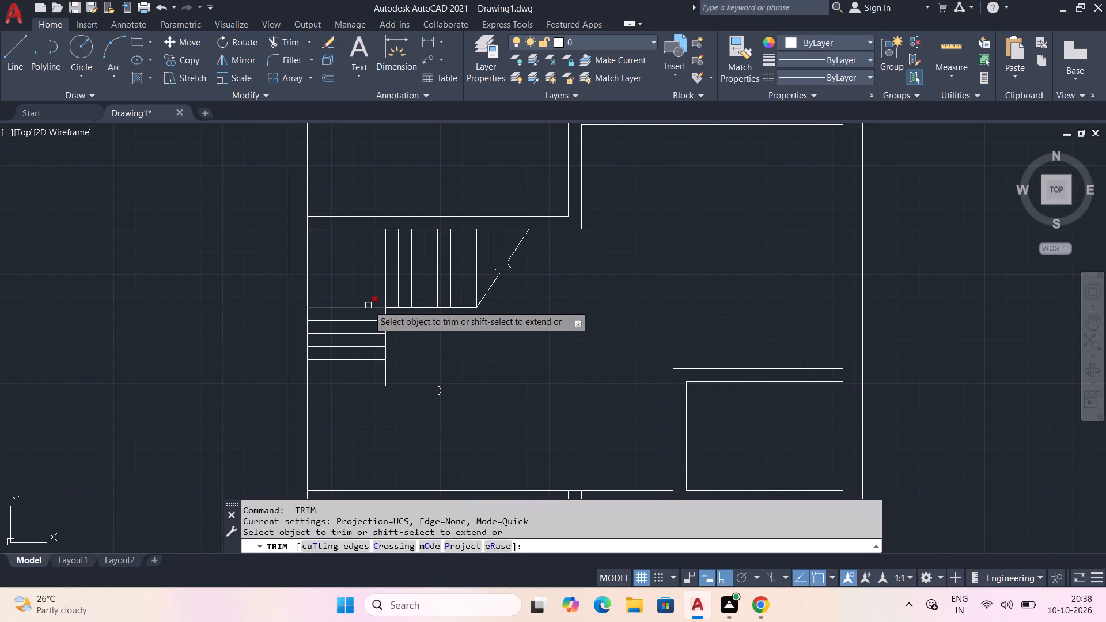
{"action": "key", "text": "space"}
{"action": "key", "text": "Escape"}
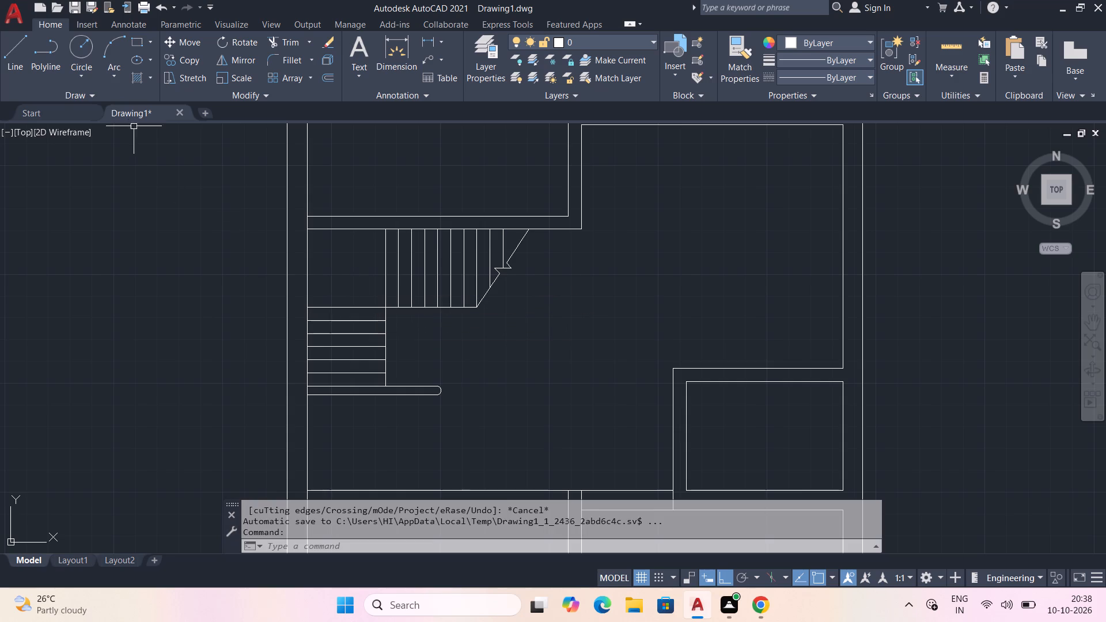
Draw a diagonal line across the stair landing from its outer northwest wall corner to the inner corner between the flights.
{"action": "left_click", "coordinate": [10, 39]}
{"action": "scroll", "coordinate": [293, 257], "scroll_direction": "up", "scroll_amount": 1}
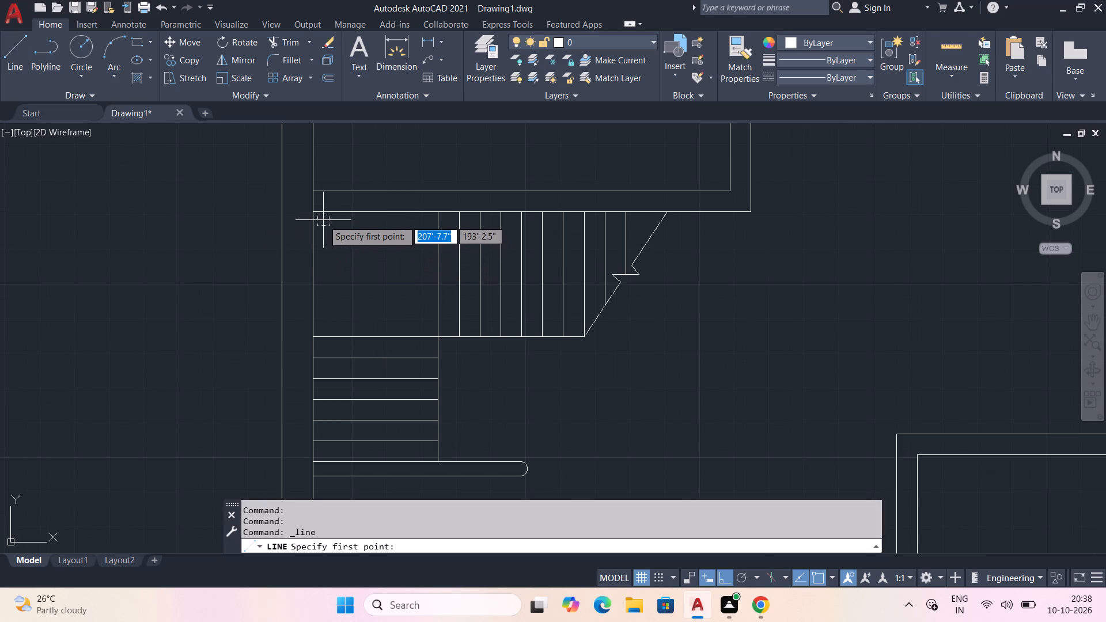
{"action": "left_click", "coordinate": [318, 215]}
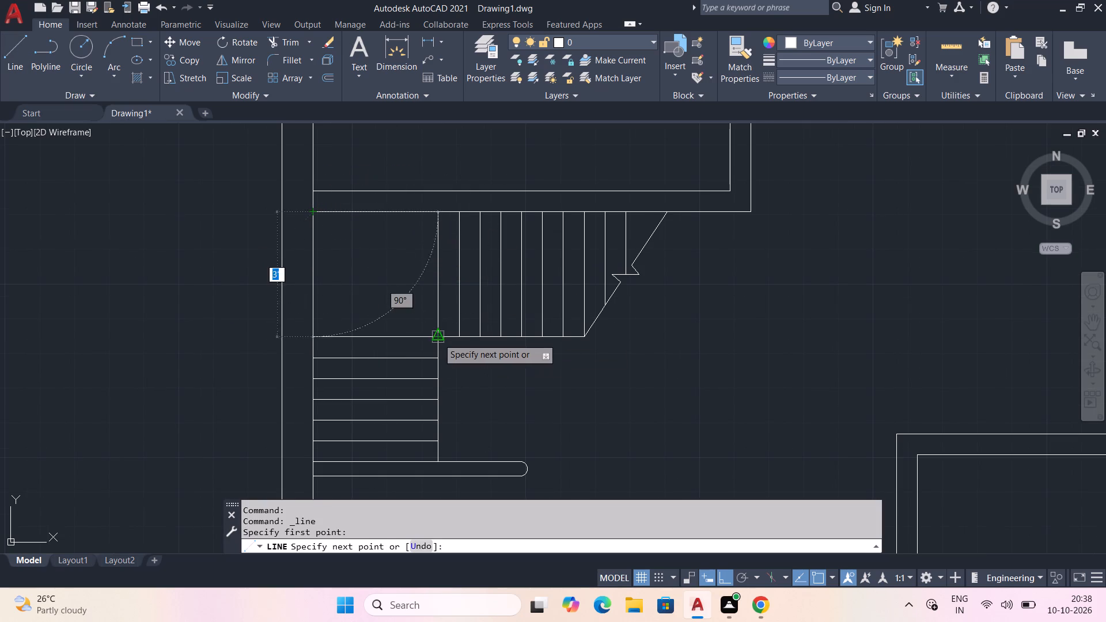
{"action": "left_click", "coordinate": [438, 338]}
{"action": "key", "text": "Escape"}
Erase the horizontal line south of the staircase that runs from the west wall to the central partition.
{"action": "scroll", "coordinate": [465, 393], "scroll_direction": "down", "scroll_amount": 2}
{"action": "middle_click_drag", "start_coordinate": [498, 407], "coordinate": [468, 280]}
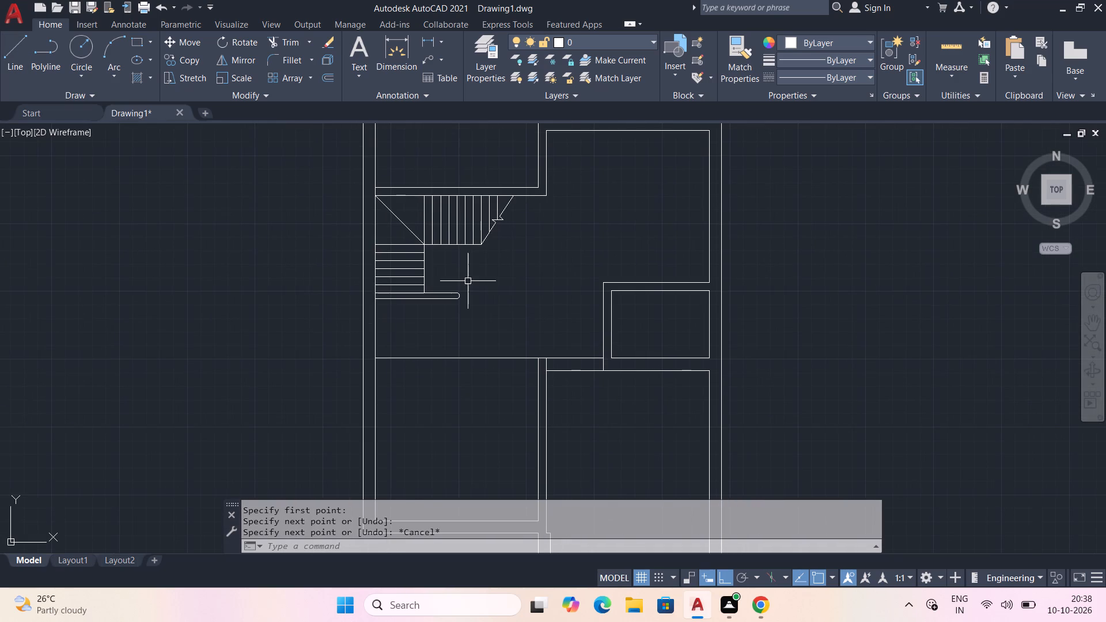
{"action": "middle_click_drag", "start_coordinate": [514, 369], "coordinate": [513, 346]}
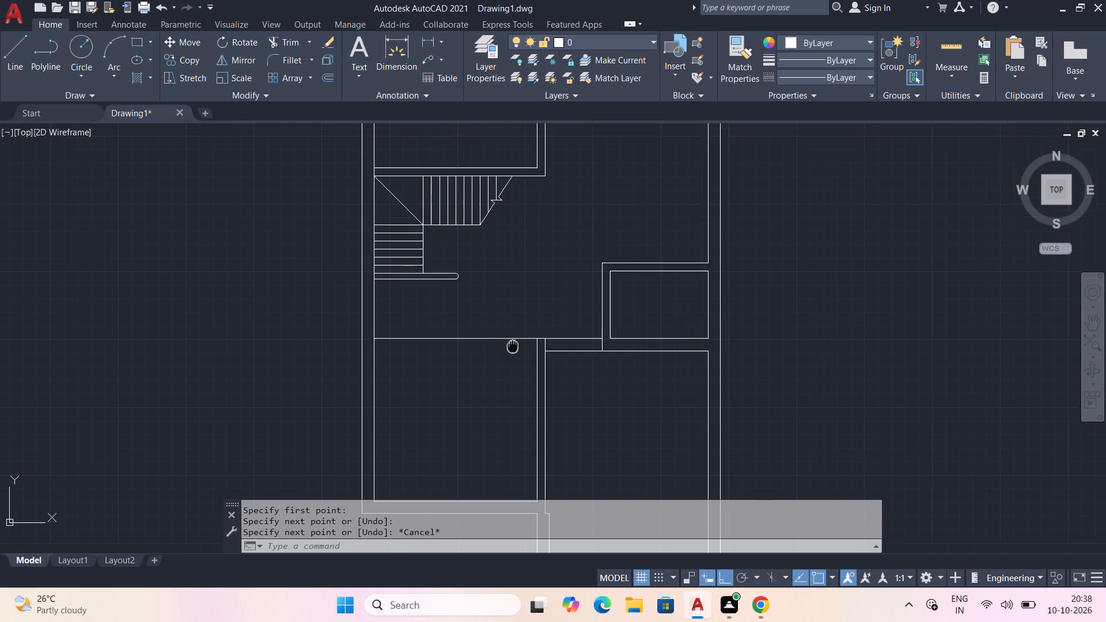
{"action": "middle_click_drag", "start_coordinate": [513, 346], "coordinate": [506, 327]}
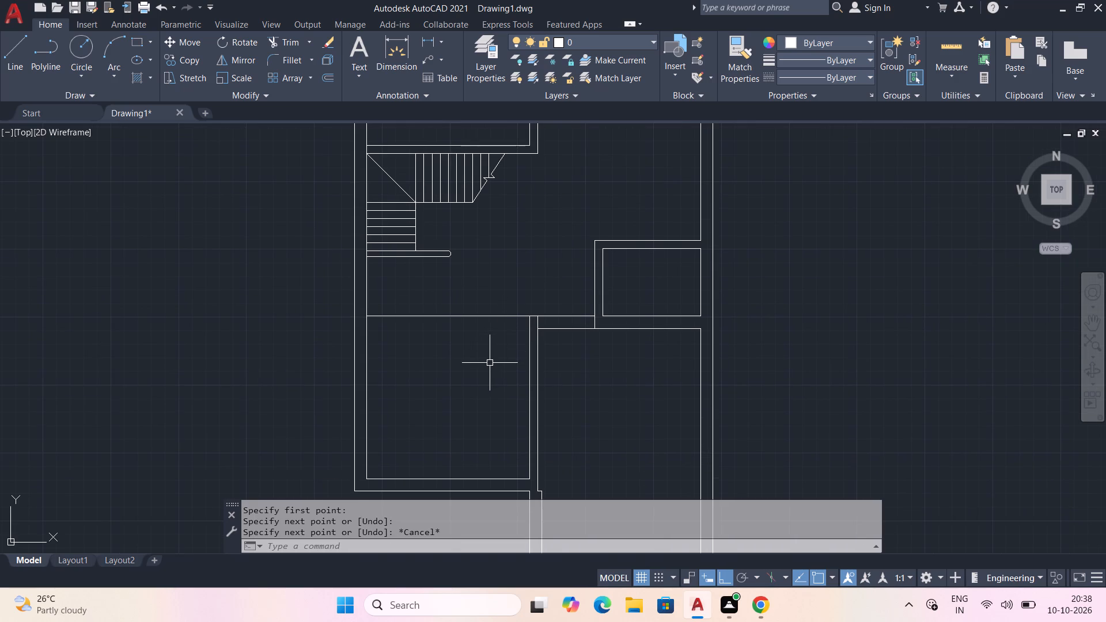
{"action": "left_click", "coordinate": [491, 314]}
{"action": "key", "text": "Delete"}
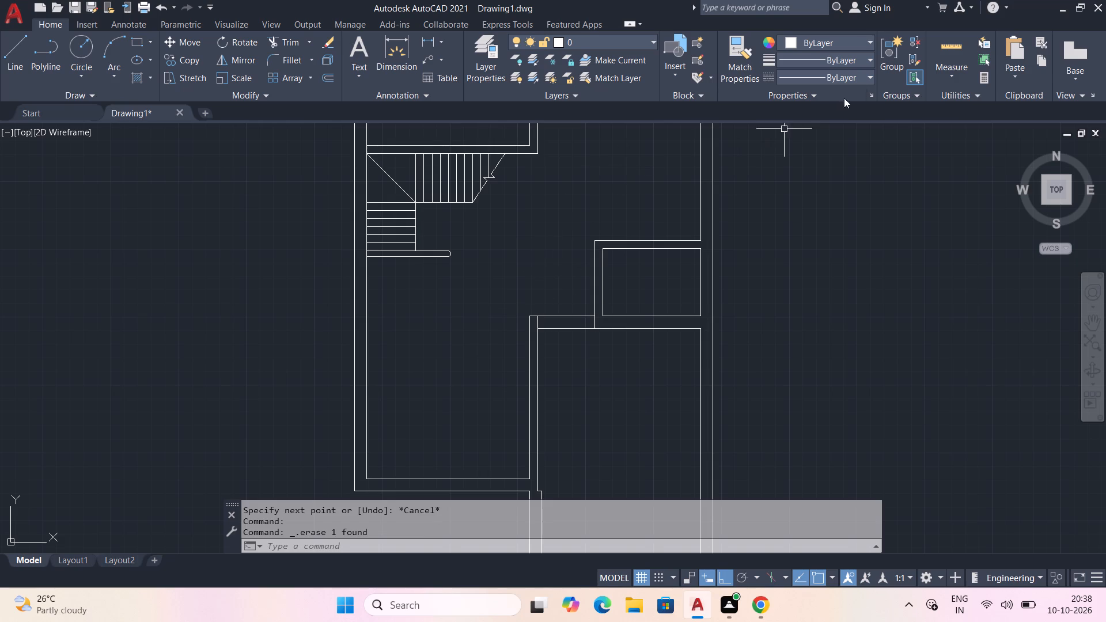
Load the dashed linetype JIS_02_2.0 (HIDDEN02) from acadiso.lin into the drawing.
{"action": "left_click", "coordinate": [863, 75]}
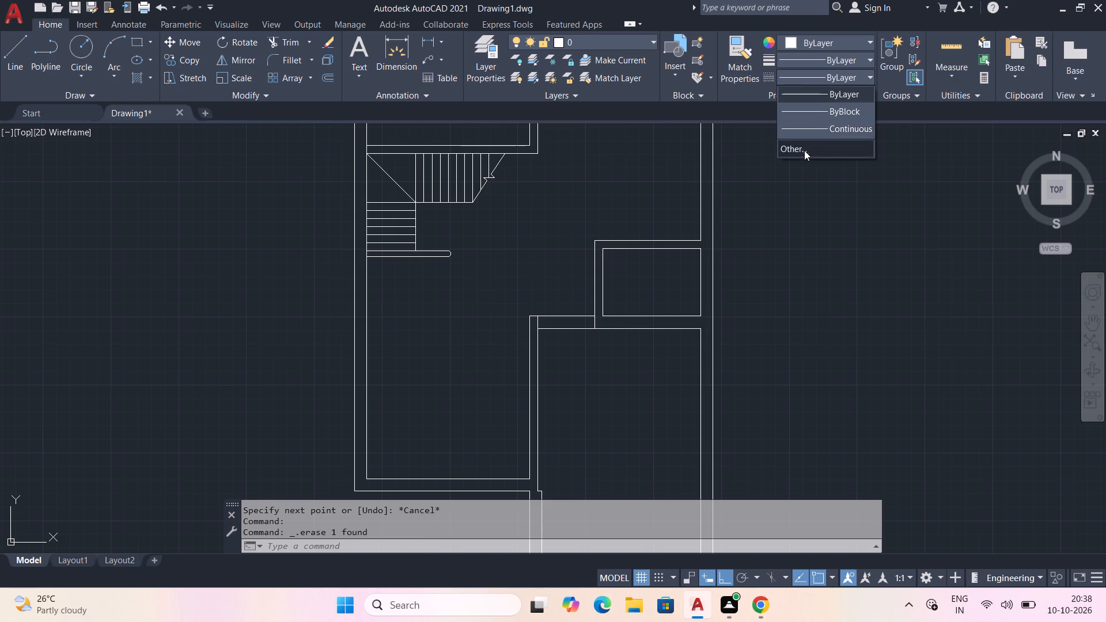
{"action": "left_click", "coordinate": [803, 154]}
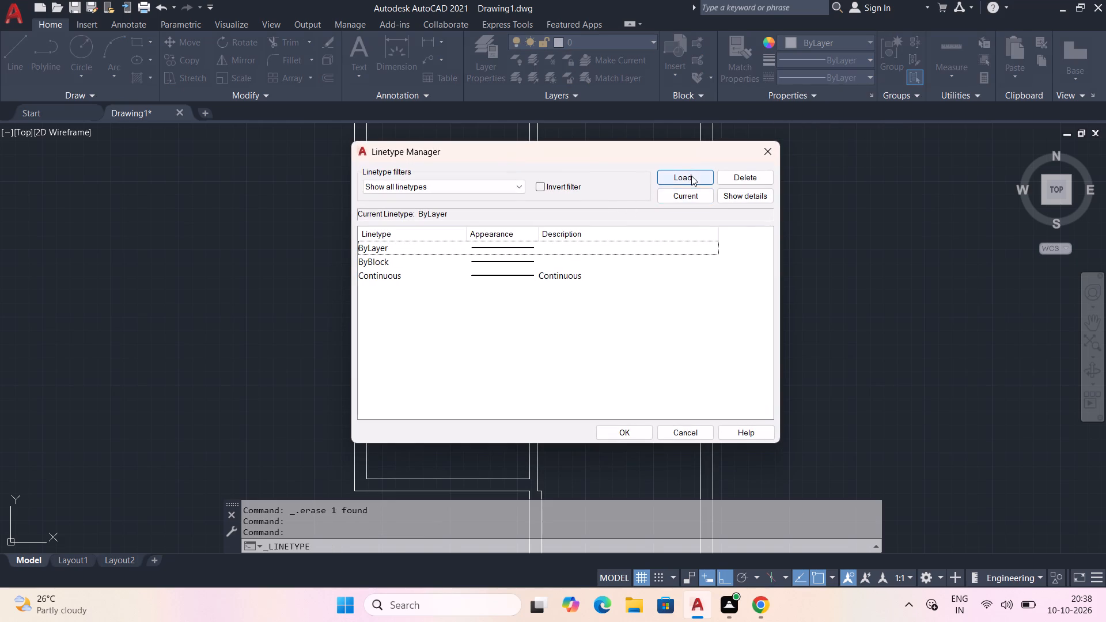
{"action": "left_click", "coordinate": [691, 176]}
{"action": "scroll", "coordinate": [589, 256], "scroll_direction": "down", "scroll_amount": 20}
{"action": "scroll", "coordinate": [589, 256], "scroll_direction": "down", "scroll_amount": 7}
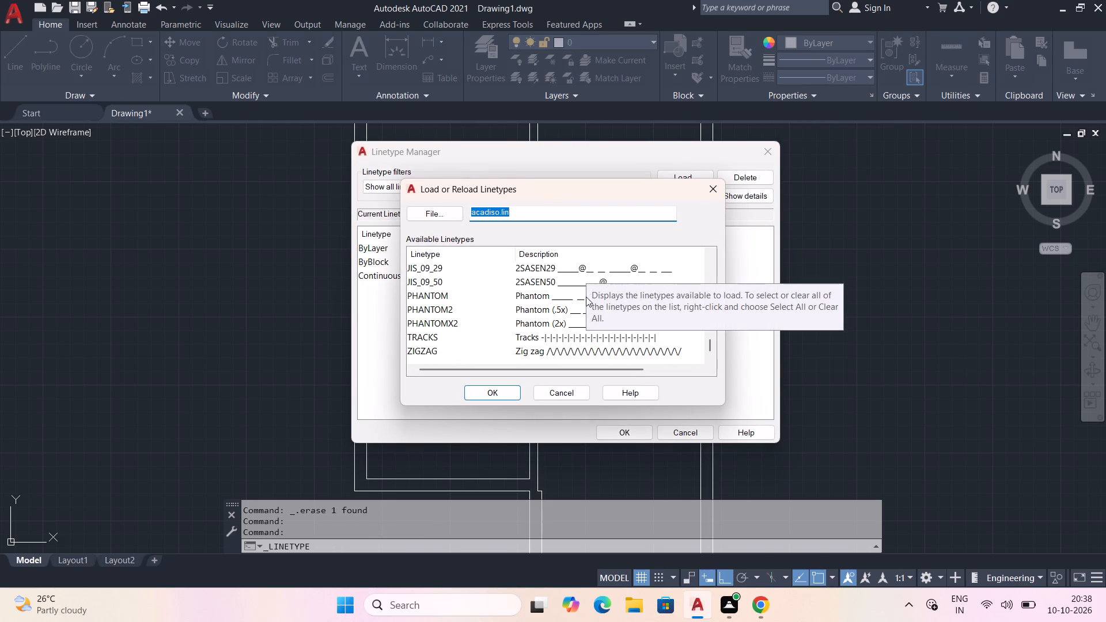
{"action": "scroll", "coordinate": [586, 297], "scroll_direction": "down", "scroll_amount": 7}
{"action": "scroll", "coordinate": [581, 306], "scroll_direction": "up", "scroll_amount": 3}
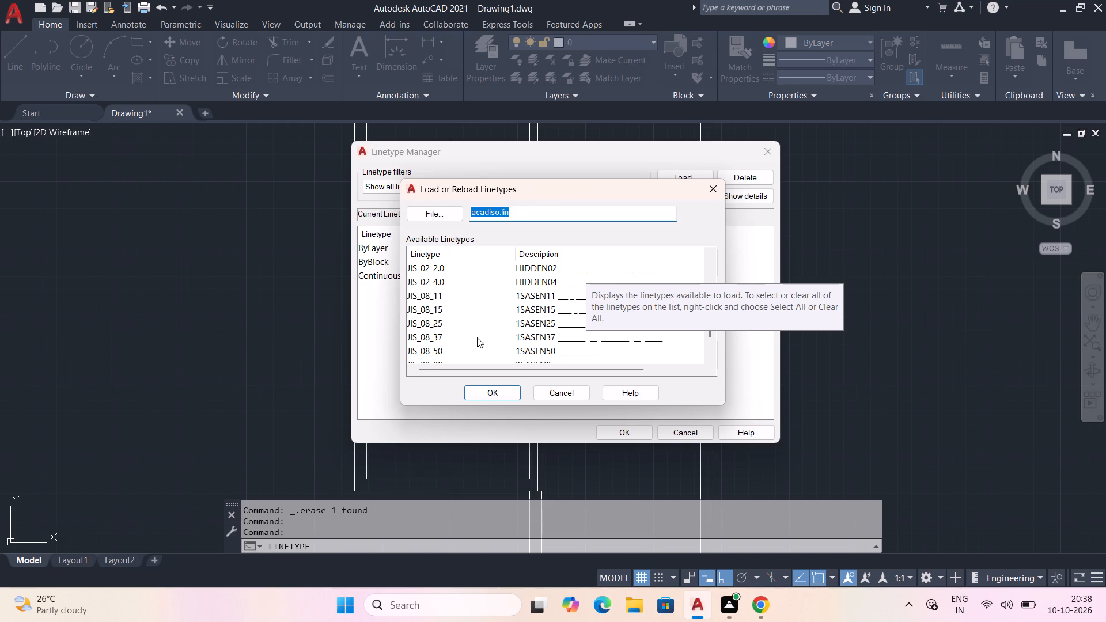
{"action": "scroll", "coordinate": [658, 342], "scroll_direction": "up", "scroll_amount": 2}
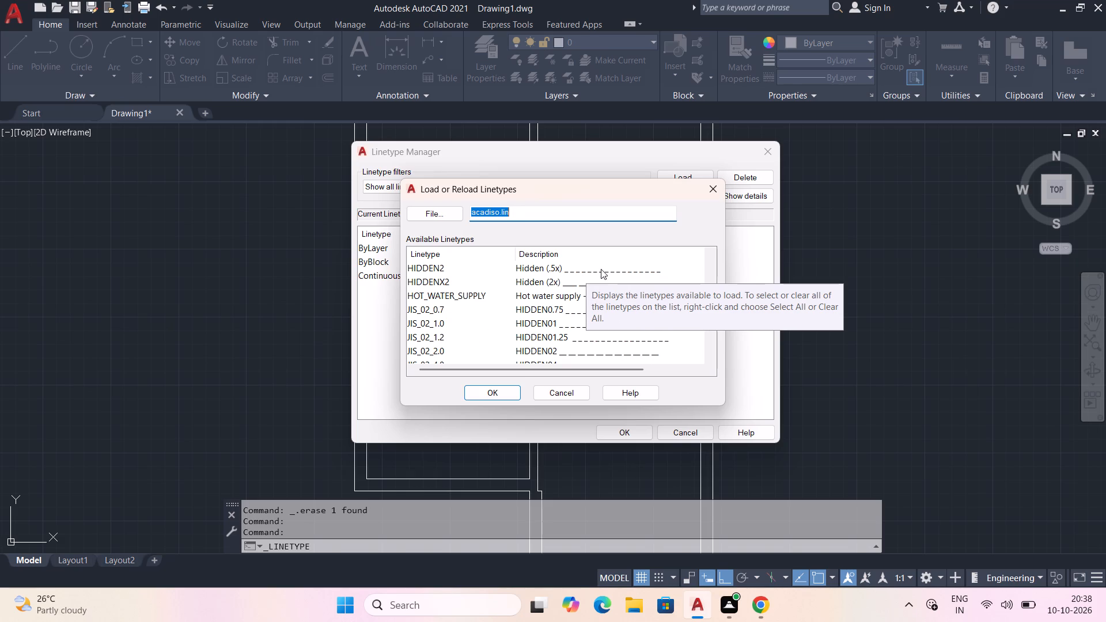
{"action": "scroll", "coordinate": [601, 269], "scroll_direction": "up", "scroll_amount": 1}
{"action": "scroll", "coordinate": [603, 291], "scroll_direction": "down", "scroll_amount": 2}
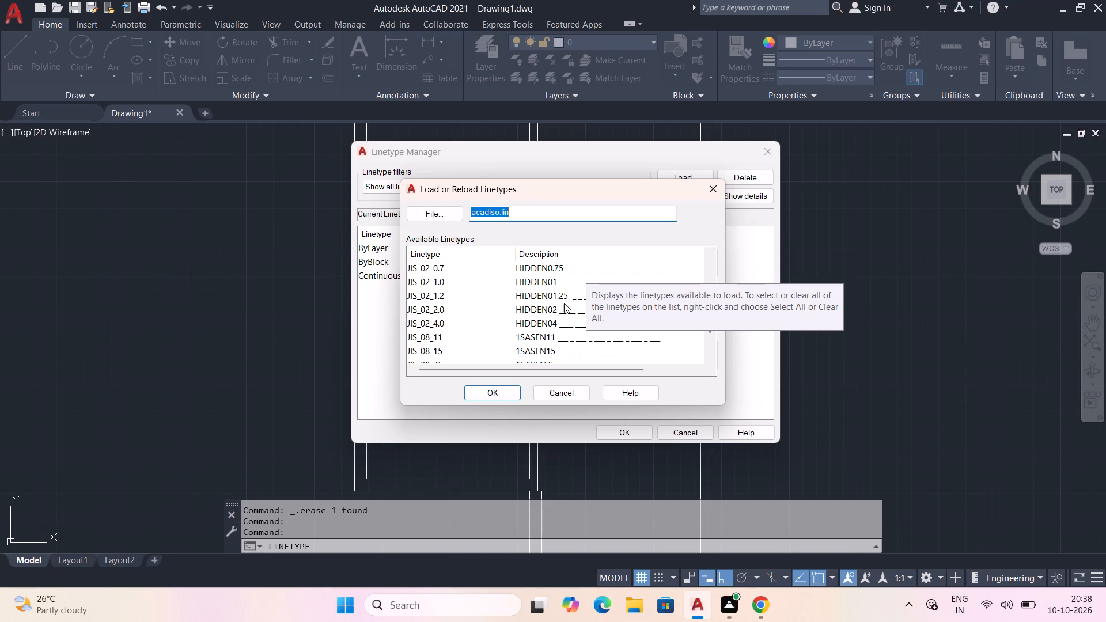
{"action": "scroll", "coordinate": [569, 303], "scroll_direction": "down", "scroll_amount": 1}
{"action": "left_click", "coordinate": [582, 270]}
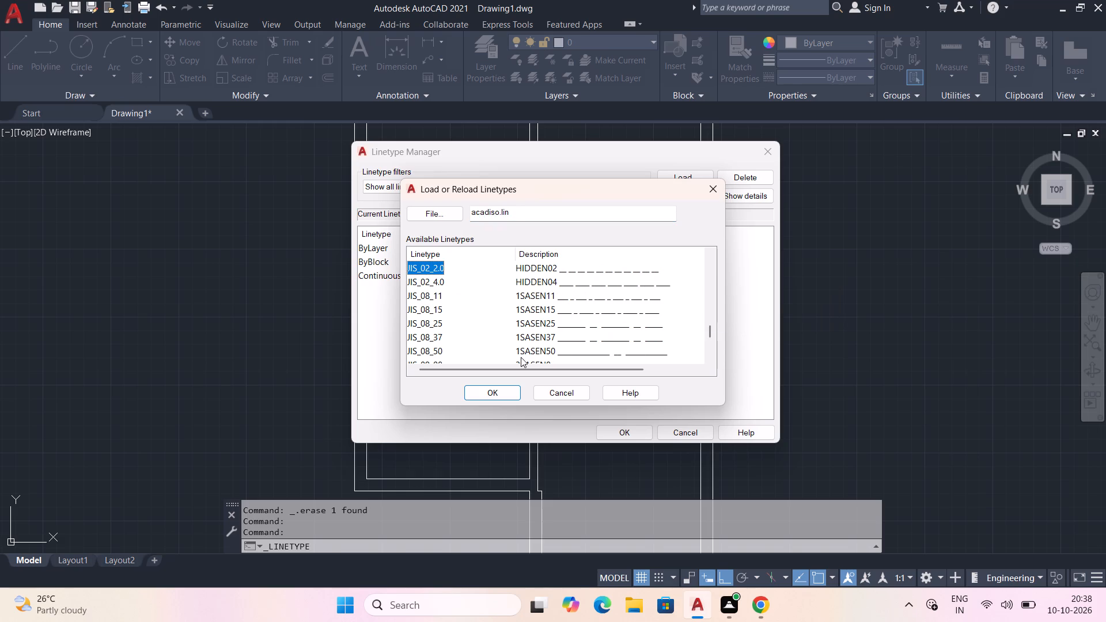
{"action": "left_click", "coordinate": [509, 391]}
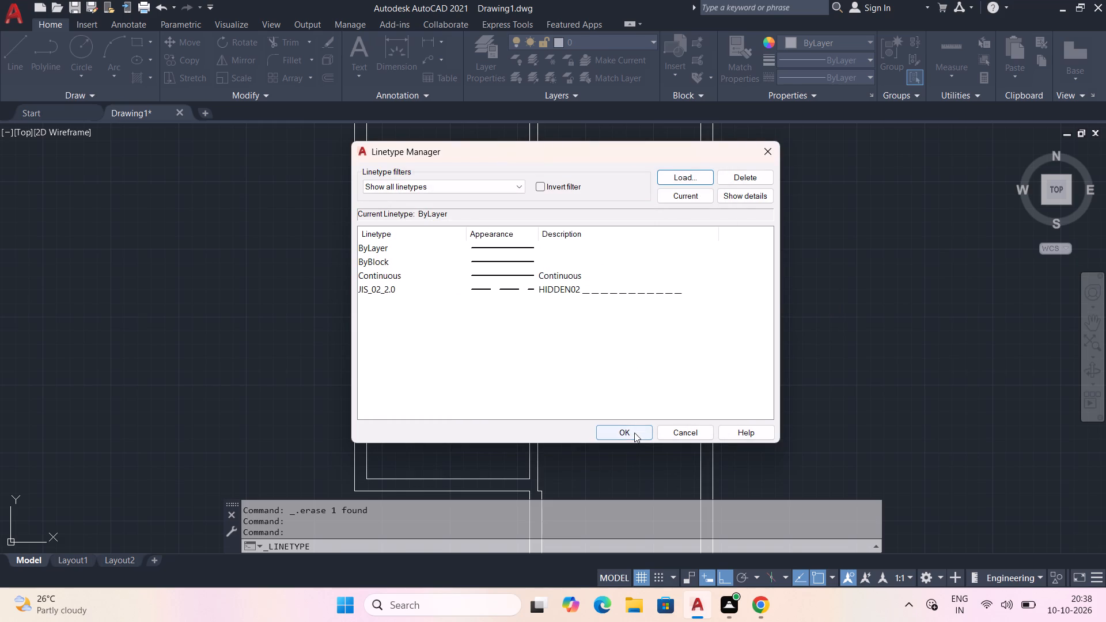
{"action": "left_click", "coordinate": [634, 433]}
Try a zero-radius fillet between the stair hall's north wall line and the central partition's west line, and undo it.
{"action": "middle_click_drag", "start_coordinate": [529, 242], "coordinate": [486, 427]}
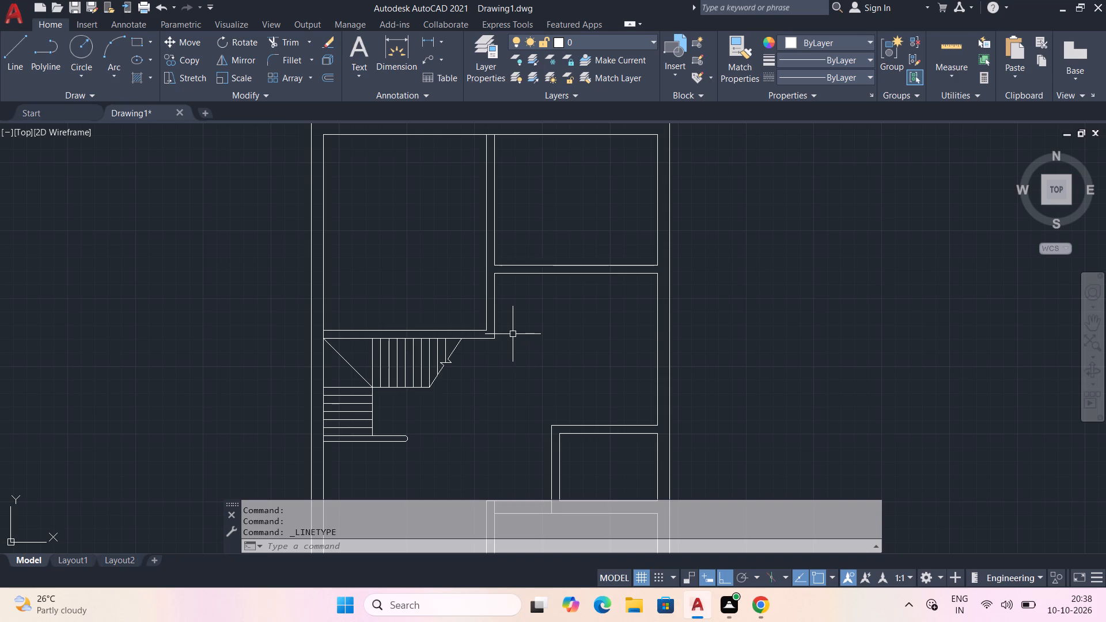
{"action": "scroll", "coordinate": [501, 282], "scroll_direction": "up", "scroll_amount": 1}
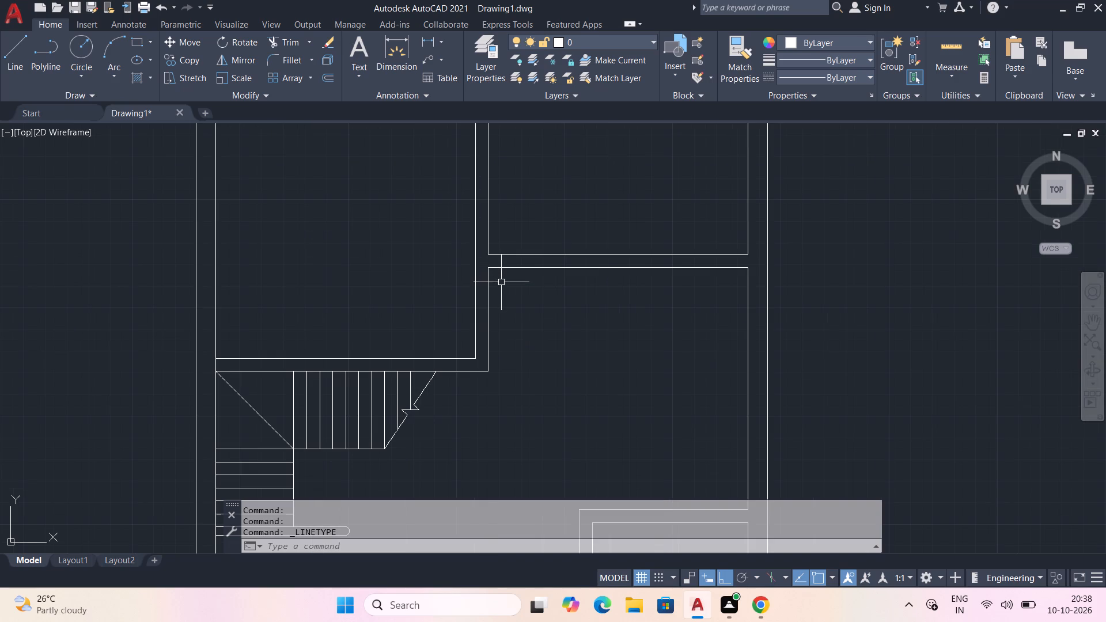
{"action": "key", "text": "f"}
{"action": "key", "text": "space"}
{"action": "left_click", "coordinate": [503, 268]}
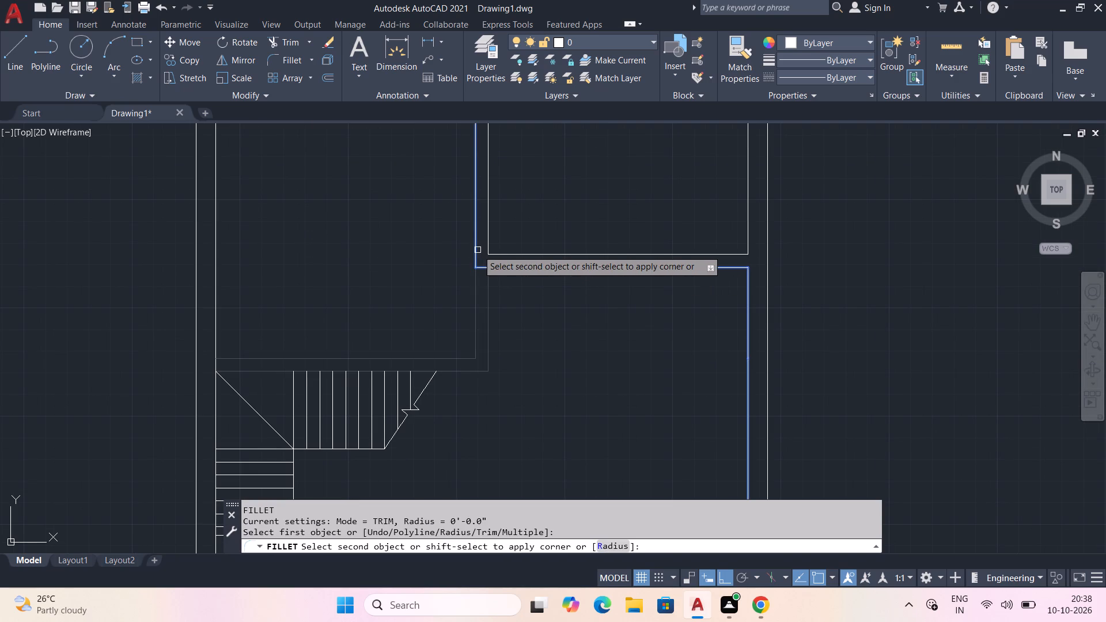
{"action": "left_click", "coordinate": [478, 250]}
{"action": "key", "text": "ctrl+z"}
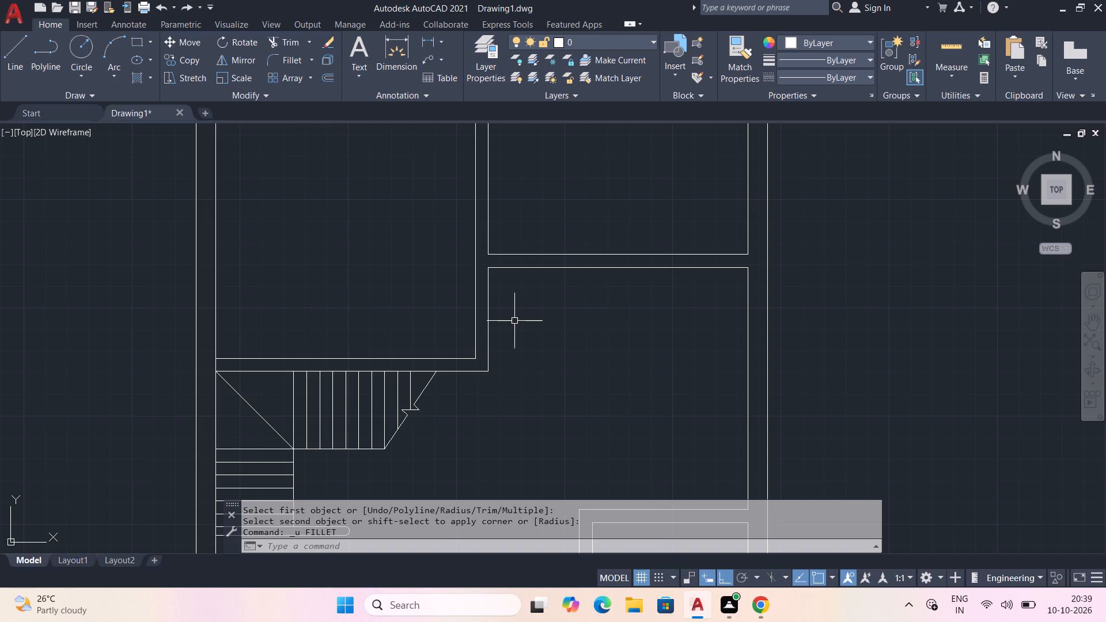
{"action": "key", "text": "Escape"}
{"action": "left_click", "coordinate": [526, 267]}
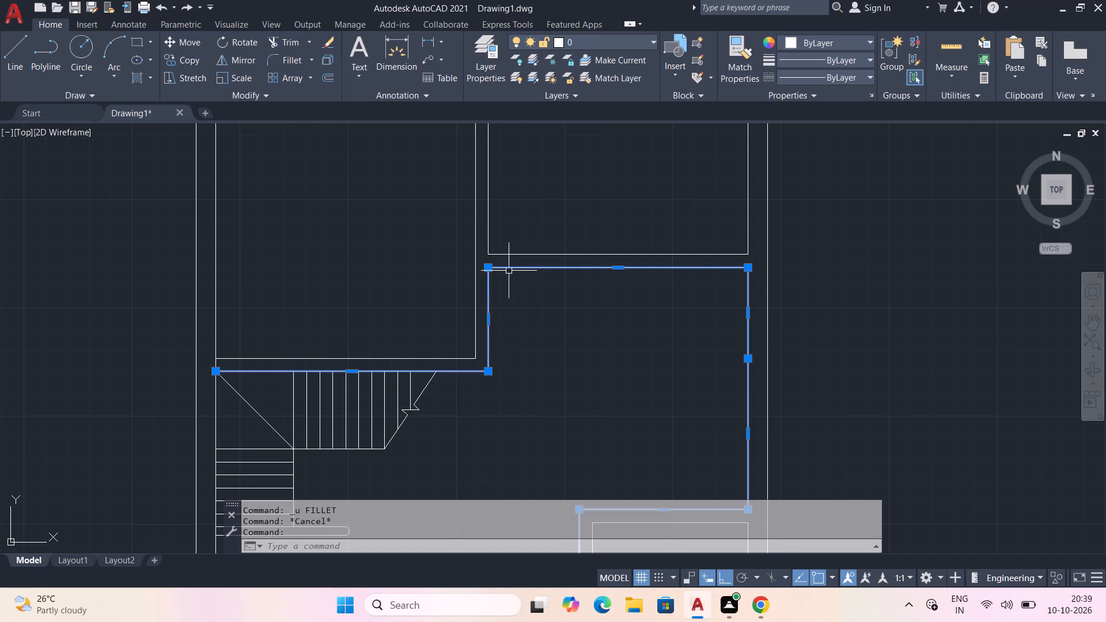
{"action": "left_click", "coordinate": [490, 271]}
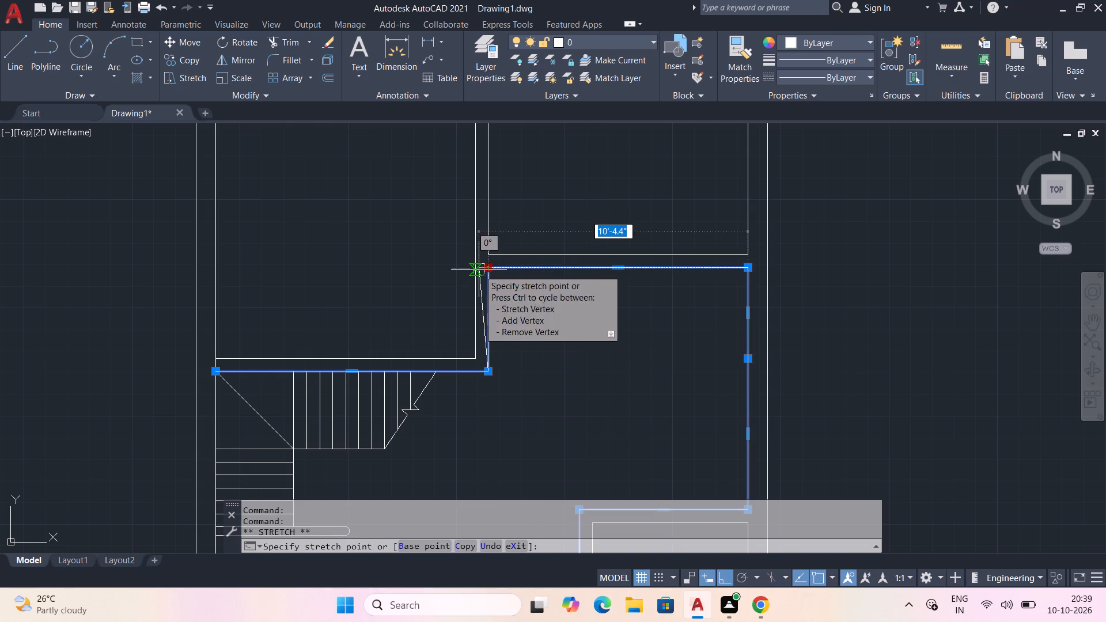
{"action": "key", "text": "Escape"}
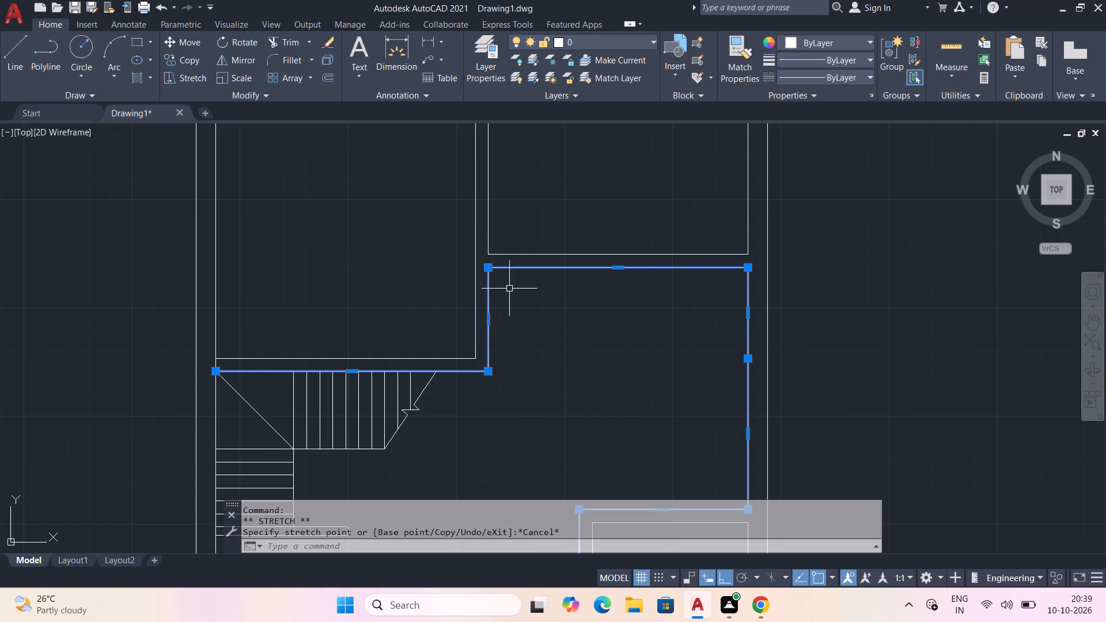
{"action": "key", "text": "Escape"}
Draw two 6" horizontal lines across the central partition, at the stair hall's north wall line and at the partition's lower inner corner.
{"action": "key", "text": "l"}
{"action": "key", "text": "space"}
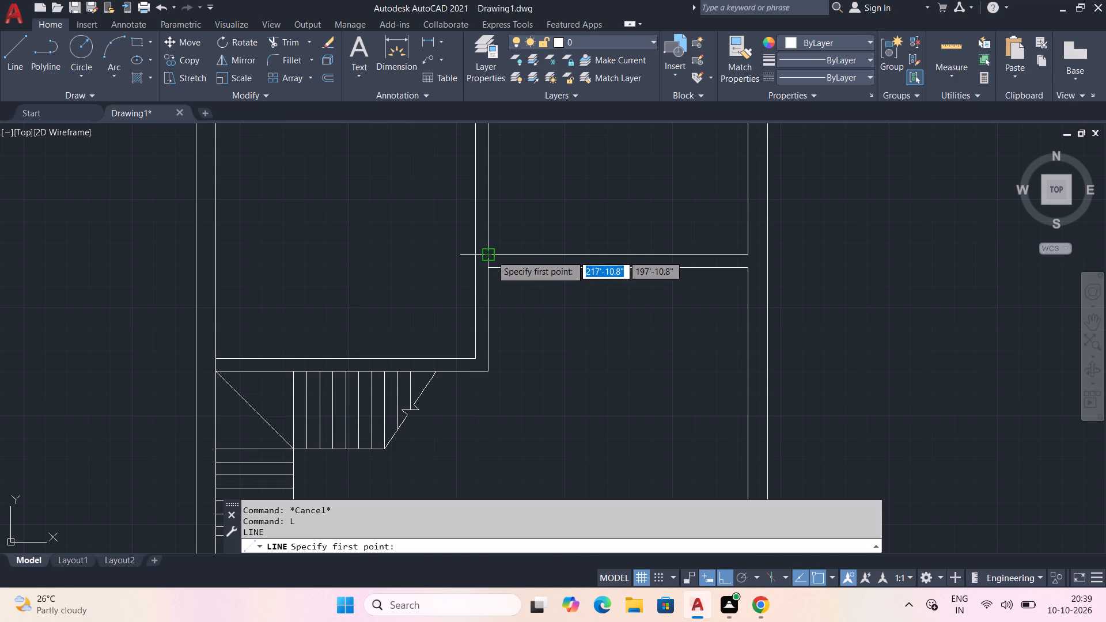
{"action": "scroll", "coordinate": [492, 270], "scroll_direction": "up", "scroll_amount": 2}
{"action": "left_click", "coordinate": [479, 264]}
{"action": "left_click", "coordinate": [446, 266]}
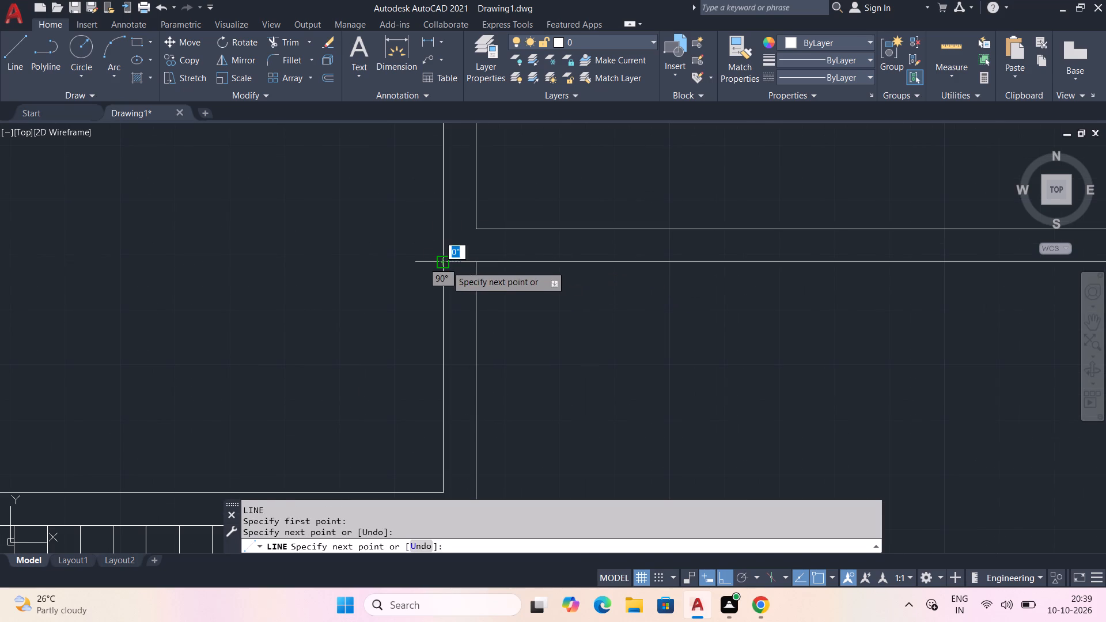
{"action": "key", "text": "space"}
{"action": "middle_click_drag", "start_coordinate": [457, 380], "coordinate": [475, 239]}
{"action": "key", "text": "space"}
{"action": "left_click", "coordinate": [464, 352]}
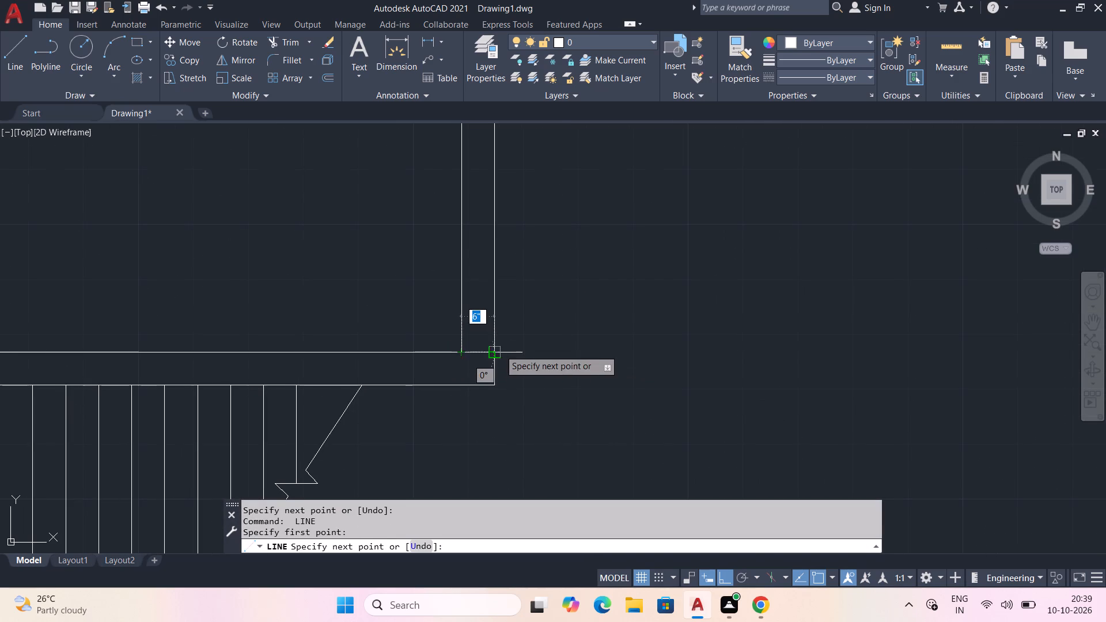
{"action": "left_click", "coordinate": [499, 350]}
{"action": "key", "text": "space"}
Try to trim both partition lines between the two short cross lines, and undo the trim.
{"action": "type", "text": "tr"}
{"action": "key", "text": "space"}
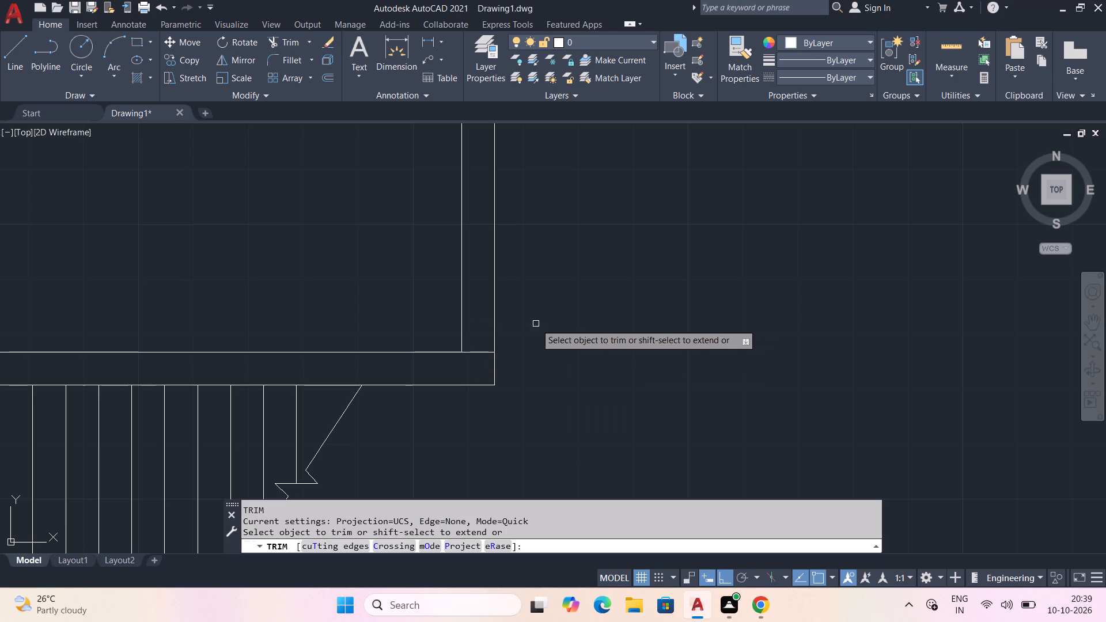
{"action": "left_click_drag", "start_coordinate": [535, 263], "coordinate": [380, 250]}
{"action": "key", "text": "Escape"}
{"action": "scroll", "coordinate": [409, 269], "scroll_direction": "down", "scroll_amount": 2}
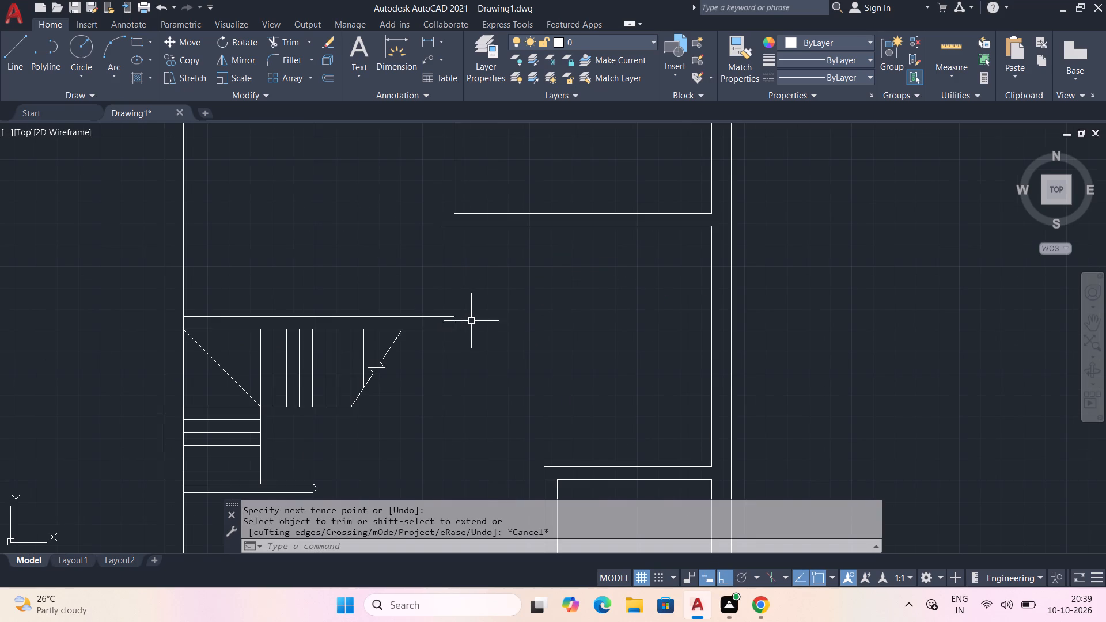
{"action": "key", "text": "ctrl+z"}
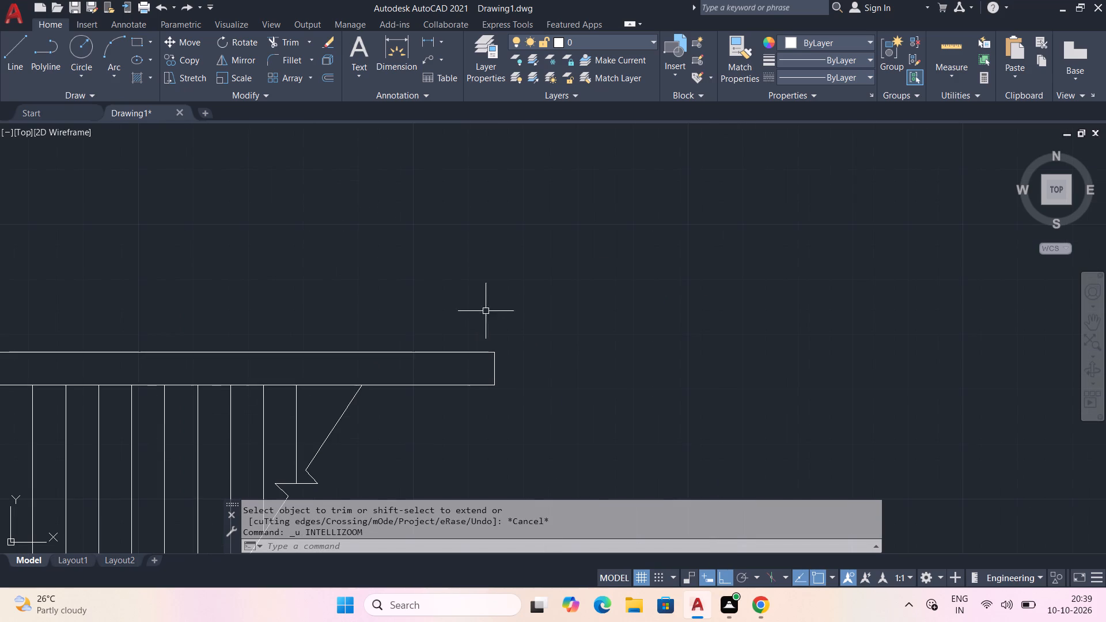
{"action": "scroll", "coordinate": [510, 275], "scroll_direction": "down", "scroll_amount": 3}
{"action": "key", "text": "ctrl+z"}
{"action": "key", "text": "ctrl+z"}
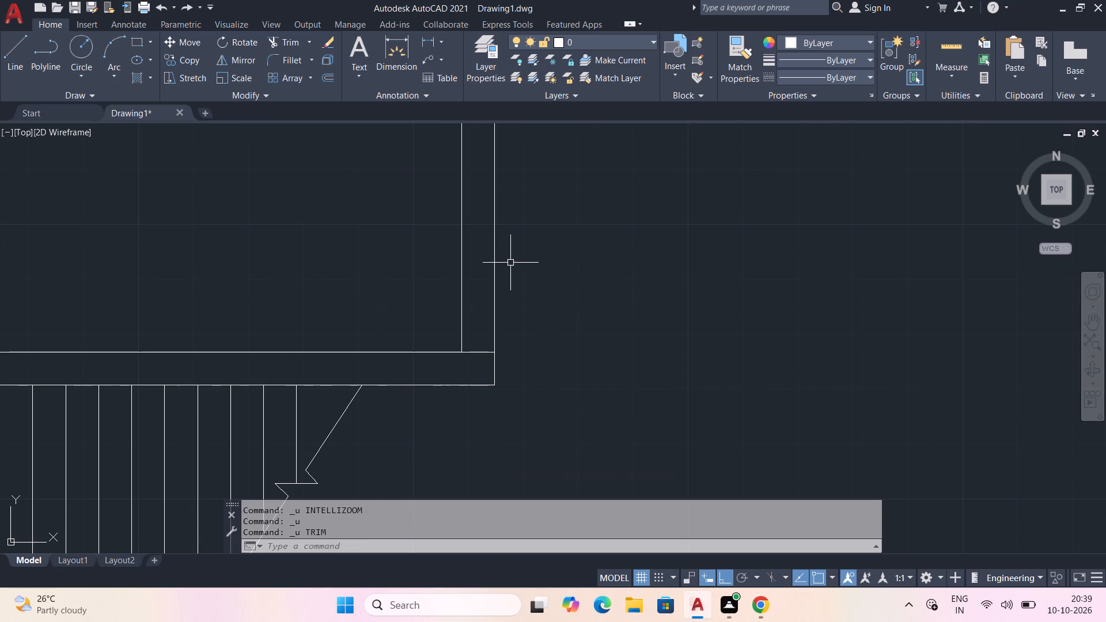
Trim both central partition lines between the northeast room's lower wall and the stair hall's north wall.
{"action": "scroll", "coordinate": [510, 249], "scroll_direction": "down", "scroll_amount": 1}
{"action": "middle_click_drag", "start_coordinate": [510, 276], "coordinate": [488, 411]}
{"action": "type", "text": "tr"}
{"action": "key", "text": "space"}
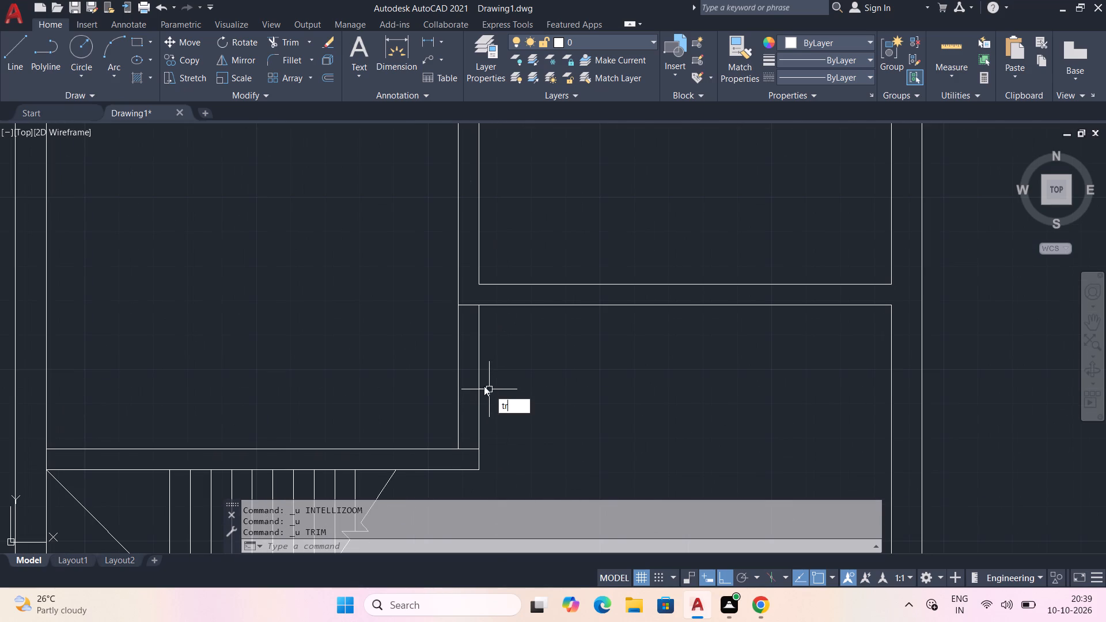
{"action": "left_click", "coordinate": [461, 380]}
{"action": "left_click", "coordinate": [439, 381]}
{"action": "left_click", "coordinate": [476, 380]}
{"action": "key", "text": "Escape"}
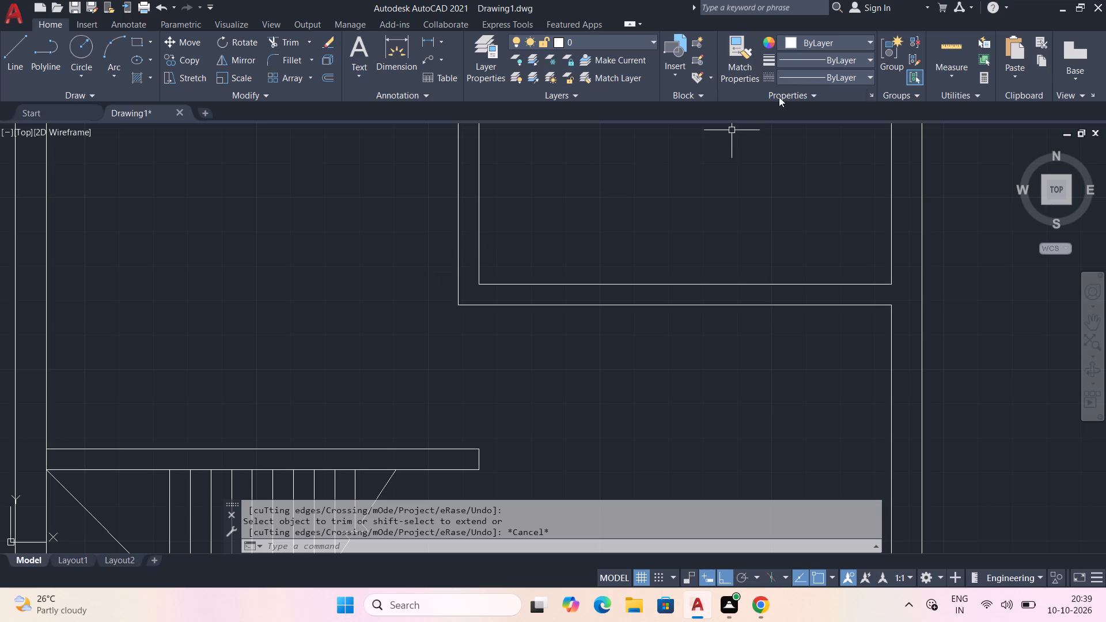
Set JIS_02_2.0 as the current linetype.
{"action": "middle_click_drag", "start_coordinate": [528, 412], "coordinate": [572, 200]}
{"action": "scroll", "coordinate": [531, 369], "scroll_direction": "down", "scroll_amount": 1}
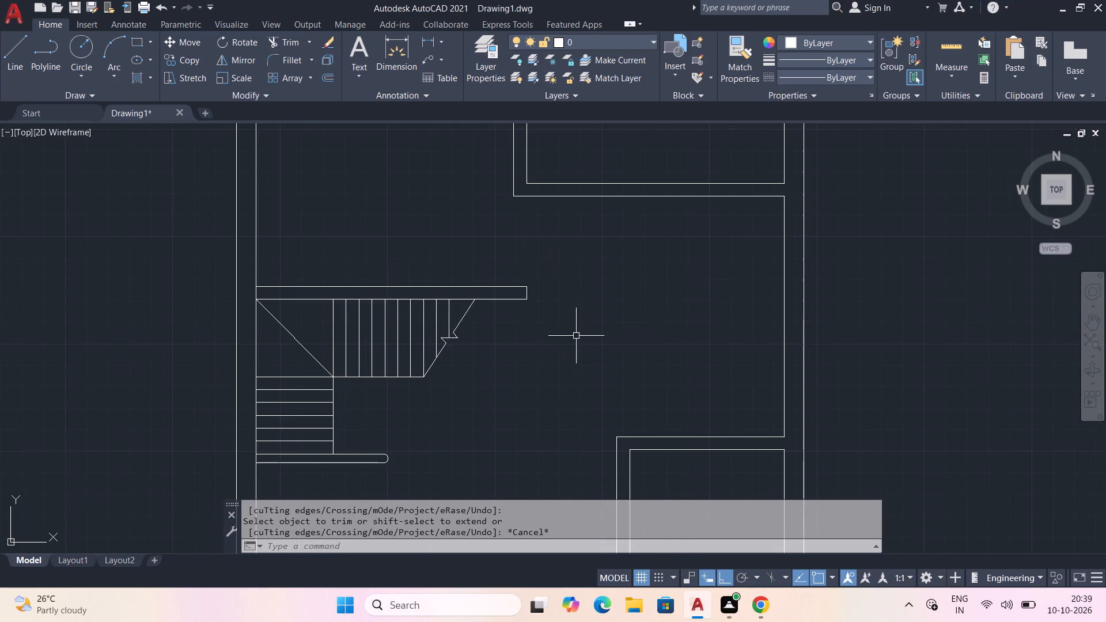
{"action": "middle_click_drag", "start_coordinate": [578, 333], "coordinate": [524, 260]}
{"action": "middle_click_drag", "start_coordinate": [566, 300], "coordinate": [516, 313]}
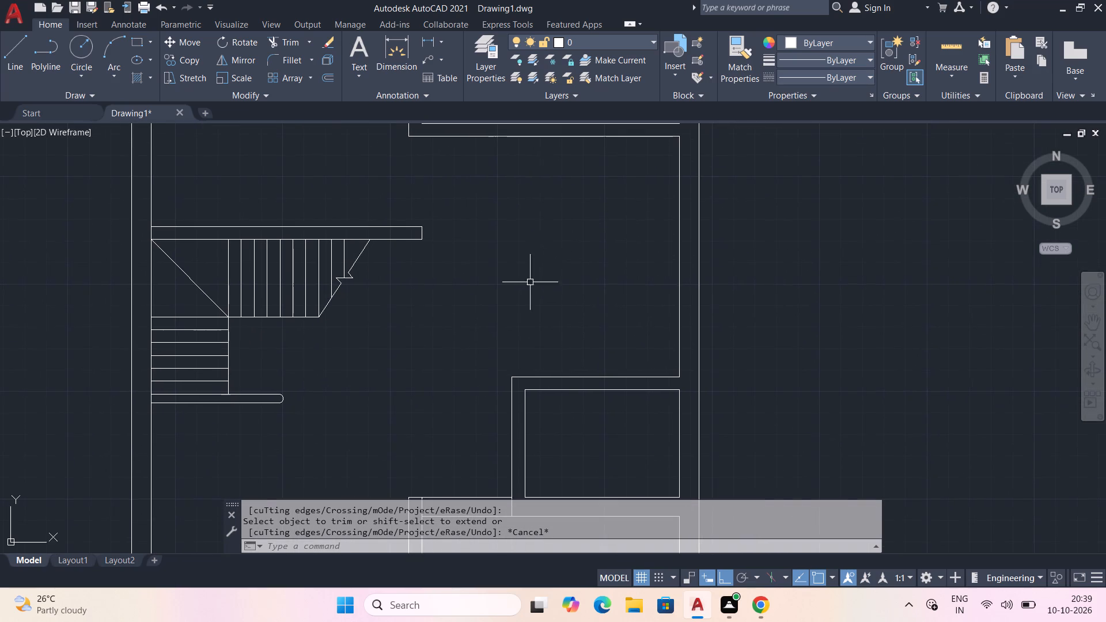
{"action": "left_click", "coordinate": [812, 69]}
{"action": "left_click", "coordinate": [857, 74]}
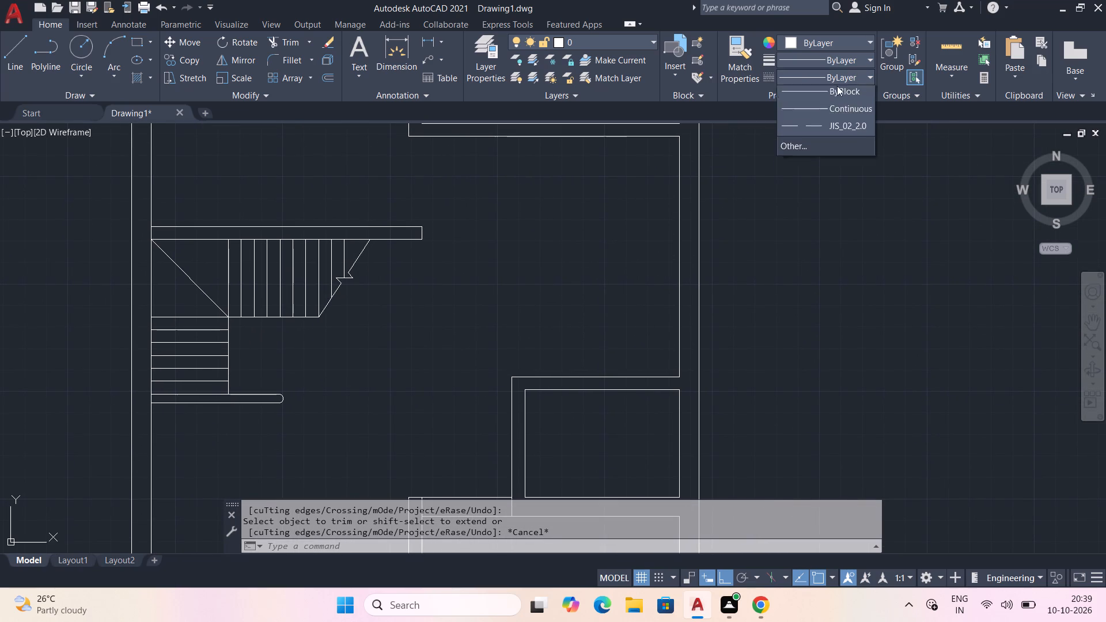
{"action": "left_click", "coordinate": [820, 135]}
{"action": "left_click", "coordinate": [846, 74]}
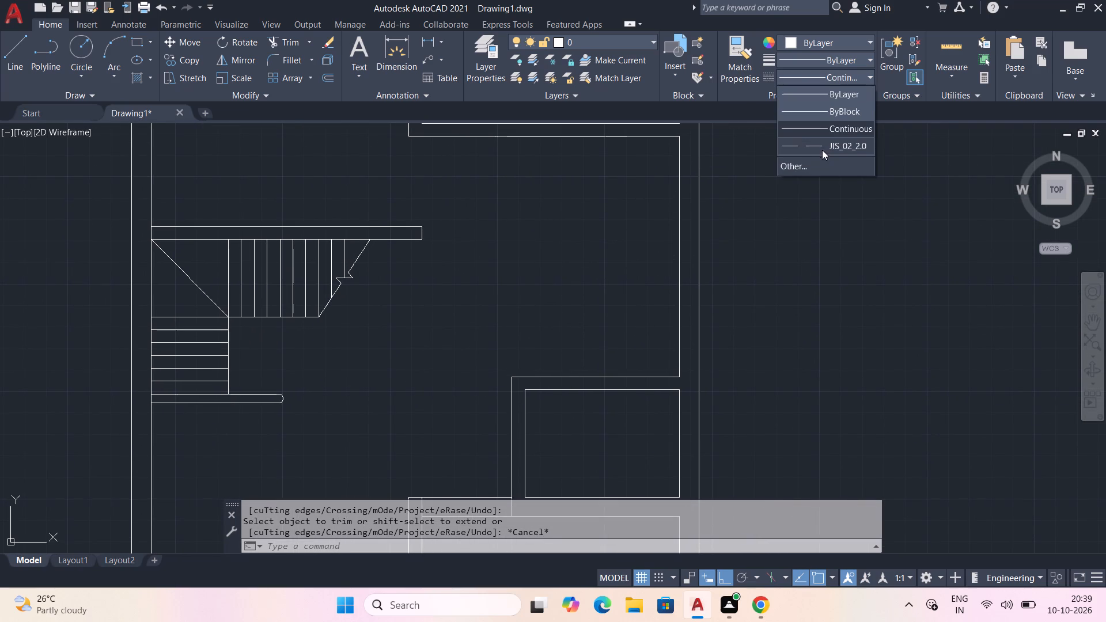
{"action": "left_click", "coordinate": [828, 143]}
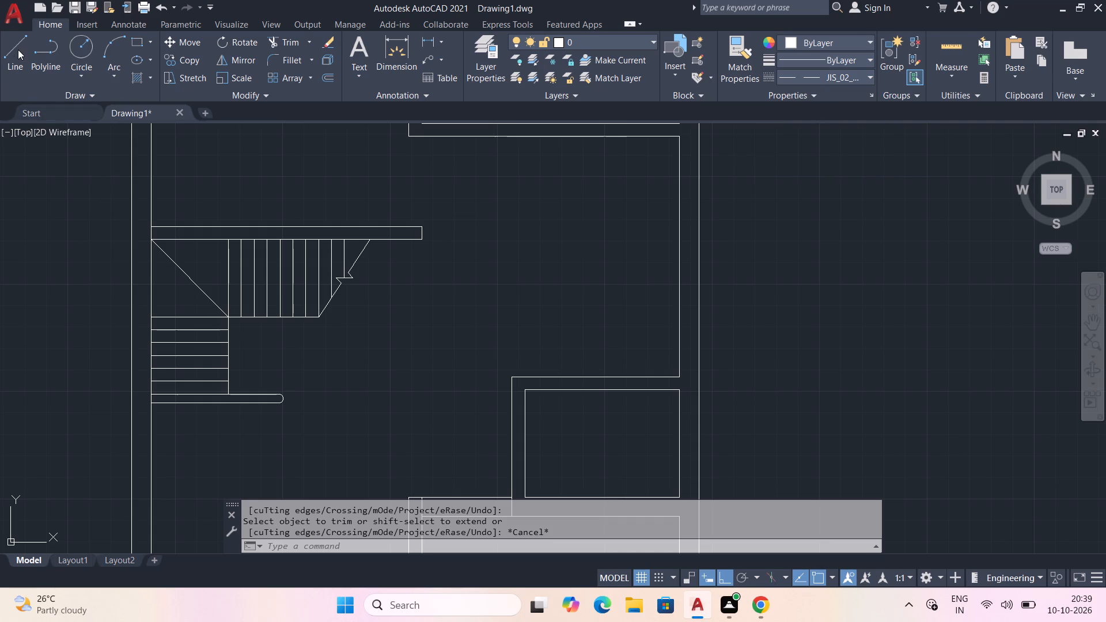
Draw a vertical dashed line about 14' long from the midpoint of the upper partition's end to the midpoint of the lower partition's top end.
{"action": "left_click", "coordinate": [18, 48]}
{"action": "middle_click_drag", "start_coordinate": [521, 259], "coordinate": [505, 291]}
{"action": "scroll", "coordinate": [505, 291], "scroll_direction": "down", "scroll_amount": 1}
{"action": "scroll", "coordinate": [438, 216], "scroll_direction": "up", "scroll_amount": 1}
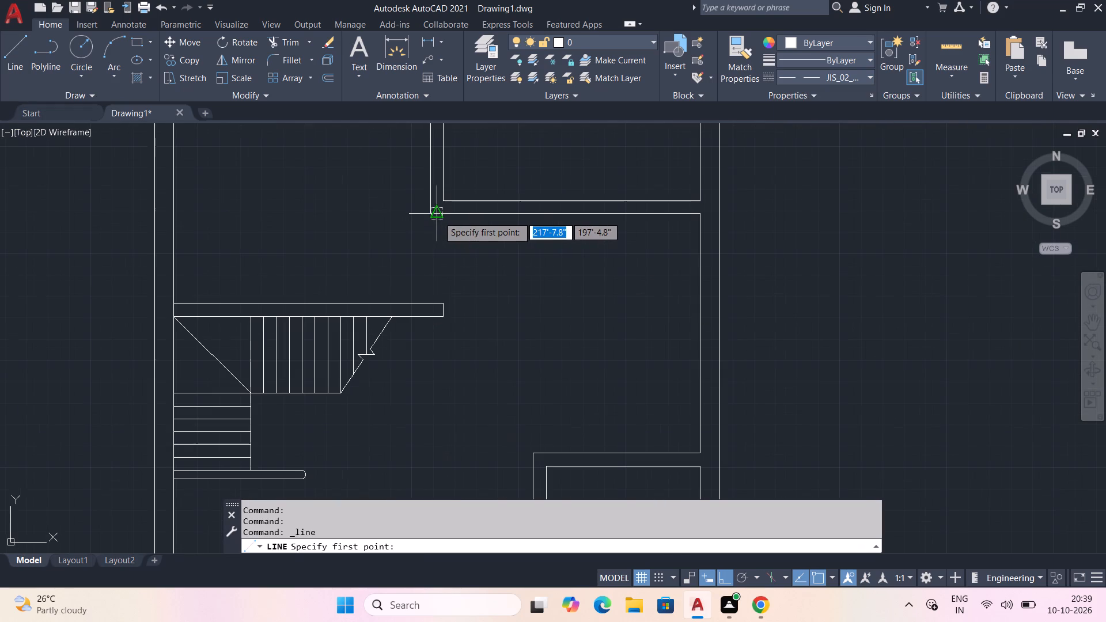
{"action": "left_click", "coordinate": [438, 216]}
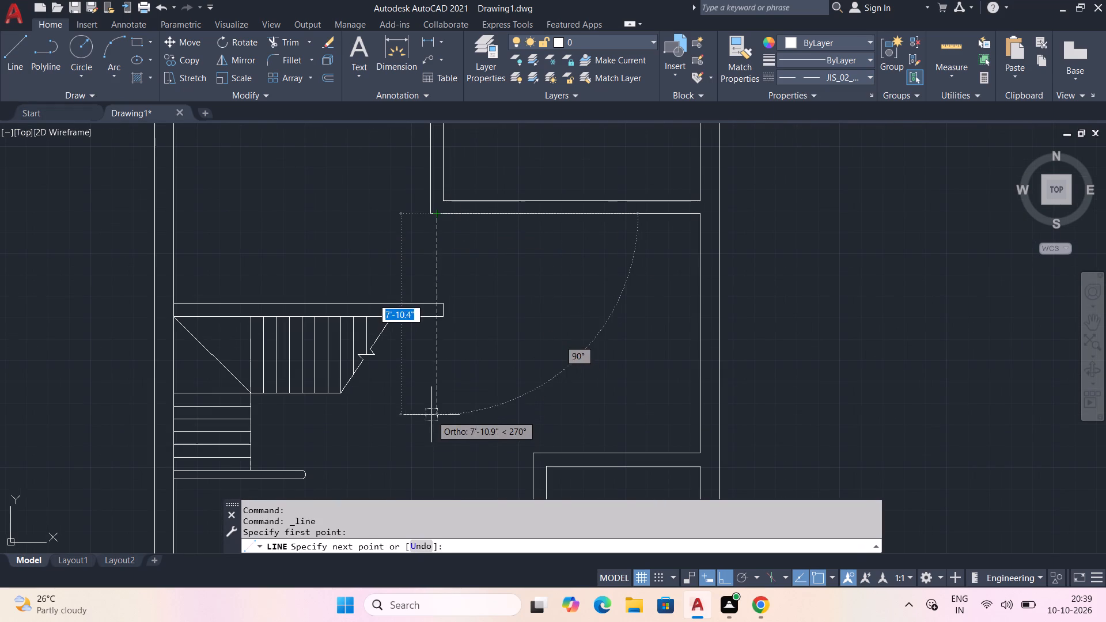
{"action": "middle_click_drag", "start_coordinate": [431, 414], "coordinate": [418, 172]}
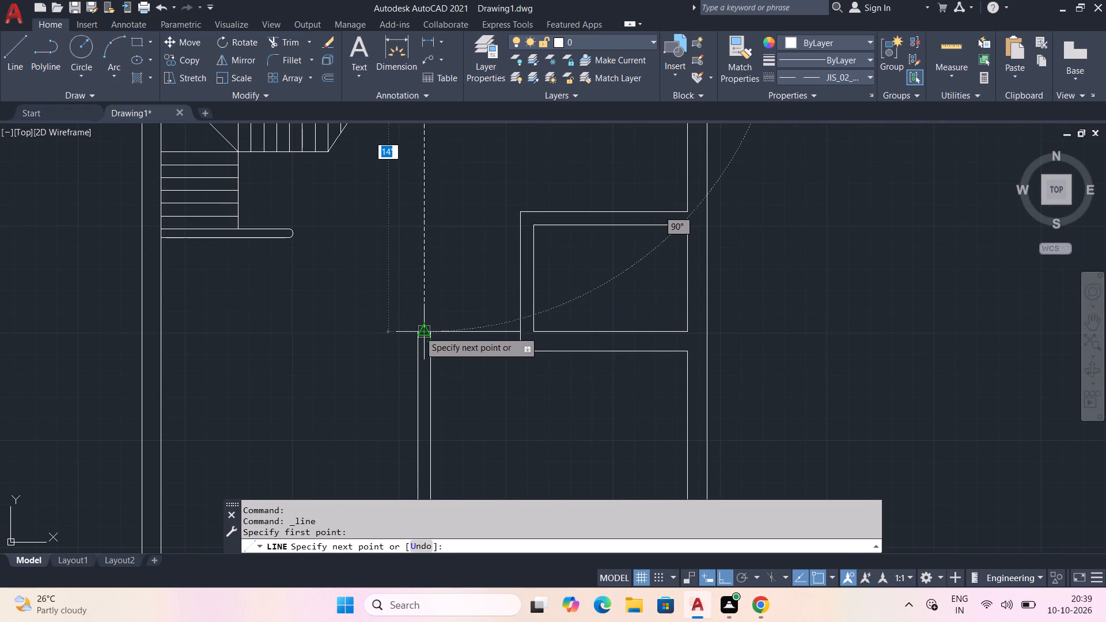
{"action": "left_click", "coordinate": [419, 331]}
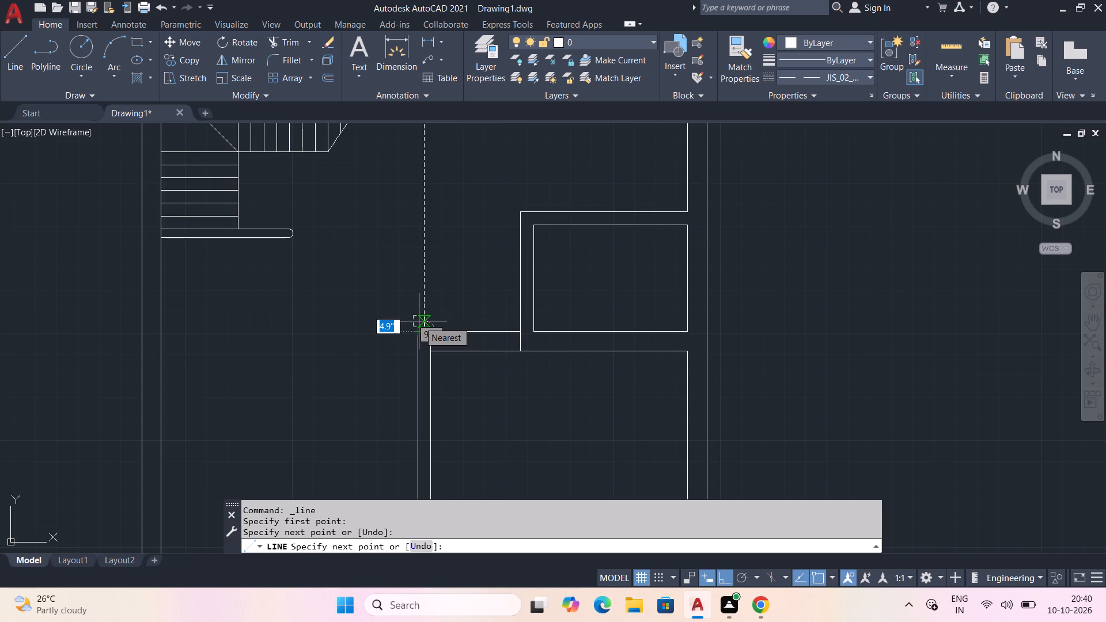
{"action": "key", "text": "space"}
Draw a horizontal dashed line about 5'-1.4" long from the rounded end of the wall below the stair to the vertical dashed line.
{"action": "key", "text": "space"}
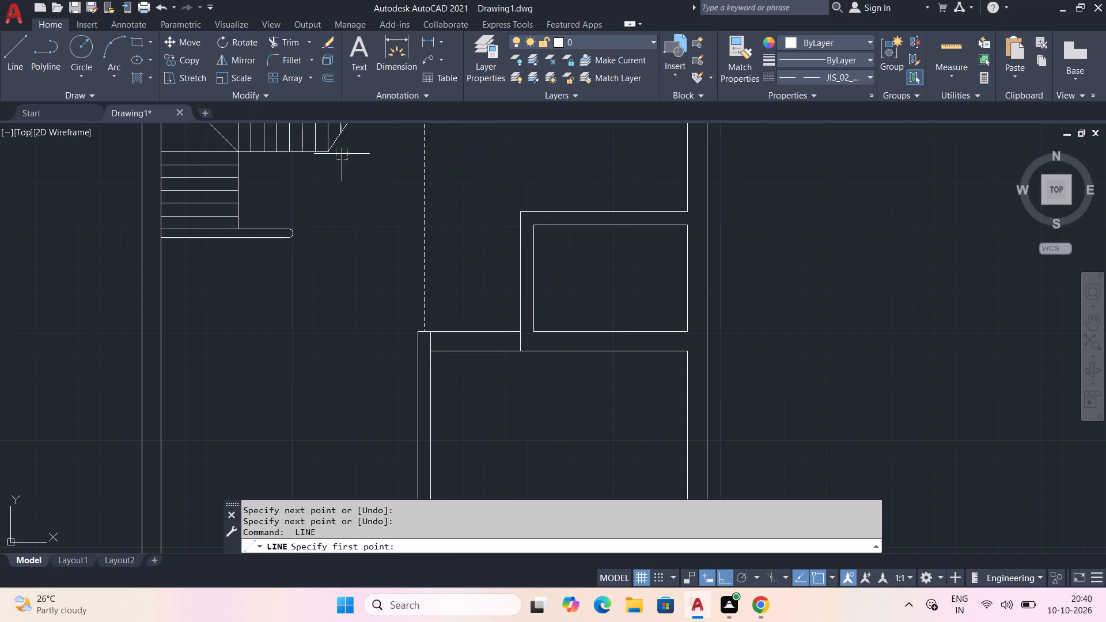
{"action": "scroll", "coordinate": [324, 241], "scroll_direction": "up", "scroll_amount": 3}
{"action": "left_click", "coordinate": [188, 210]}
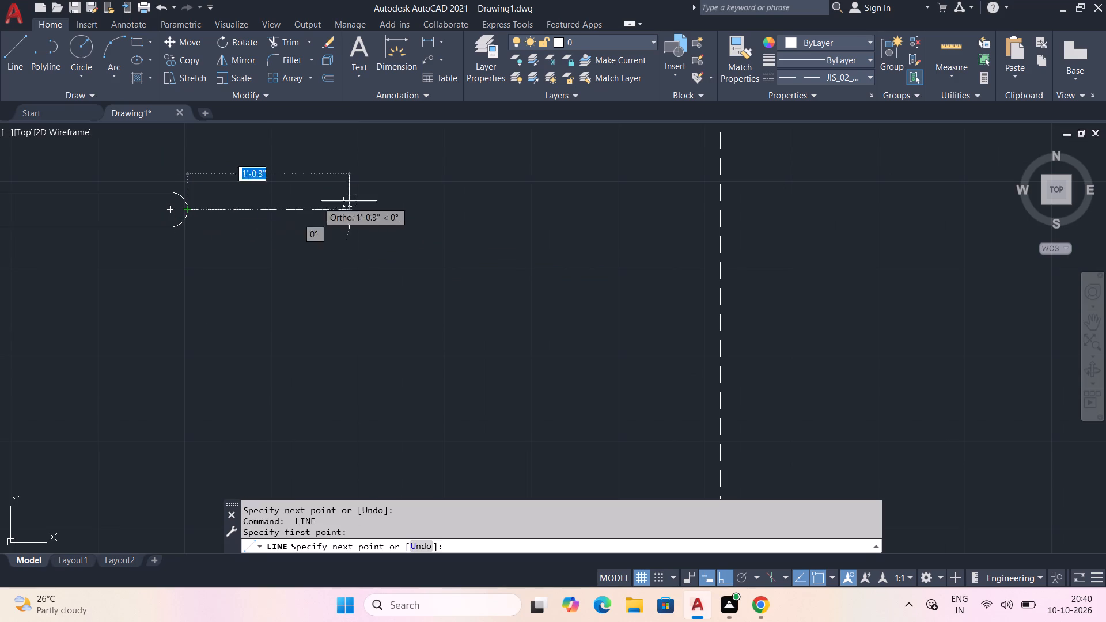
{"action": "left_click", "coordinate": [719, 208]}
{"action": "key", "text": "space"}
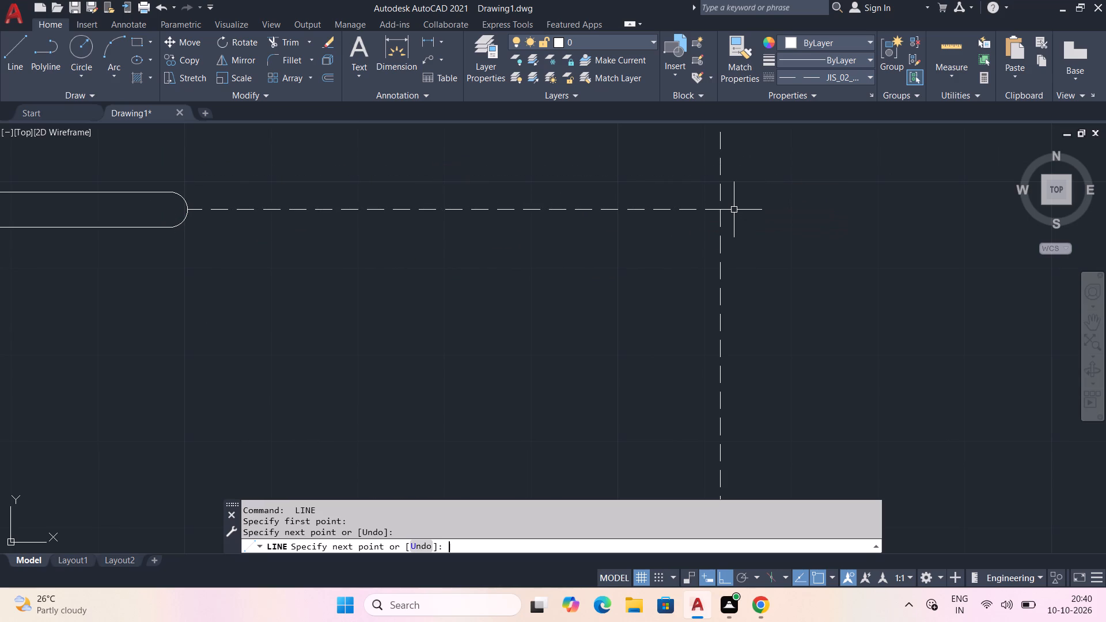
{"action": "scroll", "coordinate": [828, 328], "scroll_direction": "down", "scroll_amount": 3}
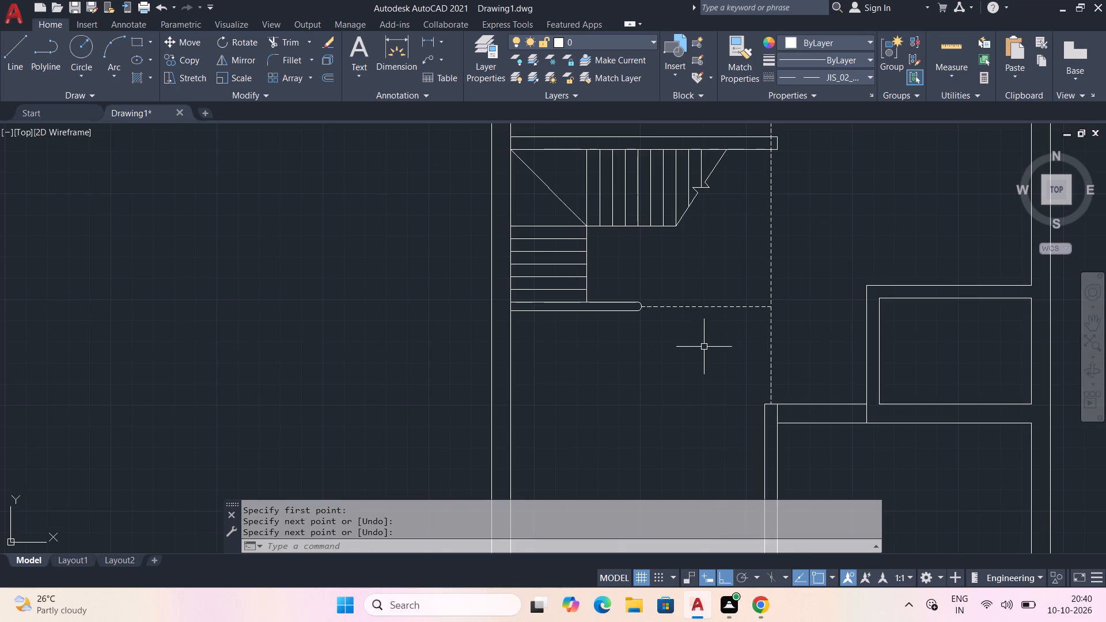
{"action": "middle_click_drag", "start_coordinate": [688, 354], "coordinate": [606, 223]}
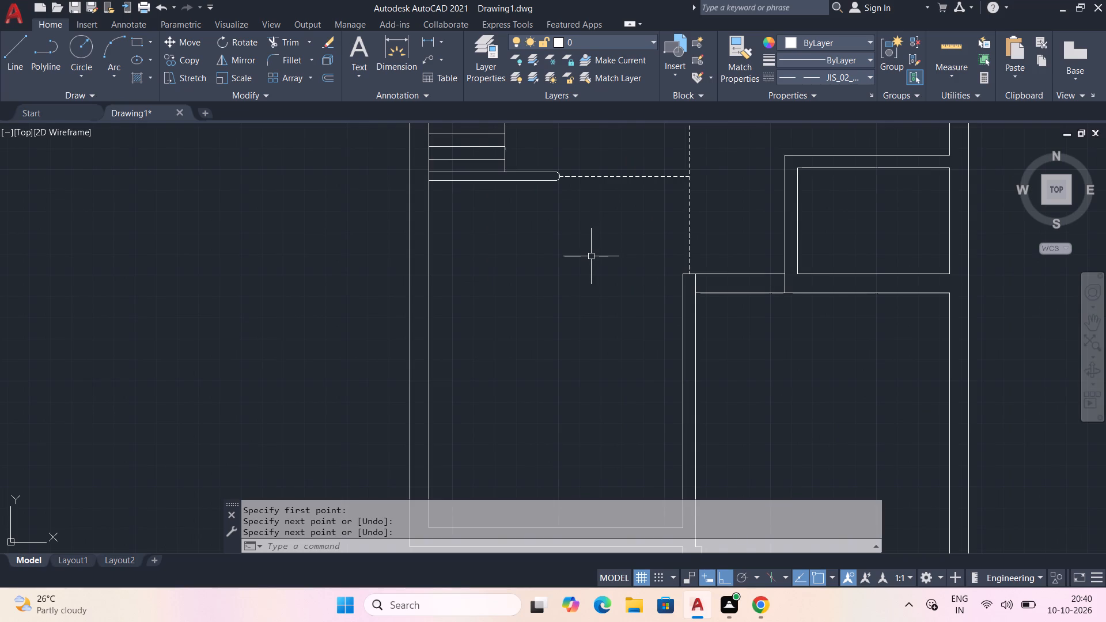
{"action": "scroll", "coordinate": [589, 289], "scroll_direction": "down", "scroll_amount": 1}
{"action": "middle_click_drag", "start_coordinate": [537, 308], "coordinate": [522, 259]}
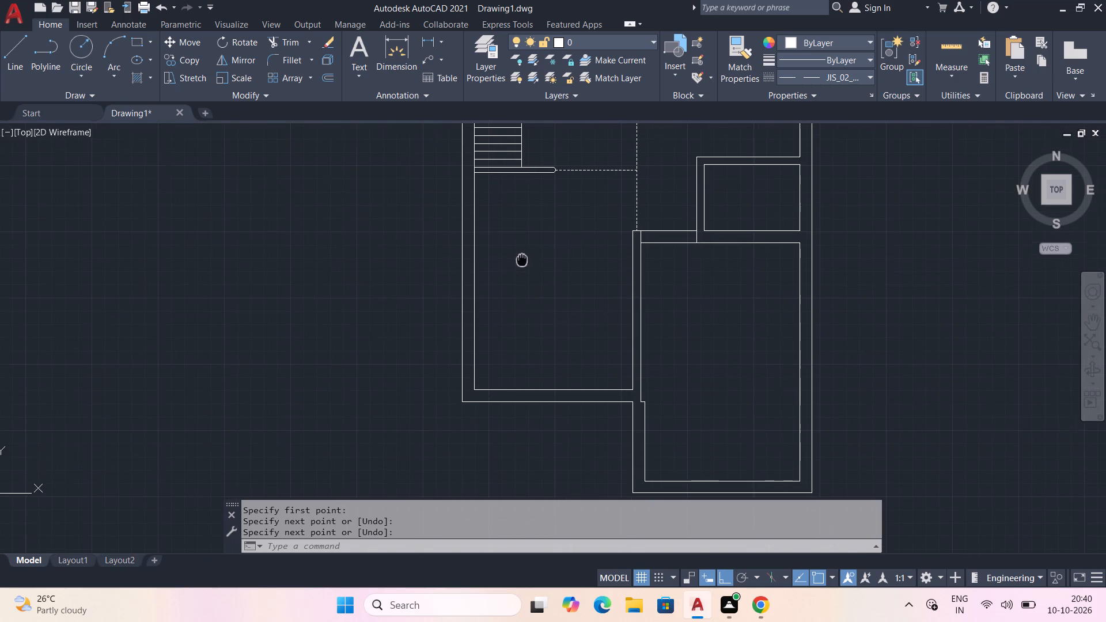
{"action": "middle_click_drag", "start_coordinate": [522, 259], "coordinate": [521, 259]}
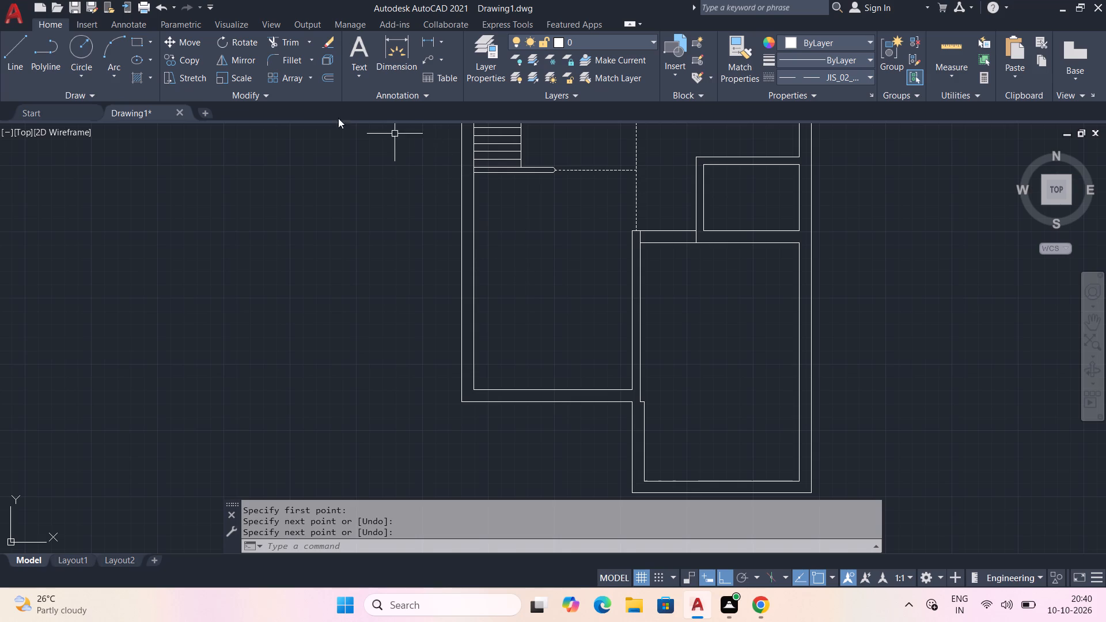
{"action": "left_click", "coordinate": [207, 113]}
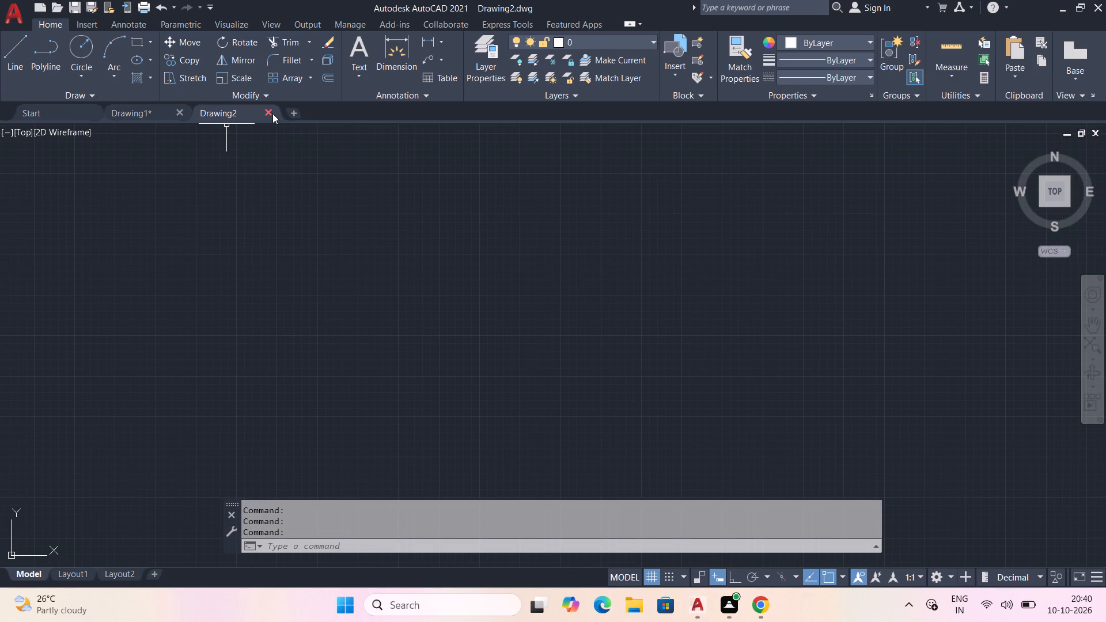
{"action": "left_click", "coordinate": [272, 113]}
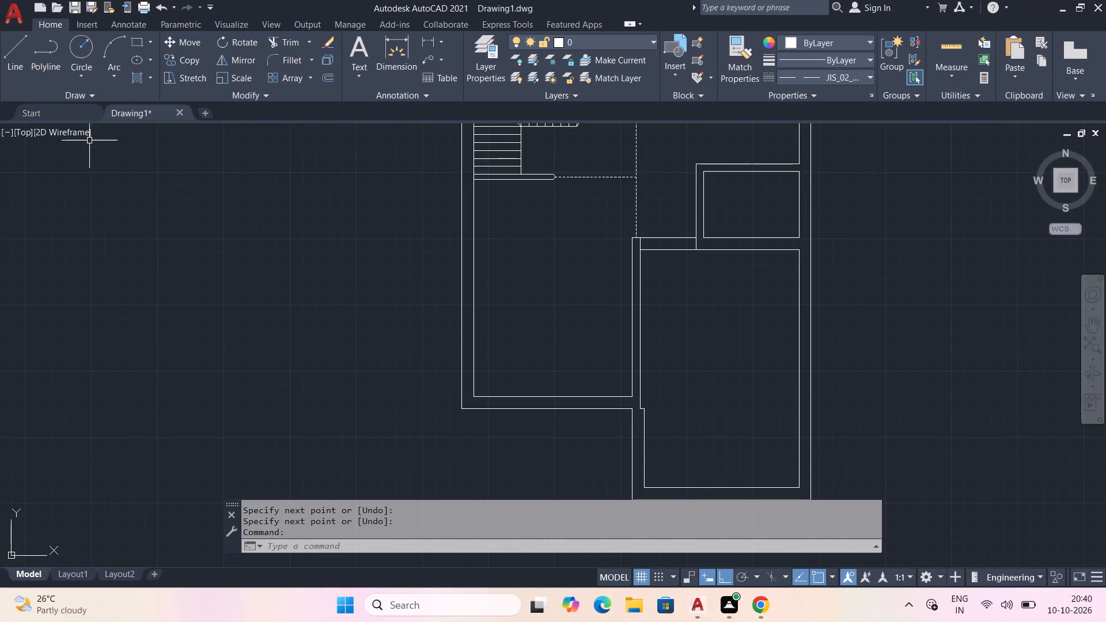
Look through the recent documents on the Start page in the different list views and return to Drawing1.
{"action": "left_click", "coordinate": [89, 111]}
{"action": "scroll", "coordinate": [673, 328], "scroll_direction": "down", "scroll_amount": 3}
{"action": "scroll", "coordinate": [527, 371], "scroll_direction": "down", "scroll_amount": 3}
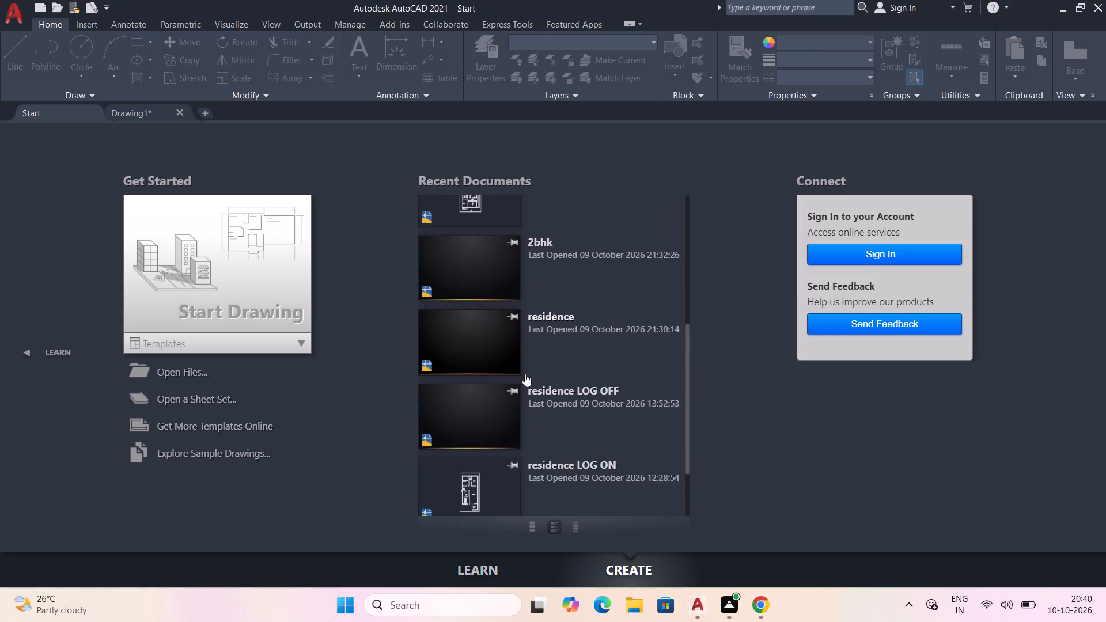
{"action": "scroll", "coordinate": [525, 374], "scroll_direction": "down", "scroll_amount": 10}
{"action": "scroll", "coordinate": [463, 423], "scroll_direction": "down", "scroll_amount": 4}
{"action": "scroll", "coordinate": [467, 455], "scroll_direction": "up", "scroll_amount": 5}
{"action": "scroll", "coordinate": [467, 443], "scroll_direction": "down", "scroll_amount": 7}
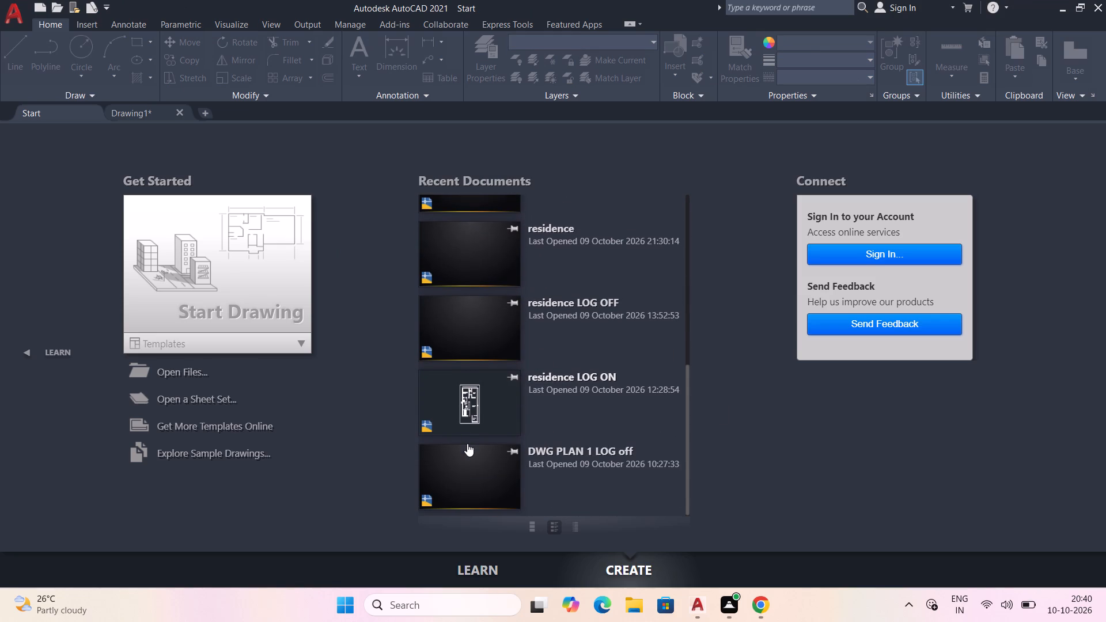
{"action": "scroll", "coordinate": [467, 443], "scroll_direction": "down", "scroll_amount": 18}
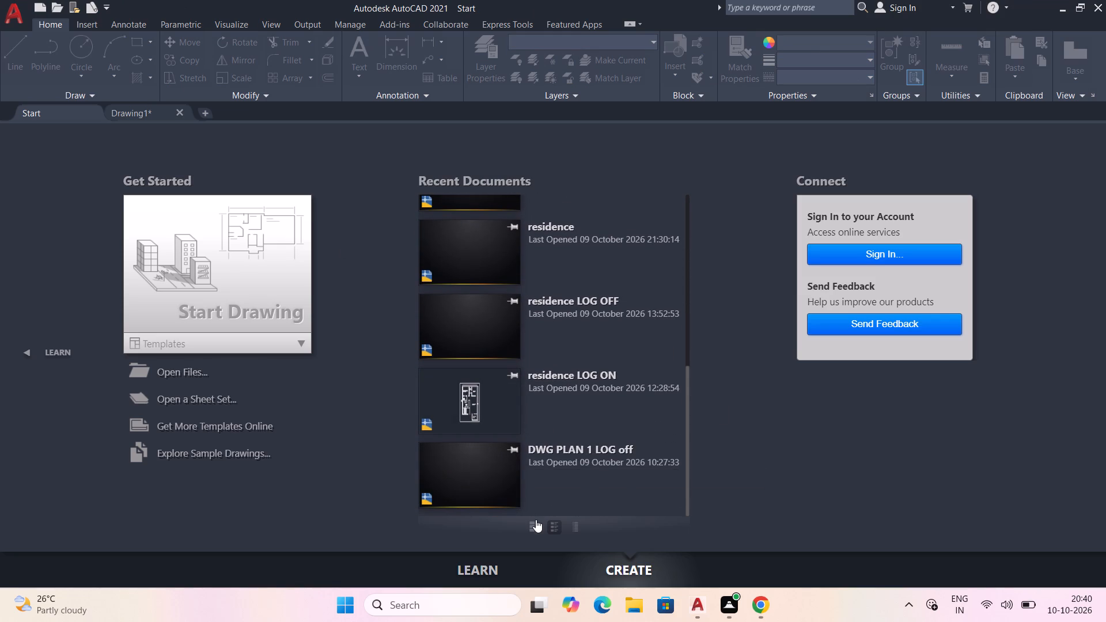
{"action": "left_click", "coordinate": [535, 524]}
{"action": "left_click", "coordinate": [553, 526]}
{"action": "left_click", "coordinate": [573, 529]}
{"action": "scroll", "coordinate": [551, 473], "scroll_direction": "down", "scroll_amount": 7}
{"action": "scroll", "coordinate": [494, 447], "scroll_direction": "up", "scroll_amount": 3}
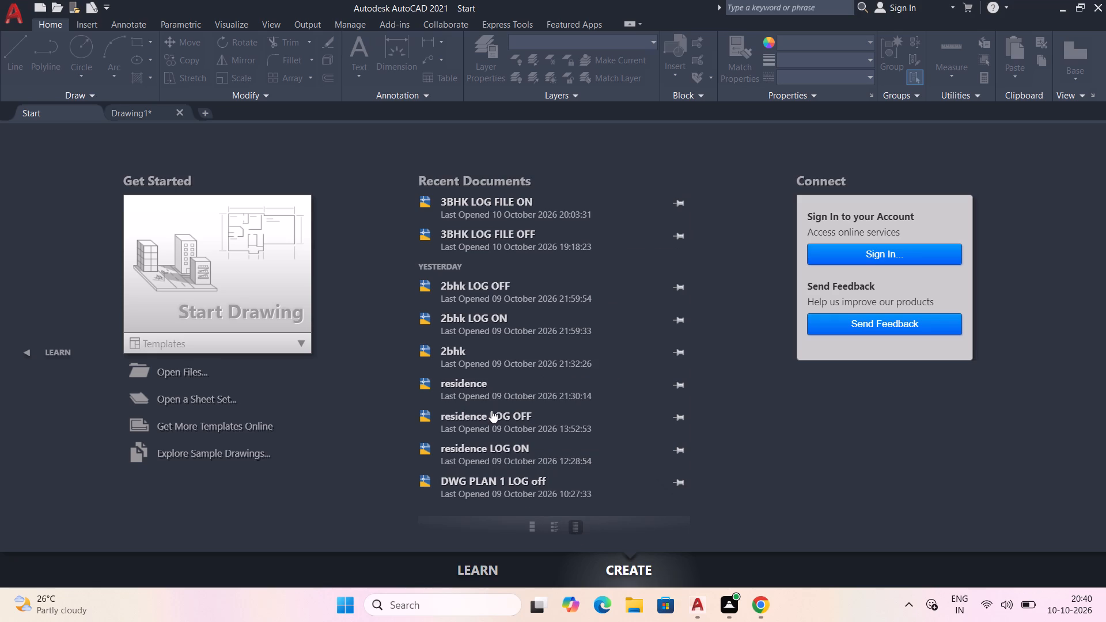
{"action": "scroll", "coordinate": [491, 410], "scroll_direction": "up", "scroll_amount": 2}
{"action": "scroll", "coordinate": [494, 405], "scroll_direction": "down", "scroll_amount": 3}
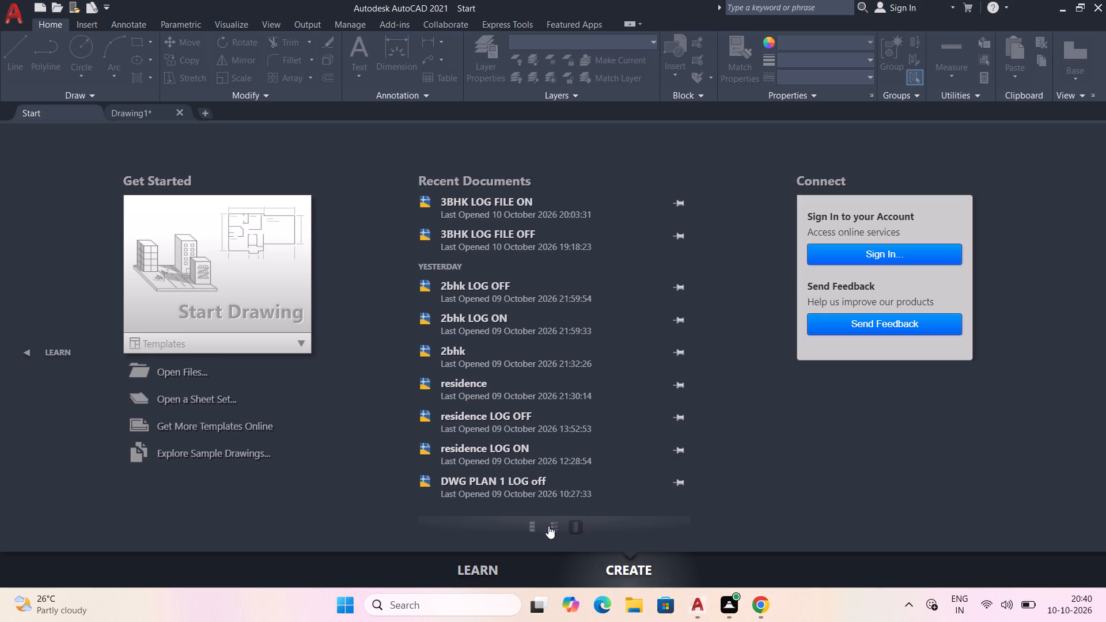
{"action": "left_click", "coordinate": [548, 526]}
{"action": "left_click", "coordinate": [532, 526]}
{"action": "scroll", "coordinate": [517, 520], "scroll_direction": "down", "scroll_amount": 1}
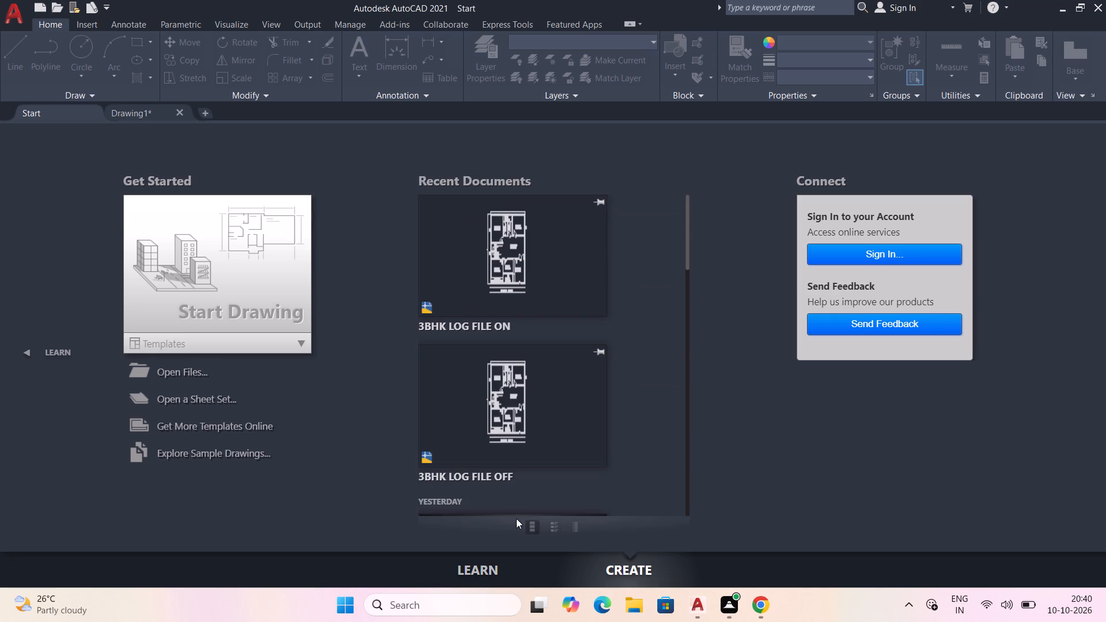
{"action": "scroll", "coordinate": [516, 518], "scroll_direction": "down", "scroll_amount": 2}
{"action": "left_click", "coordinate": [554, 523]}
{"action": "scroll", "coordinate": [514, 476], "scroll_direction": "down", "scroll_amount": 9}
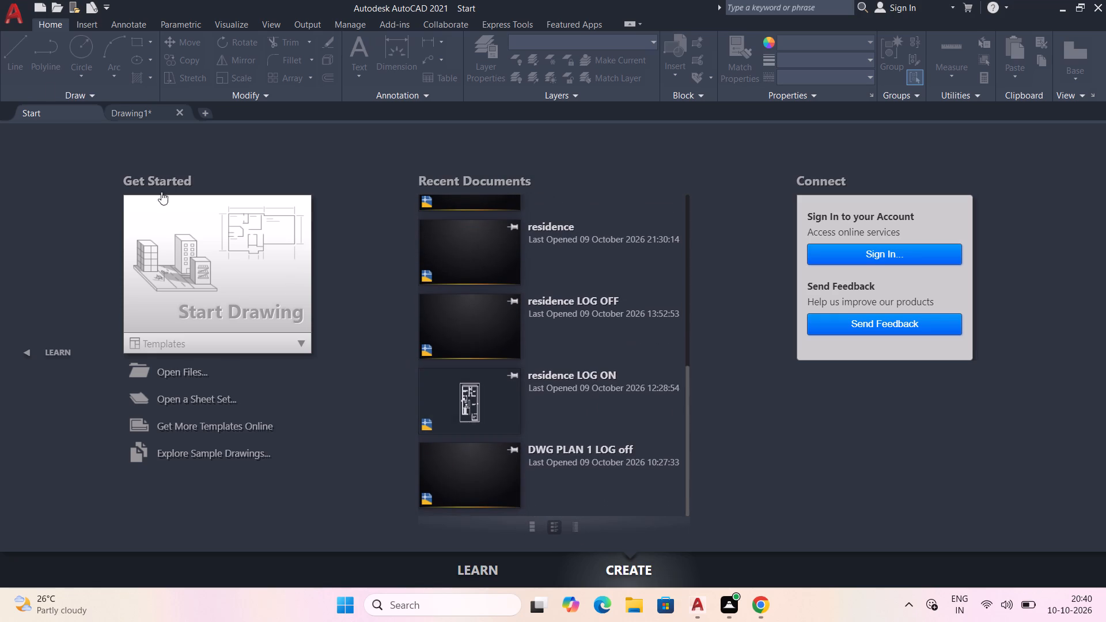
{"action": "left_click", "coordinate": [166, 116]}
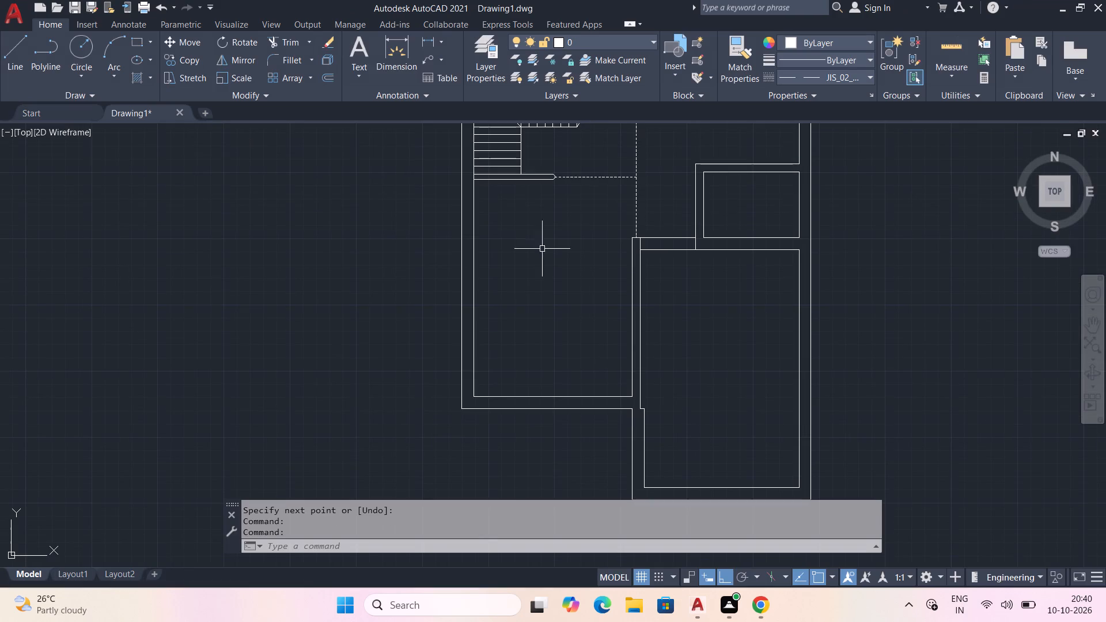
Look over the floor plan from the southern rooms up to the north outer wall.
{"action": "middle_click_drag", "start_coordinate": [584, 253], "coordinate": [357, 308]}
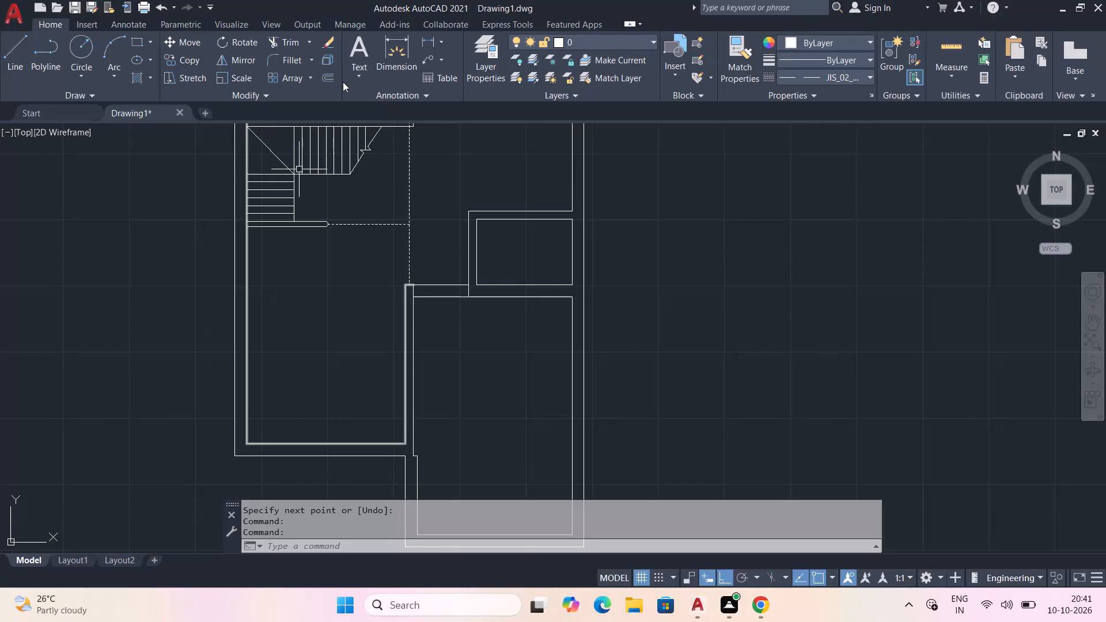
{"action": "middle_click_drag", "start_coordinate": [346, 284], "coordinate": [406, 144]}
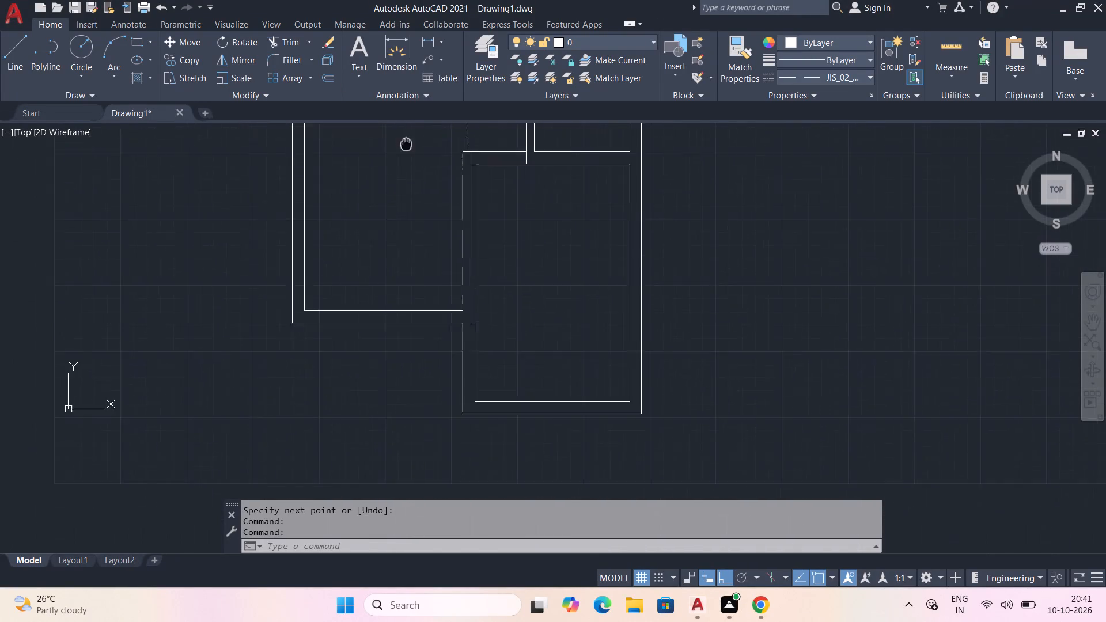
{"action": "middle_click_drag", "start_coordinate": [406, 144], "coordinate": [410, 130]}
{"action": "middle_click_drag", "start_coordinate": [446, 246], "coordinate": [404, 502]}
{"action": "middle_click_drag", "start_coordinate": [393, 308], "coordinate": [388, 352]}
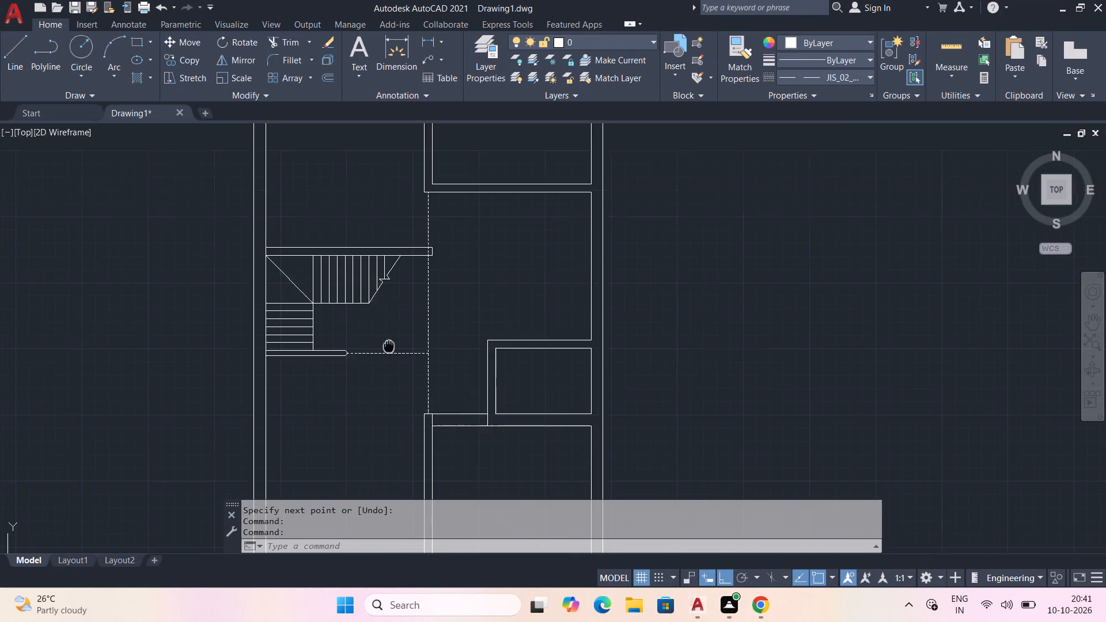
{"action": "middle_click_drag", "start_coordinate": [388, 352], "coordinate": [366, 438]}
{"action": "scroll", "coordinate": [341, 310], "scroll_direction": "down", "scroll_amount": 1}
{"action": "middle_click_drag", "start_coordinate": [328, 270], "coordinate": [320, 229]}
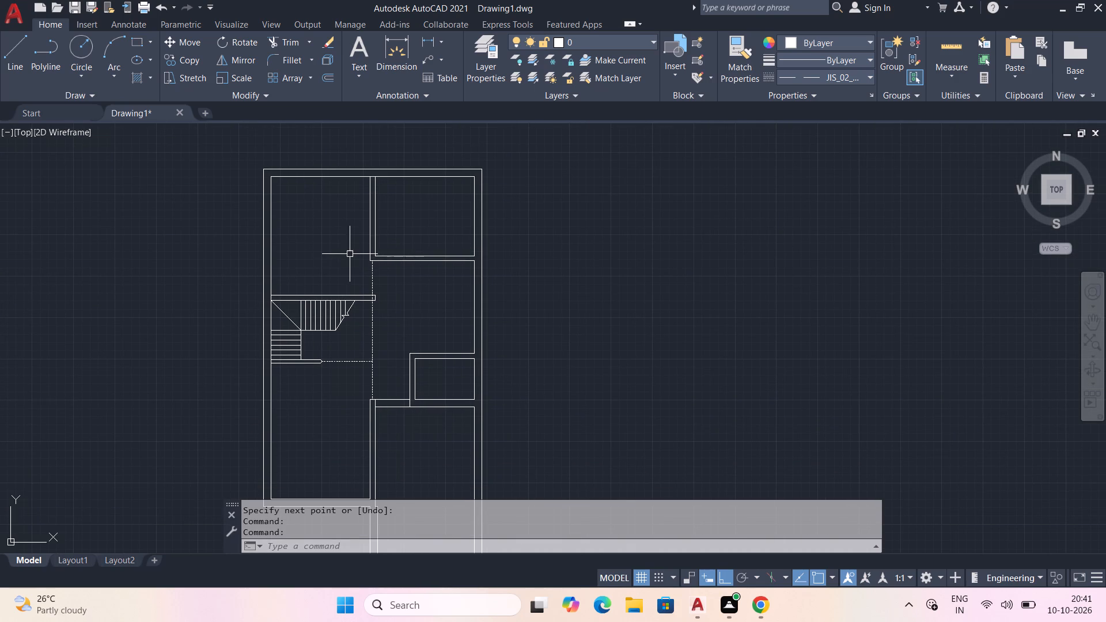
{"action": "middle_click_drag", "start_coordinate": [344, 259], "coordinate": [331, 321]}
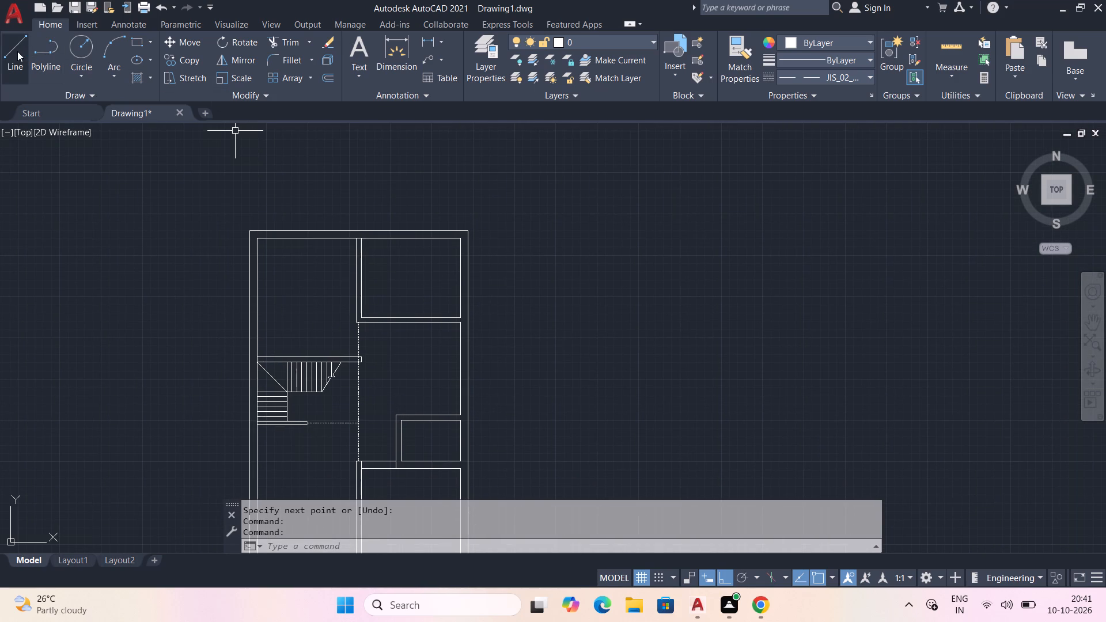
Draw a short vertical line across the partition below the northeast room, at the room's southwest inner corner.
{"action": "scroll", "coordinate": [333, 203], "scroll_direction": "up", "scroll_amount": 2}
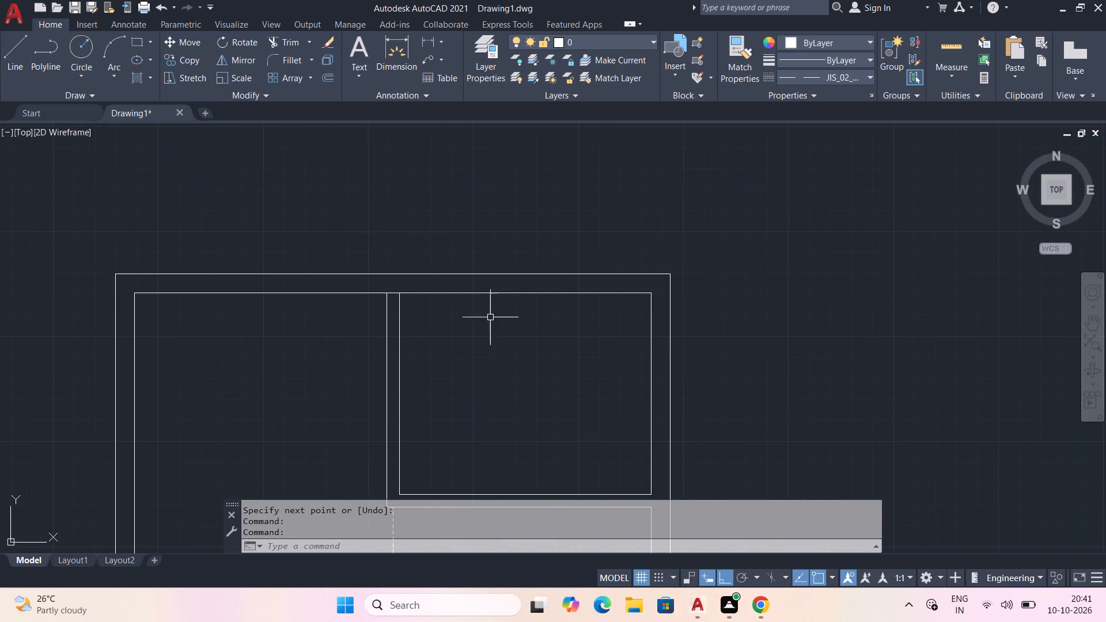
{"action": "middle_click_drag", "start_coordinate": [514, 365], "coordinate": [361, 187]}
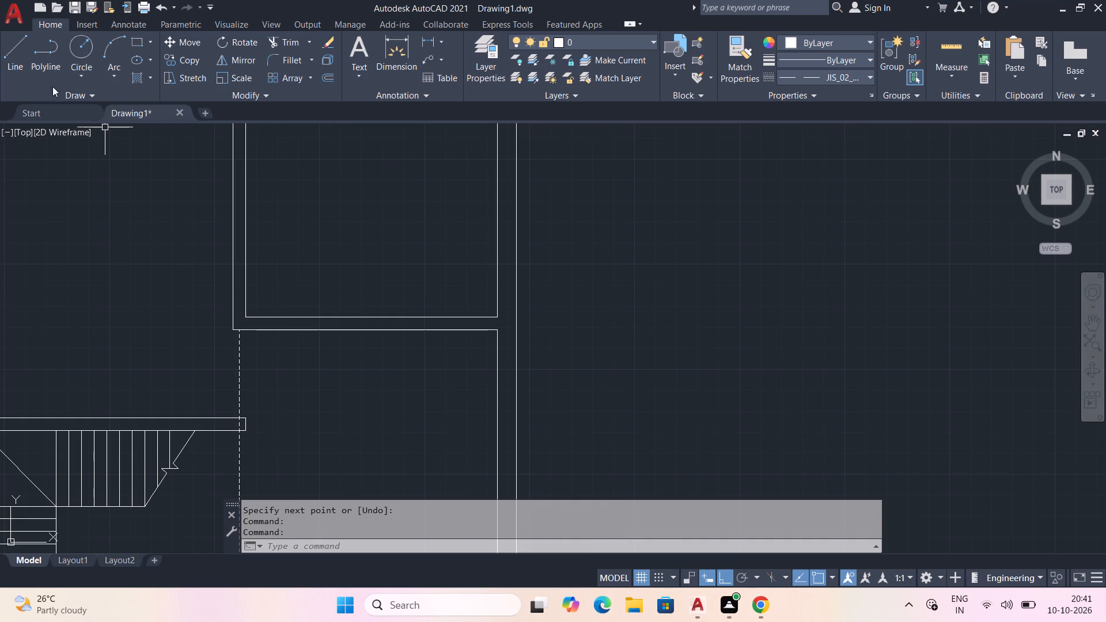
{"action": "left_click", "coordinate": [0, 54]}
{"action": "left_click", "coordinate": [11, 51]}
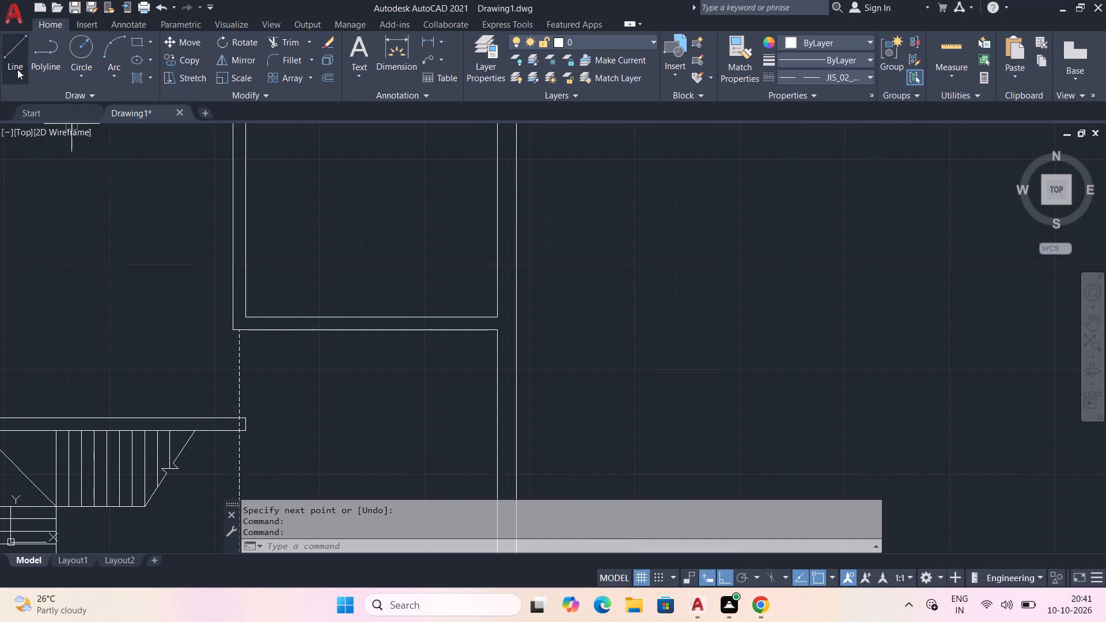
{"action": "scroll", "coordinate": [388, 407], "scroll_direction": "up", "scroll_amount": 2}
{"action": "middle_click_drag", "start_coordinate": [244, 335], "coordinate": [254, 422]}
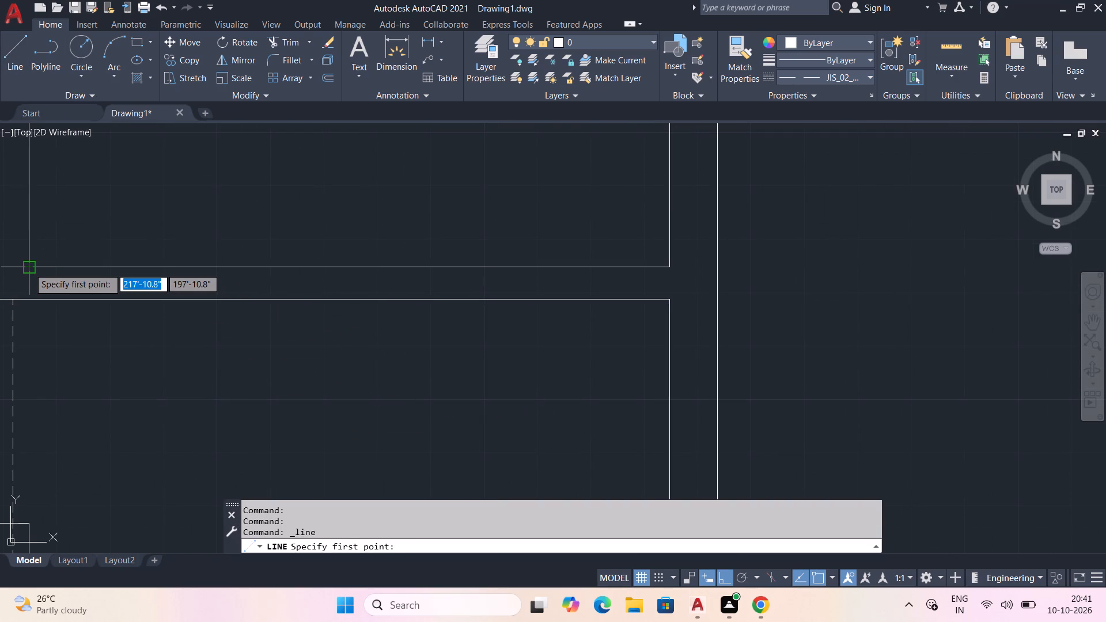
{"action": "left_click", "coordinate": [25, 265]}
{"action": "left_click", "coordinate": [29, 295]}
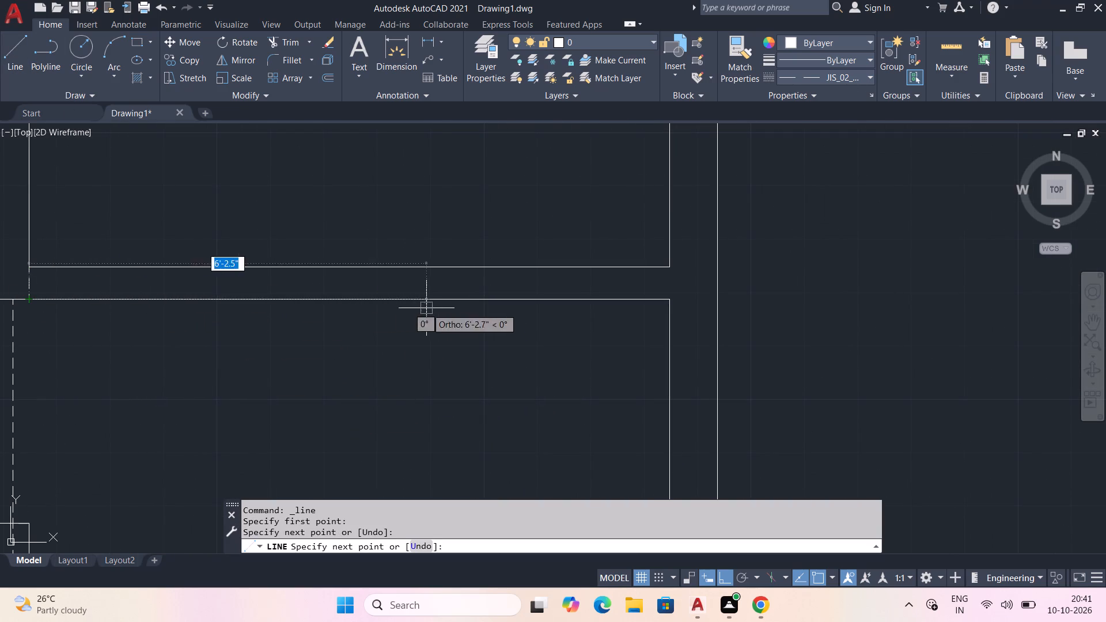
{"action": "right_click", "coordinate": [61, 312]}
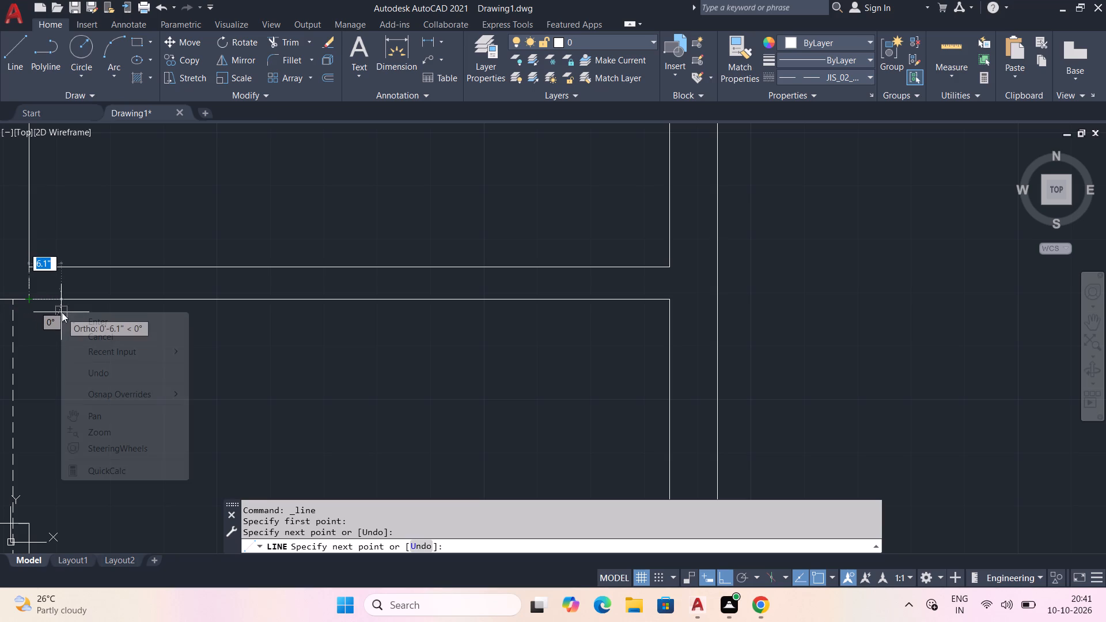
{"action": "left_click", "coordinate": [128, 324]}
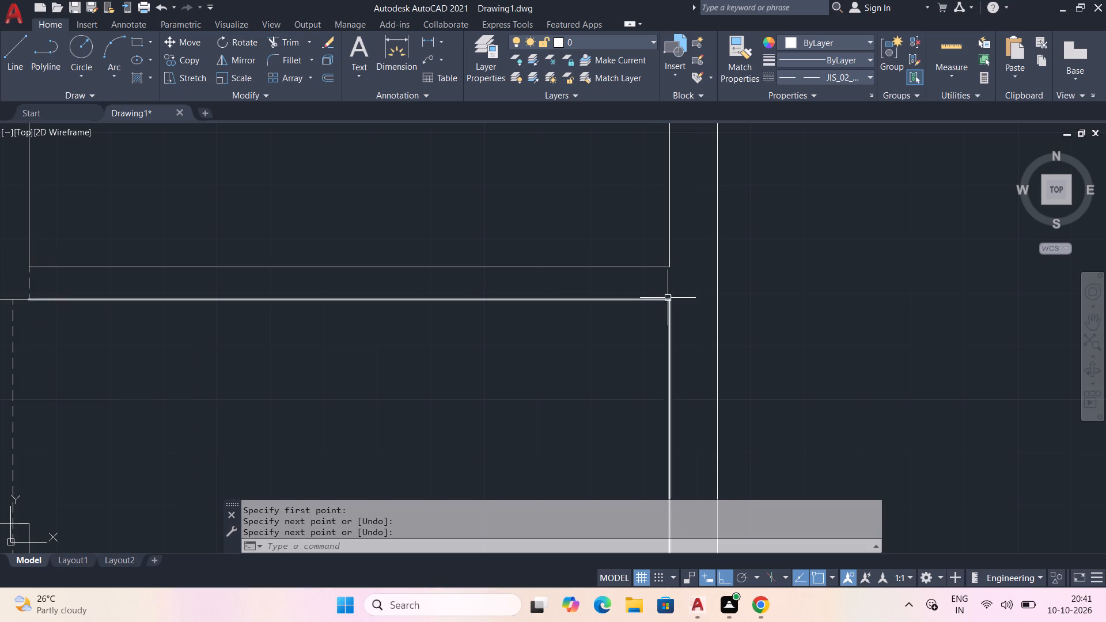
Draw a matching short vertical line across the same partition where it meets the east outer wall.
{"action": "left_click", "coordinate": [10, 38]}
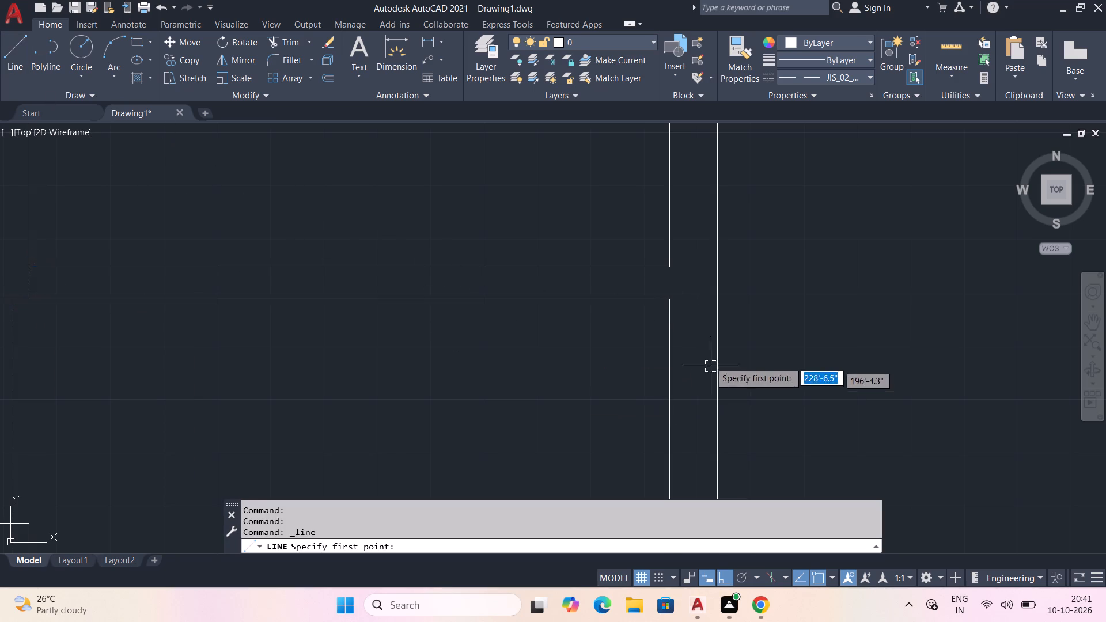
{"action": "left_click", "coordinate": [669, 271]}
{"action": "left_click", "coordinate": [666, 300]}
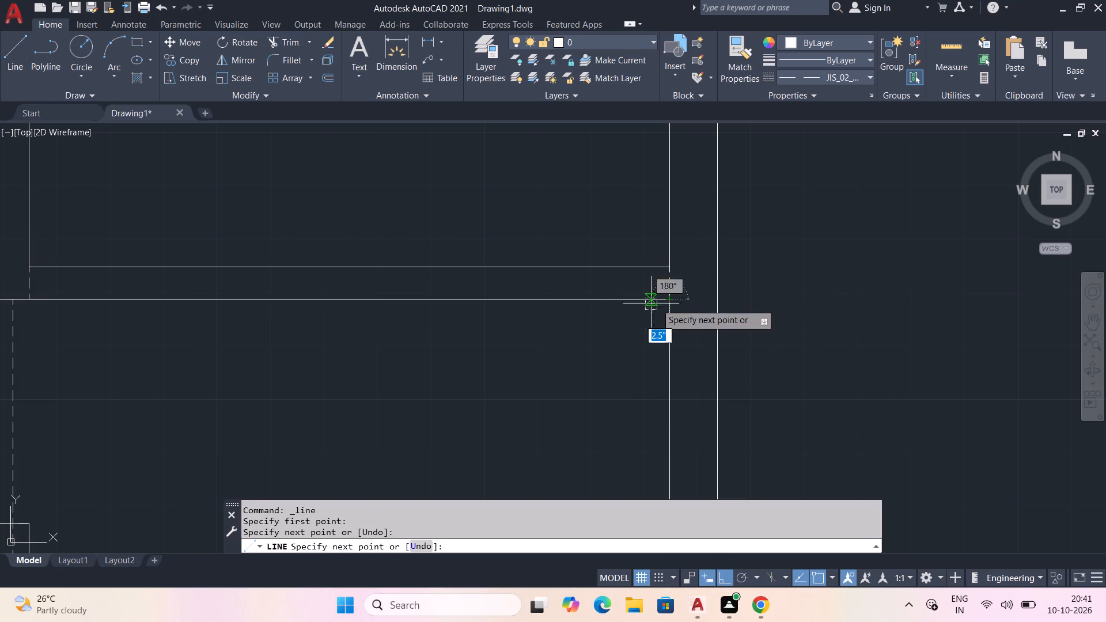
{"action": "right_click", "coordinate": [616, 318]}
{"action": "left_click", "coordinate": [650, 324]}
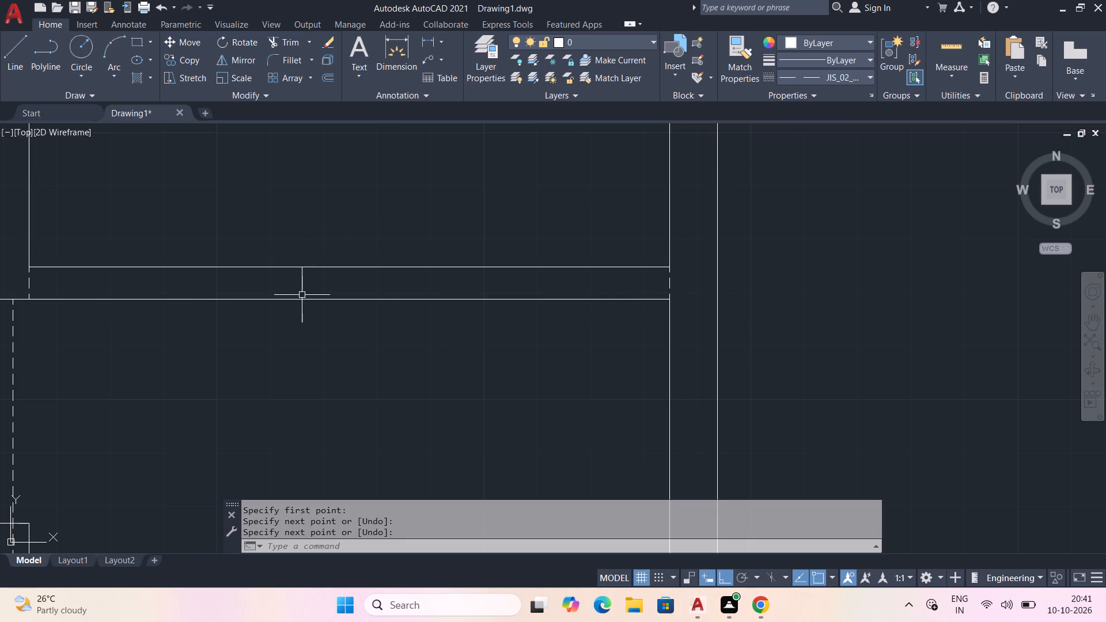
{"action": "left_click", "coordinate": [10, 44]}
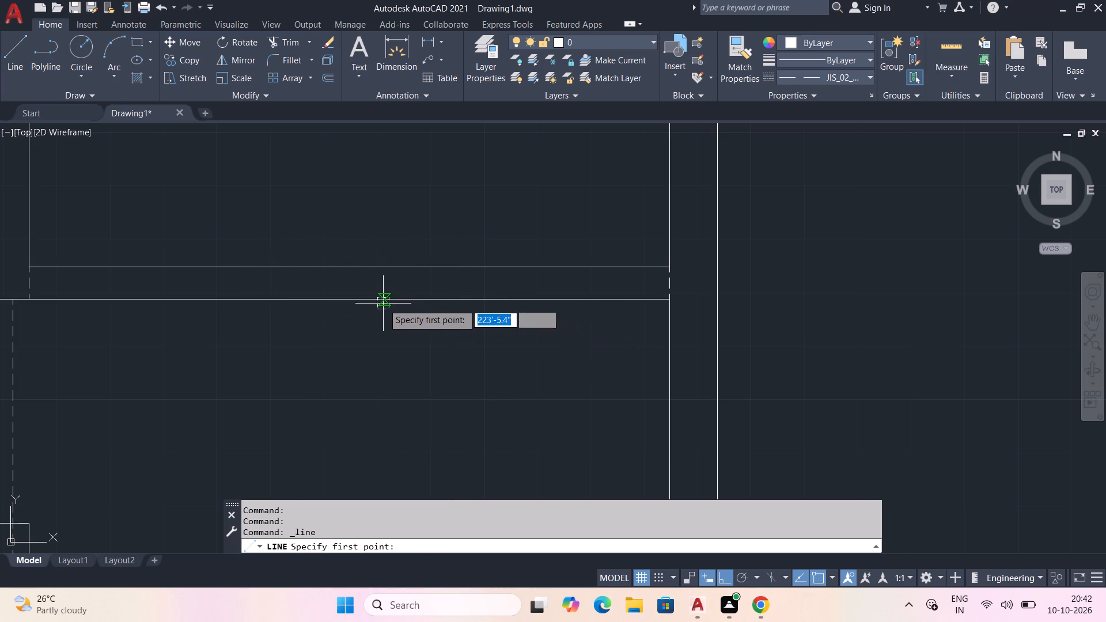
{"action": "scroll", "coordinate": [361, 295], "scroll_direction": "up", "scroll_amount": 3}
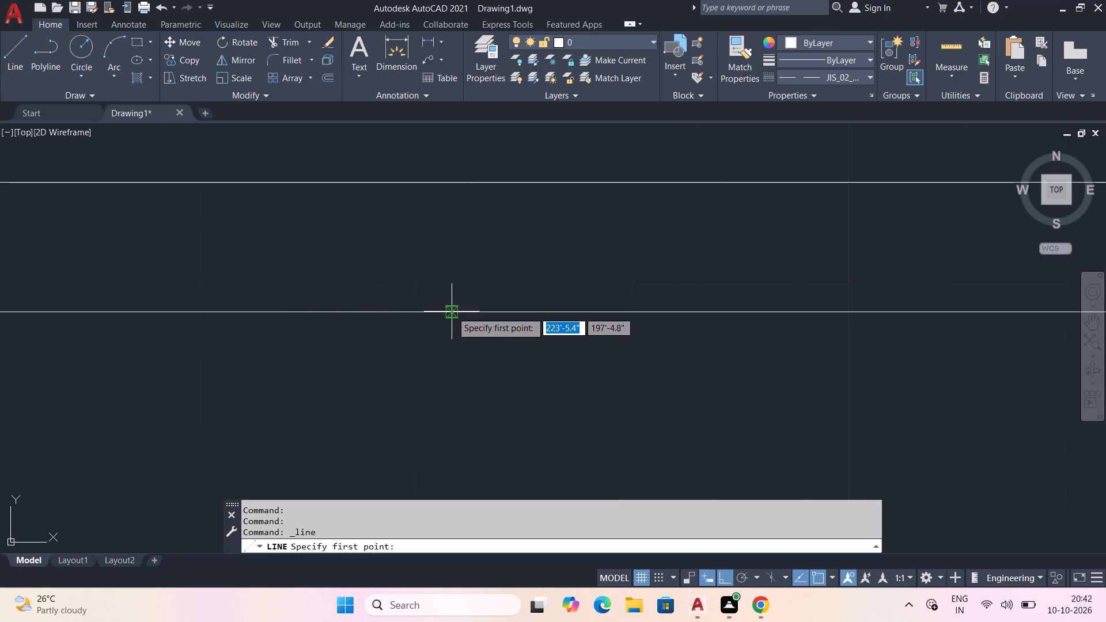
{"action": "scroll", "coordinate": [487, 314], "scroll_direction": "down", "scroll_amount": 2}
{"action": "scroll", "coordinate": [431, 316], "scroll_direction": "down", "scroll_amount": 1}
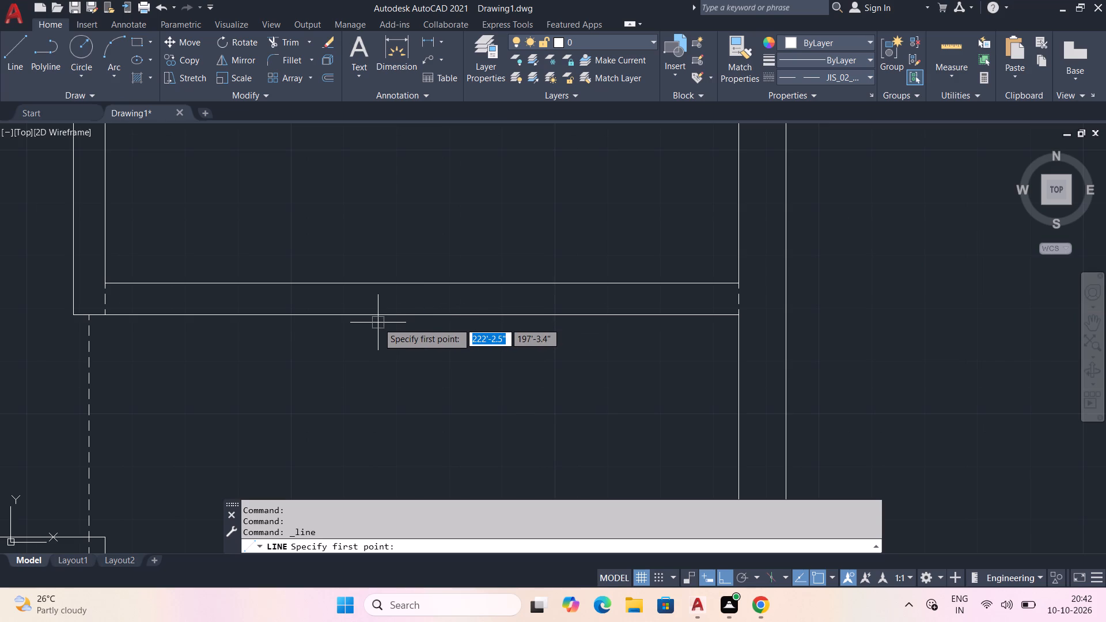
Offset the two short lines at the partition's ends 2' inward, toward the middle of the partition.
{"action": "left_click", "coordinate": [323, 79]}
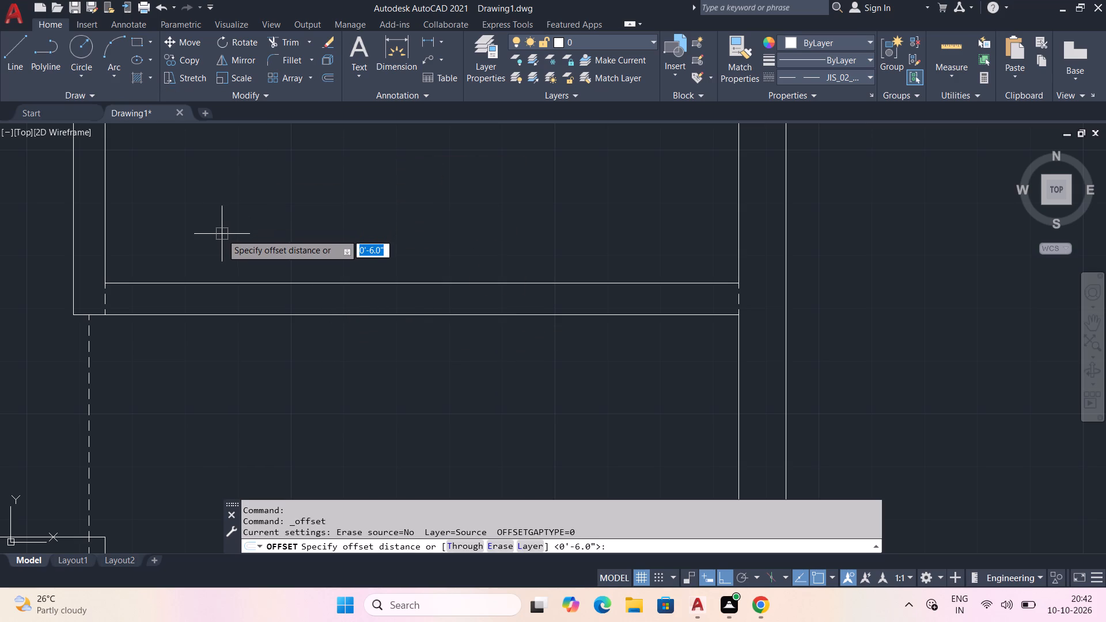
{"action": "key", "text": "2"}
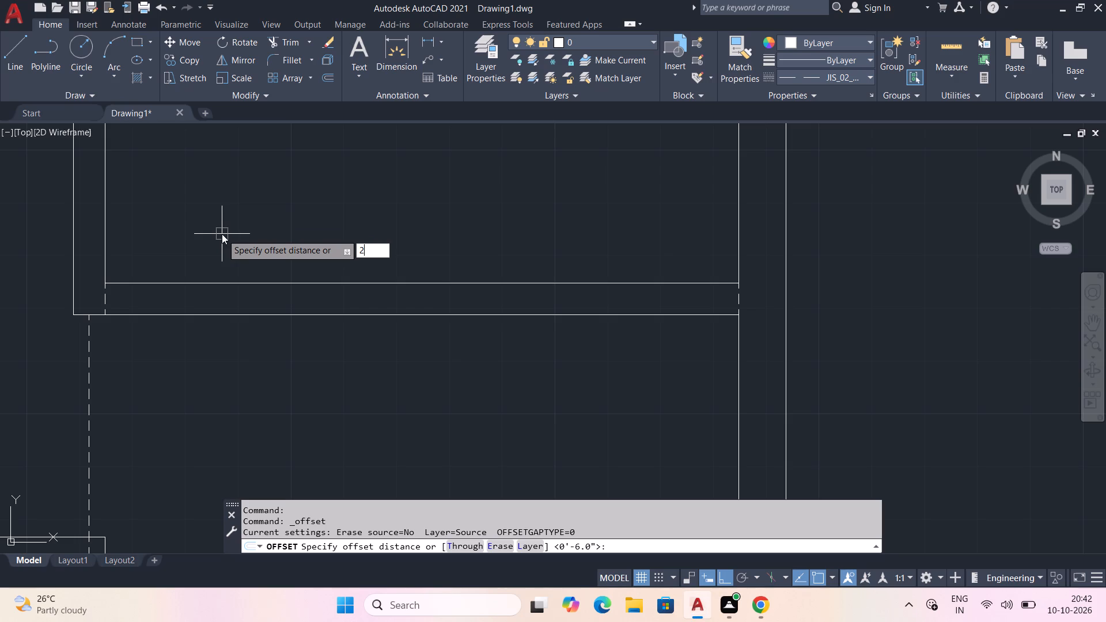
{"action": "key", "text": "apostrophe"}
{"action": "key", "text": "Return"}
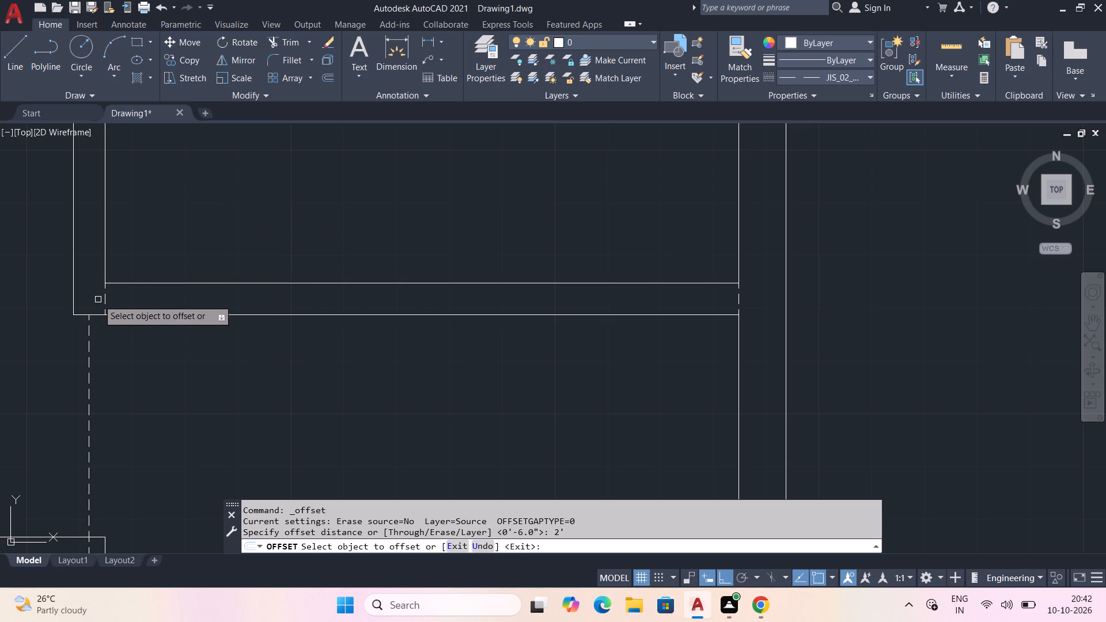
{"action": "left_click", "coordinate": [104, 299]}
{"action": "left_click", "coordinate": [257, 305]}
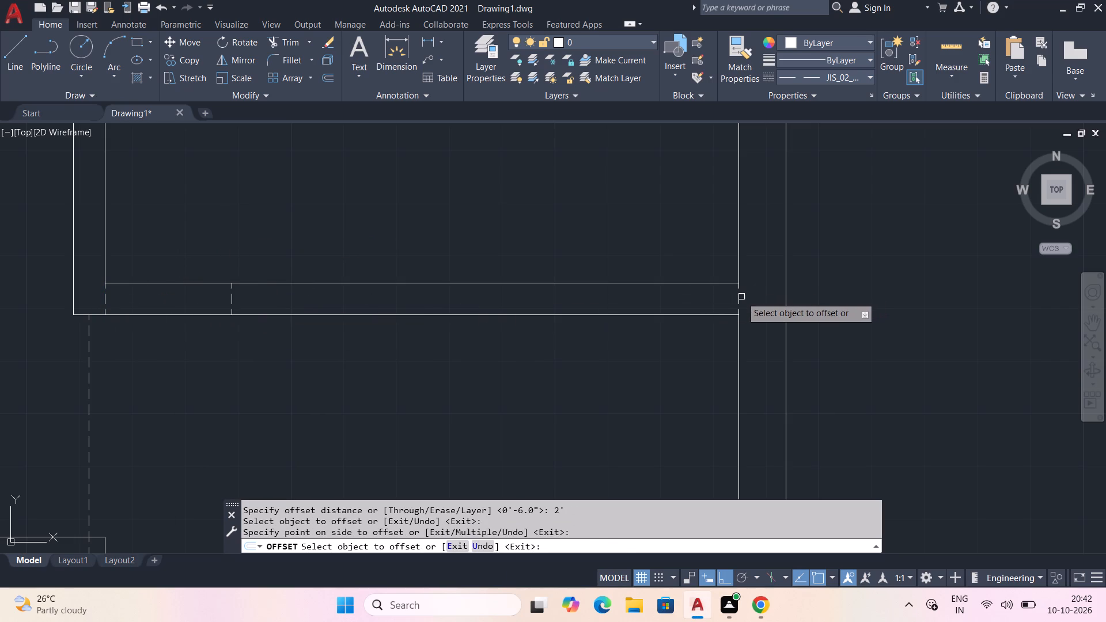
{"action": "left_click", "coordinate": [737, 298]}
{"action": "left_click", "coordinate": [585, 314]}
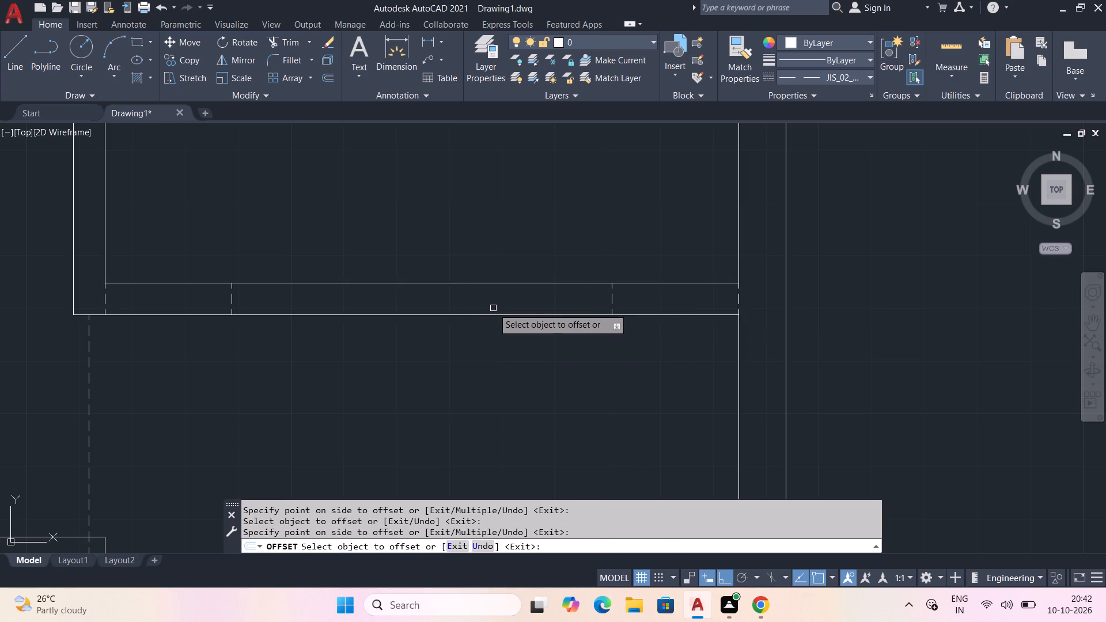
Offset the two new lines another 1' toward the middle of the partition to mark the sides of an opening.
{"action": "key", "text": "space"}
{"action": "key", "text": "space"}
{"action": "key", "text": "1"}
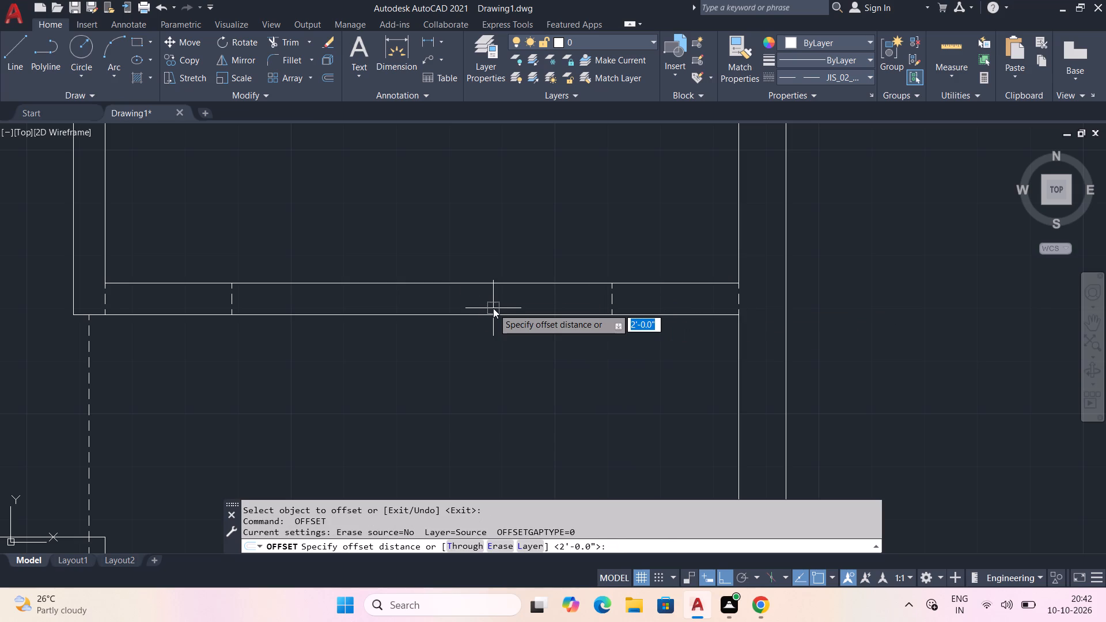
{"action": "key", "text": "apostrophe"}
{"action": "key", "text": "Return"}
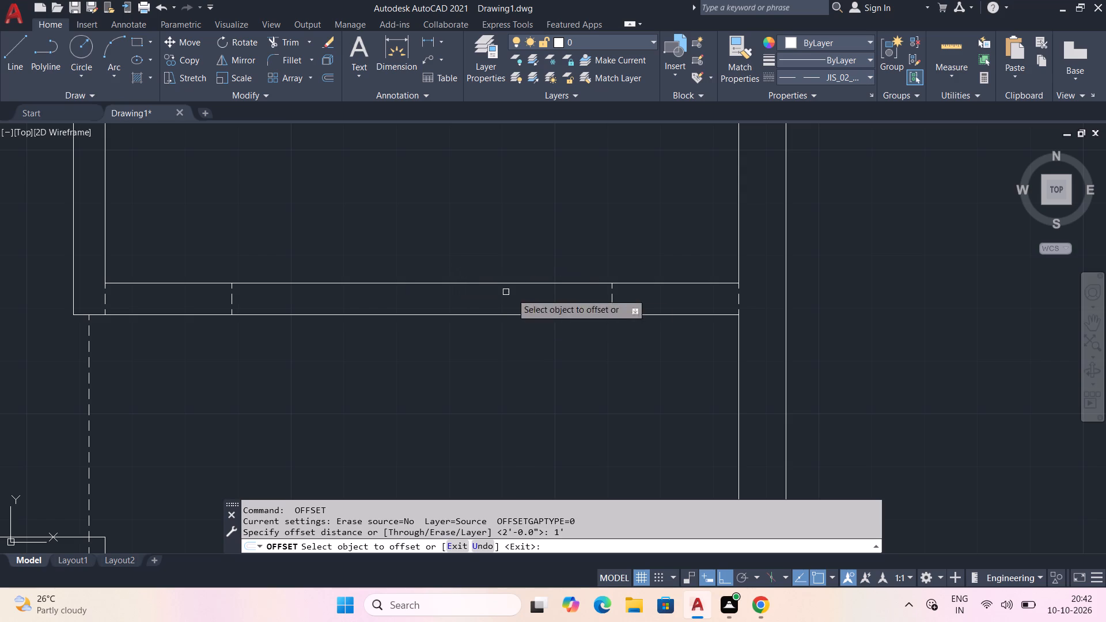
{"action": "left_click", "coordinate": [612, 295]}
{"action": "left_click", "coordinate": [565, 302]}
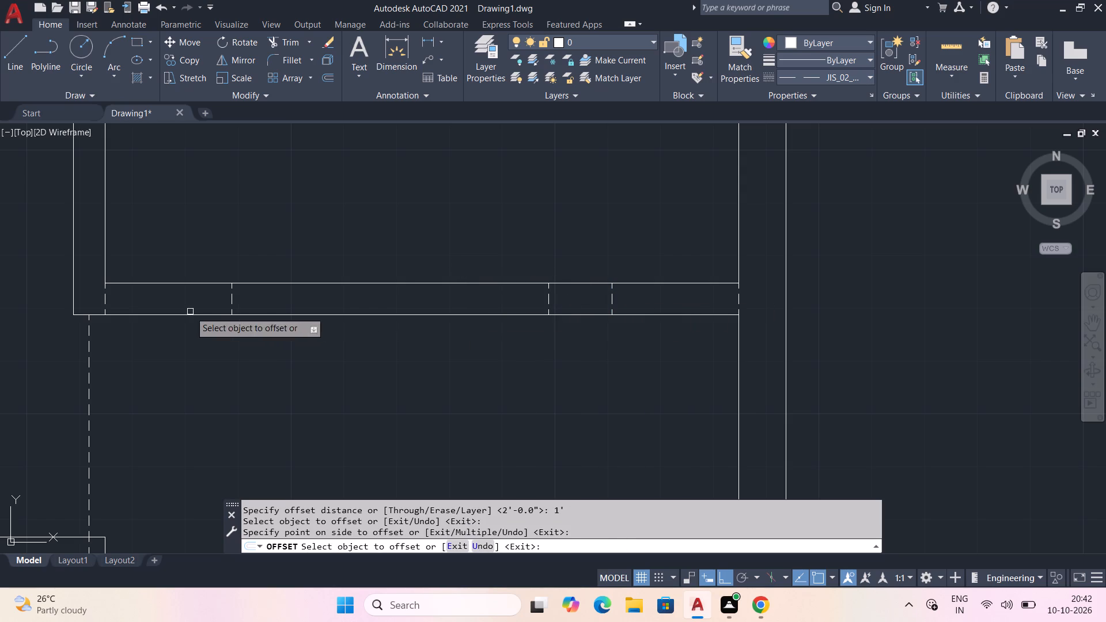
{"action": "left_click", "coordinate": [233, 303]}
{"action": "left_click", "coordinate": [305, 301]}
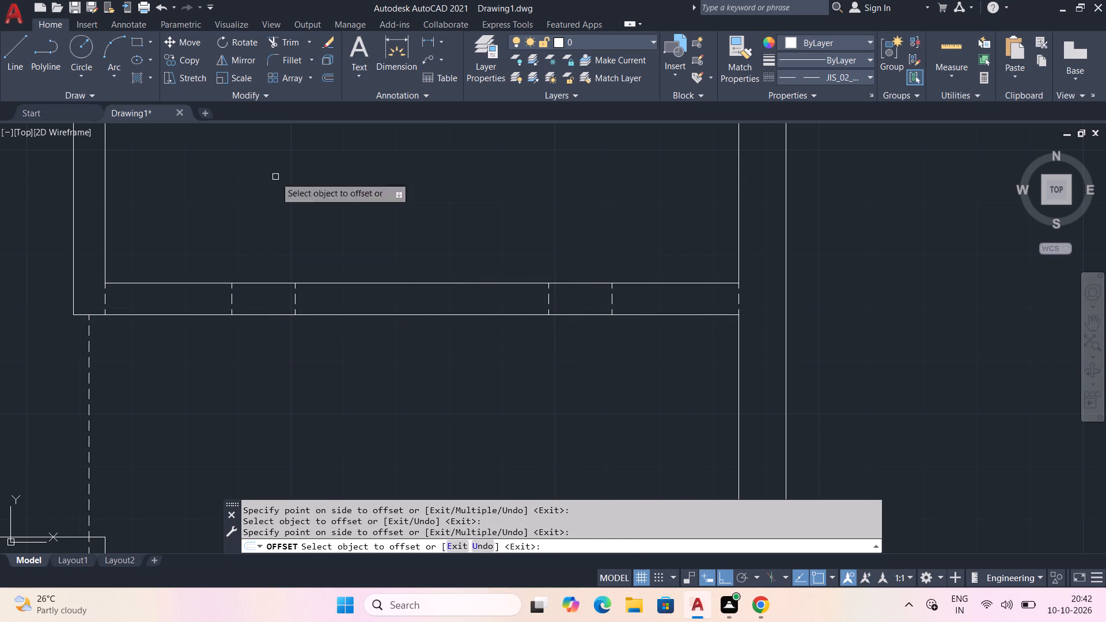
Trim away both 2' offset lines, the west end line and both partition lines between the innermost marks to form the opening.
{"action": "left_click", "coordinate": [298, 39]}
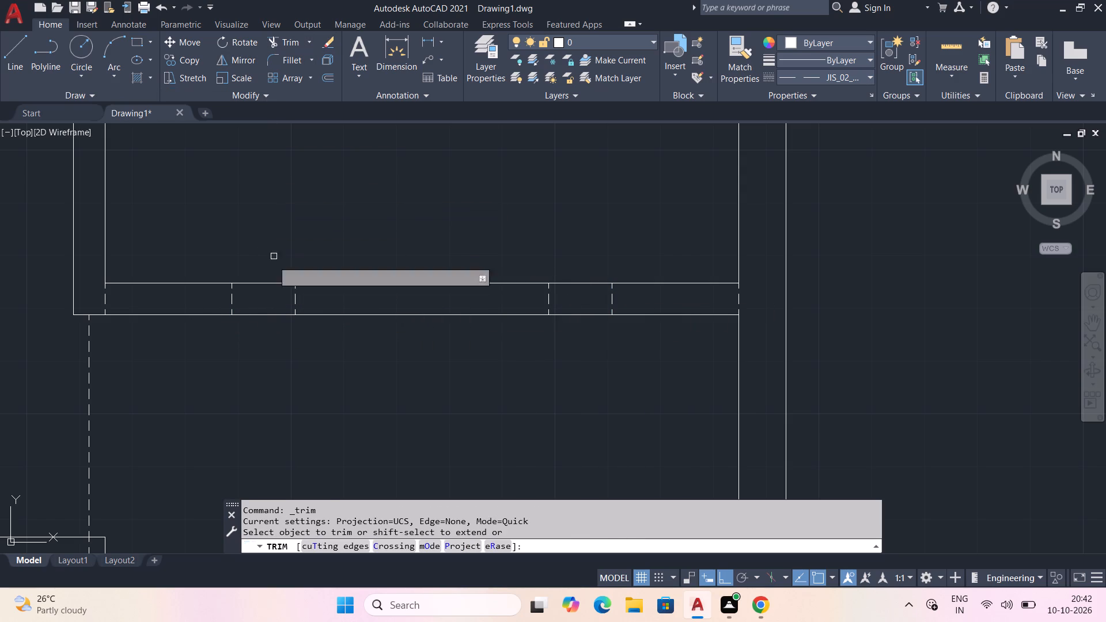
{"action": "left_click", "coordinate": [233, 299]}
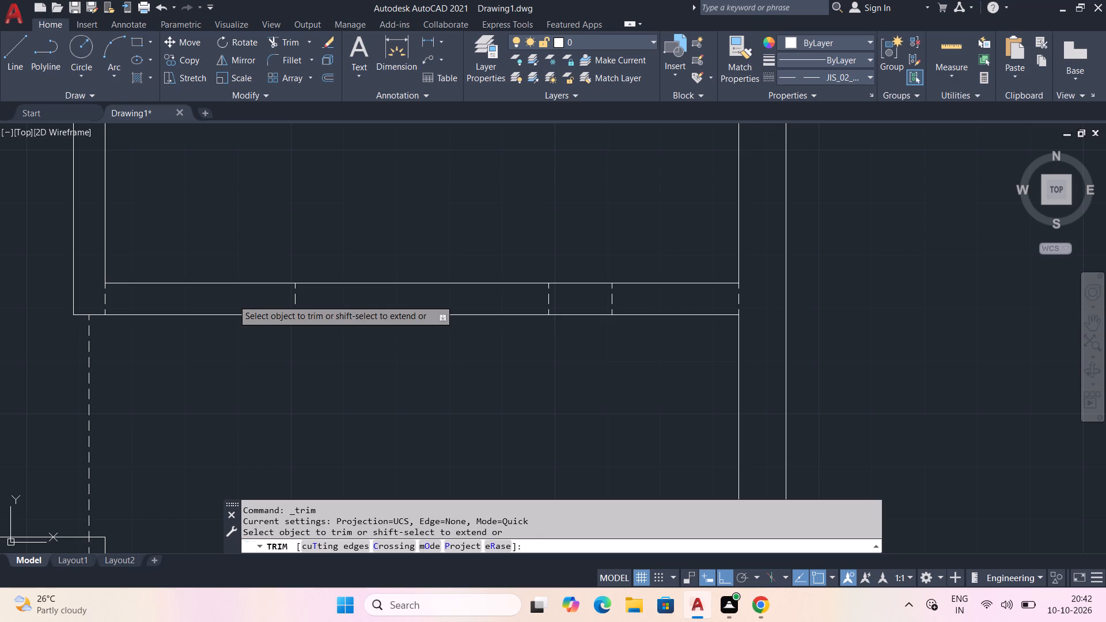
{"action": "left_click", "coordinate": [104, 305]}
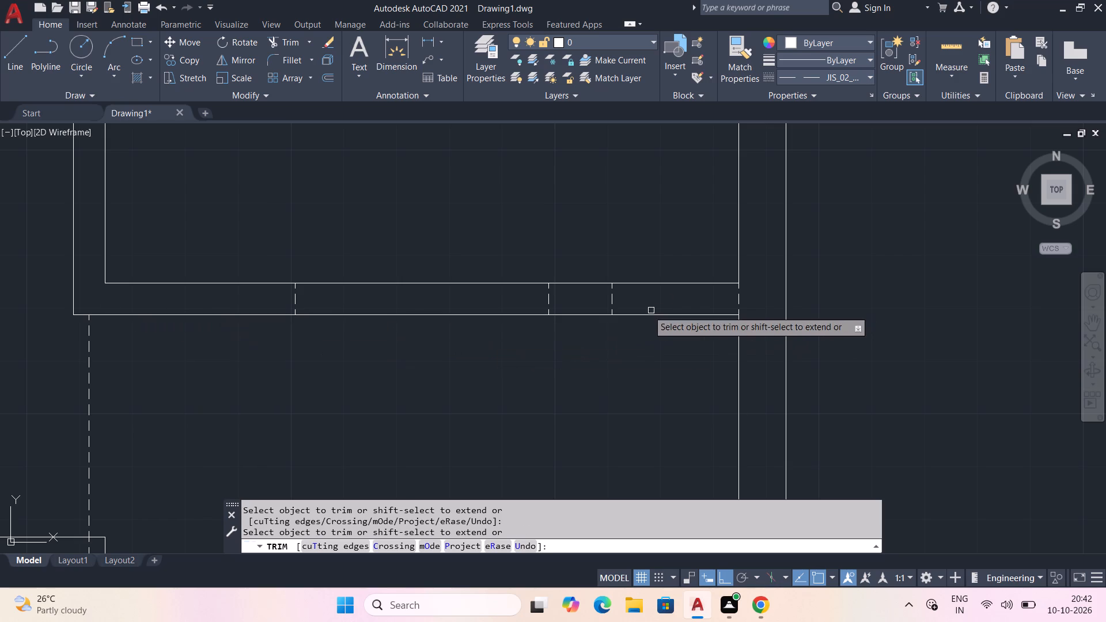
{"action": "left_click", "coordinate": [613, 299]}
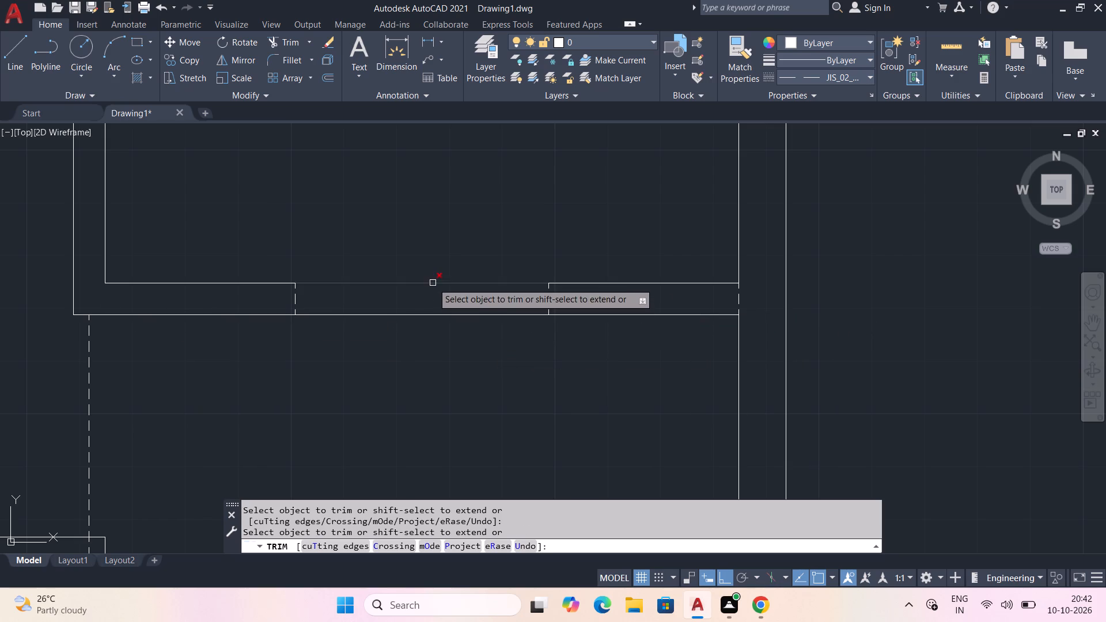
{"action": "left_click", "coordinate": [433, 283]}
{"action": "left_click", "coordinate": [425, 313]}
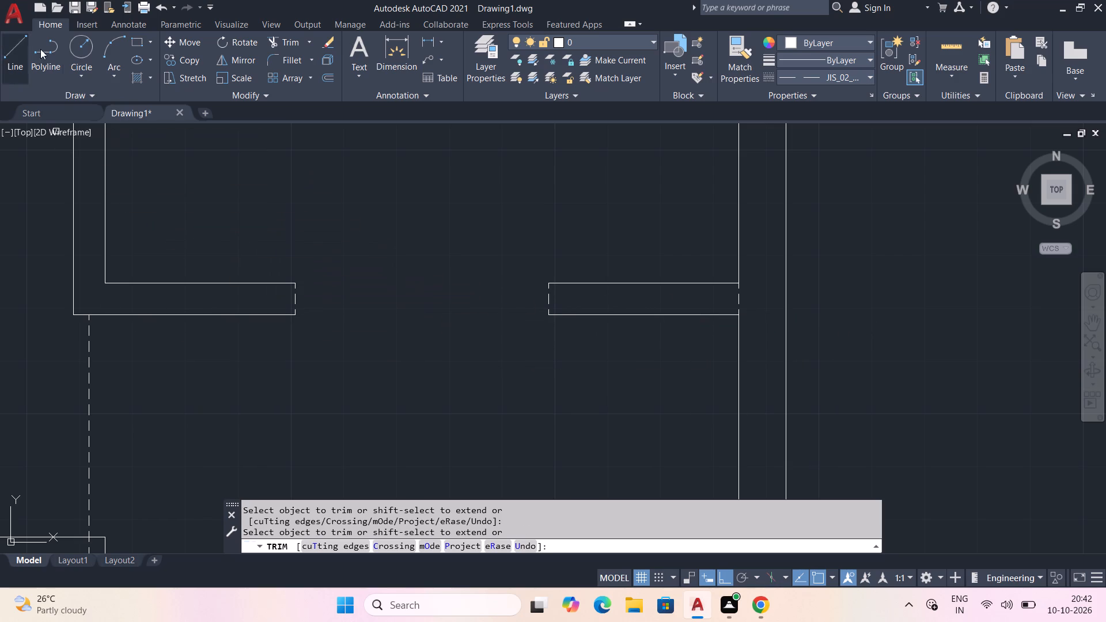
Set the current linetype to ByLayer and finish trimming.
{"action": "left_click", "coordinate": [825, 74]}
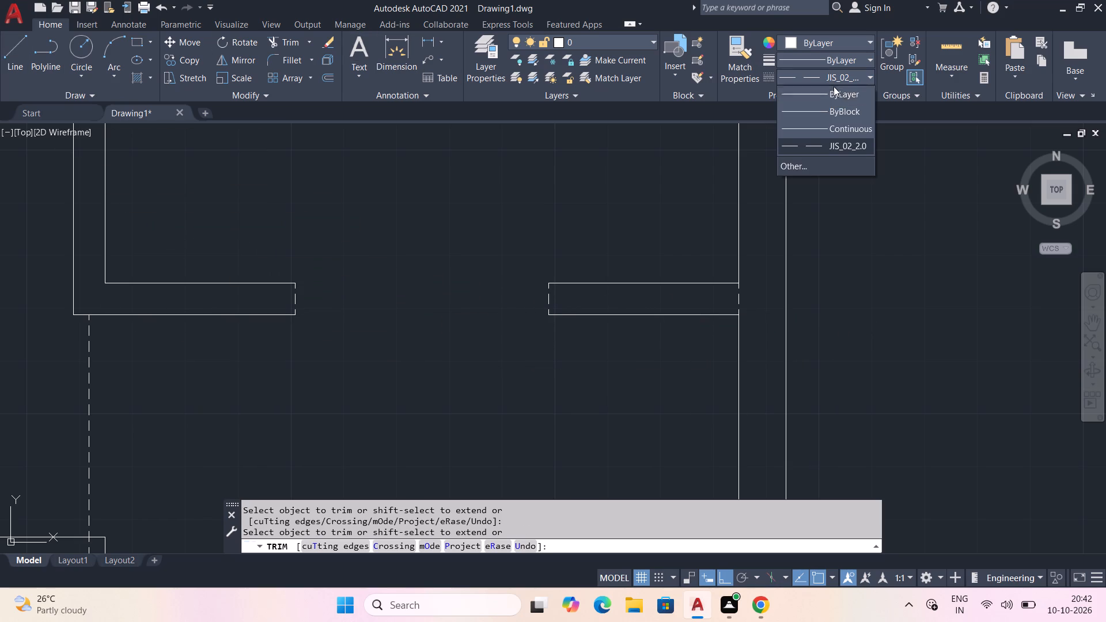
{"action": "left_click", "coordinate": [839, 94]}
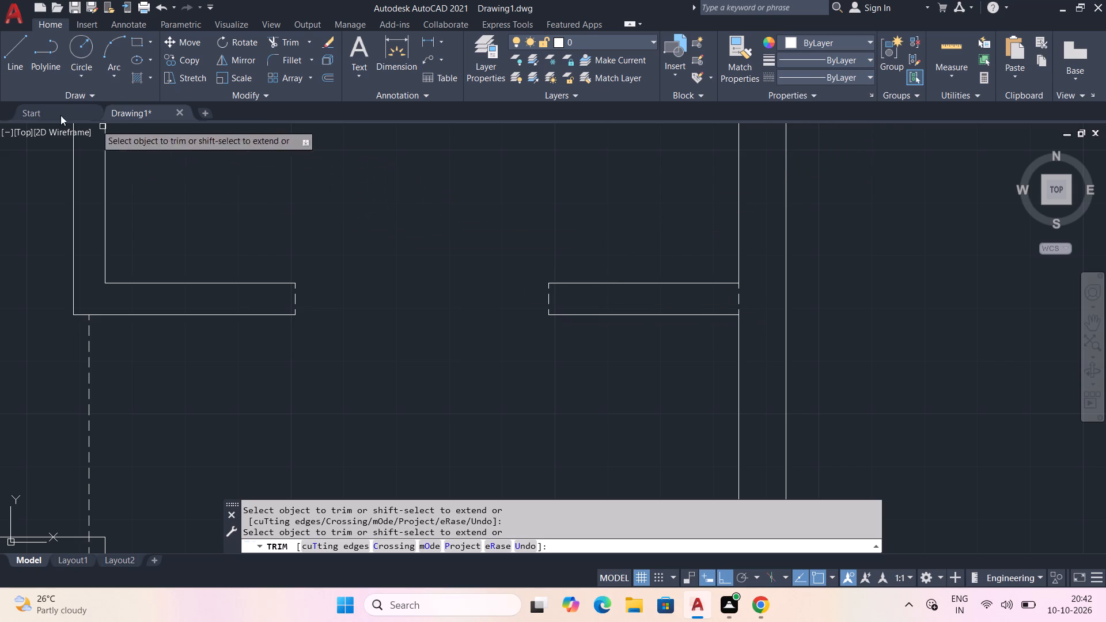
{"action": "right_click", "coordinate": [350, 218]}
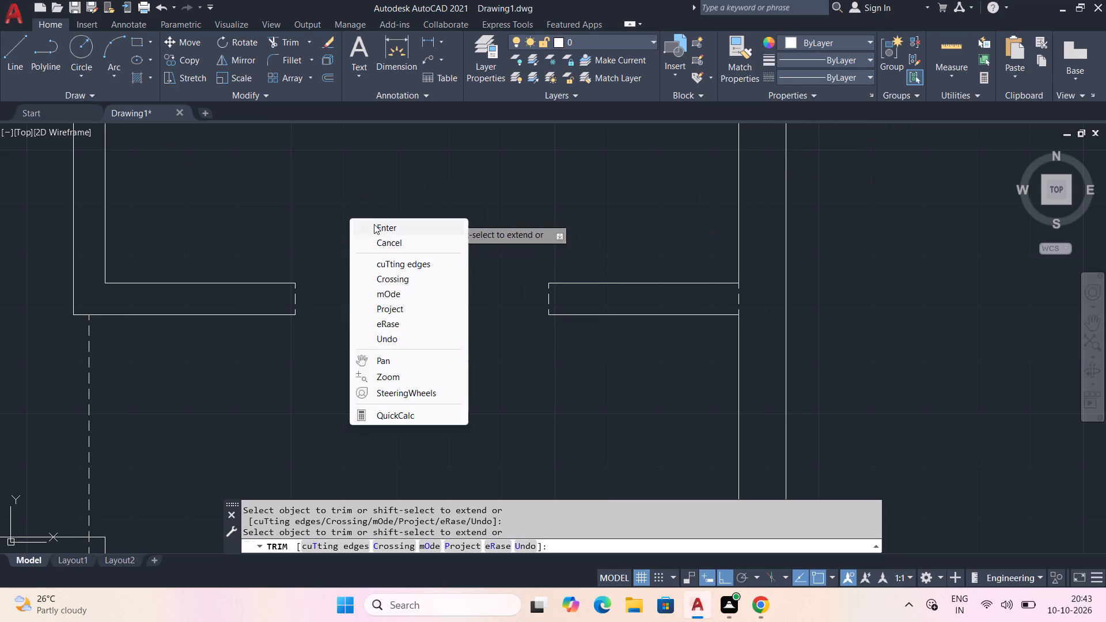
{"action": "left_click", "coordinate": [408, 229]}
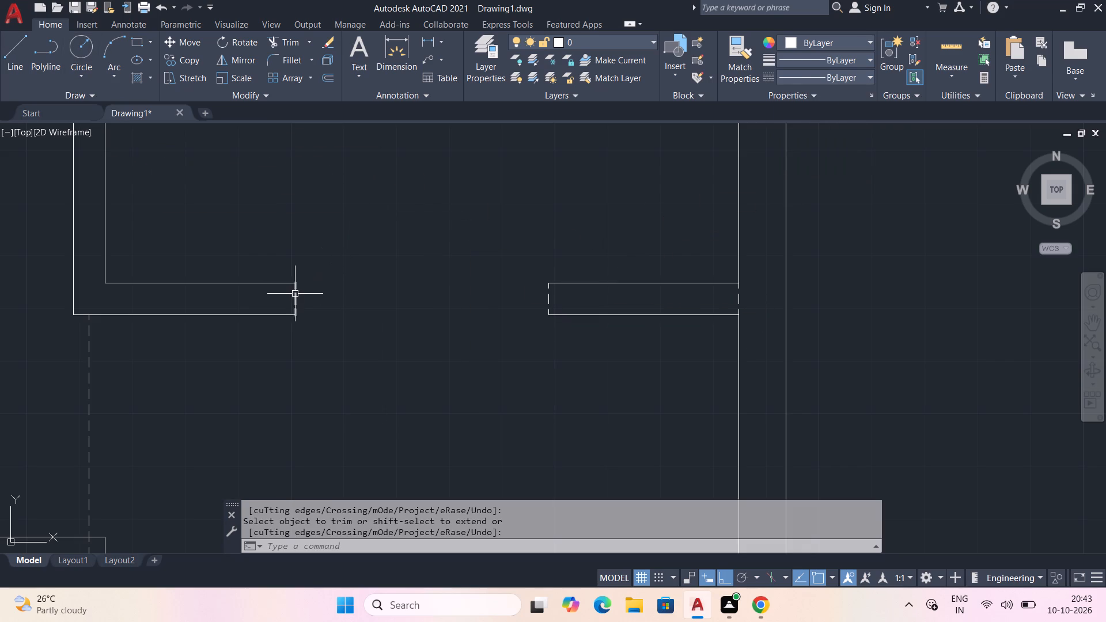
Change the linetype of the two dashed lines closing the opening's wall ends to ByLayer.
{"action": "left_click", "coordinate": [295, 294]}
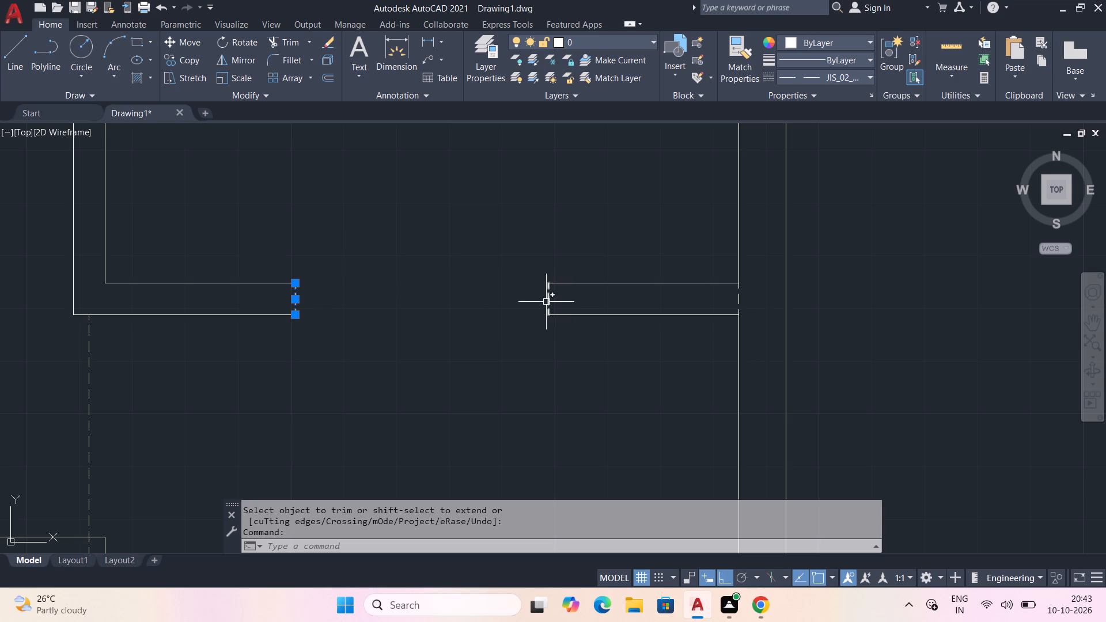
{"action": "left_click", "coordinate": [546, 302]}
{"action": "left_click", "coordinate": [831, 74]}
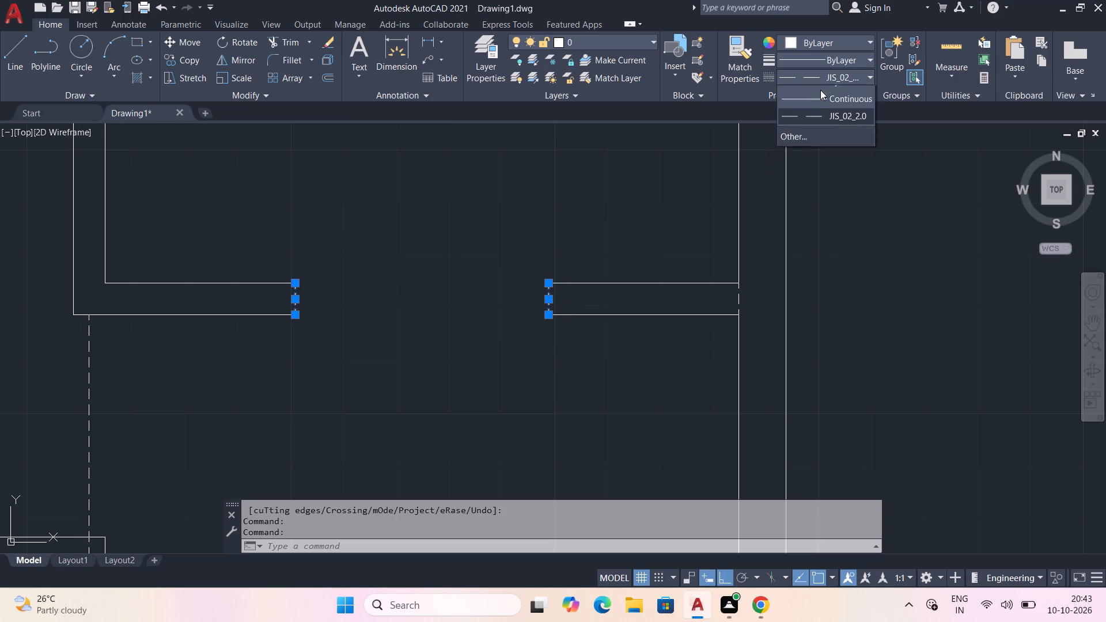
{"action": "left_click", "coordinate": [813, 94]}
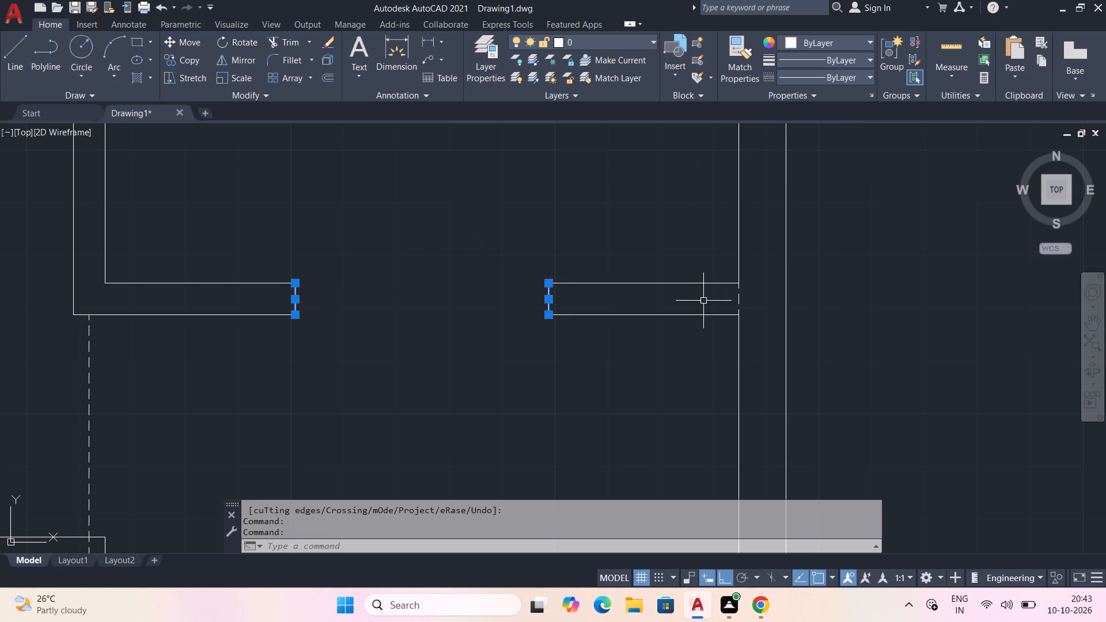
Trim away the leftover dashed segment of the outer wall's inner line between the two lines of the east partition stub.
{"action": "right_click", "coordinate": [883, 279]}
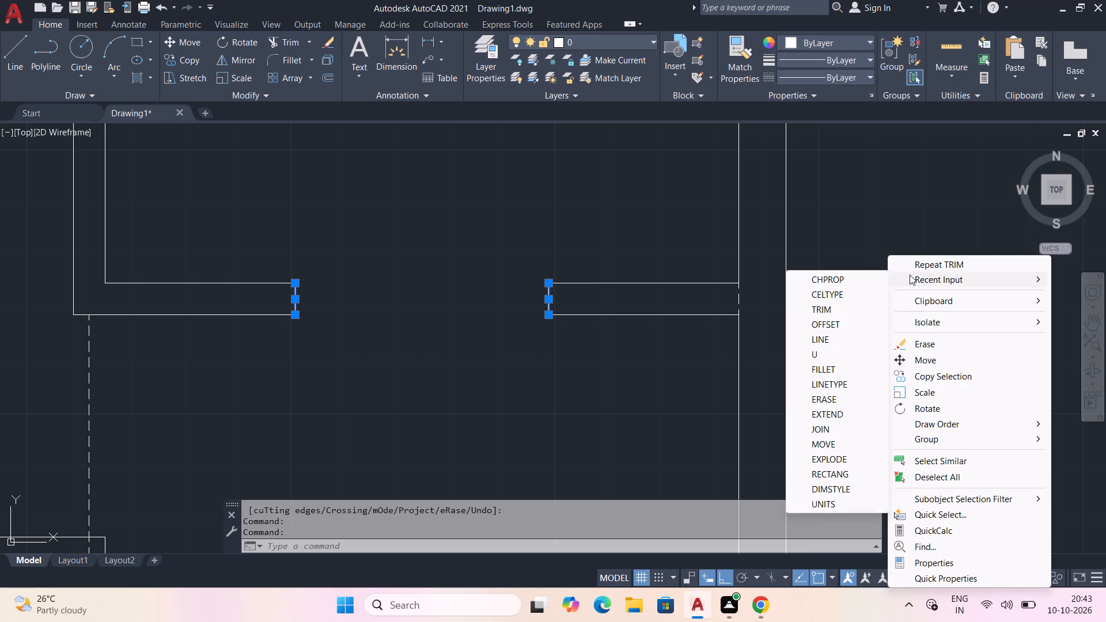
{"action": "left_click", "coordinate": [929, 256]}
{"action": "left_click", "coordinate": [939, 259]}
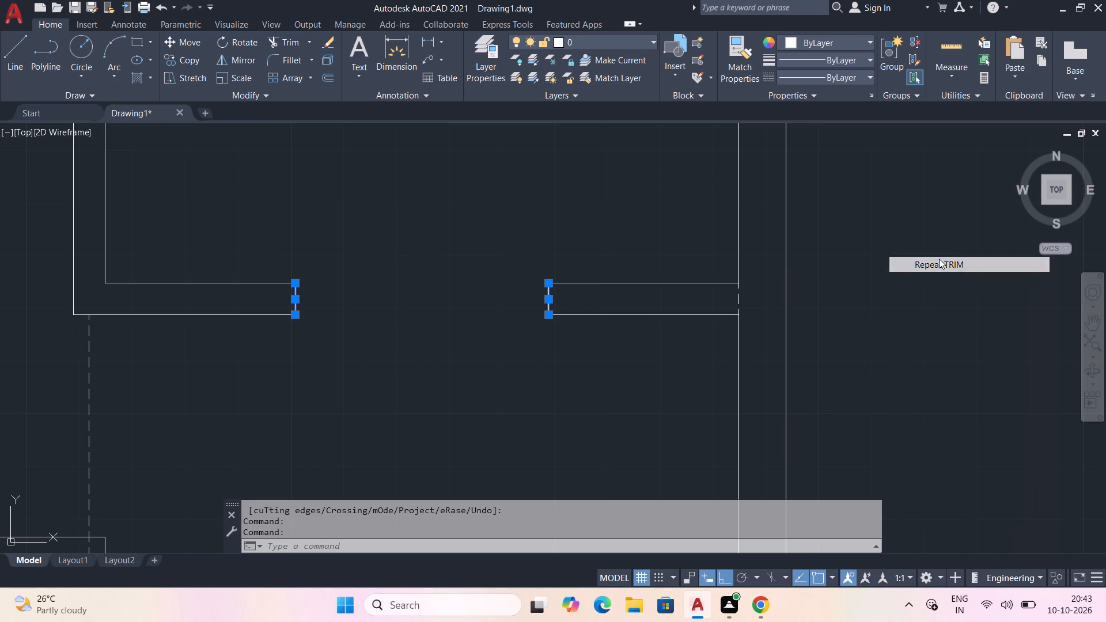
{"action": "left_click", "coordinate": [737, 299]}
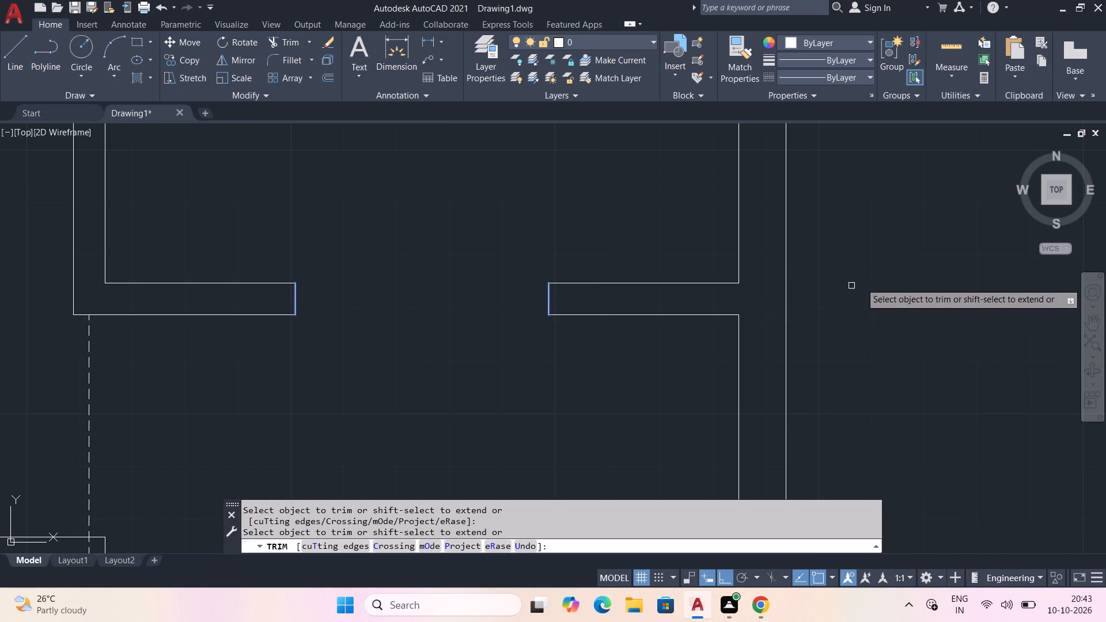
{"action": "right_click", "coordinate": [893, 274]}
{"action": "left_click", "coordinate": [935, 298]}
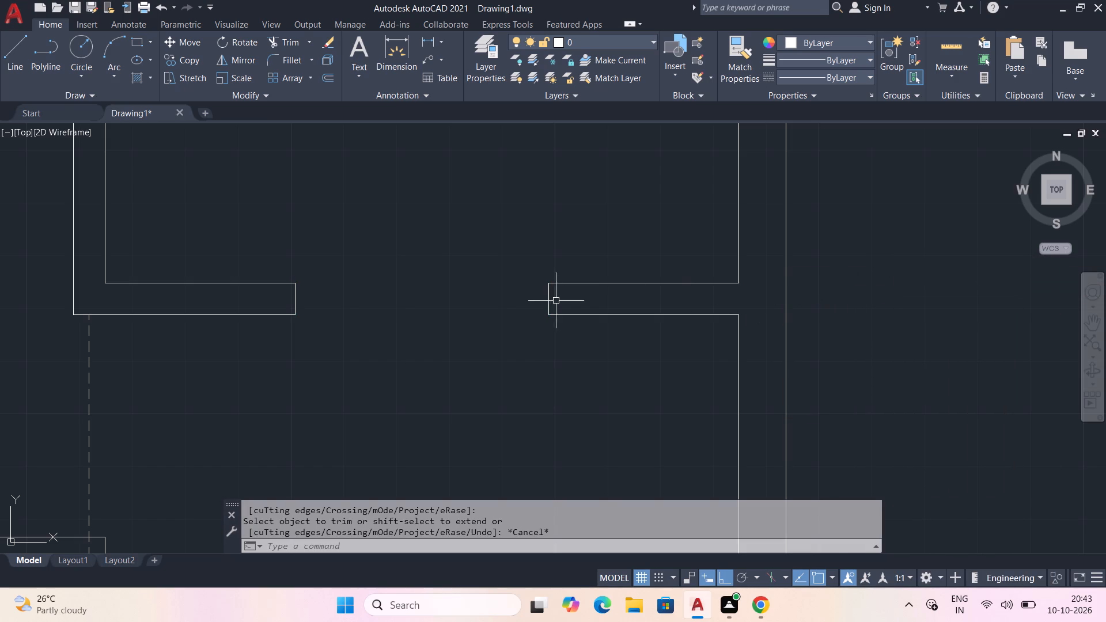
Insert the Door - Imperial block from the recently used blocks in the empty area east of the outer wall.
{"action": "middle_click_drag", "start_coordinate": [502, 365], "coordinate": [519, 208]}
{"action": "scroll", "coordinate": [509, 282], "scroll_direction": "down", "scroll_amount": 2}
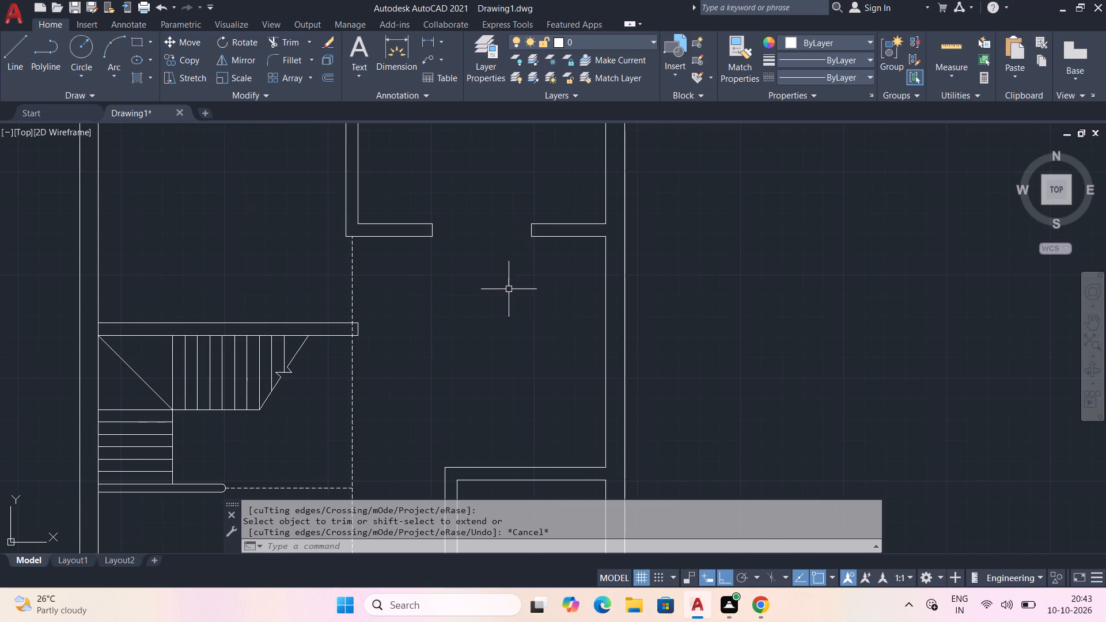
{"action": "middle_click_drag", "start_coordinate": [511, 297], "coordinate": [483, 122]}
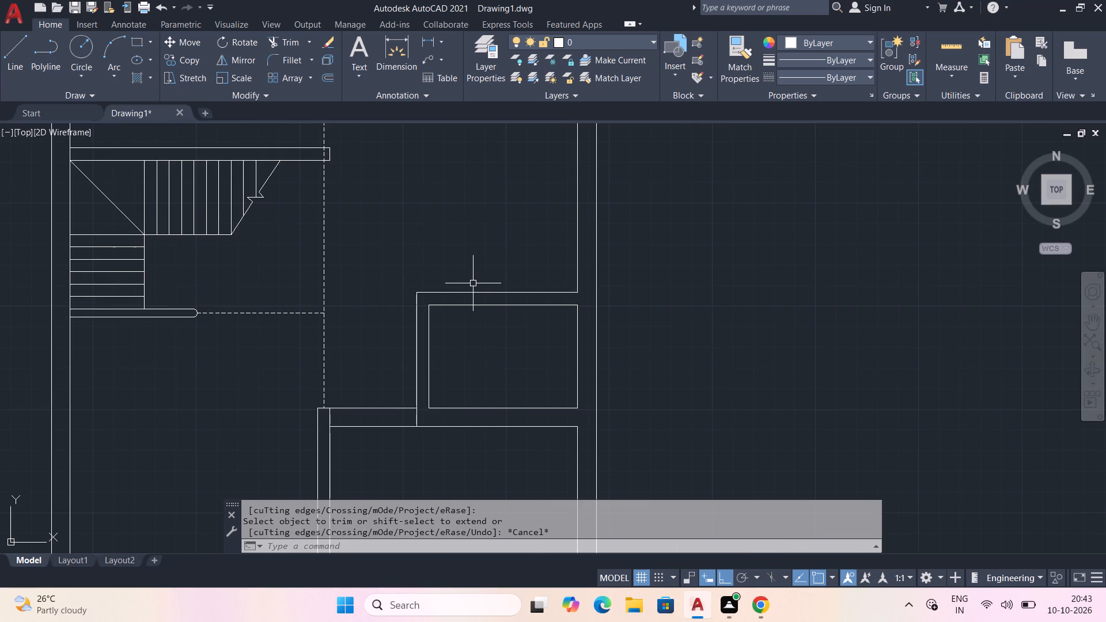
{"action": "middle_click_drag", "start_coordinate": [412, 330], "coordinate": [489, 279]}
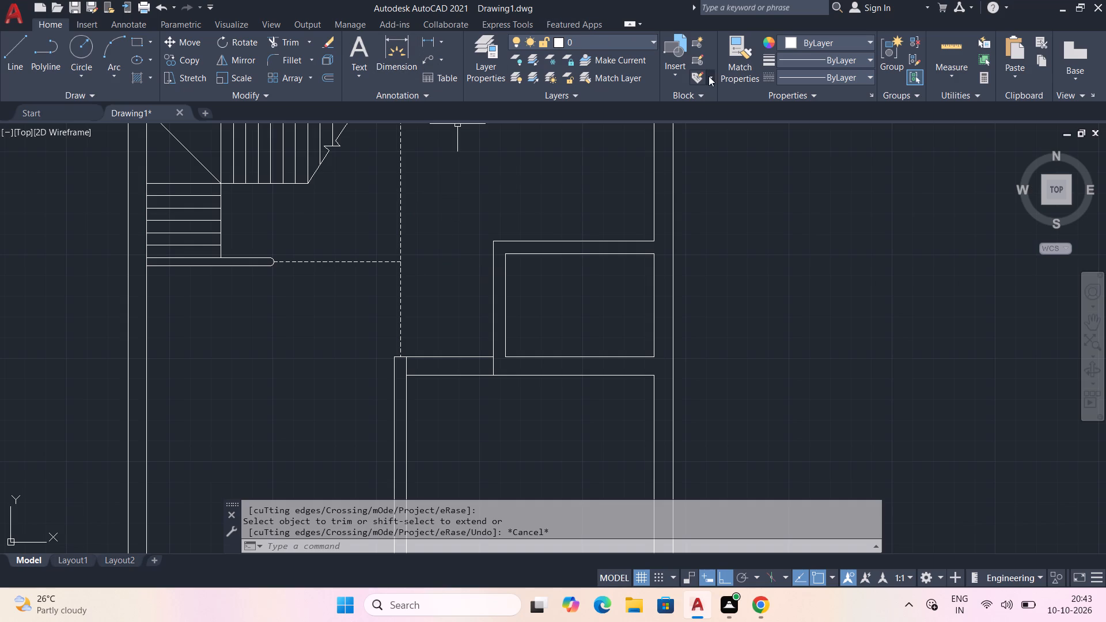
{"action": "left_click", "coordinate": [676, 78]}
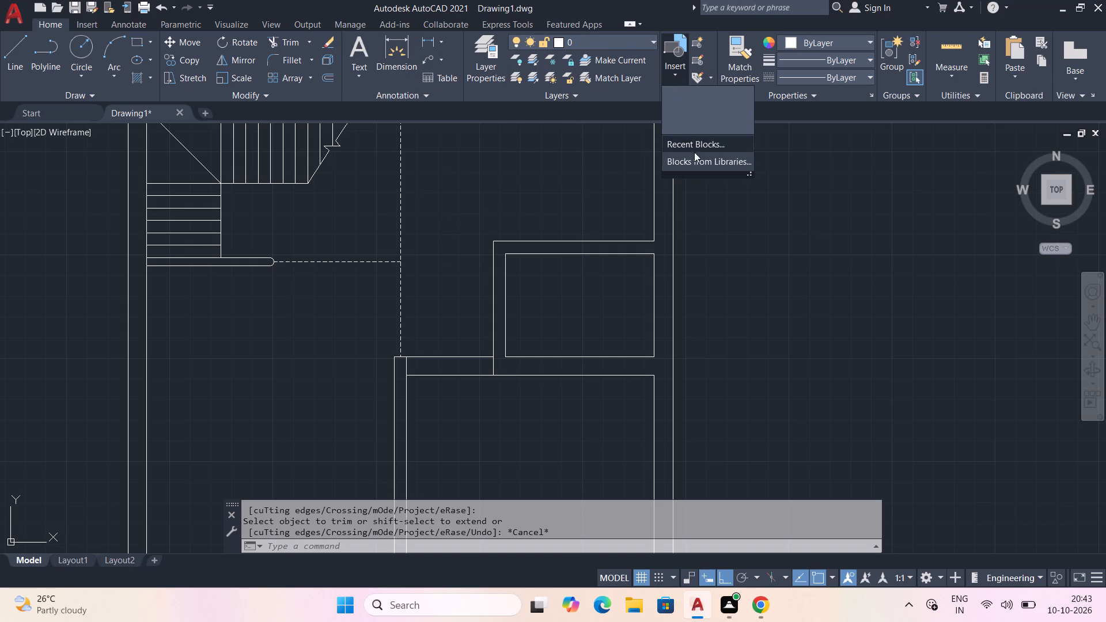
{"action": "left_click", "coordinate": [712, 166]}
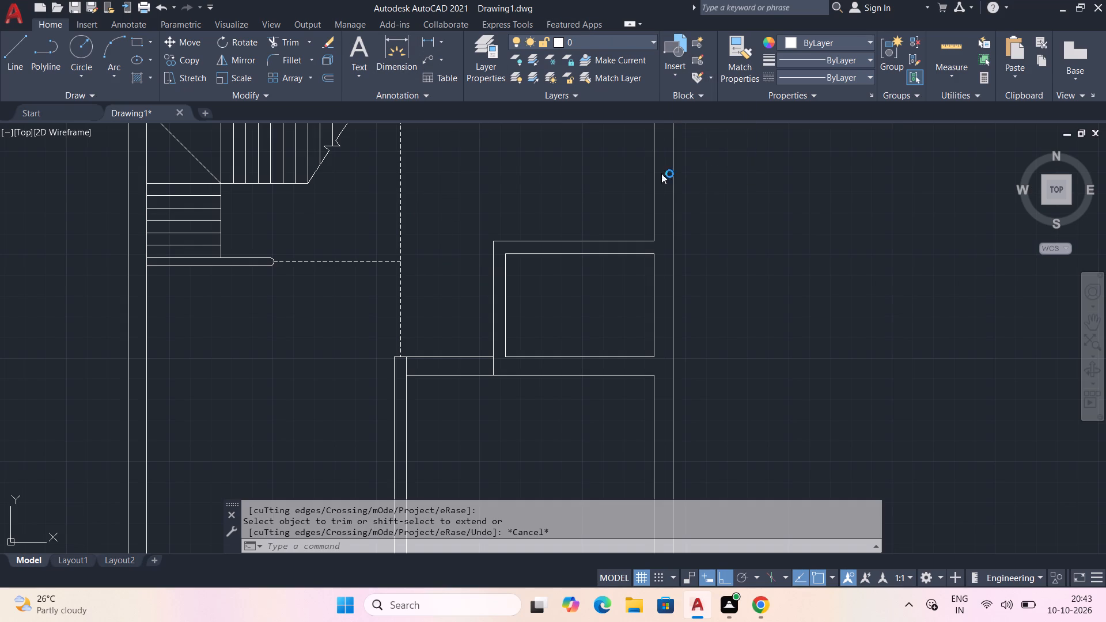
{"action": "scroll", "coordinate": [912, 240], "scroll_direction": "down", "scroll_amount": 3}
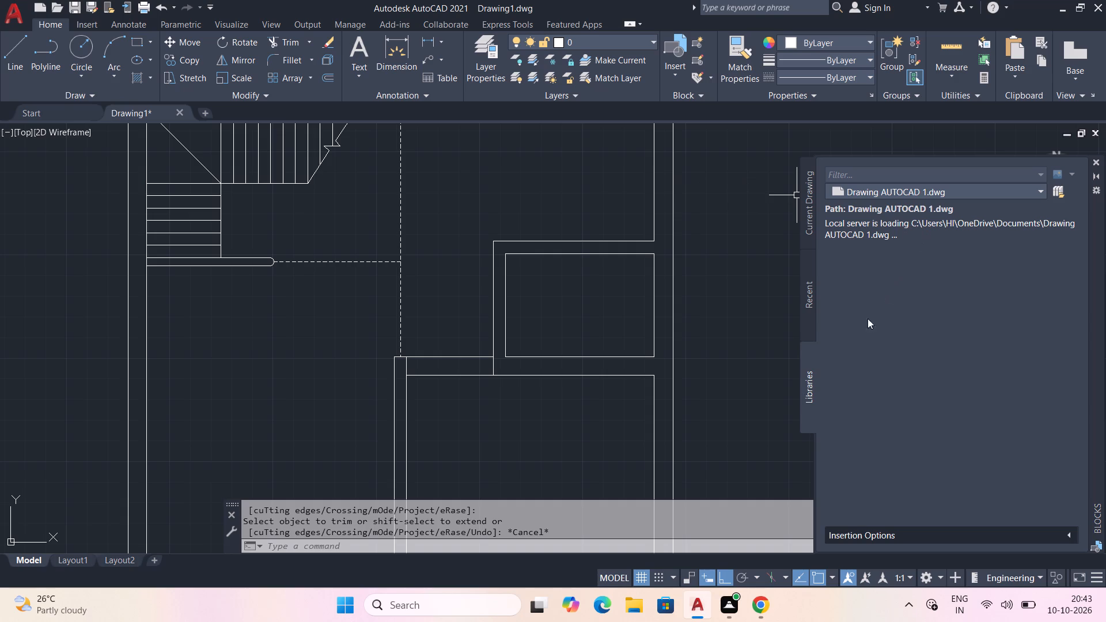
{"action": "left_click", "coordinate": [804, 308]}
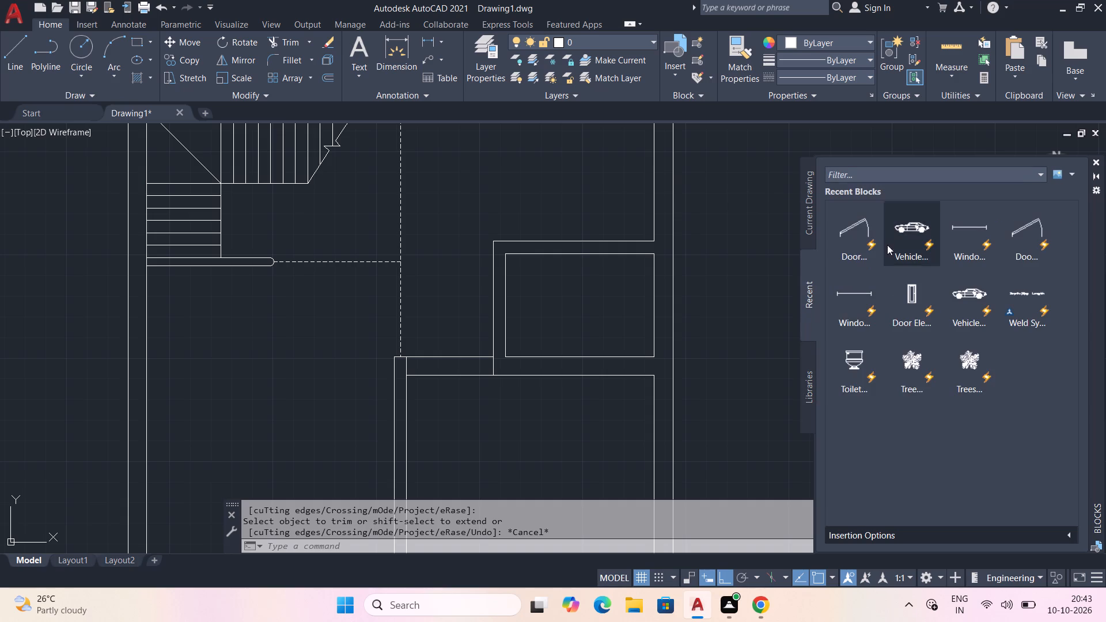
{"action": "left_click", "coordinate": [859, 229]}
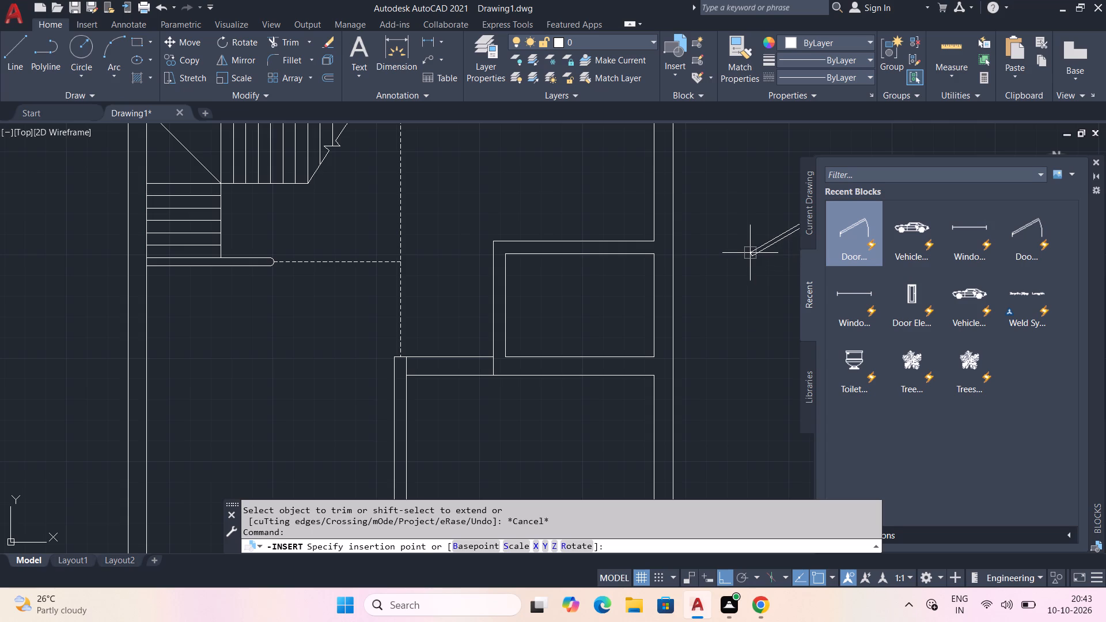
{"action": "left_click", "coordinate": [750, 253]}
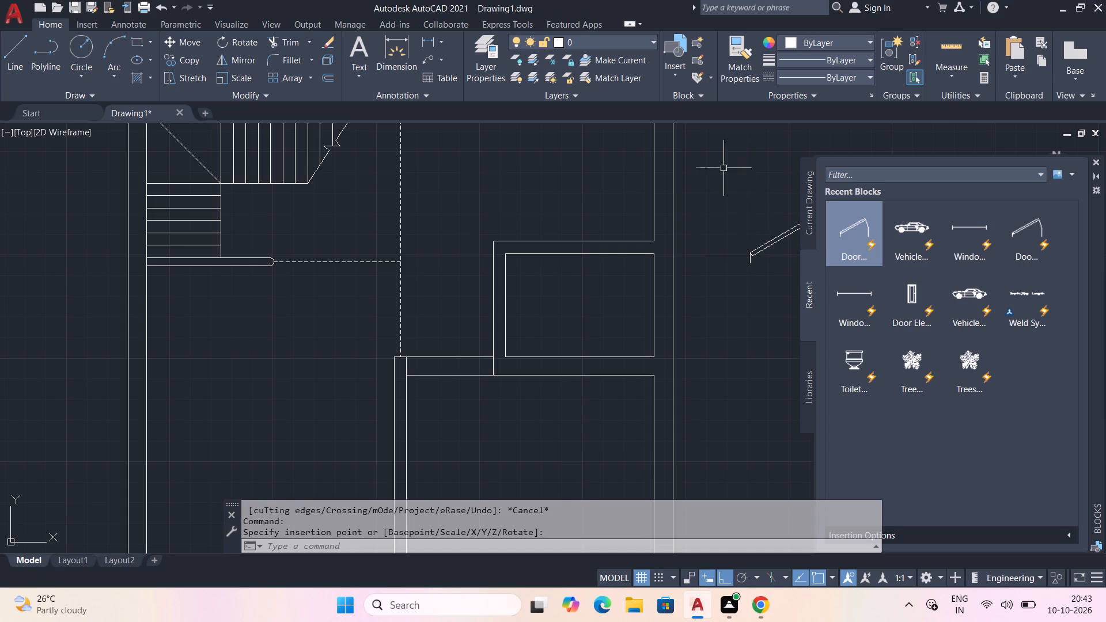
{"action": "left_click", "coordinate": [1091, 165]}
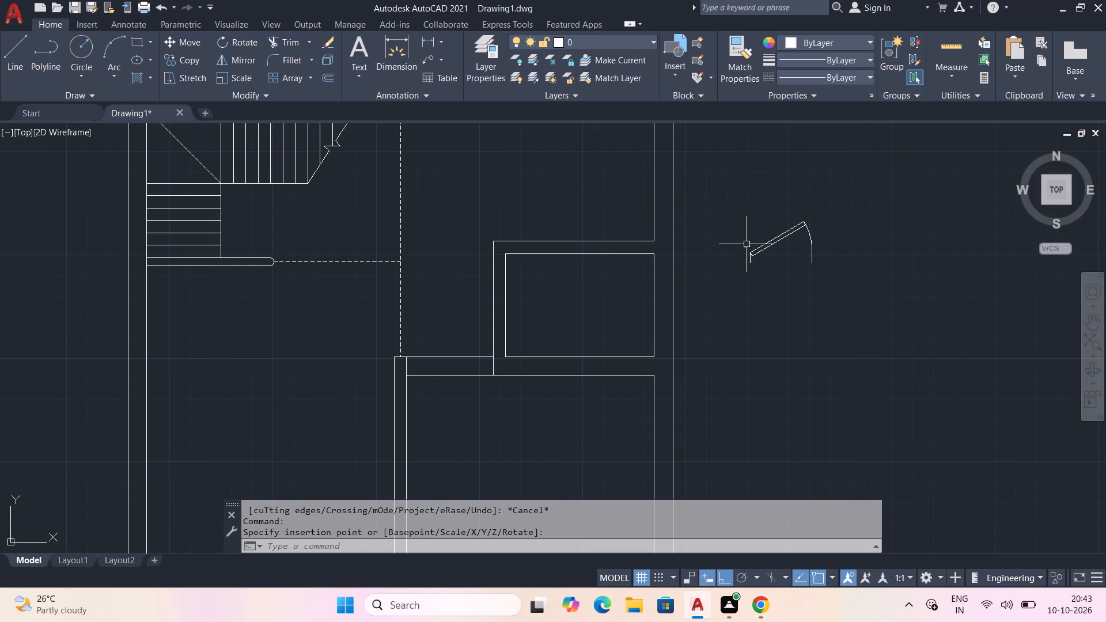
Set the inserted door block's swing to Open 90º.
{"action": "left_click", "coordinate": [760, 248]}
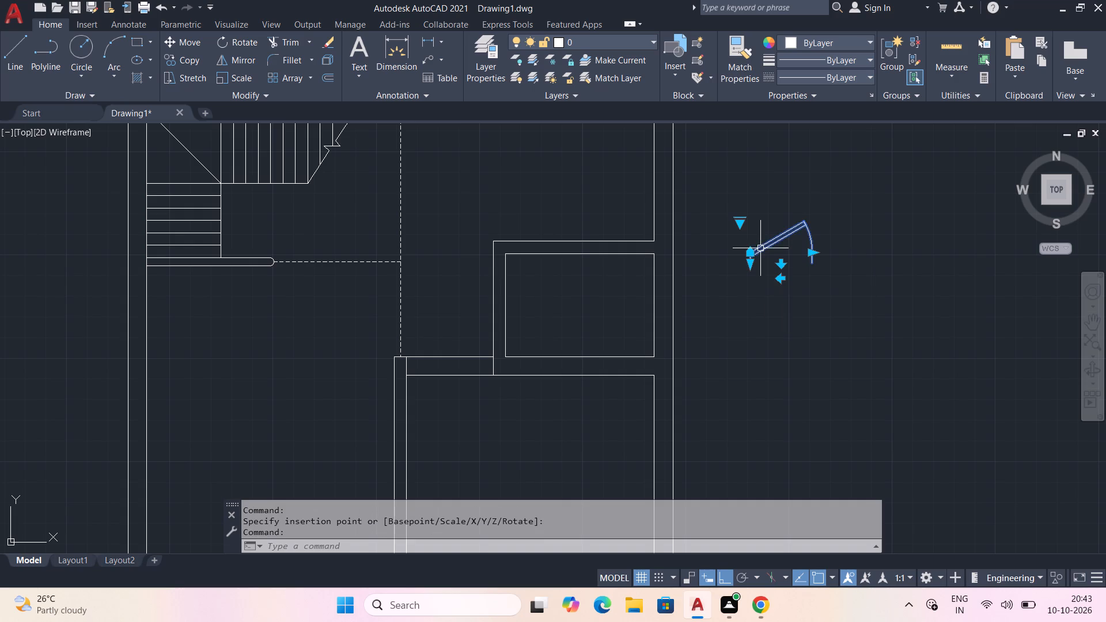
{"action": "left_click", "coordinate": [740, 228]}
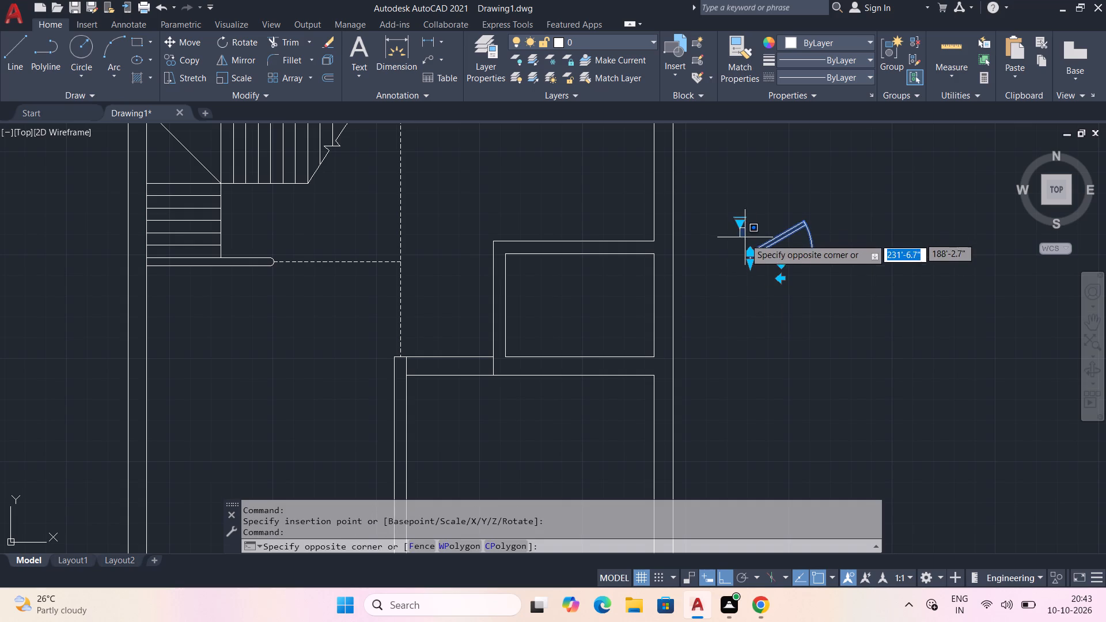
{"action": "left_click", "coordinate": [740, 224]}
{"action": "left_click", "coordinate": [740, 225]}
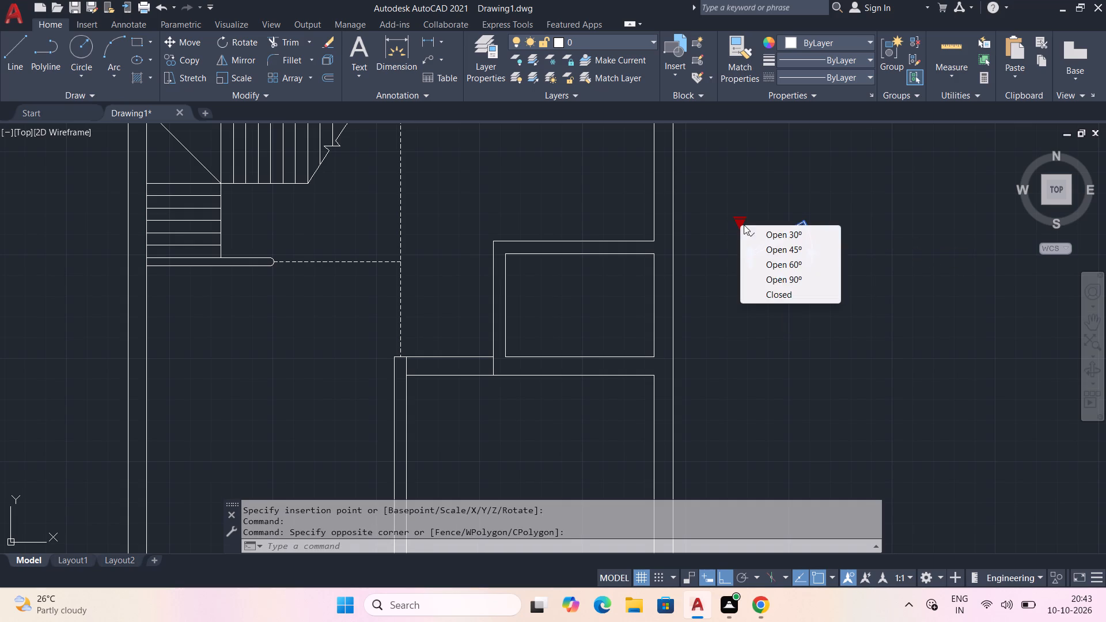
{"action": "left_click", "coordinate": [790, 275]}
Widen the door block to 3' and flip it horizontally so its leaf is on the east side.
{"action": "scroll", "coordinate": [734, 253], "scroll_direction": "up", "scroll_amount": 1}
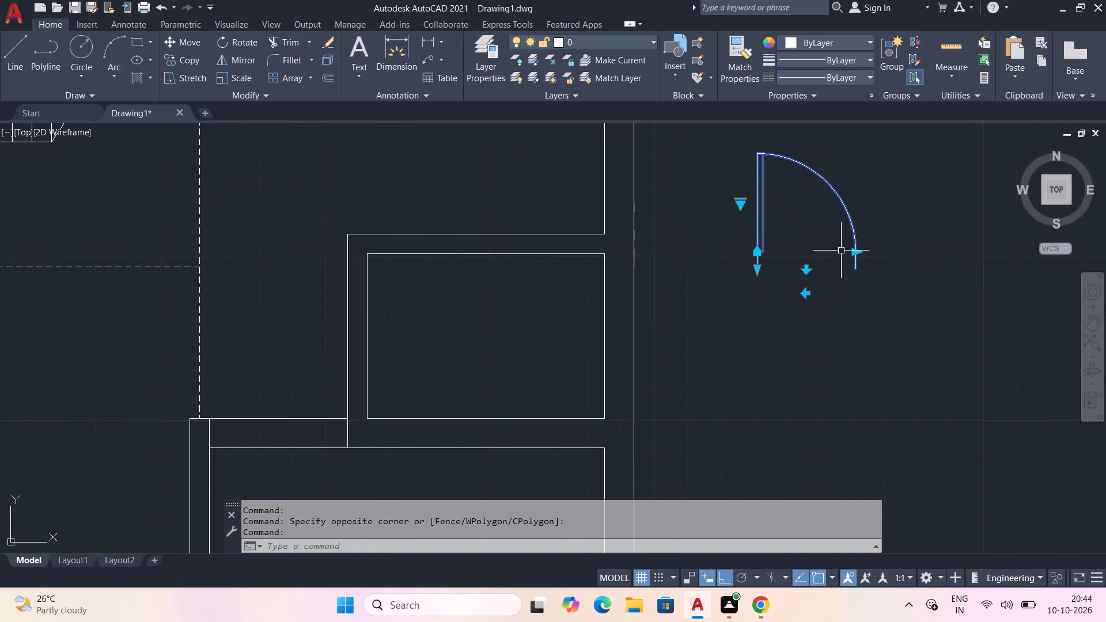
{"action": "left_click", "coordinate": [855, 254]}
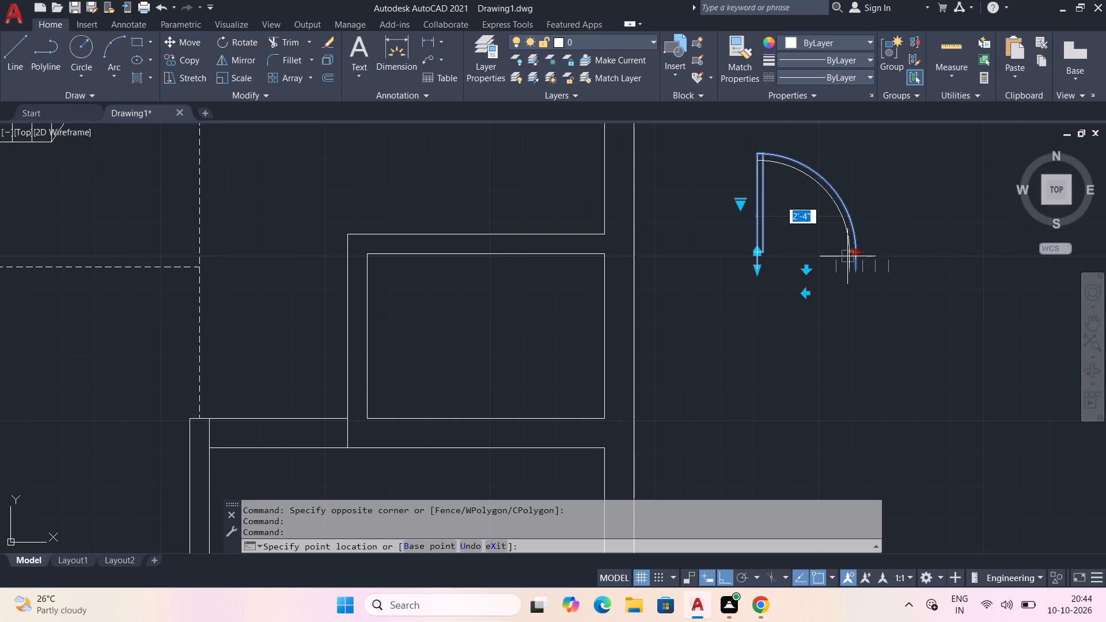
{"action": "left_click", "coordinate": [876, 257]}
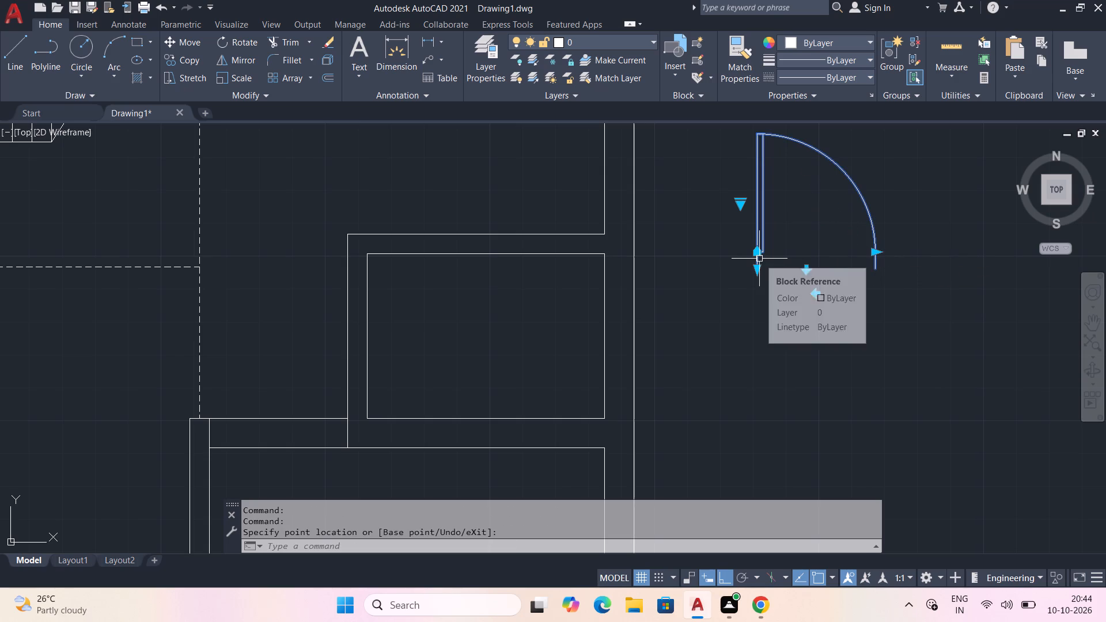
{"action": "middle_click_drag", "start_coordinate": [758, 259], "coordinate": [747, 281]}
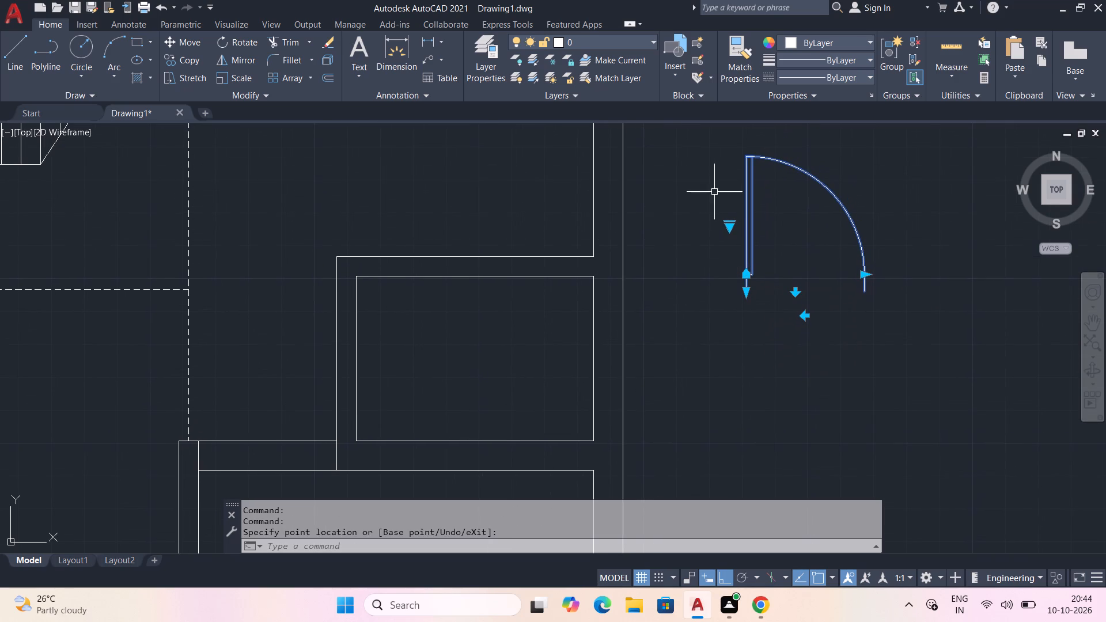
{"action": "left_click", "coordinate": [808, 314]}
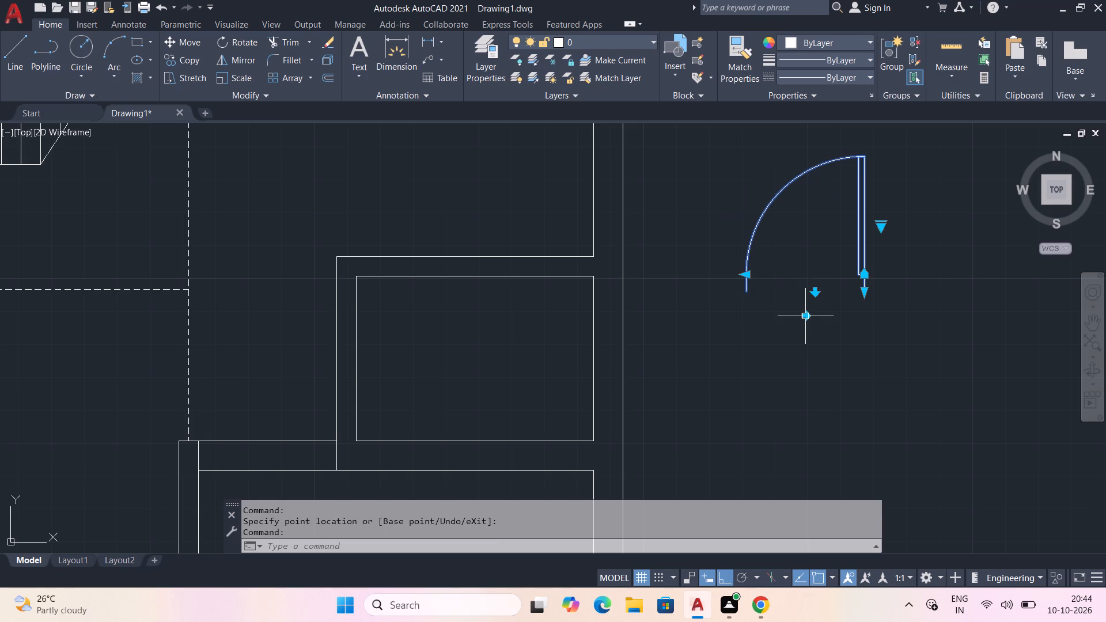
Copy the door by its hinge point onto the inner south wall line of the southwest room, near the room's east corner.
{"action": "left_click", "coordinate": [190, 61]}
{"action": "left_click", "coordinate": [866, 274]}
{"action": "middle_click_drag", "start_coordinate": [677, 358], "coordinate": [853, 90]}
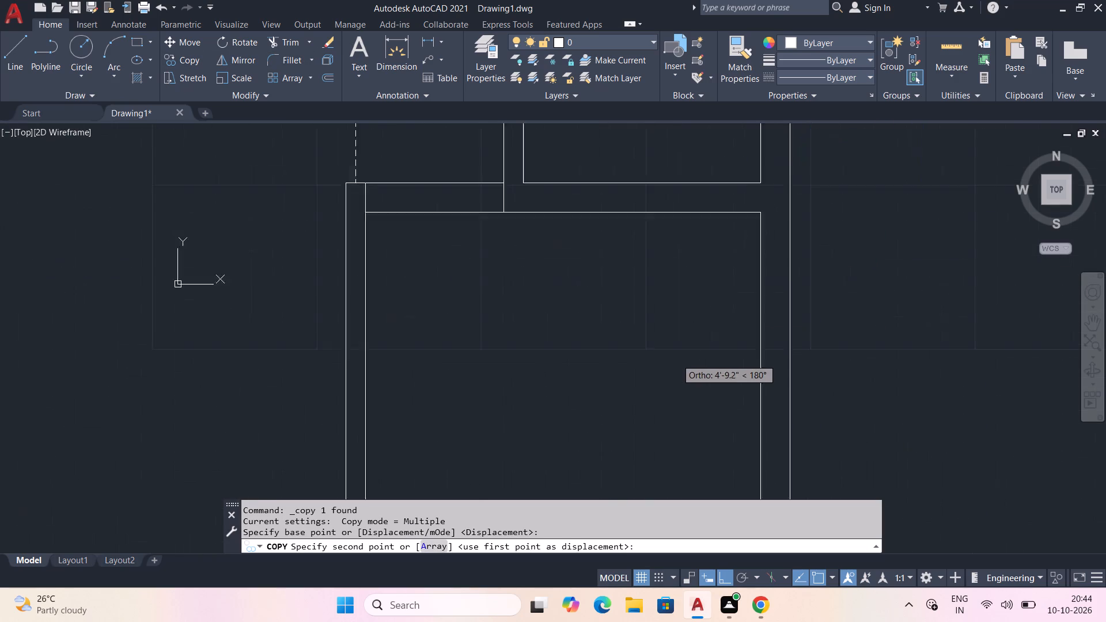
{"action": "middle_click_drag", "start_coordinate": [853, 90], "coordinate": [957, 4]}
{"action": "middle_click_drag", "start_coordinate": [365, 362], "coordinate": [353, 283]}
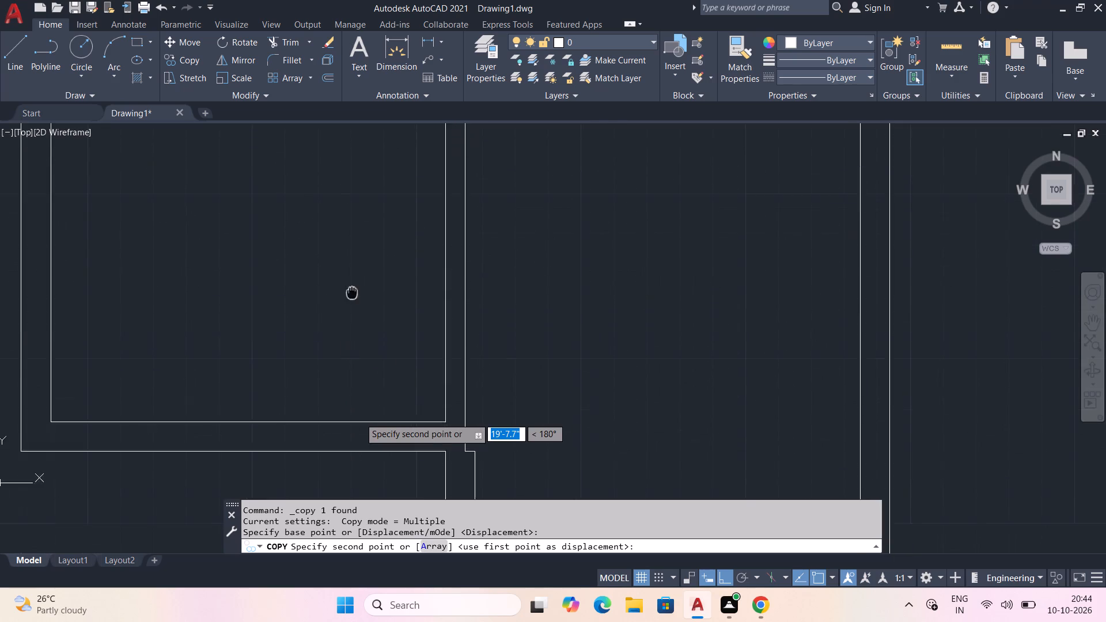
{"action": "middle_click_drag", "start_coordinate": [353, 283], "coordinate": [373, 152]}
{"action": "scroll", "coordinate": [437, 284], "scroll_direction": "up", "scroll_amount": 2}
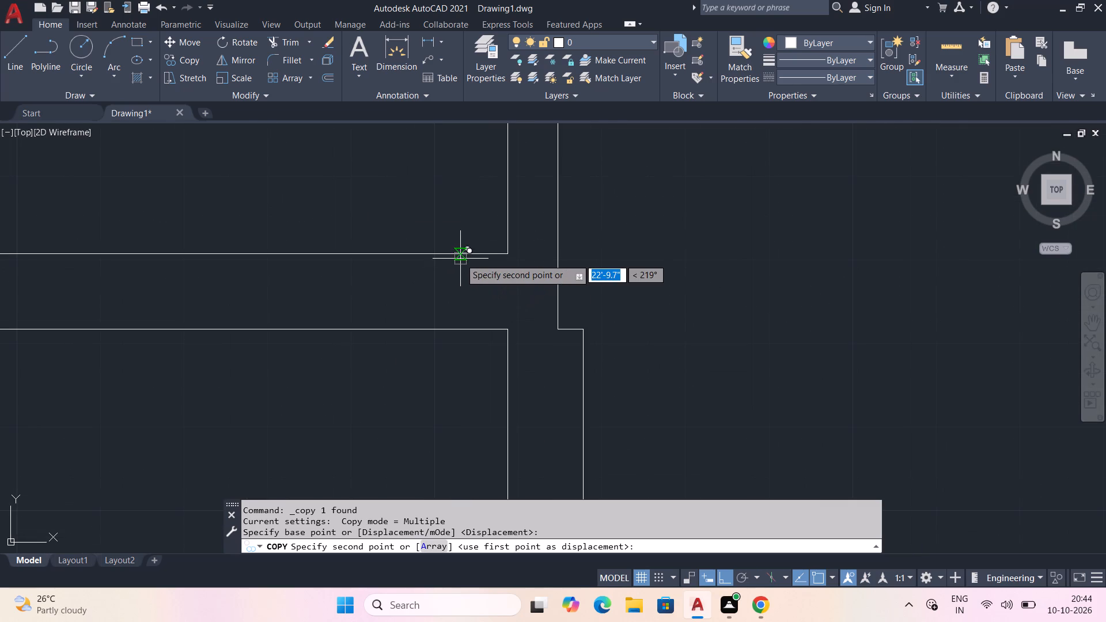
{"action": "left_click", "coordinate": [463, 255]}
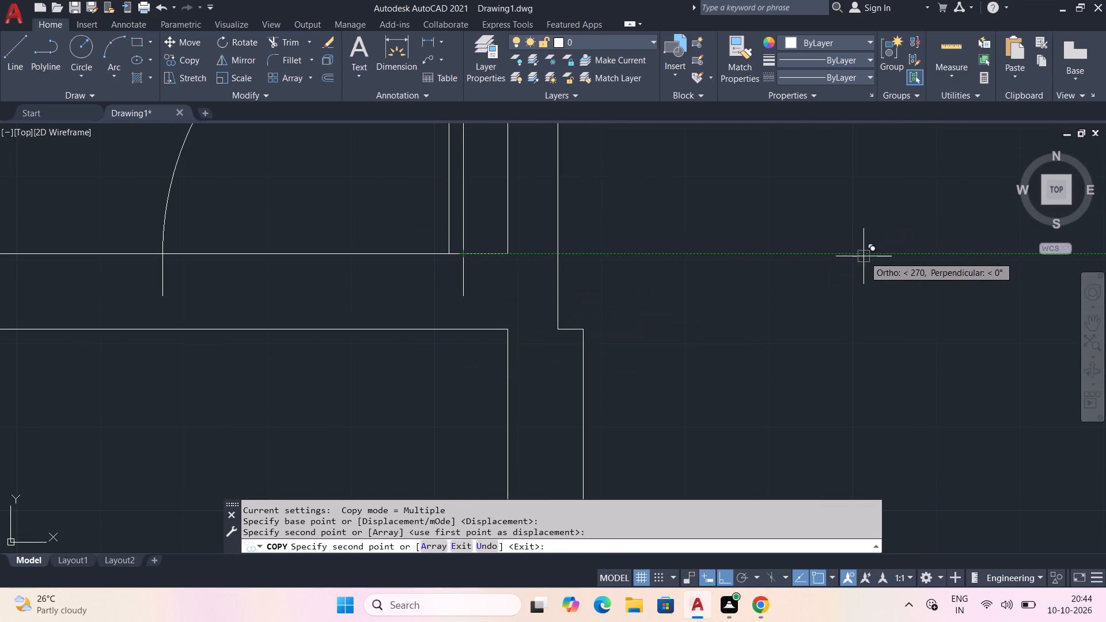
{"action": "scroll", "coordinate": [859, 257], "scroll_direction": "down", "scroll_amount": 1}
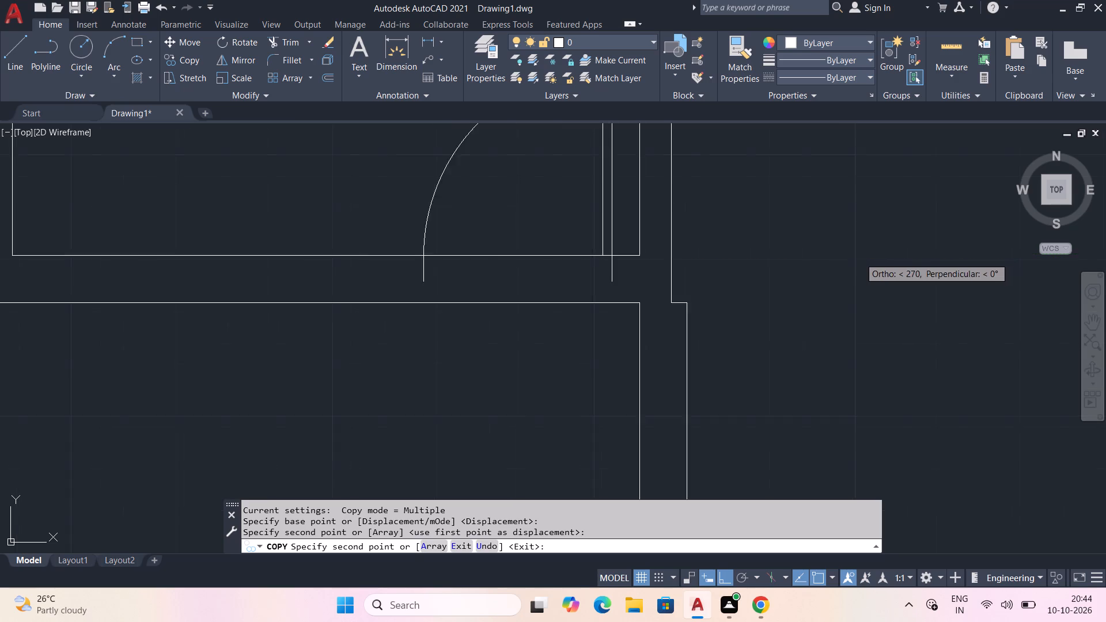
{"action": "scroll", "coordinate": [859, 257], "scroll_direction": "down", "scroll_amount": 1}
{"action": "middle_click_drag", "start_coordinate": [819, 289], "coordinate": [312, 361]}
{"action": "right_click", "coordinate": [796, 202]}
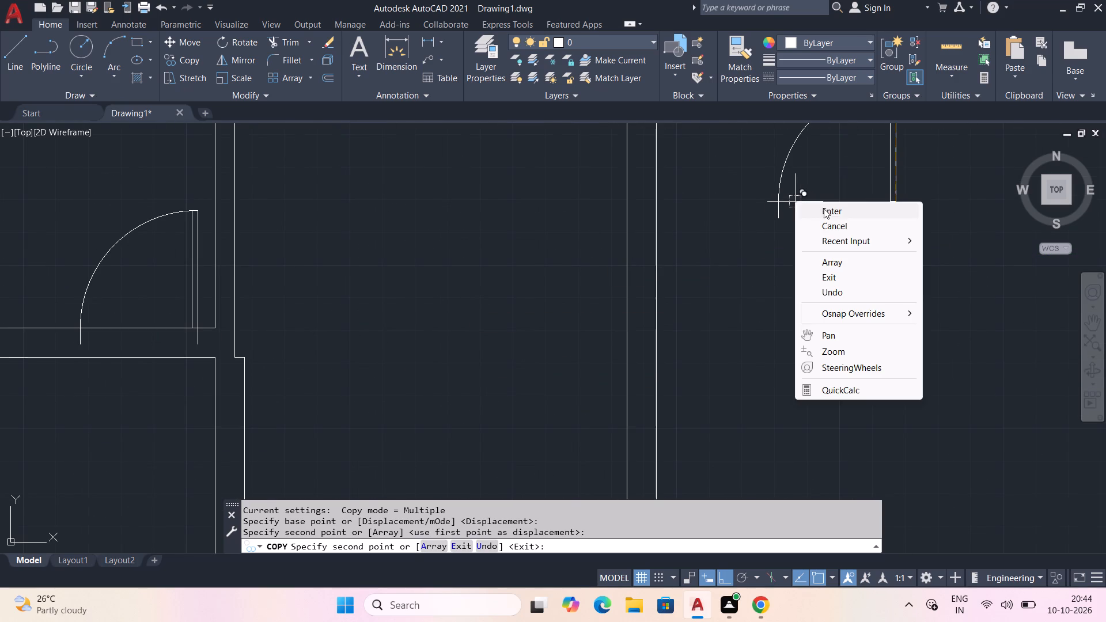
{"action": "left_click", "coordinate": [841, 226]}
Narrow the original door block east of the building slightly and flip it horizontally and vertically, so its leaf is on the west side opening south.
{"action": "scroll", "coordinate": [798, 193], "scroll_direction": "down", "scroll_amount": 1}
{"action": "middle_click_drag", "start_coordinate": [761, 293], "coordinate": [739, 350]}
{"action": "scroll", "coordinate": [748, 327], "scroll_direction": "down", "scroll_amount": 1}
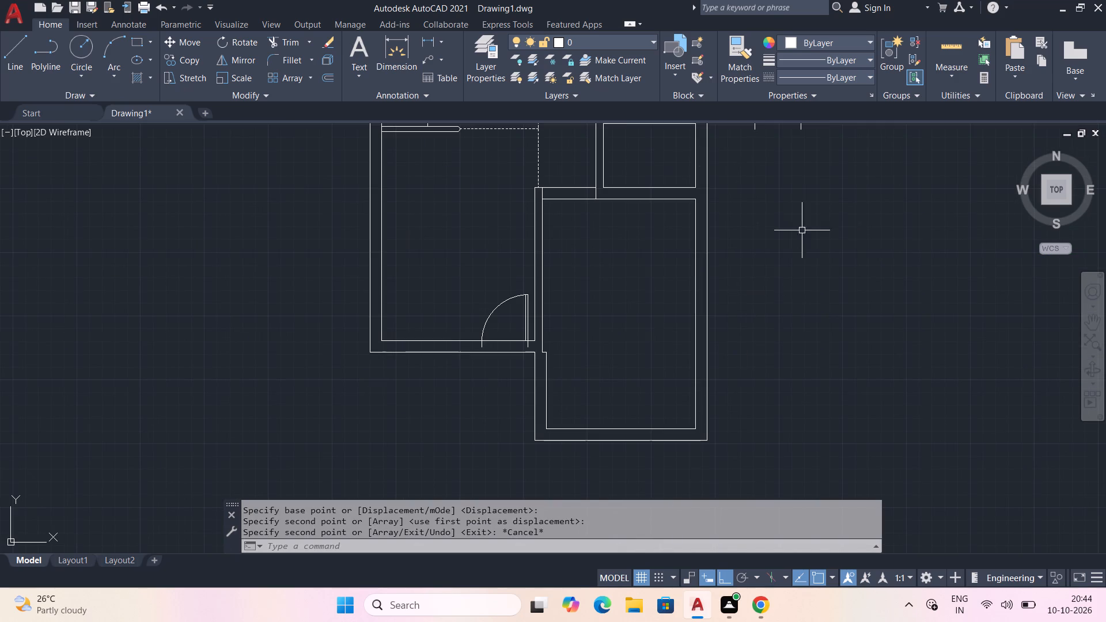
{"action": "middle_click_drag", "start_coordinate": [822, 203], "coordinate": [603, 402]}
{"action": "middle_click_drag", "start_coordinate": [684, 248], "coordinate": [664, 309]}
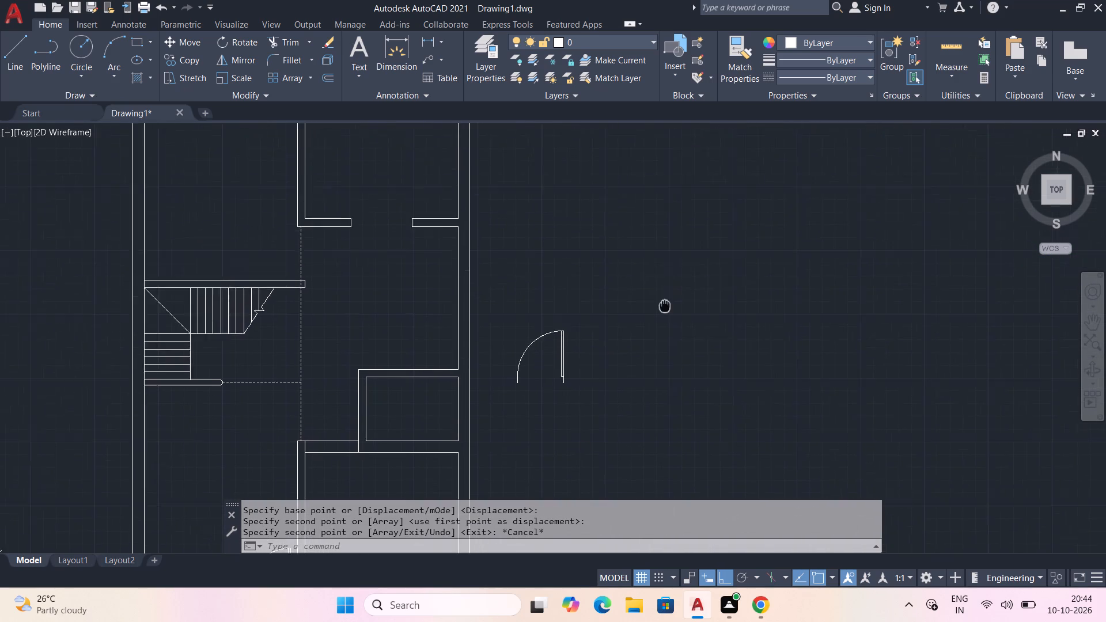
{"action": "middle_click_drag", "start_coordinate": [664, 309], "coordinate": [647, 336]}
{"action": "middle_click_drag", "start_coordinate": [657, 215], "coordinate": [628, 363]}
{"action": "scroll", "coordinate": [622, 274], "scroll_direction": "down", "scroll_amount": 2}
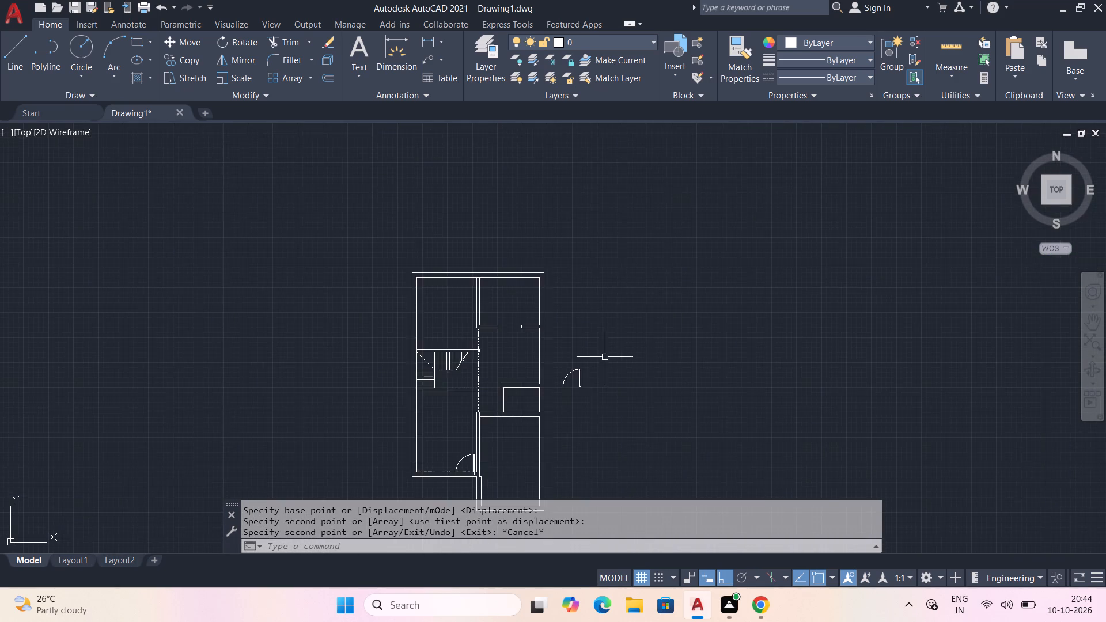
{"action": "scroll", "coordinate": [605, 355], "scroll_direction": "up", "scroll_amount": 2}
{"action": "middle_click_drag", "start_coordinate": [579, 361], "coordinate": [641, 166]}
{"action": "scroll", "coordinate": [600, 230], "scroll_direction": "up", "scroll_amount": 2}
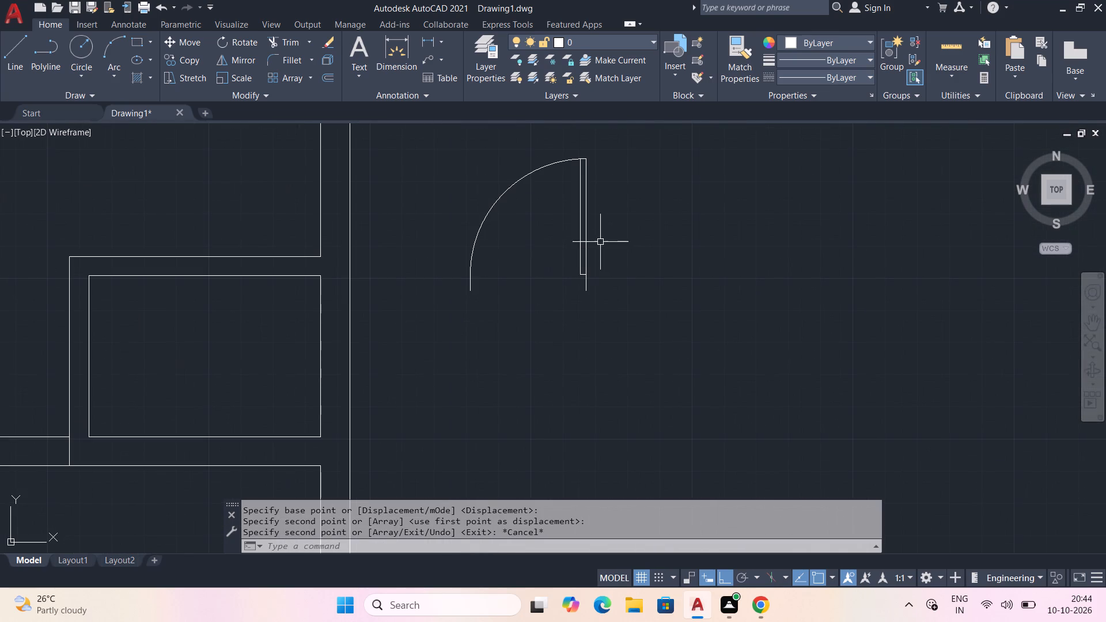
{"action": "left_click", "coordinate": [585, 246]}
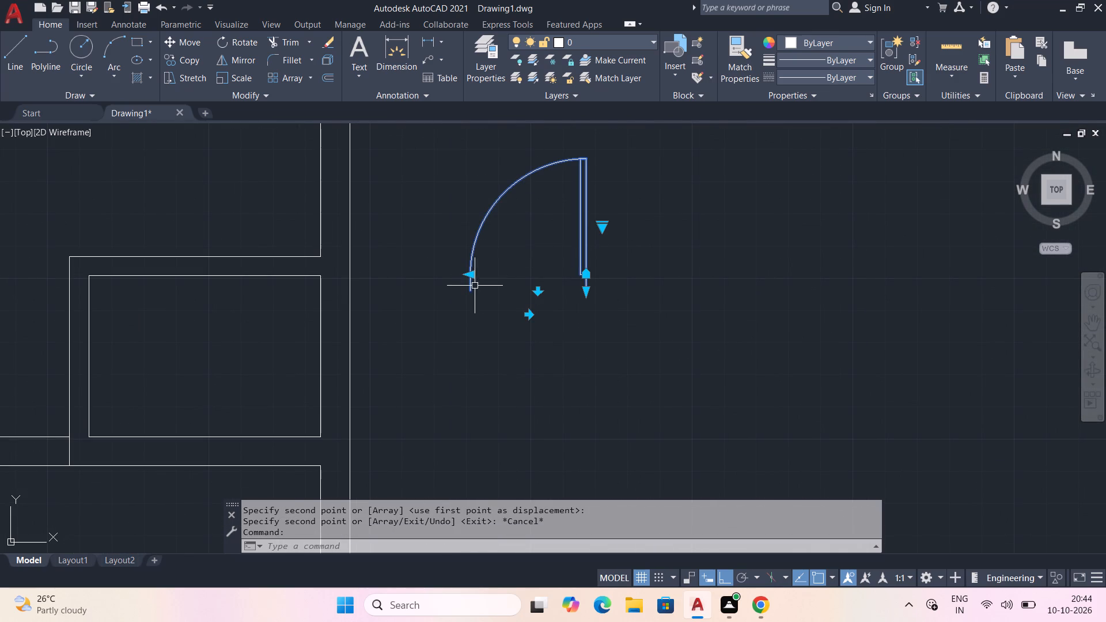
{"action": "left_click", "coordinate": [469, 275]}
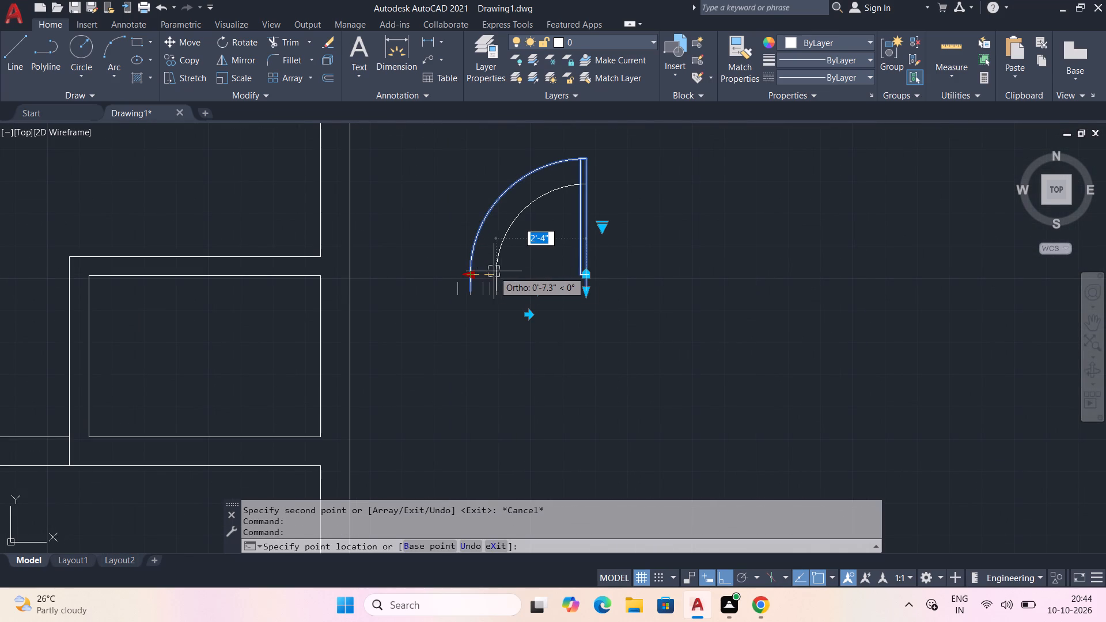
{"action": "left_click", "coordinate": [486, 271]}
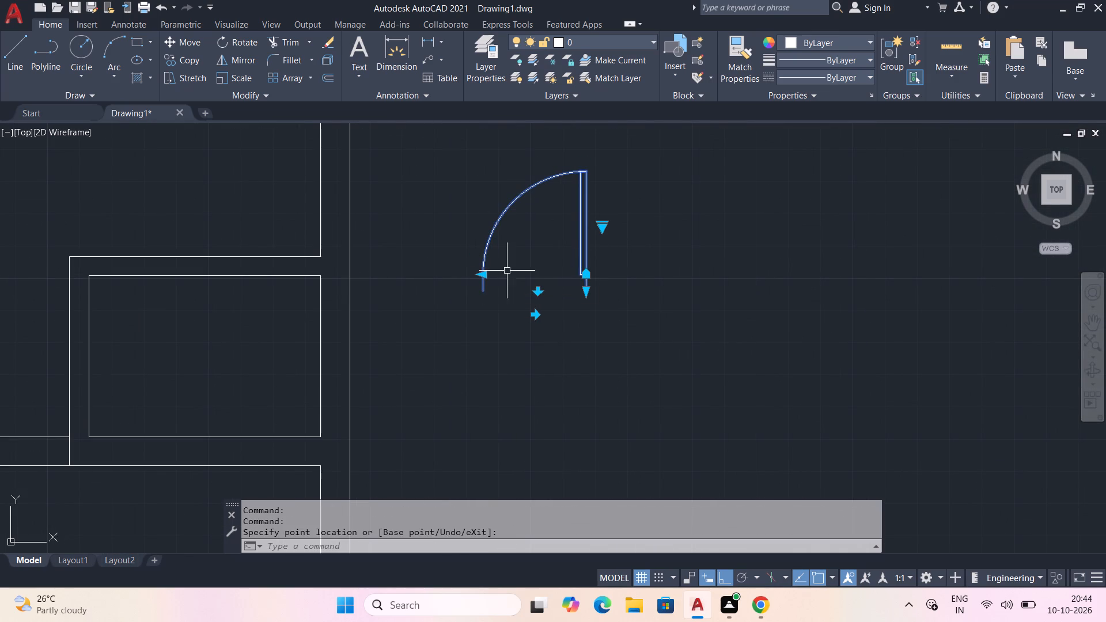
{"action": "left_click", "coordinate": [535, 317]}
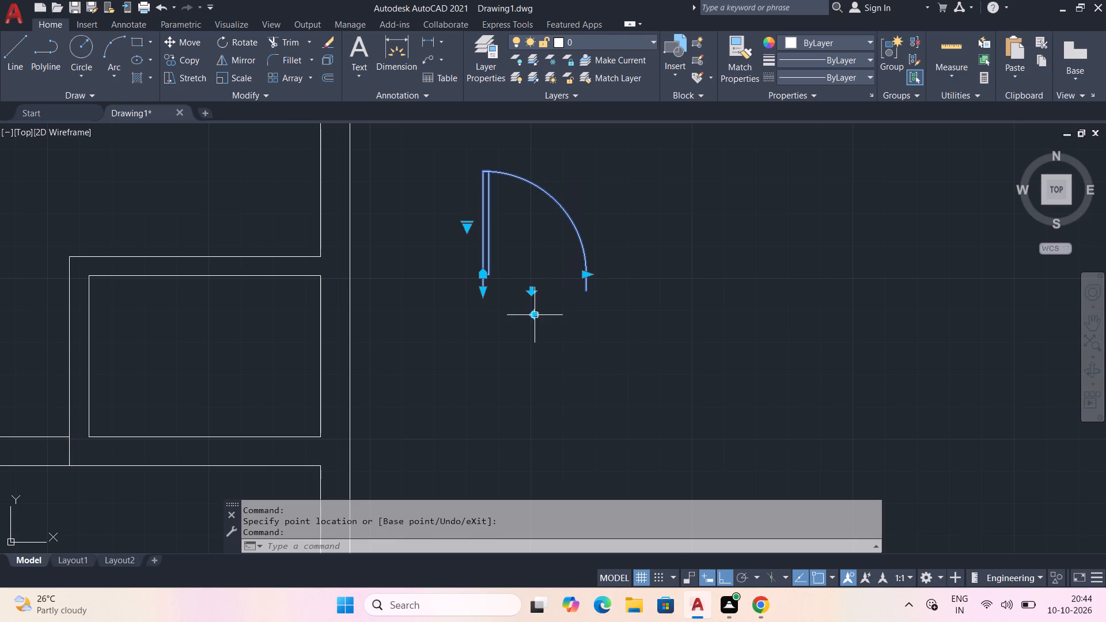
{"action": "left_click", "coordinate": [533, 293]}
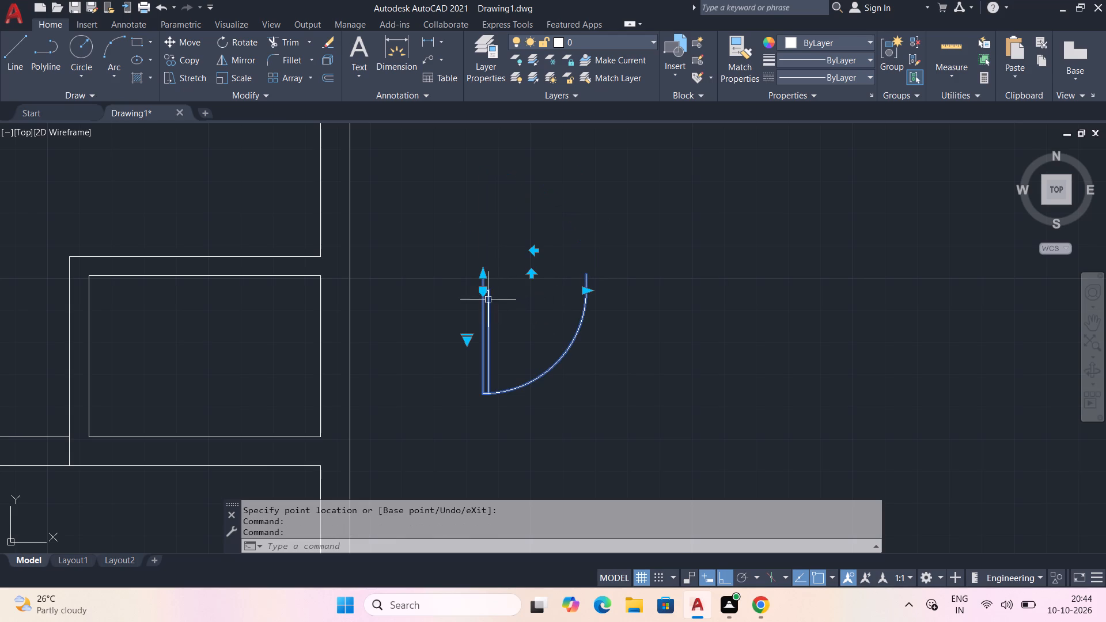
Copy the flipped door by its hinge point onto the inner north wall line of the southeast room, near the room's west corner.
{"action": "left_click", "coordinate": [171, 64]}
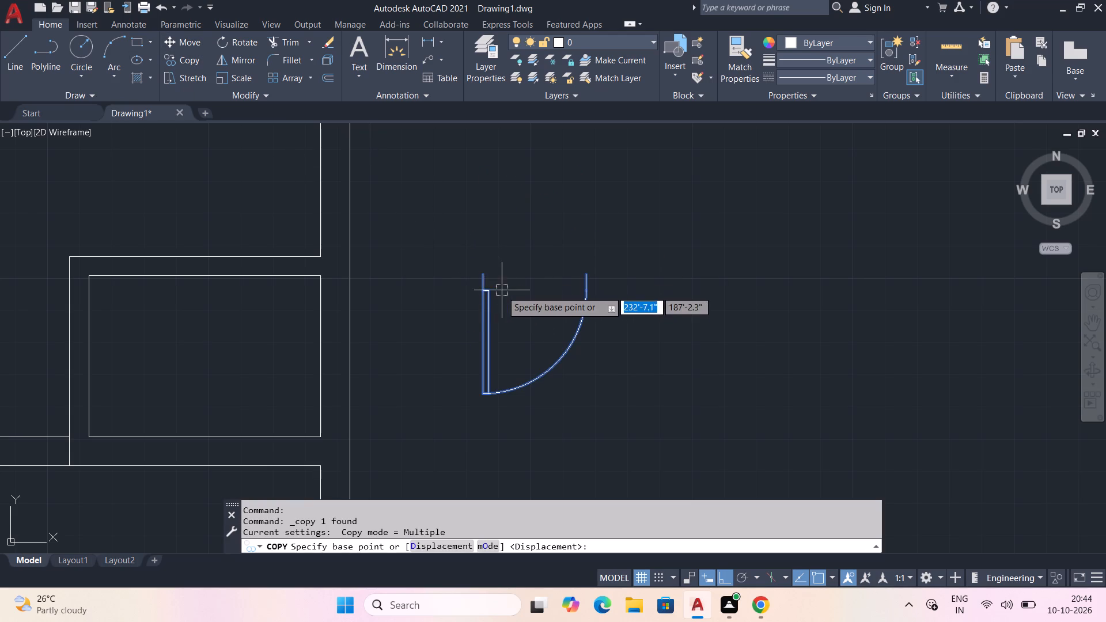
{"action": "left_click", "coordinate": [482, 295]}
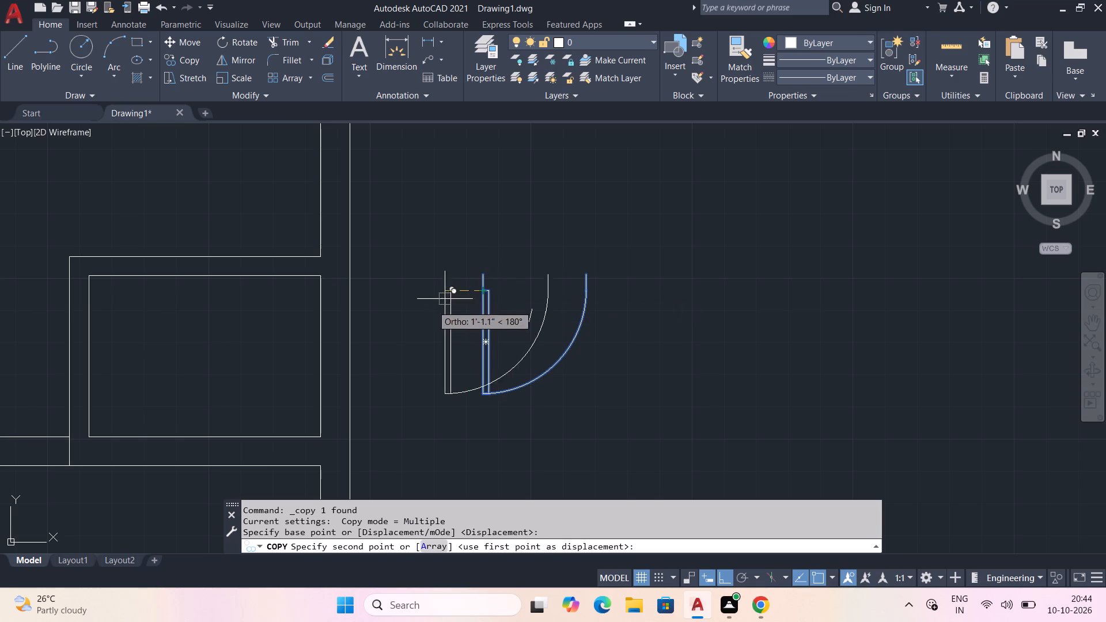
{"action": "middle_click_drag", "start_coordinate": [415, 332], "coordinate": [877, 0]}
{"action": "middle_click_drag", "start_coordinate": [495, 176], "coordinate": [447, 389]}
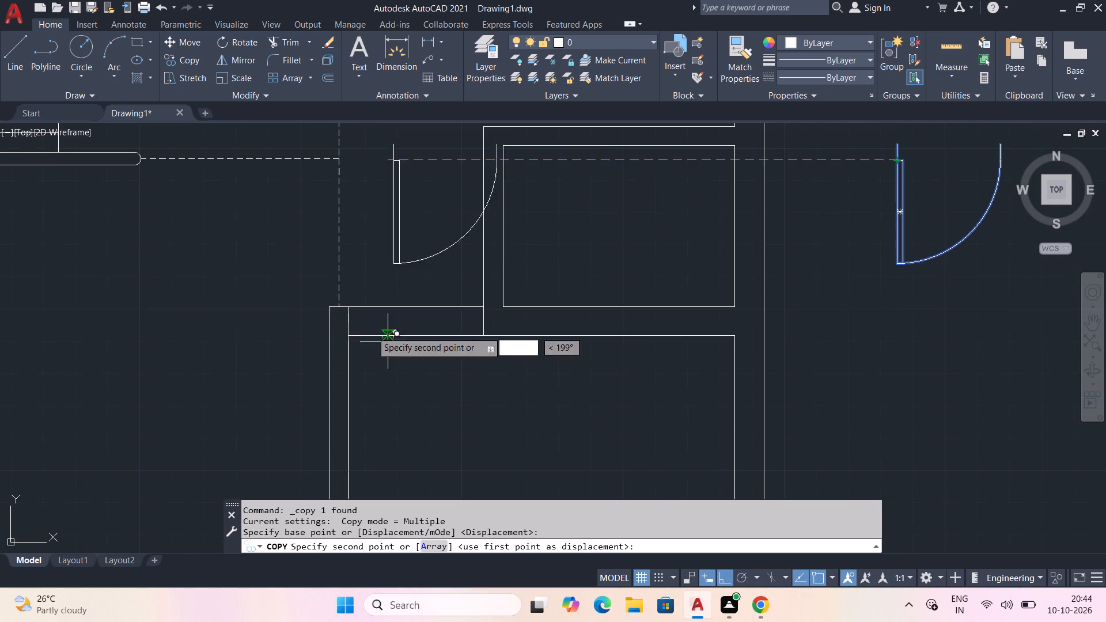
{"action": "scroll", "coordinate": [368, 324], "scroll_direction": "up", "scroll_amount": 2}
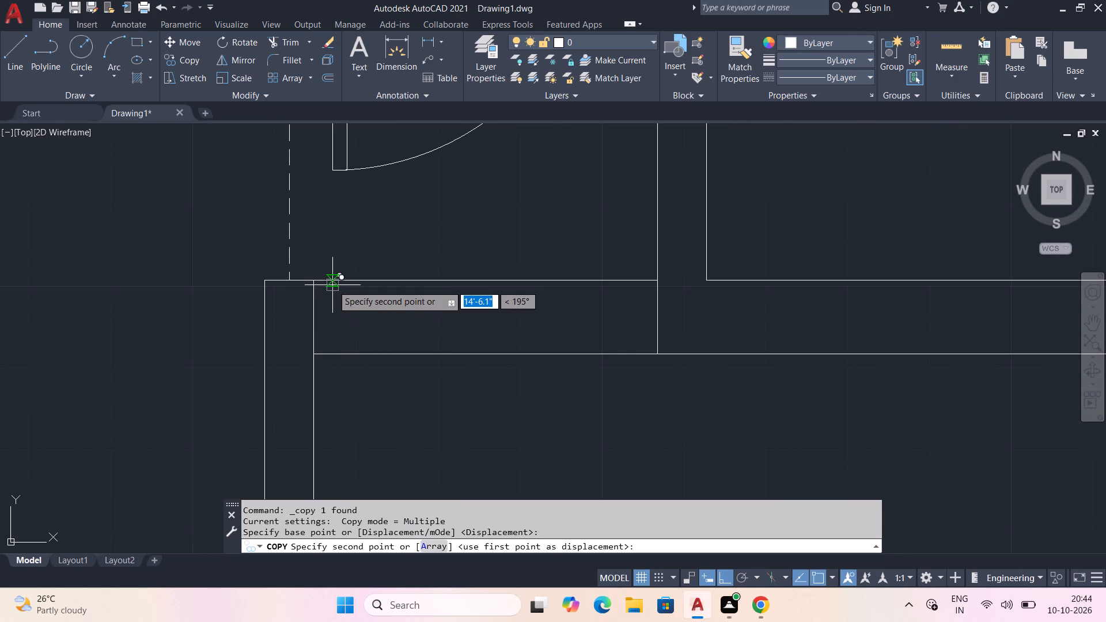
{"action": "left_click", "coordinate": [343, 352]}
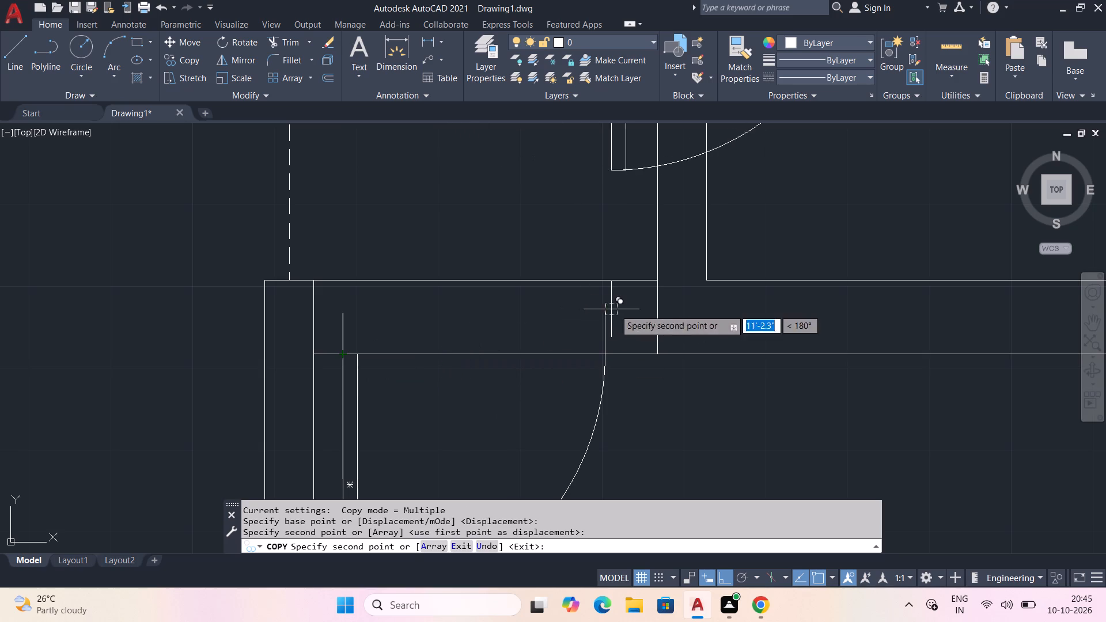
{"action": "right_click", "coordinate": [707, 325]}
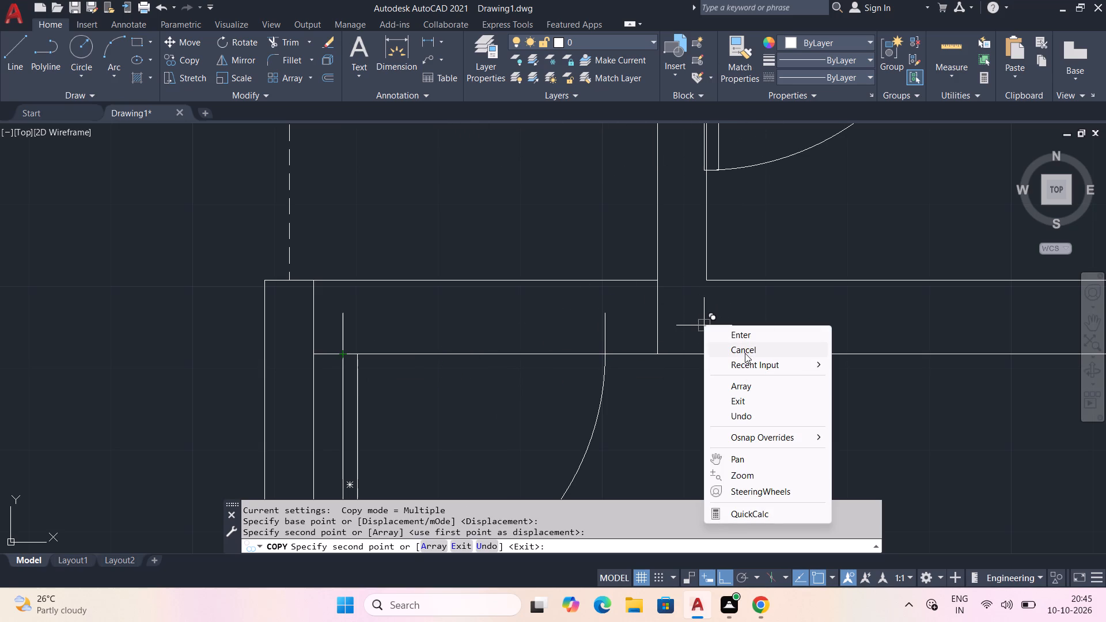
{"action": "left_click", "coordinate": [749, 349]}
Draw lines extending both jambs of the southeast room's door north to the far face of the wall.
{"action": "left_click", "coordinate": [10, 37]}
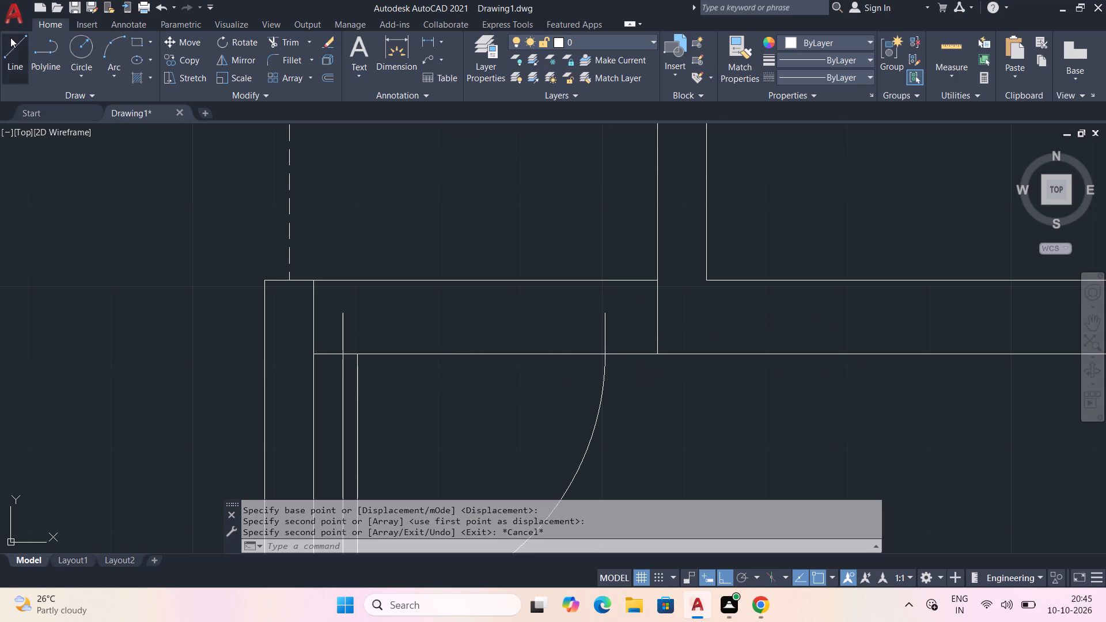
{"action": "left_click", "coordinate": [338, 309]}
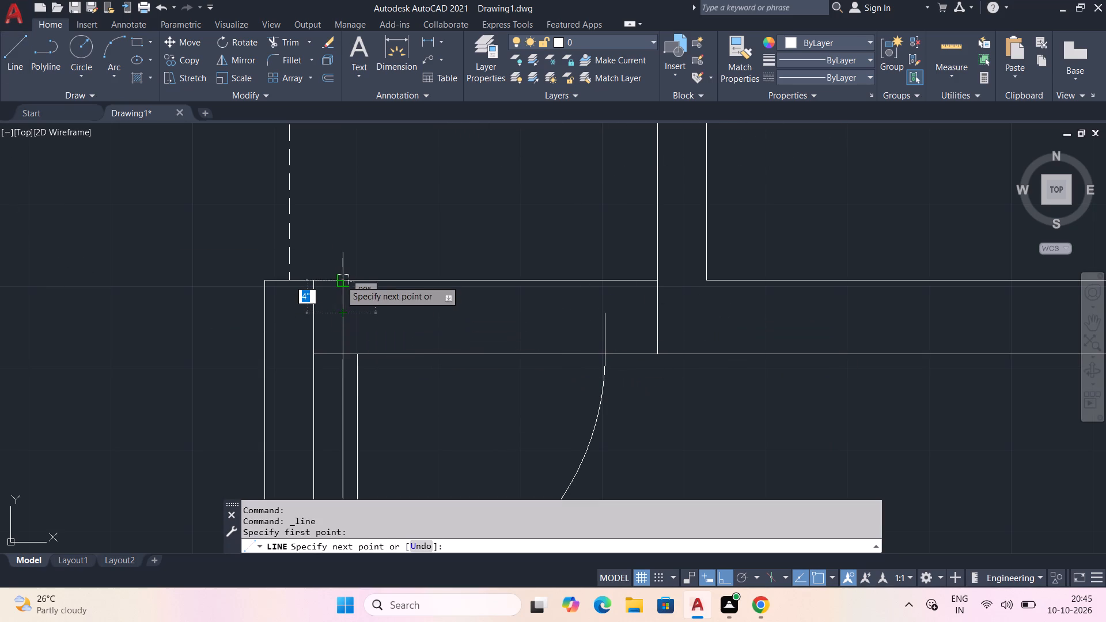
{"action": "left_click", "coordinate": [340, 280]}
{"action": "right_click", "coordinate": [340, 280]}
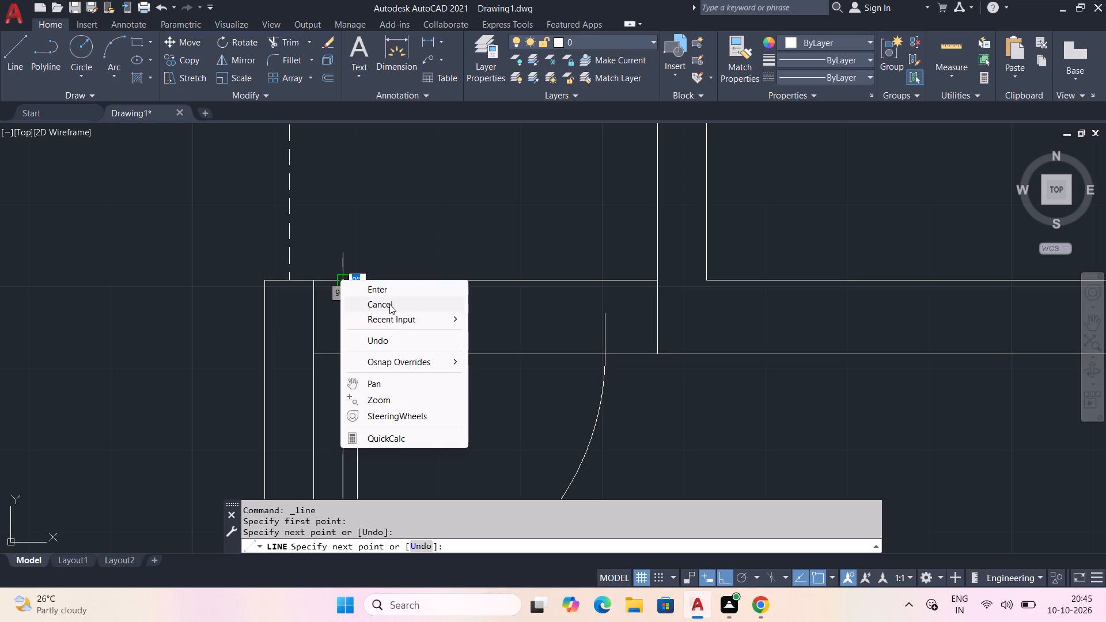
{"action": "left_click", "coordinate": [389, 304]}
{"action": "left_click", "coordinate": [12, 48]}
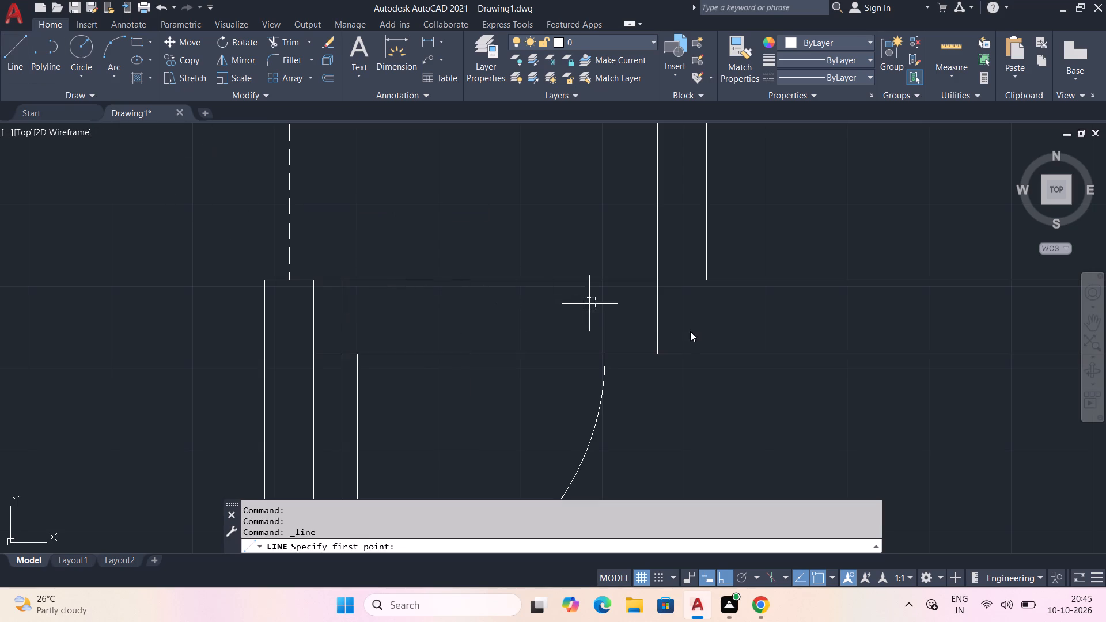
{"action": "left_click", "coordinate": [607, 314]}
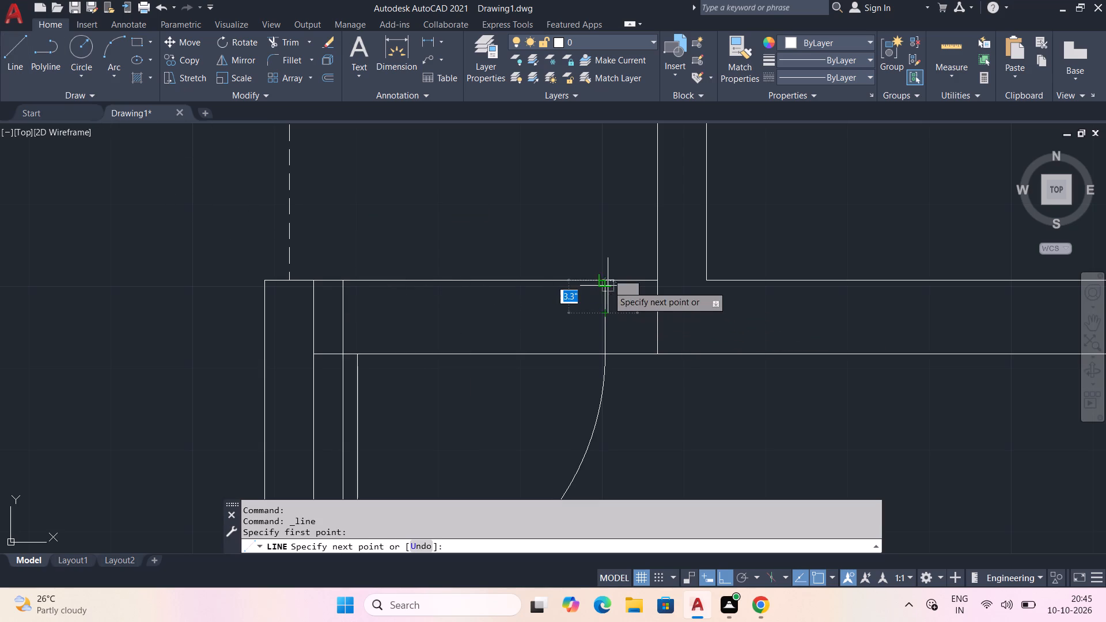
{"action": "left_click", "coordinate": [601, 282]}
{"action": "right_click", "coordinate": [601, 282]}
{"action": "left_click", "coordinate": [644, 309]}
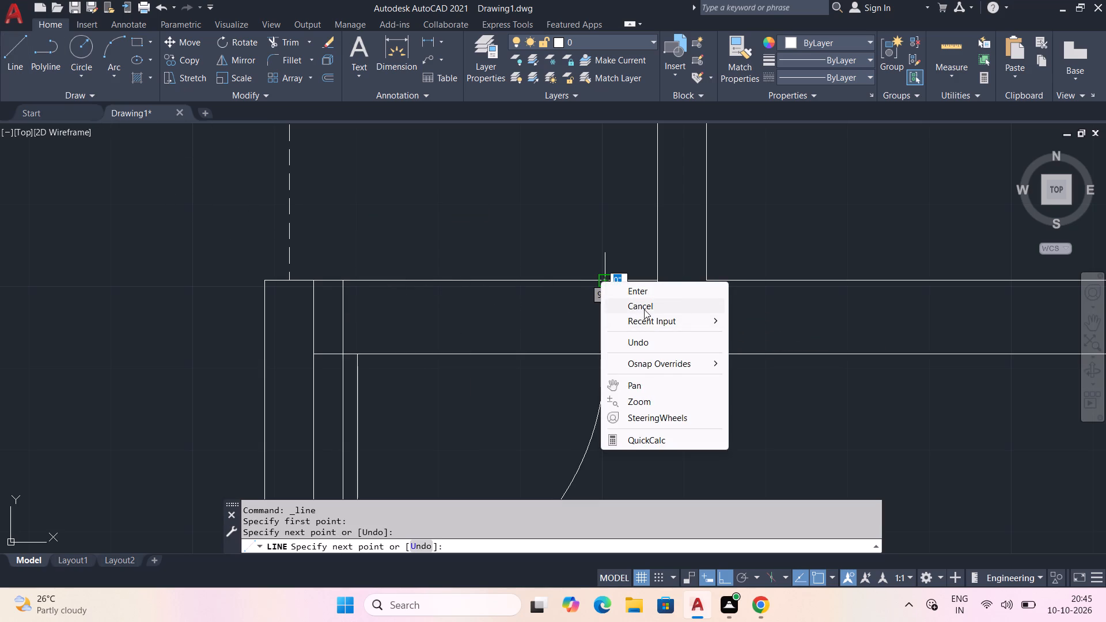
Draw lines extending both jambs of the southwest room's door south to the outer wall line.
{"action": "middle_click_drag", "start_coordinate": [487, 358], "coordinate": [653, 251]}
{"action": "scroll", "coordinate": [391, 393], "scroll_direction": "down", "scroll_amount": 2}
{"action": "middle_click_drag", "start_coordinate": [351, 419], "coordinate": [370, 342]}
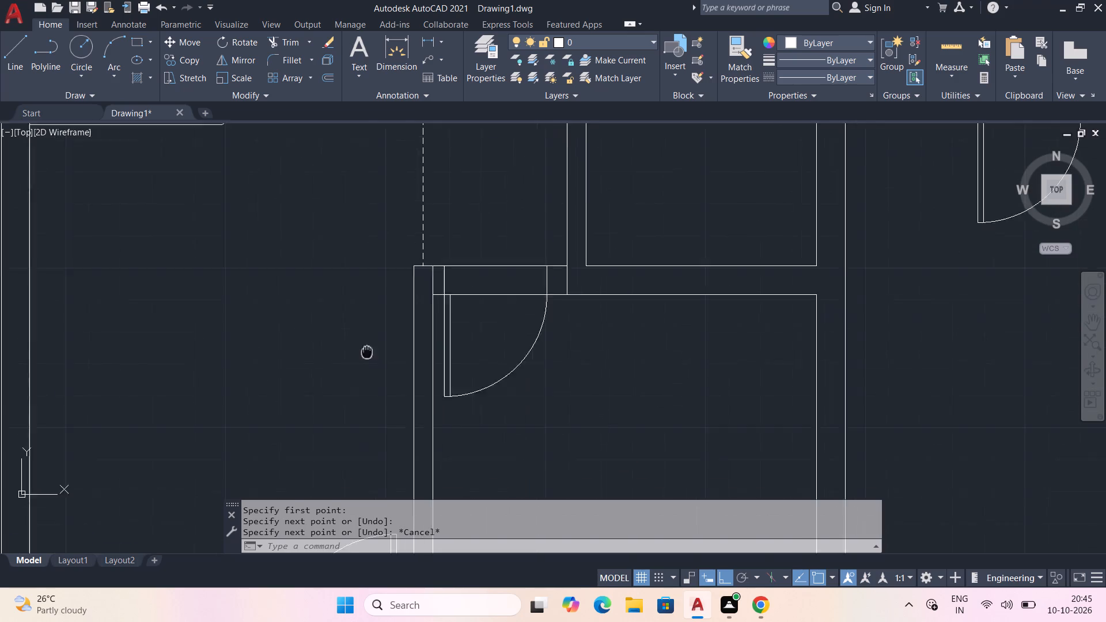
{"action": "middle_click_drag", "start_coordinate": [370, 342], "coordinate": [397, 246]}
{"action": "scroll", "coordinate": [392, 406], "scroll_direction": "up", "scroll_amount": 1}
{"action": "middle_click_drag", "start_coordinate": [393, 398], "coordinate": [432, 170]}
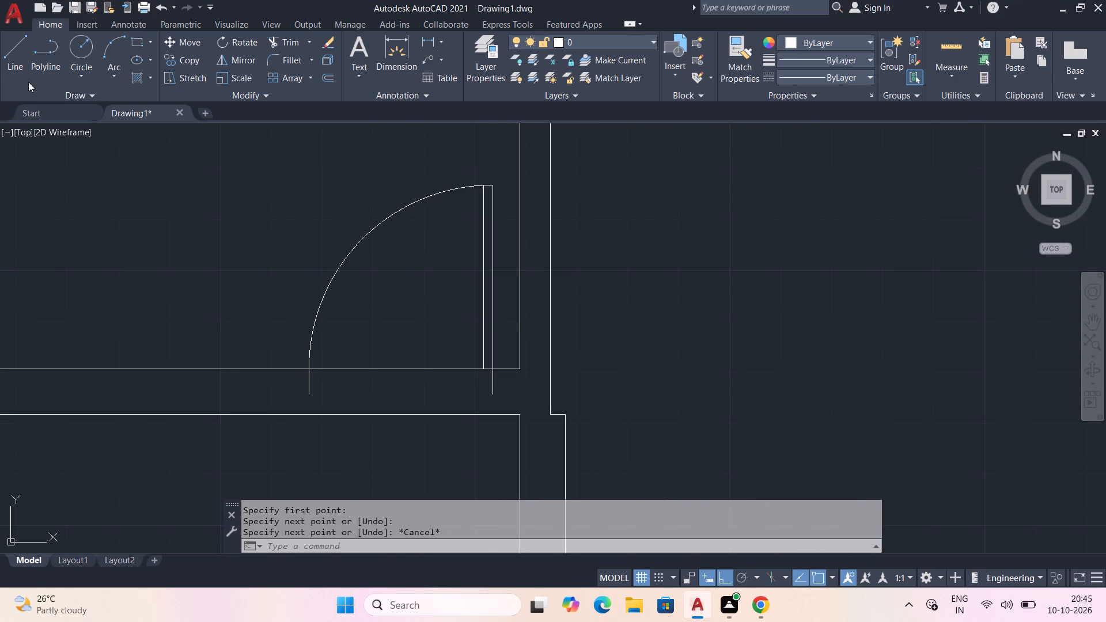
{"action": "left_click", "coordinate": [25, 55]}
{"action": "scroll", "coordinate": [373, 500], "scroll_direction": "up", "scroll_amount": 1}
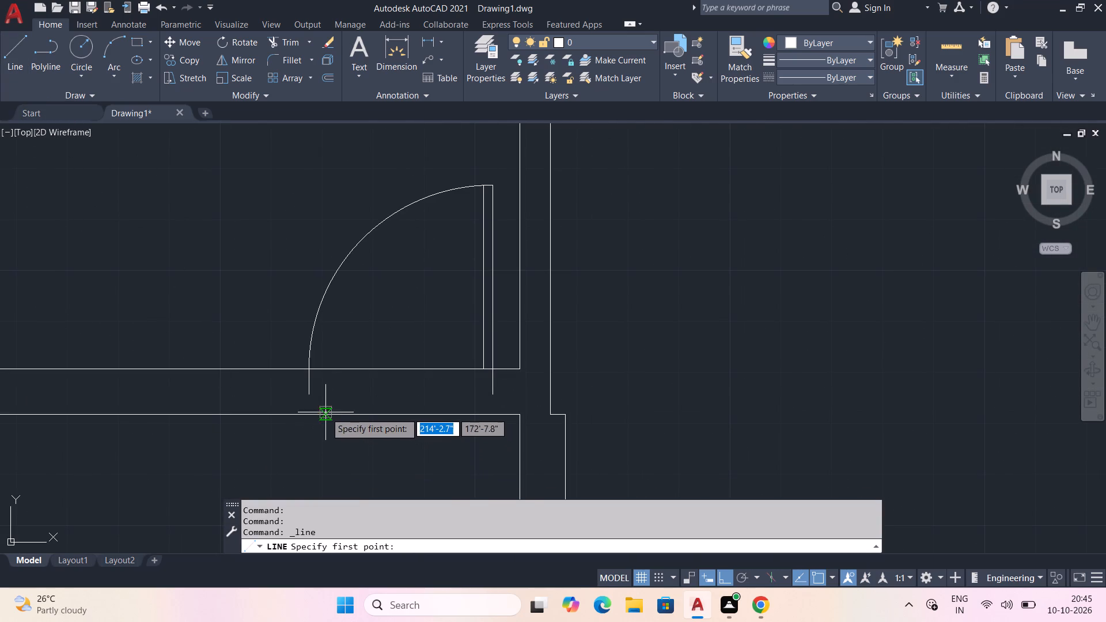
{"action": "left_click", "coordinate": [307, 395]}
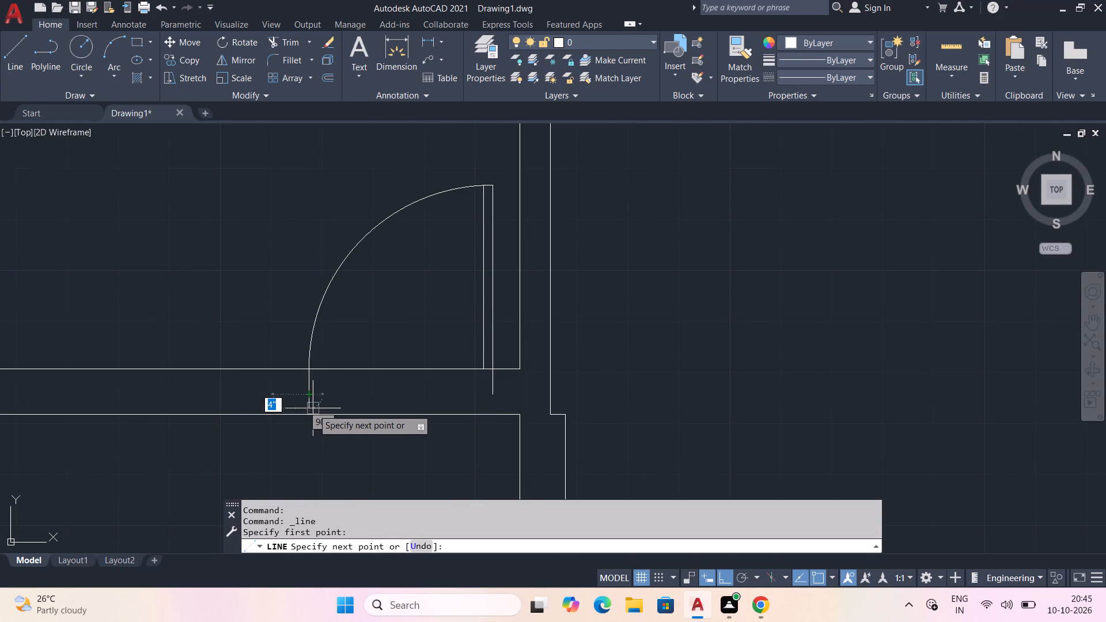
{"action": "left_click", "coordinate": [313, 408]}
{"action": "scroll", "coordinate": [334, 431], "scroll_direction": "up", "scroll_amount": 3}
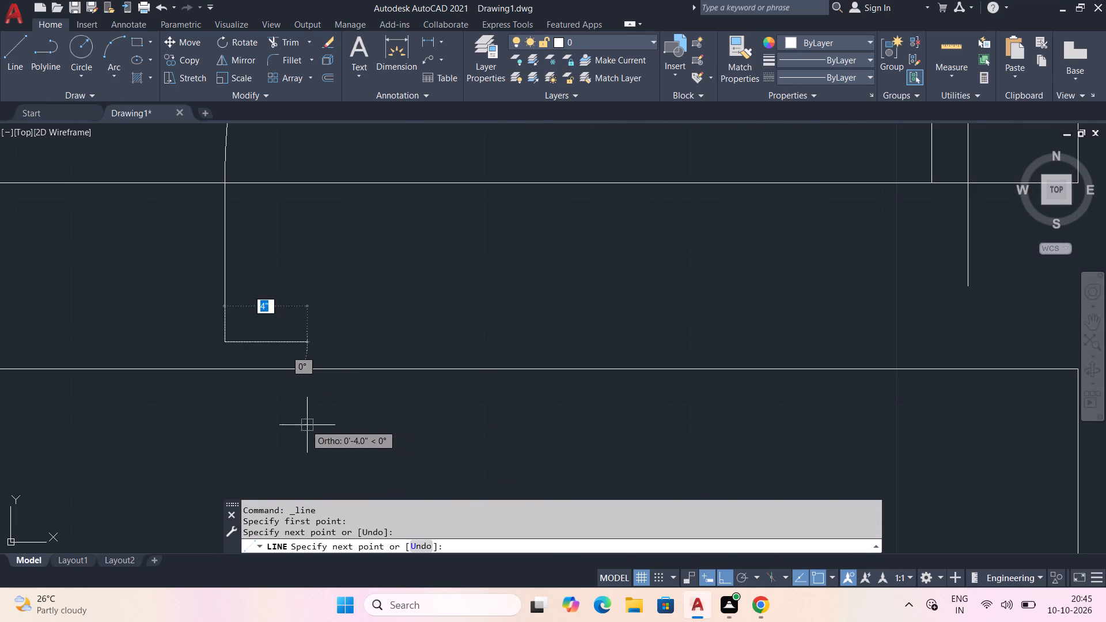
{"action": "left_click", "coordinate": [224, 365]}
{"action": "right_click_drag", "start_coordinate": [279, 384], "coordinate": [272, 381]}
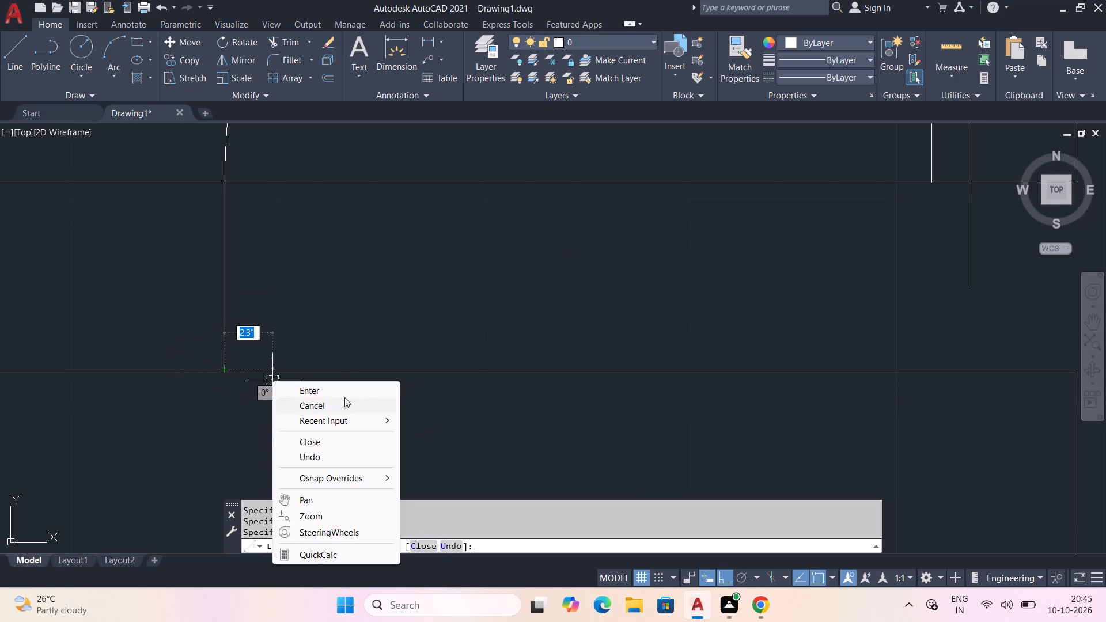
{"action": "left_click", "coordinate": [335, 407]}
{"action": "left_click", "coordinate": [15, 64]}
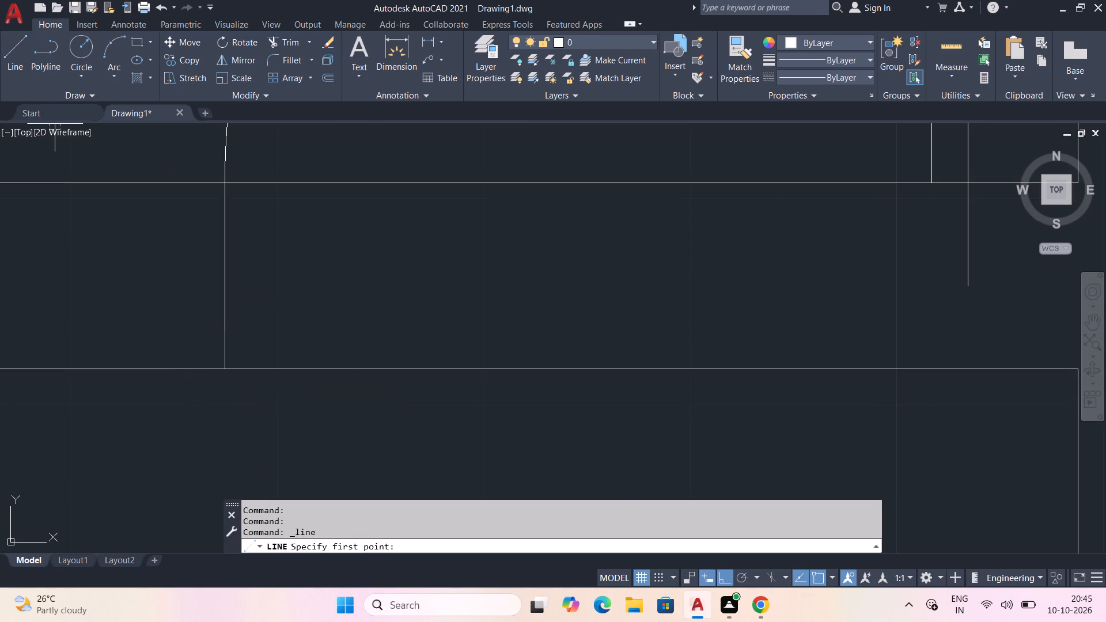
{"action": "left_click", "coordinate": [971, 289]}
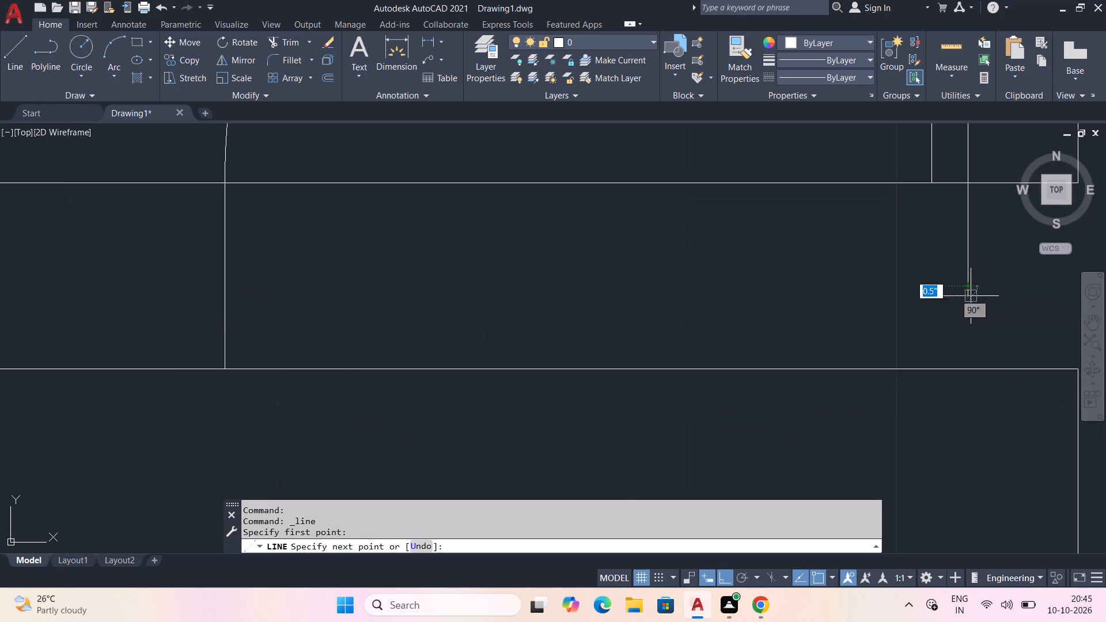
{"action": "left_click", "coordinate": [966, 374]}
{"action": "right_click", "coordinate": [964, 376]}
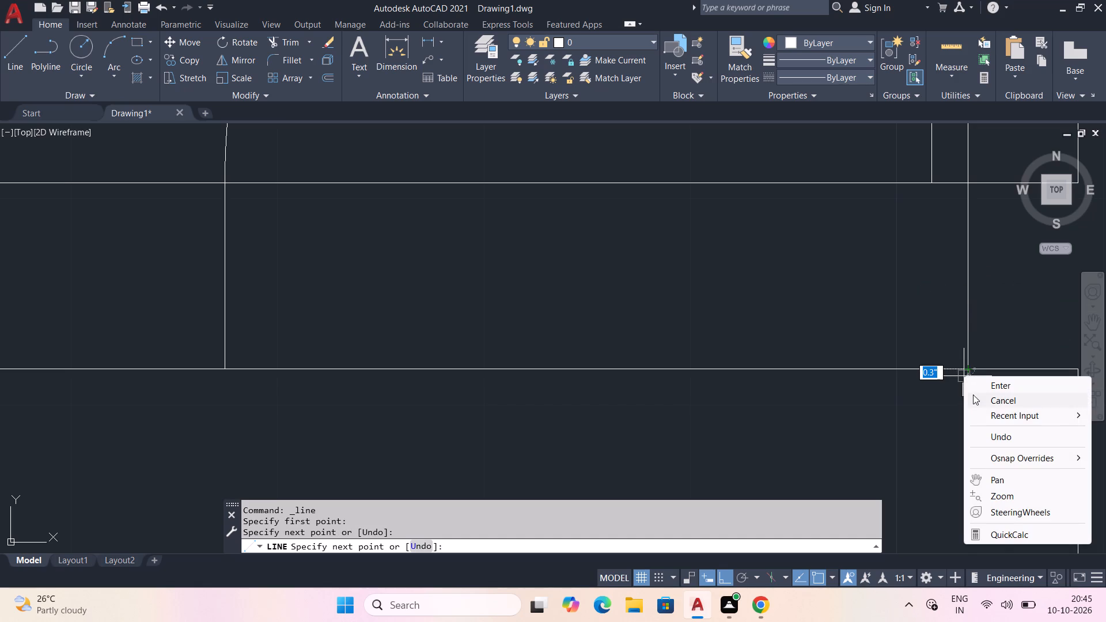
{"action": "left_click", "coordinate": [1002, 405]}
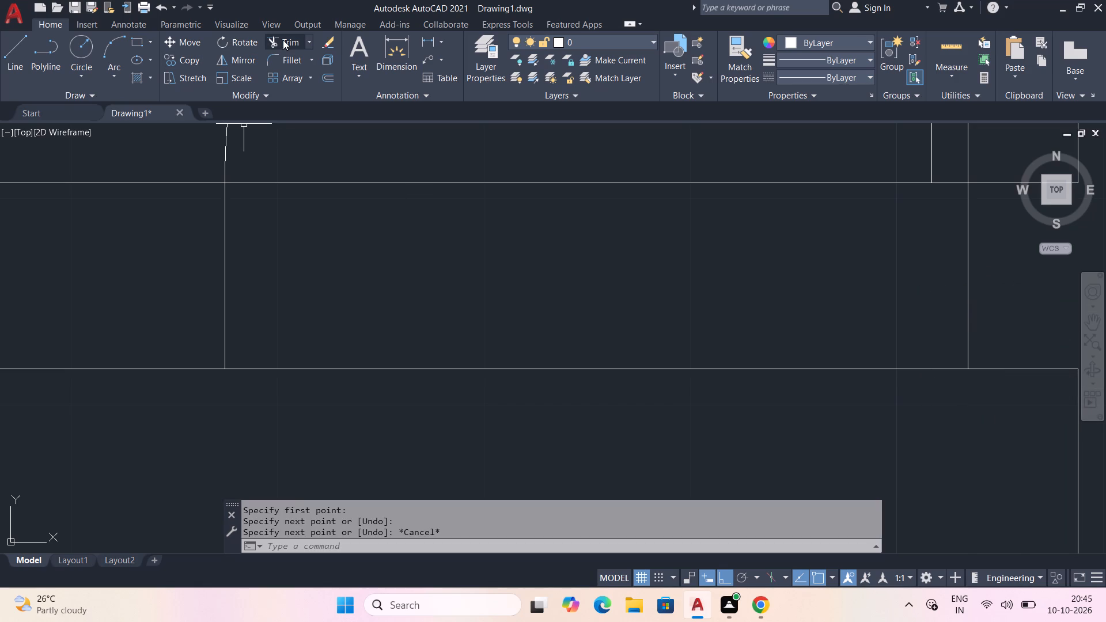
Trim both south wall lines between the jambs of the southwest room's door to open the doorway.
{"action": "left_click", "coordinate": [289, 38]}
{"action": "left_click", "coordinate": [494, 184]}
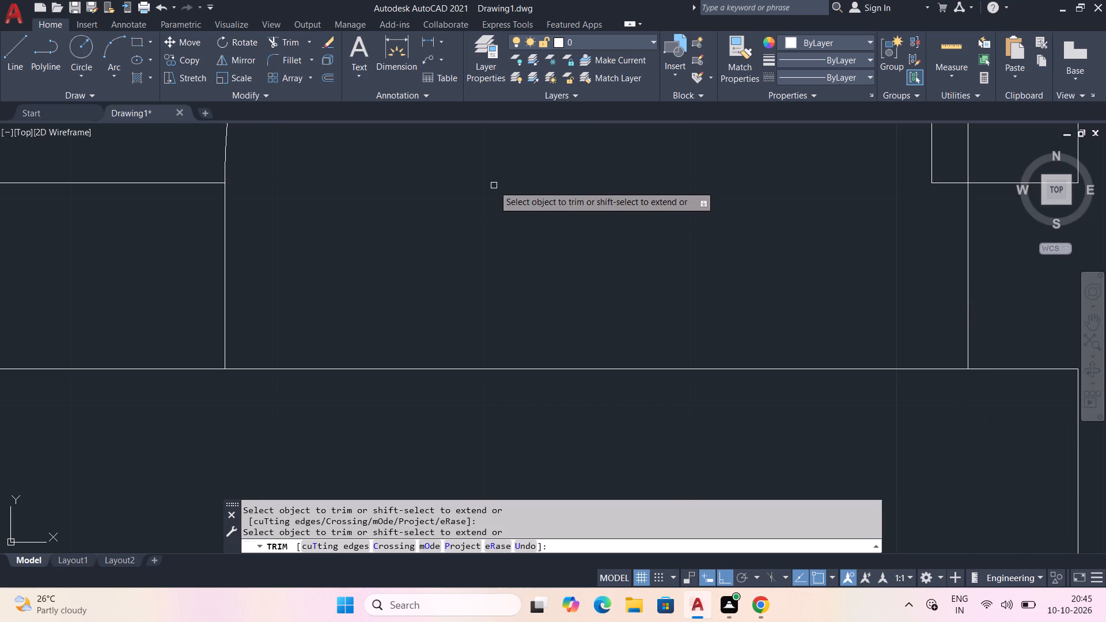
{"action": "left_click", "coordinate": [494, 369]}
Trim both north wall lines between the jambs of the southeast room's door to open the doorway.
{"action": "scroll", "coordinate": [518, 380], "scroll_direction": "down", "scroll_amount": 2}
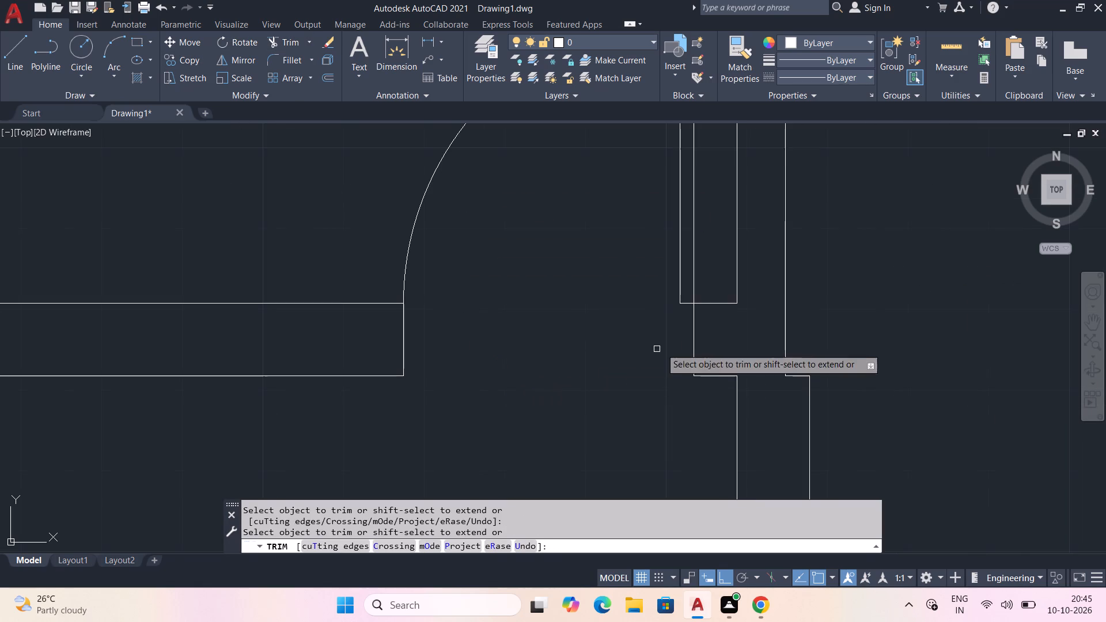
{"action": "middle_click_drag", "start_coordinate": [666, 346], "coordinate": [224, 457]}
{"action": "middle_click_drag", "start_coordinate": [584, 356], "coordinate": [293, 532]}
{"action": "scroll", "coordinate": [584, 356], "scroll_direction": "down", "scroll_amount": 1}
{"action": "middle_click_drag", "start_coordinate": [399, 276], "coordinate": [387, 574]}
{"action": "left_click", "coordinate": [214, 306]}
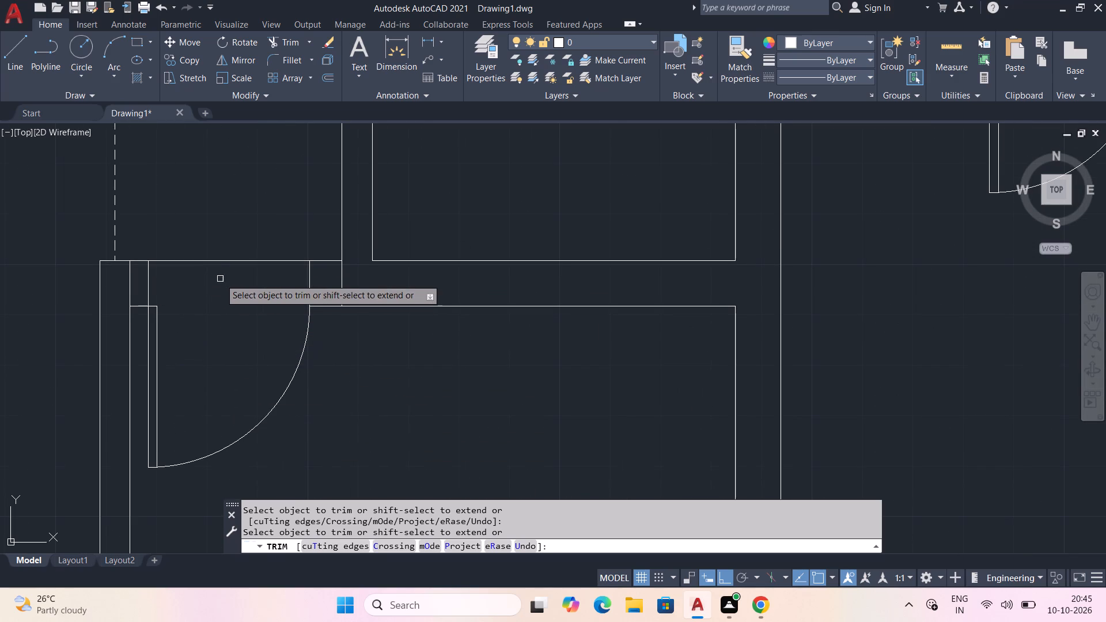
{"action": "left_click", "coordinate": [231, 260]}
{"action": "scroll", "coordinate": [319, 439], "scroll_direction": "down", "scroll_amount": 2}
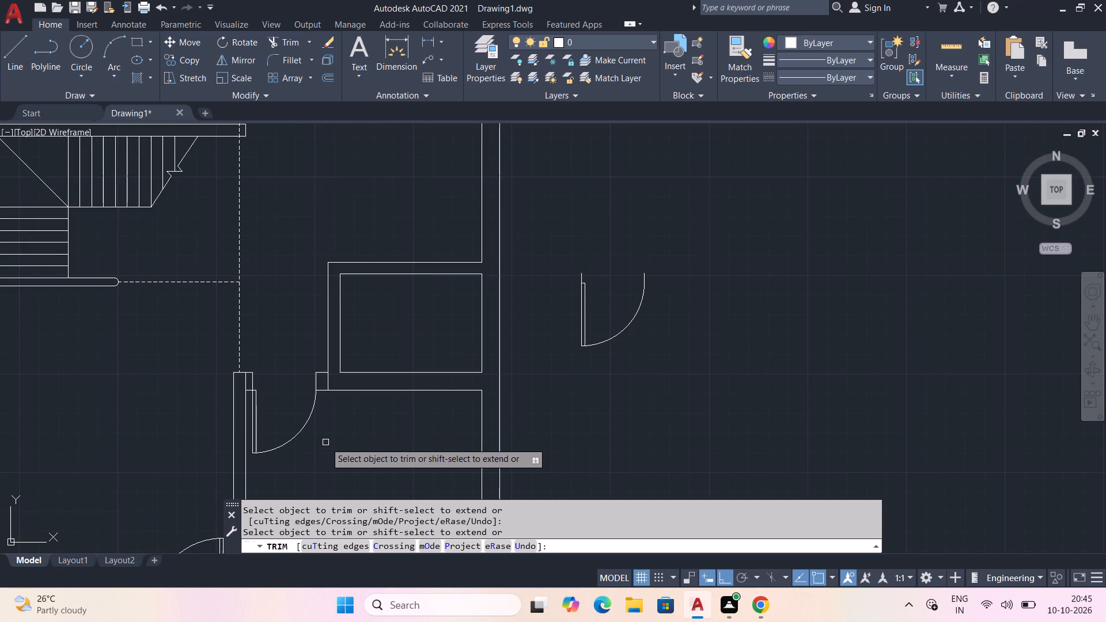
Erase the spare door block lying outside the plan's east wall.
{"action": "middle_click_drag", "start_coordinate": [336, 431], "coordinate": [383, 322]}
{"action": "right_click", "coordinate": [684, 313]}
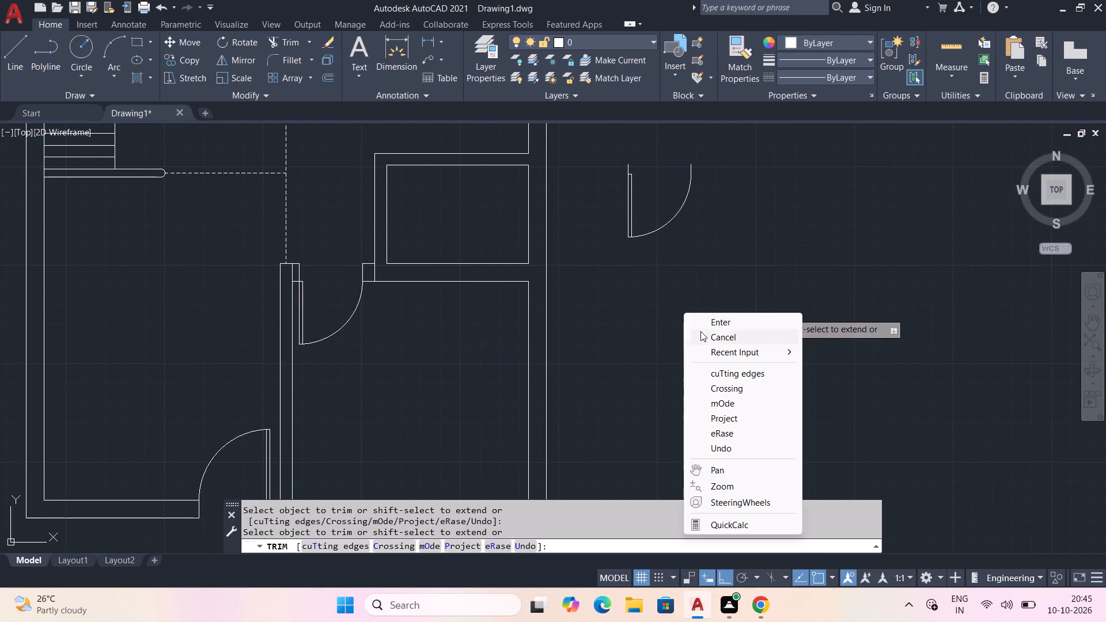
{"action": "left_click", "coordinate": [724, 339]}
{"action": "left_click", "coordinate": [634, 187]}
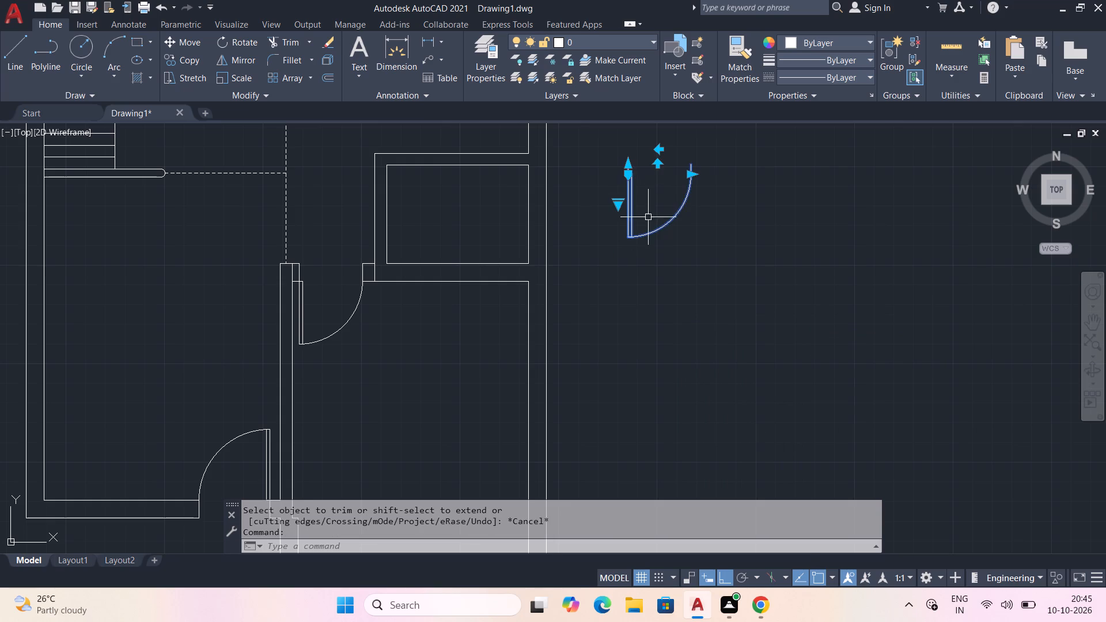
{"action": "right_click", "coordinate": [650, 218]}
{"action": "left_click", "coordinate": [696, 320]}
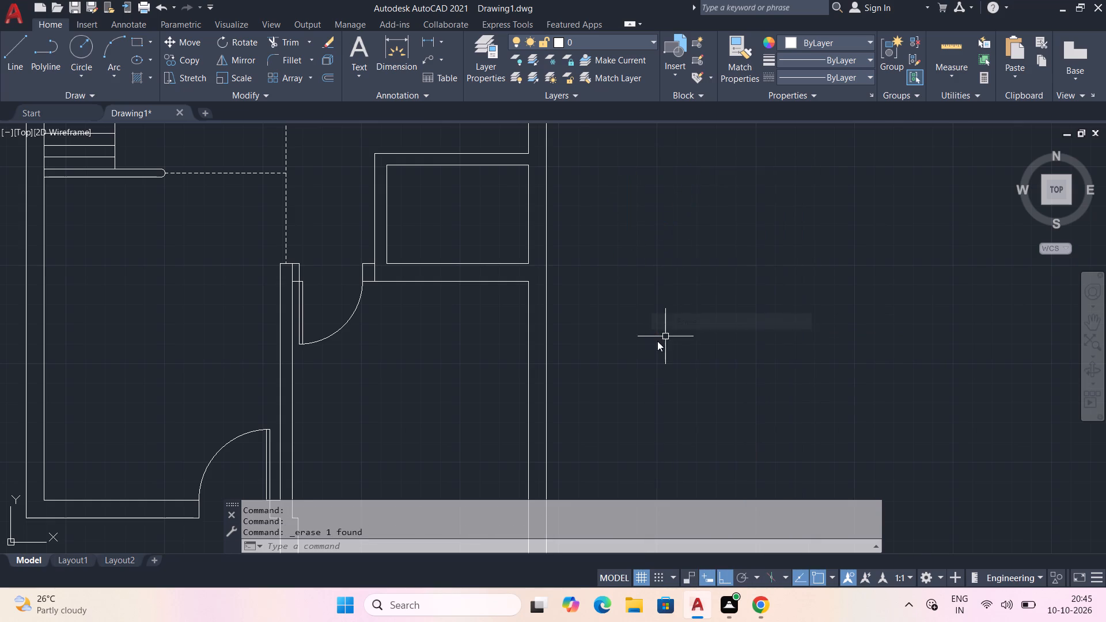
Draw two connected lines enclosing a rectangle about 2'-10" deep against the southeast room's north wall, ending at its east wall.
{"action": "scroll", "coordinate": [657, 341], "scroll_direction": "down", "scroll_amount": 4}
{"action": "scroll", "coordinate": [634, 367], "scroll_direction": "up", "scroll_amount": 1}
{"action": "middle_click_drag", "start_coordinate": [634, 366], "coordinate": [575, 307]}
{"action": "scroll", "coordinate": [541, 339], "scroll_direction": "up", "scroll_amount": 2}
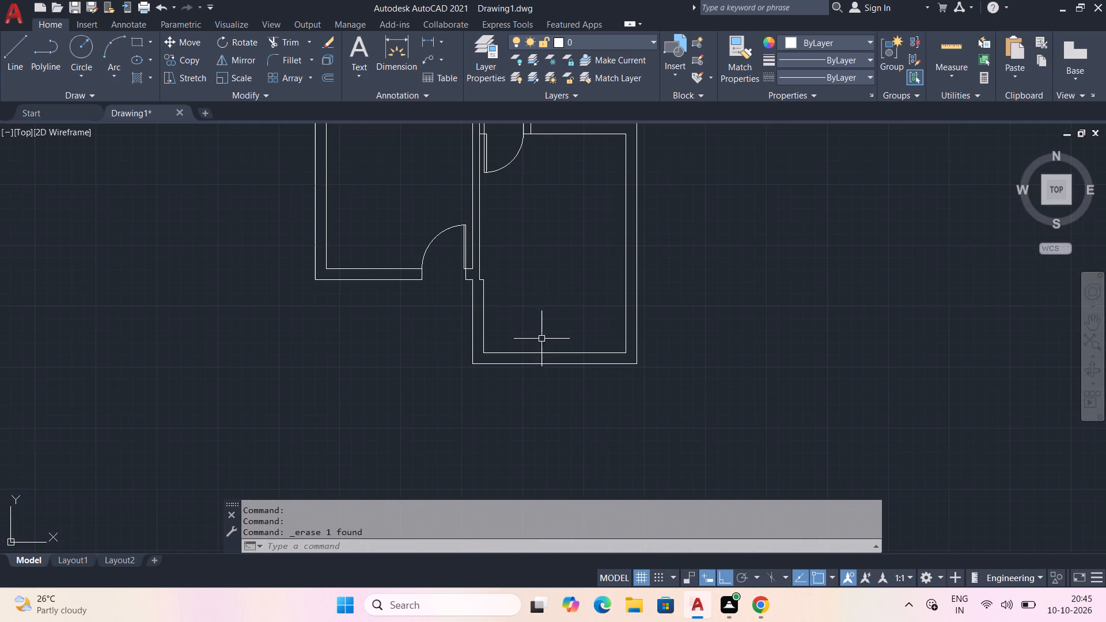
{"action": "middle_click_drag", "start_coordinate": [551, 293], "coordinate": [537, 347]}
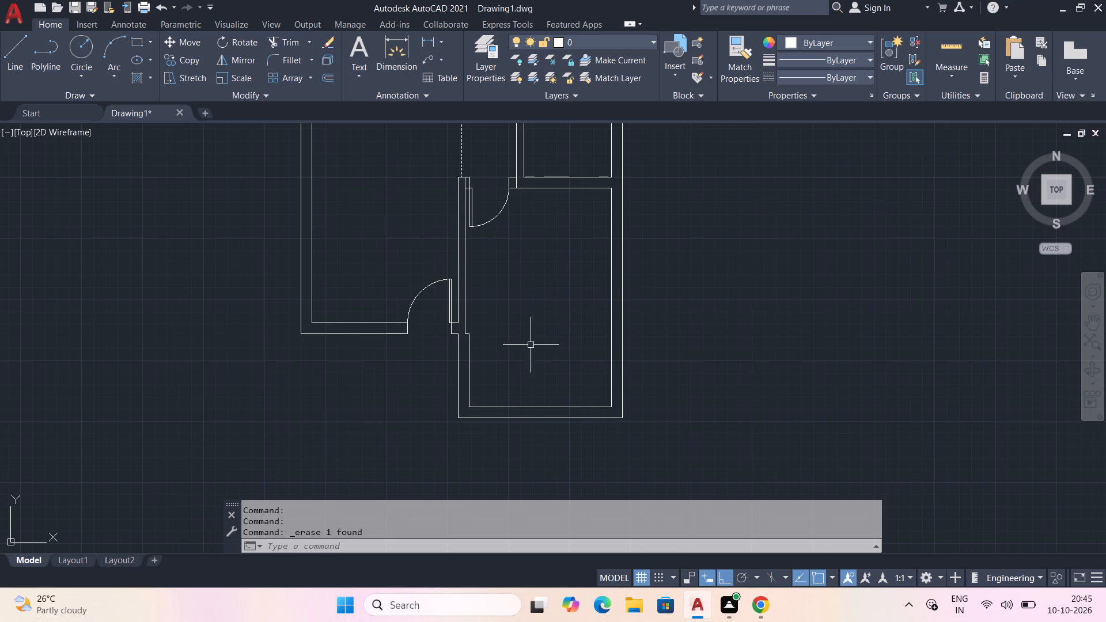
{"action": "scroll", "coordinate": [474, 338], "scroll_direction": "up", "scroll_amount": 2}
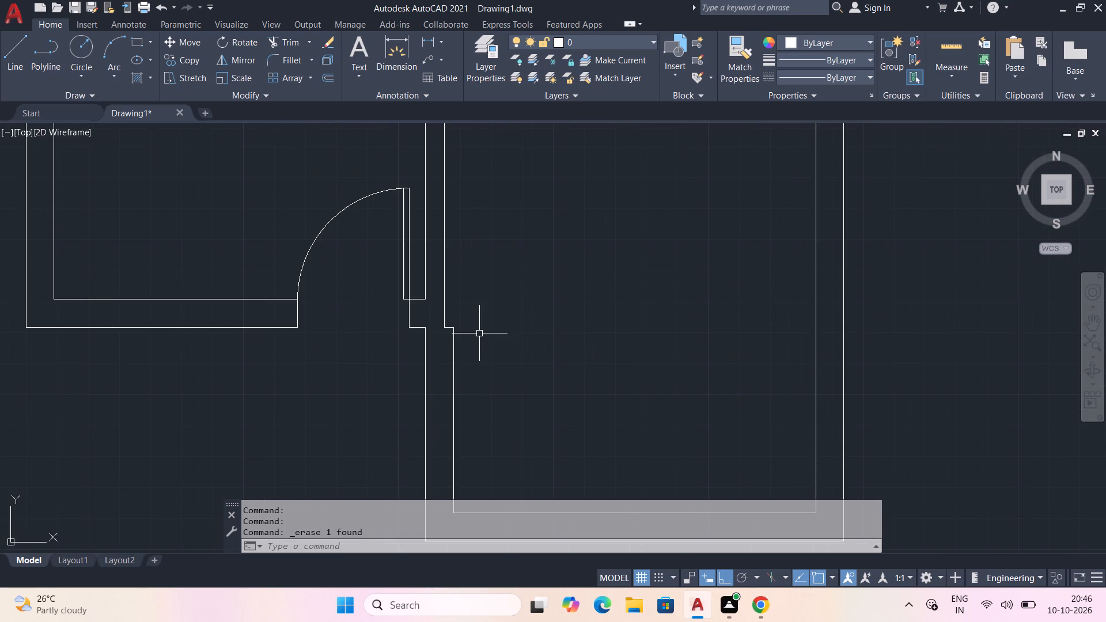
{"action": "middle_click_drag", "start_coordinate": [480, 333], "coordinate": [499, 289]}
{"action": "scroll", "coordinate": [497, 299], "scroll_direction": "down", "scroll_amount": 1}
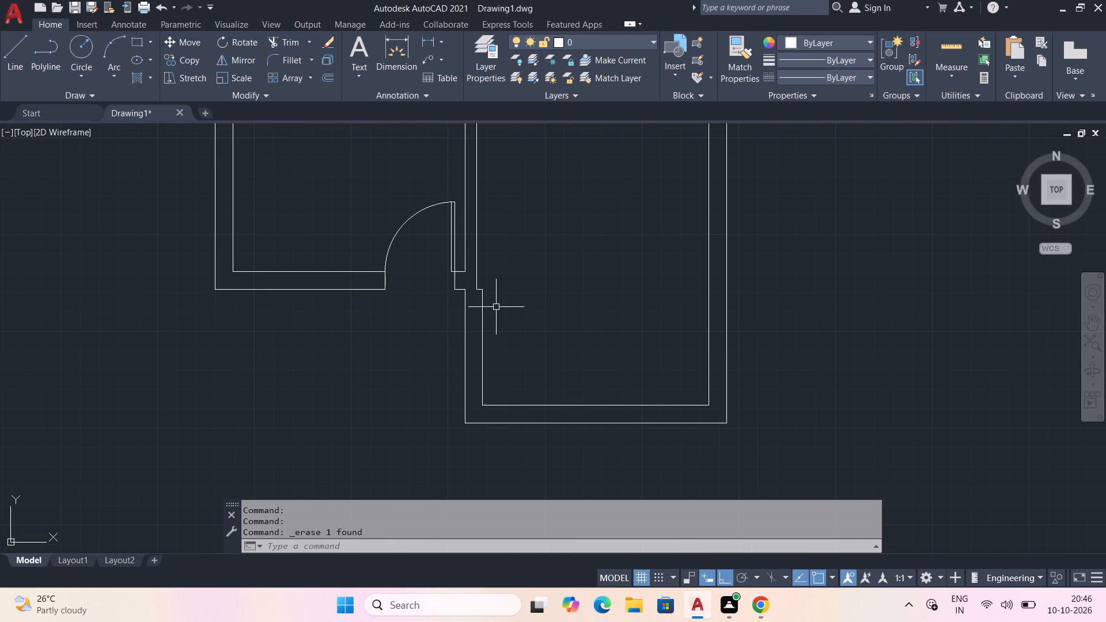
{"action": "middle_click_drag", "start_coordinate": [496, 308], "coordinate": [461, 396]}
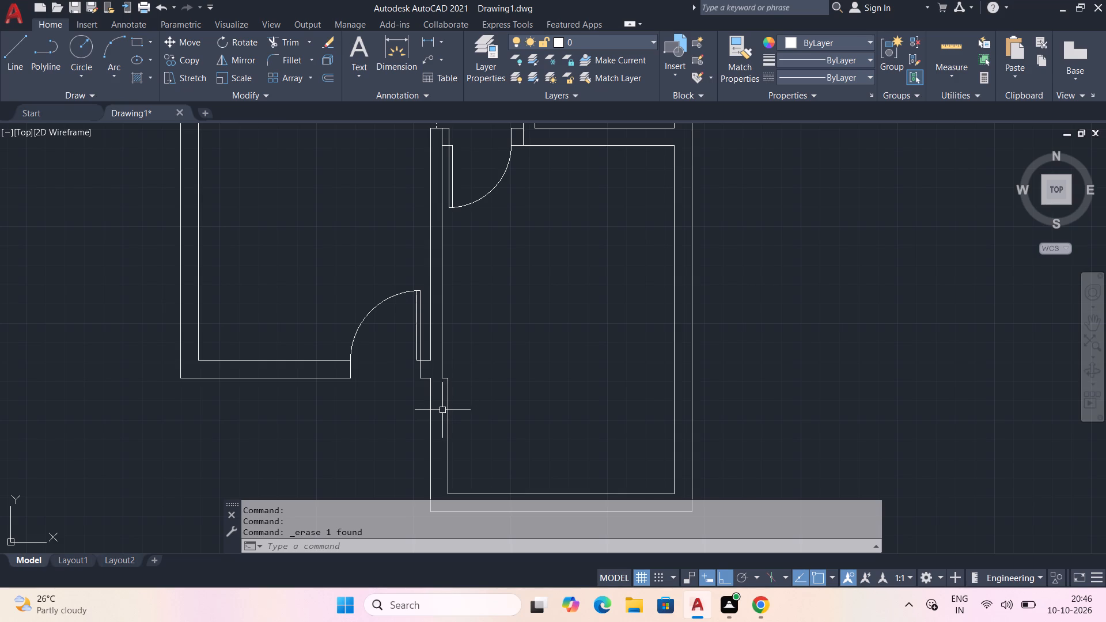
{"action": "middle_click_drag", "start_coordinate": [524, 291], "coordinate": [463, 399]}
{"action": "left_click", "coordinate": [26, 46]}
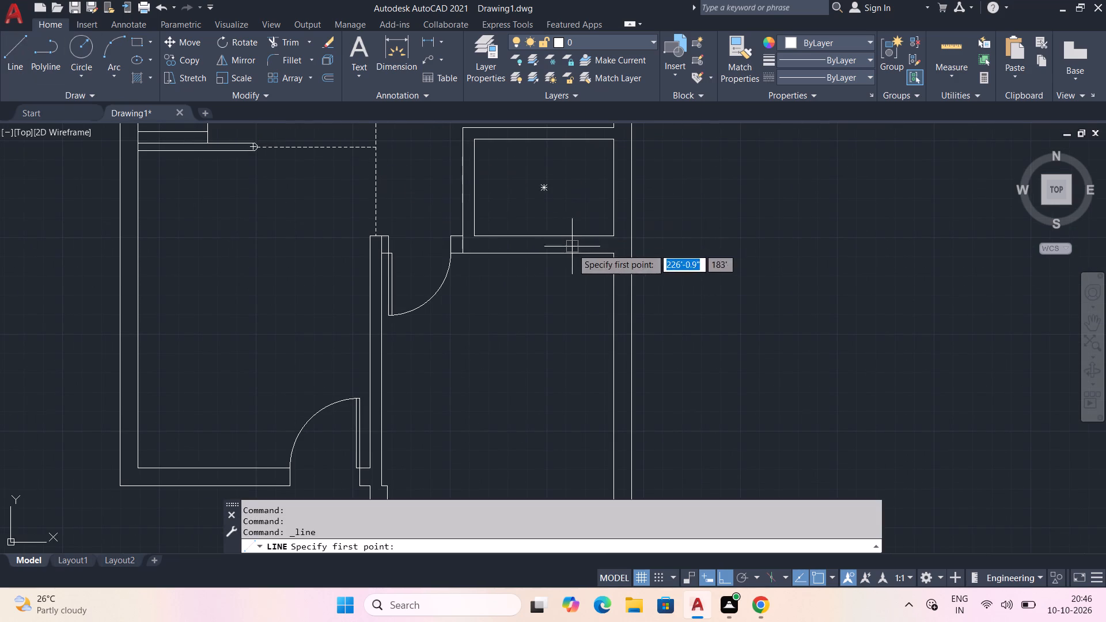
{"action": "scroll", "coordinate": [562, 263], "scroll_direction": "up", "scroll_amount": 2}
{"action": "left_click", "coordinate": [392, 222]}
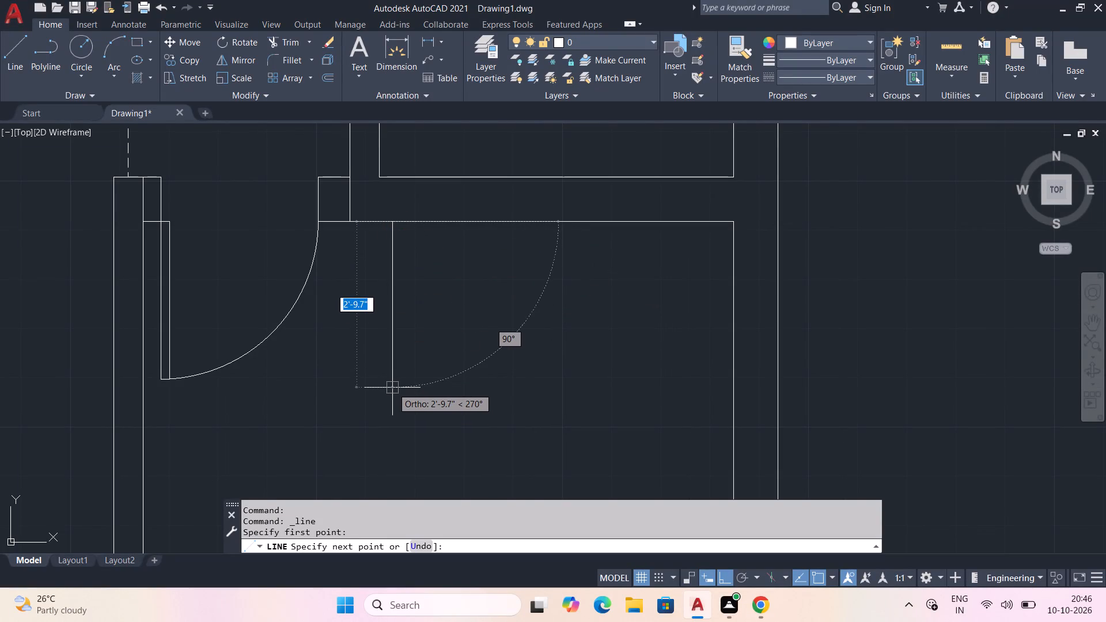
{"action": "left_click", "coordinate": [392, 388]}
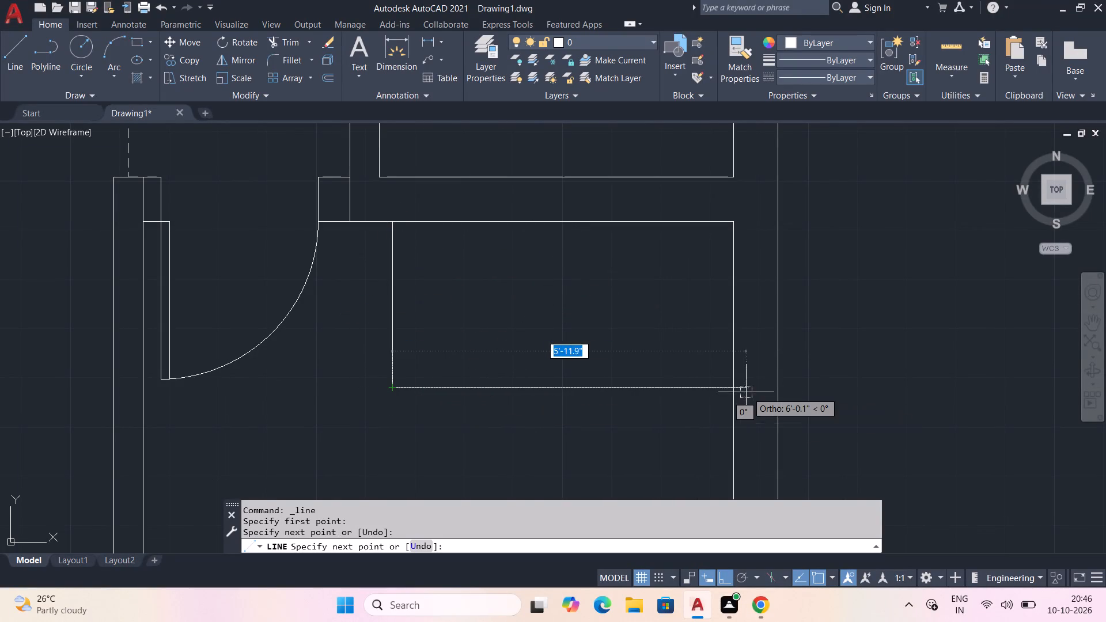
{"action": "left_click", "coordinate": [734, 391]}
{"action": "right_click", "coordinate": [734, 391]}
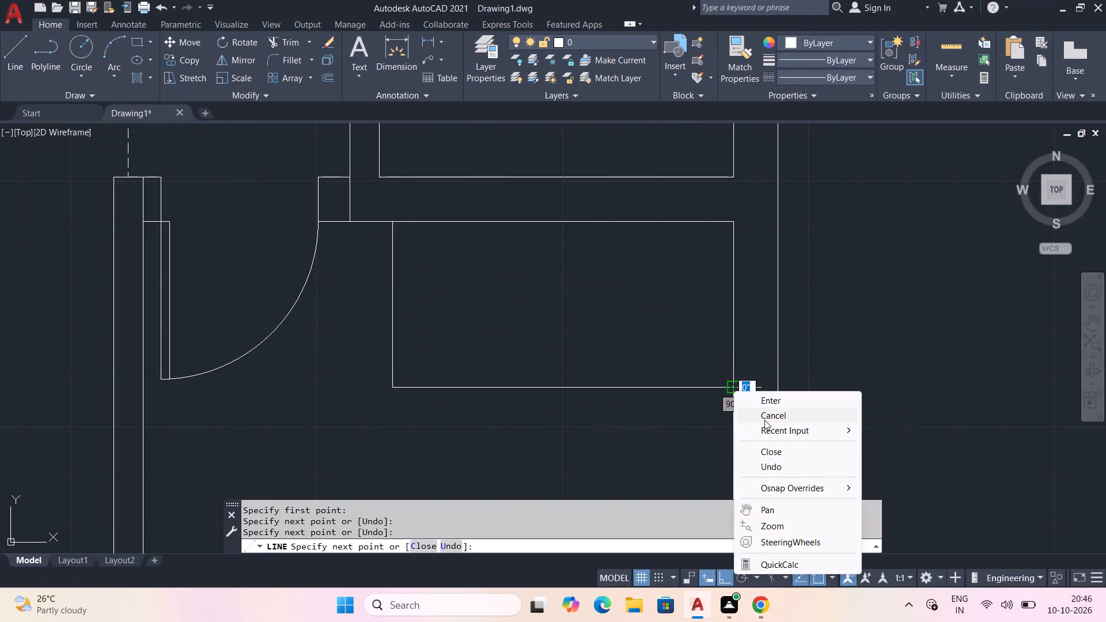
{"action": "left_click", "coordinate": [769, 416]}
Copy the southeast room's door block horizontally to the empty area east of the plan.
{"action": "scroll", "coordinate": [540, 401], "scroll_direction": "down", "scroll_amount": 2}
{"action": "middle_click_drag", "start_coordinate": [461, 389], "coordinate": [483, 345]}
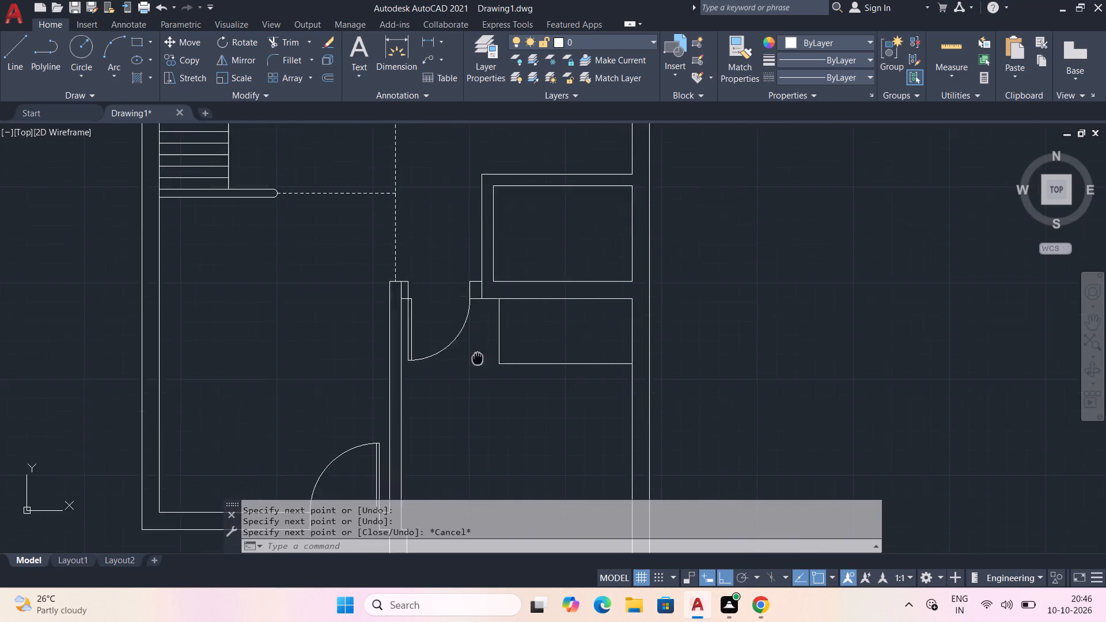
{"action": "middle_click_drag", "start_coordinate": [483, 345], "coordinate": [518, 309]}
{"action": "scroll", "coordinate": [510, 341], "scroll_direction": "down", "scroll_amount": 1}
{"action": "middle_click_drag", "start_coordinate": [513, 354], "coordinate": [512, 381]}
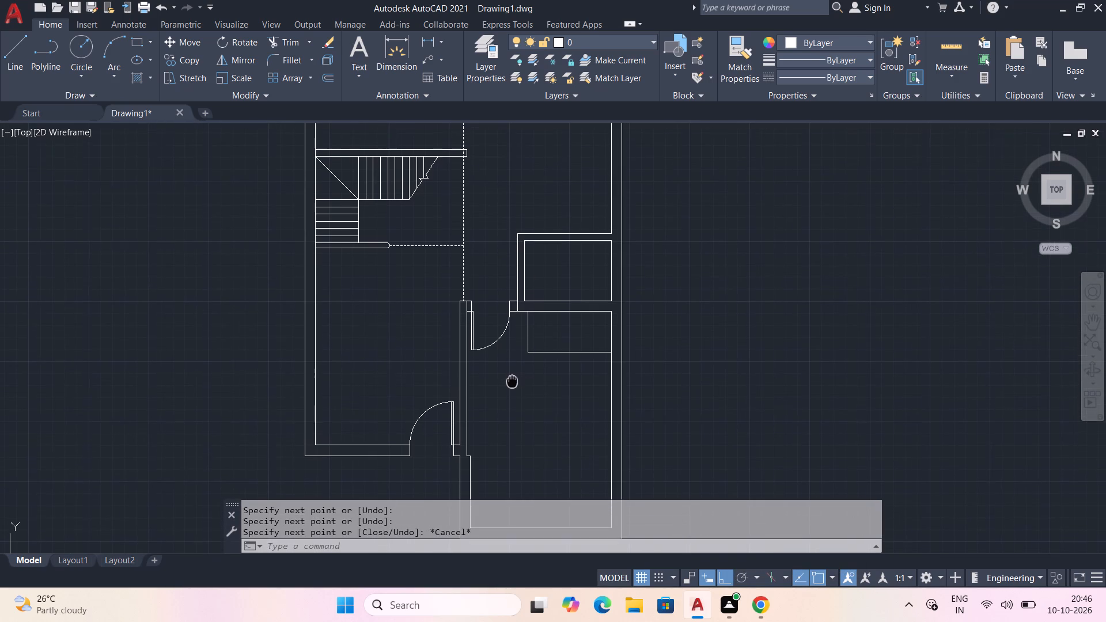
{"action": "middle_click_drag", "start_coordinate": [512, 381], "coordinate": [512, 382]}
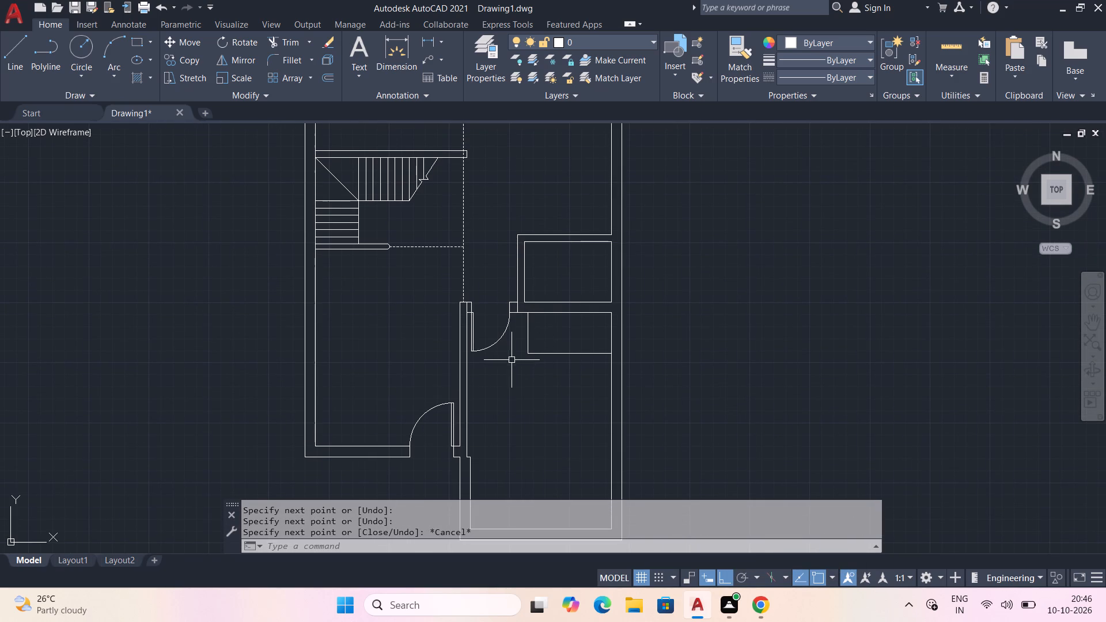
{"action": "left_click", "coordinate": [488, 350]}
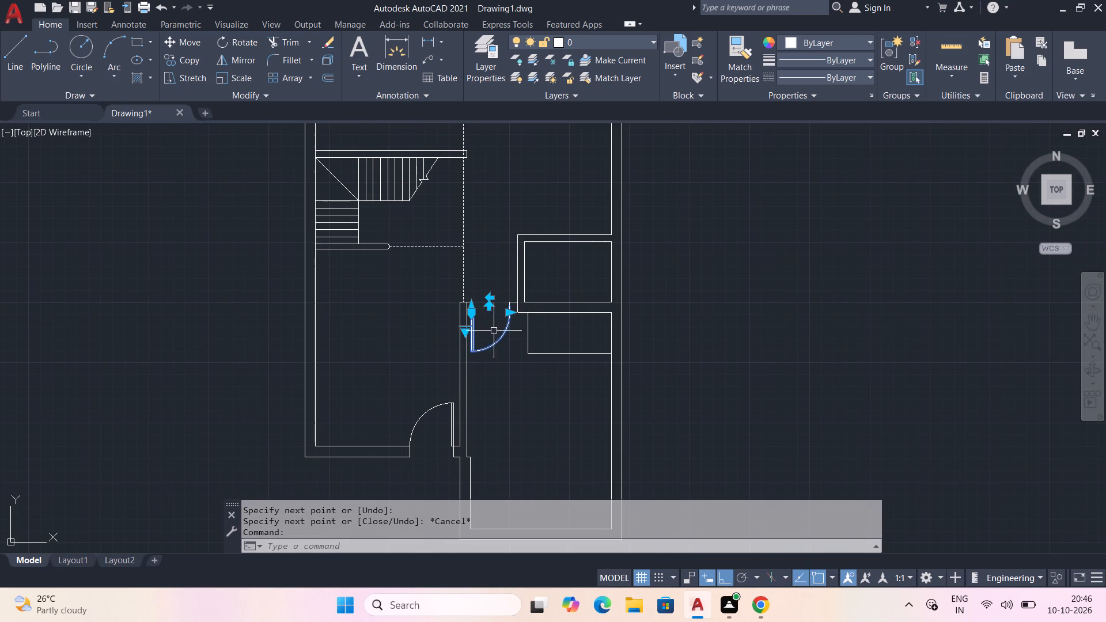
{"action": "left_click", "coordinate": [183, 60]}
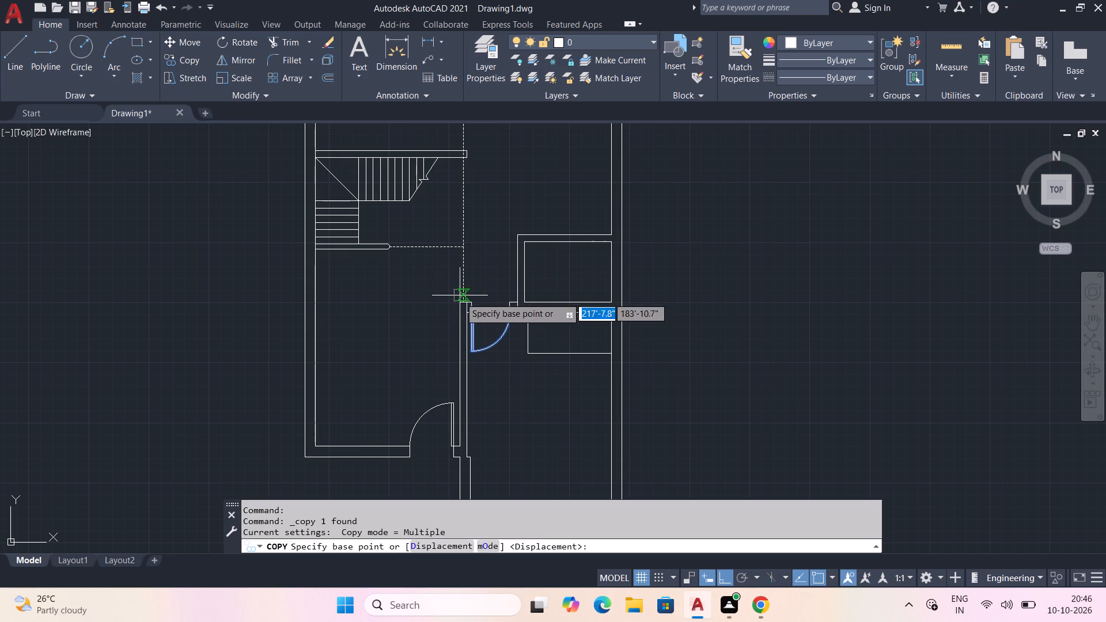
{"action": "left_click", "coordinate": [471, 317]}
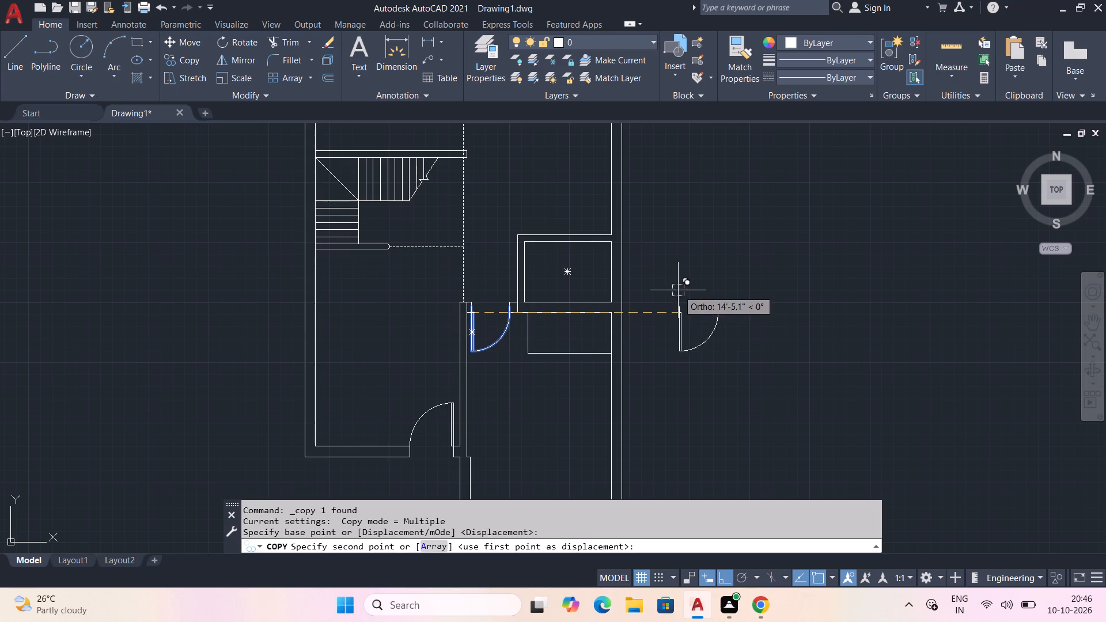
{"action": "left_click", "coordinate": [694, 279]}
{"action": "right_click", "coordinate": [681, 298]}
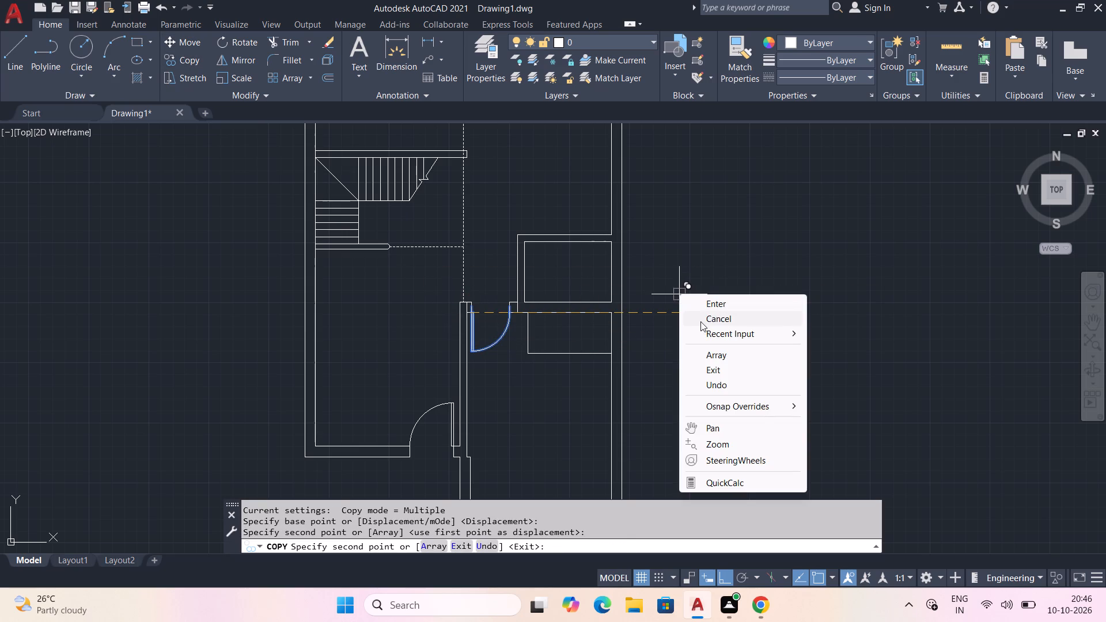
{"action": "left_click", "coordinate": [719, 314]}
Flip the copied door block so its leaf points north, hinged on the west side.
{"action": "middle_click_drag", "start_coordinate": [716, 318], "coordinate": [653, 367]}
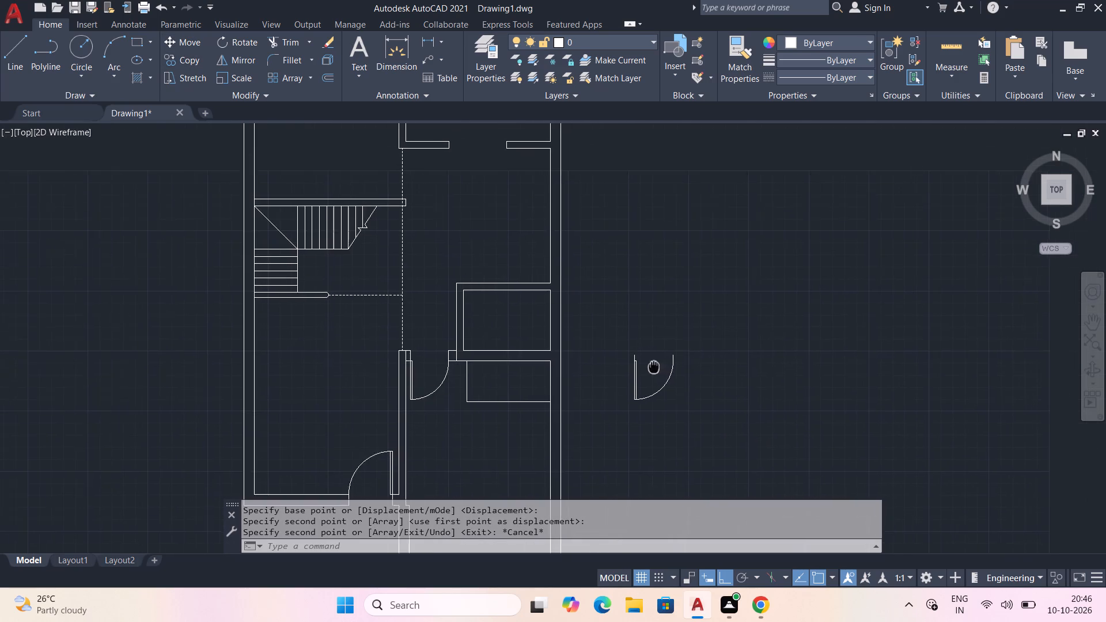
{"action": "middle_click_drag", "start_coordinate": [653, 367], "coordinate": [652, 370]}
{"action": "scroll", "coordinate": [655, 356], "scroll_direction": "up", "scroll_amount": 2}
{"action": "left_click", "coordinate": [589, 397]}
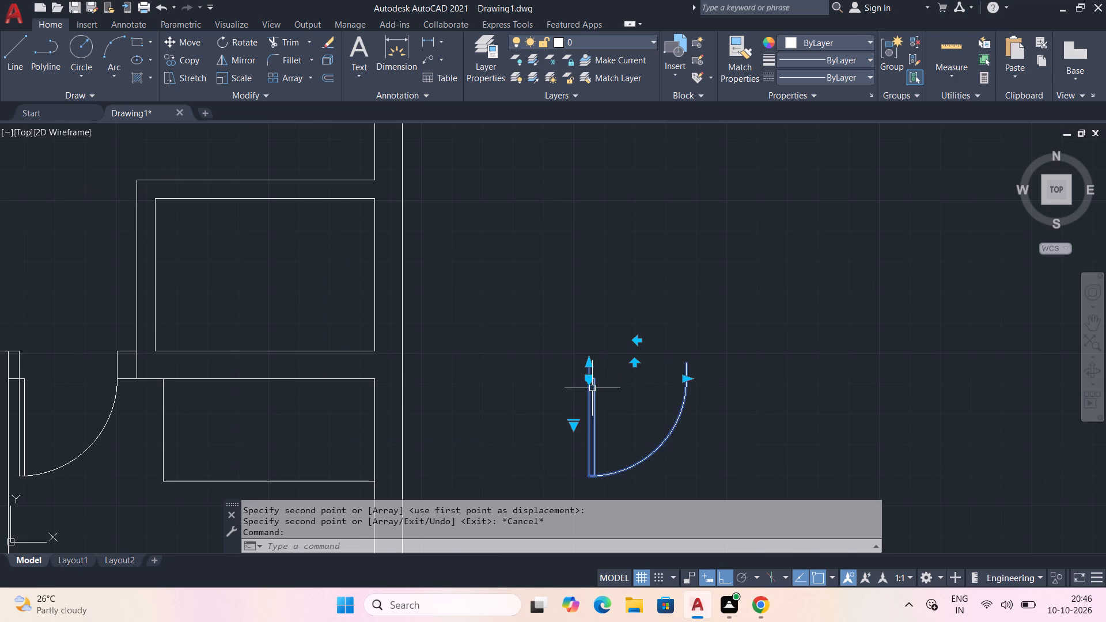
{"action": "left_click", "coordinate": [635, 363]}
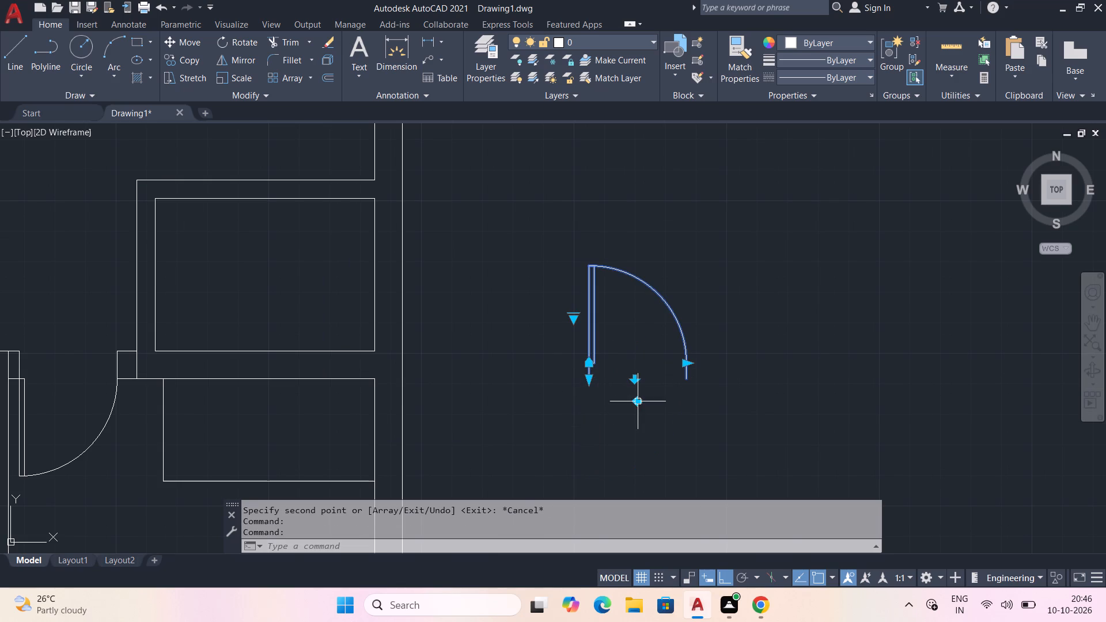
{"action": "left_click", "coordinate": [637, 398]}
{"action": "left_click", "coordinate": [637, 376]}
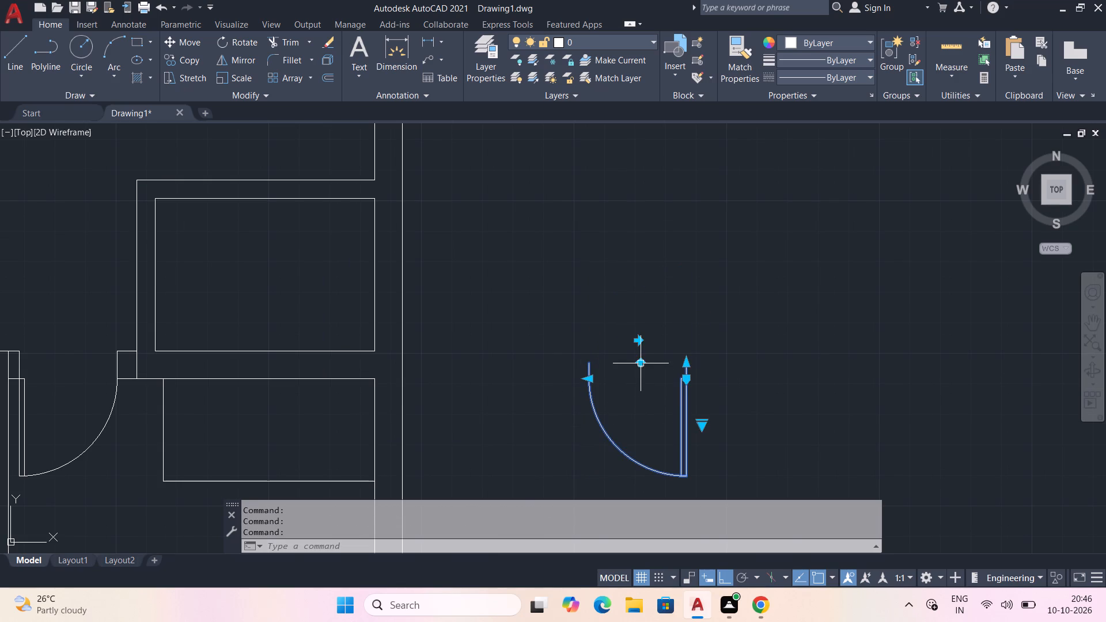
{"action": "left_click", "coordinate": [643, 362]}
{"action": "left_click", "coordinate": [641, 400]}
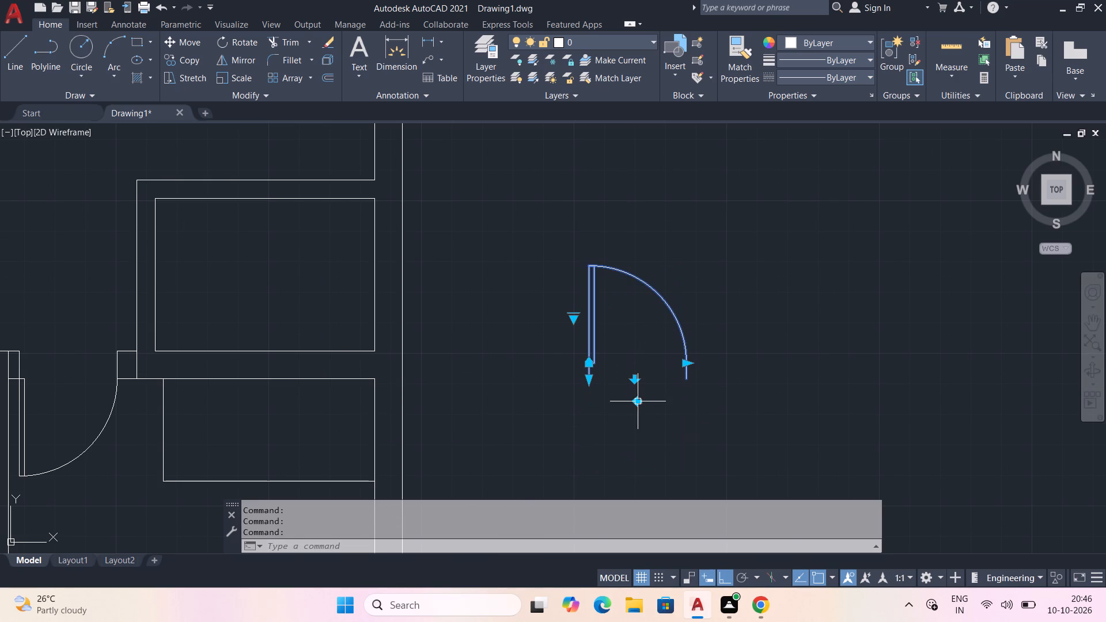
{"action": "left_click", "coordinate": [636, 397]}
{"action": "left_click", "coordinate": [634, 381]}
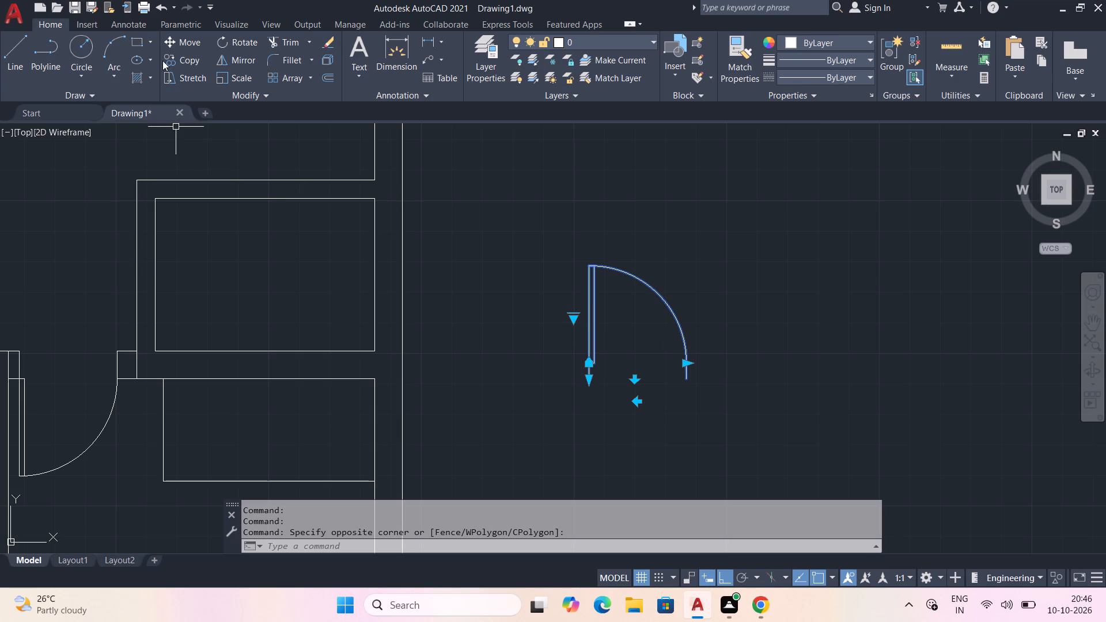
Rotate the copied door block 90° counterclockwise about its southwest corner and flip it so its leaf extends east.
{"action": "left_click", "coordinate": [243, 40]}
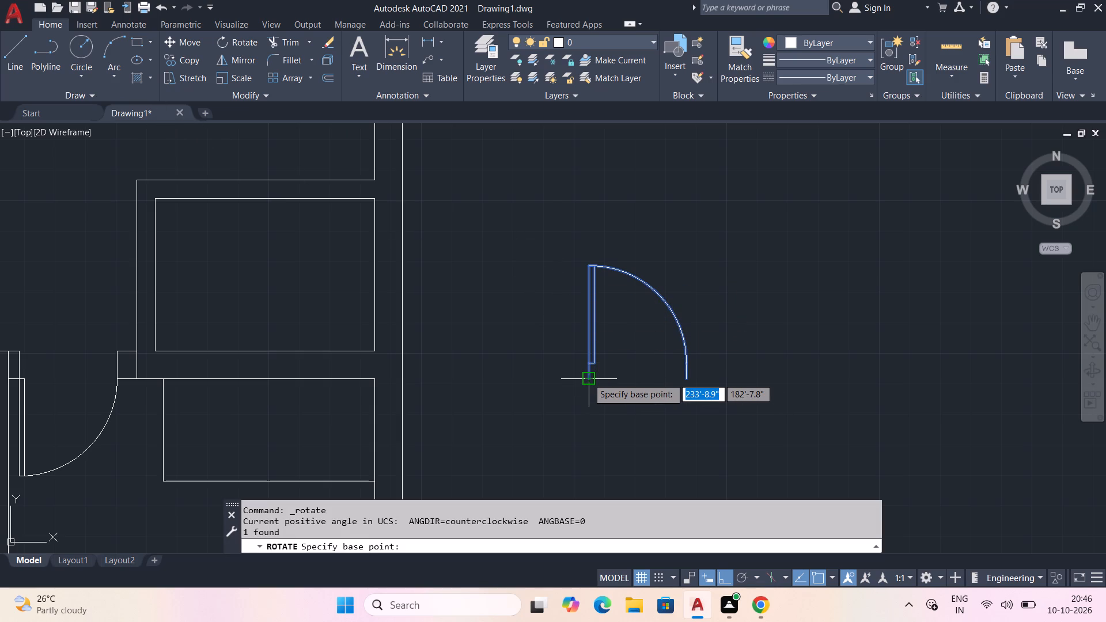
{"action": "left_click", "coordinate": [588, 378]}
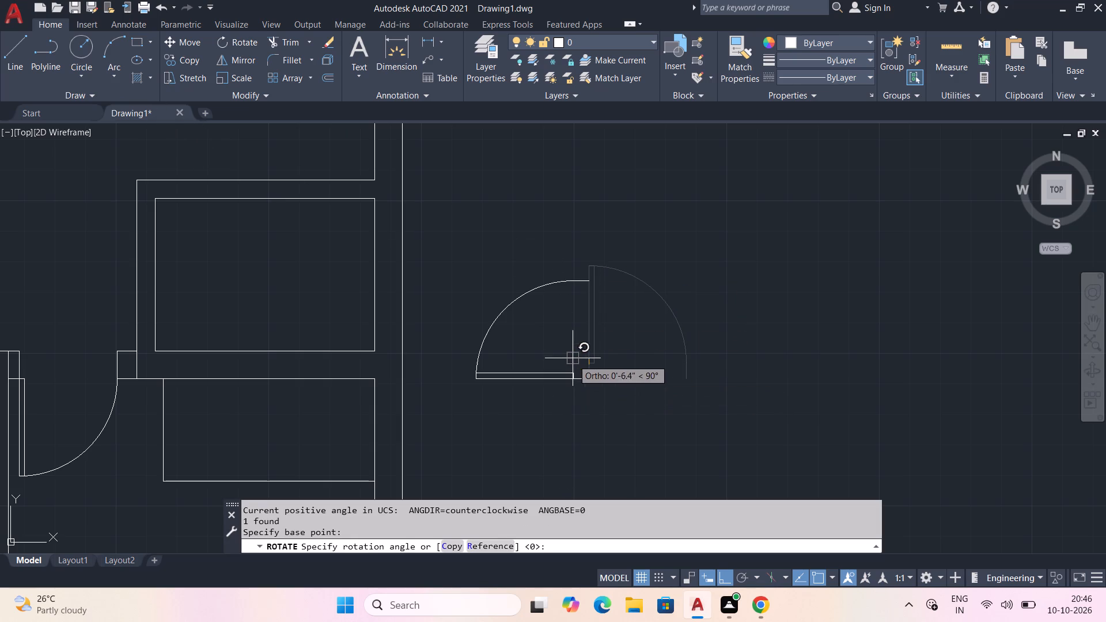
{"action": "left_click", "coordinate": [584, 354]}
{"action": "left_click", "coordinate": [565, 371]}
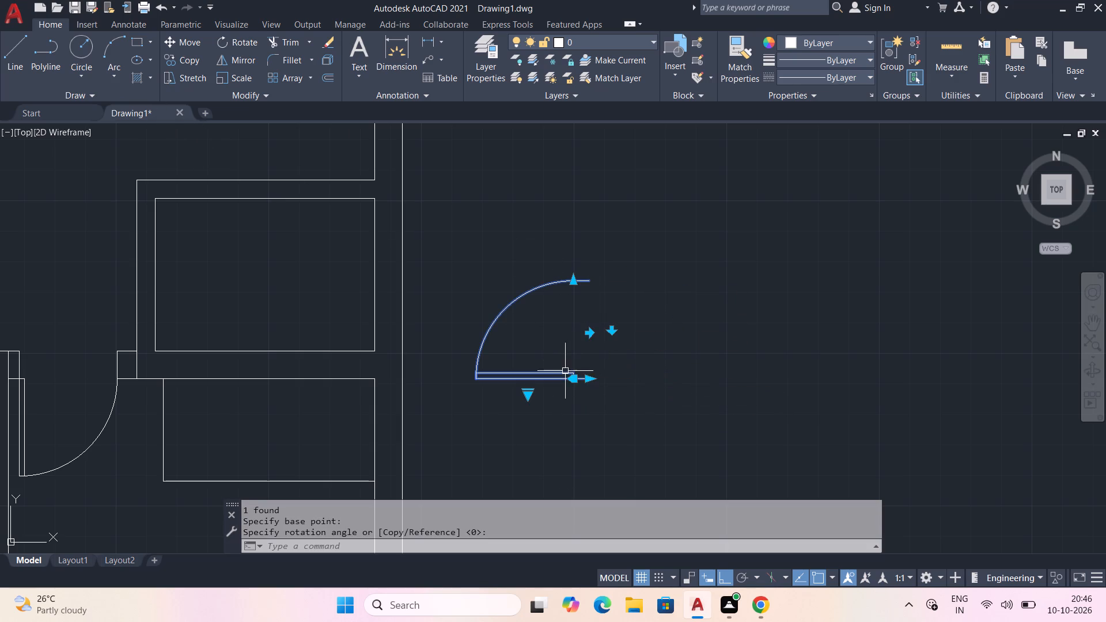
{"action": "left_click", "coordinate": [591, 336]}
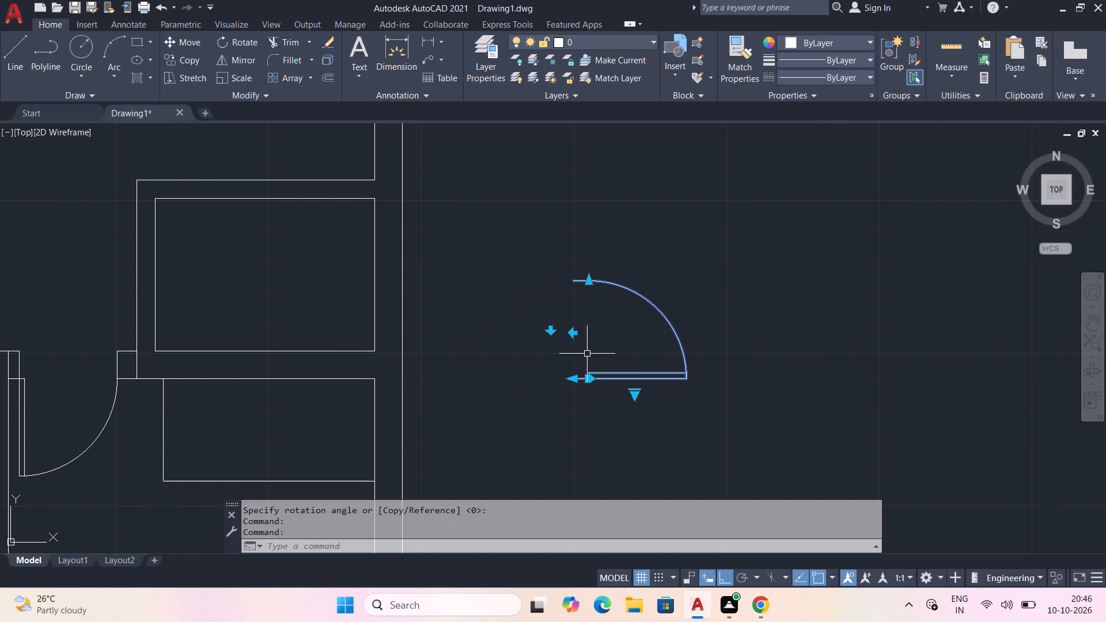
Reduce the copied door block's opening width to 2'.
{"action": "left_click", "coordinate": [588, 283]}
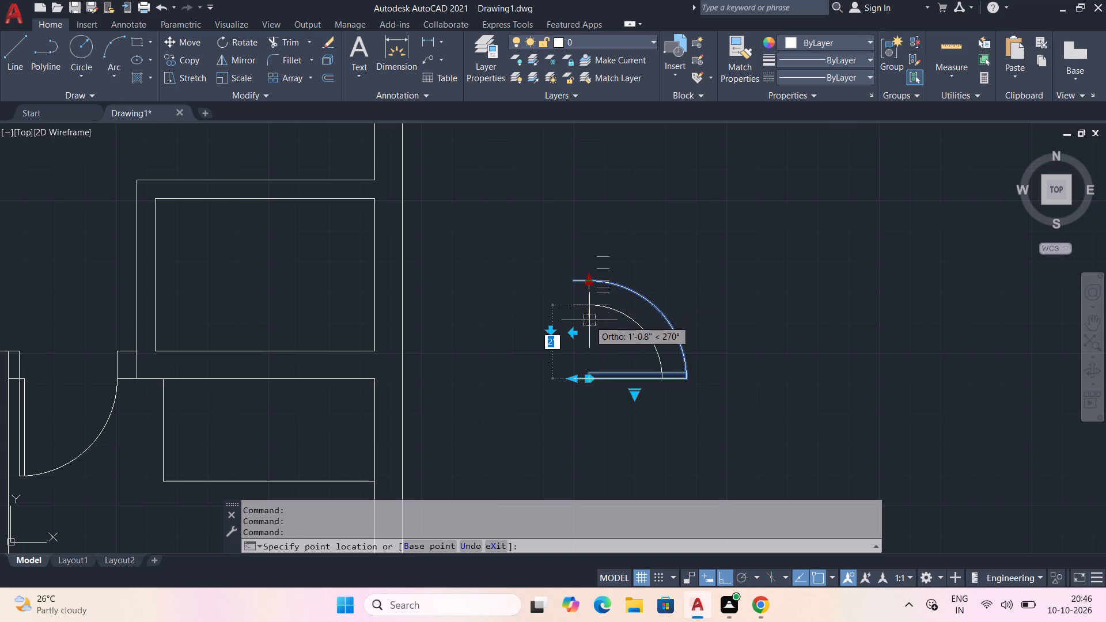
{"action": "left_click", "coordinate": [589, 319]}
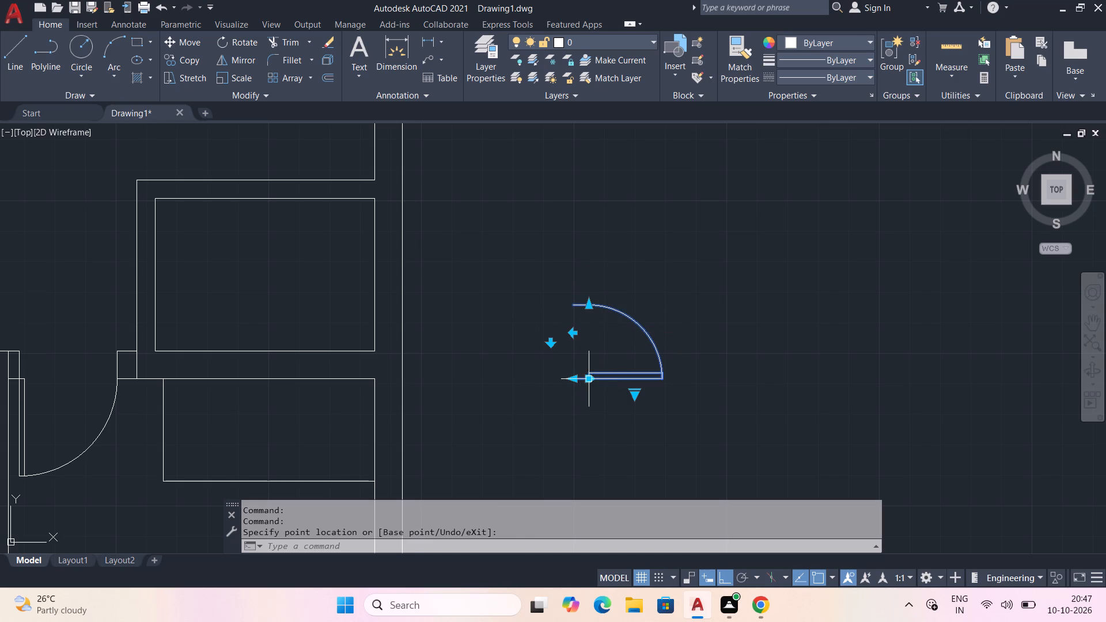
Copy the 2' door block by its hinge corner onto the inner face of the small east room's west wall, near its south end.
{"action": "left_click", "coordinate": [171, 54]}
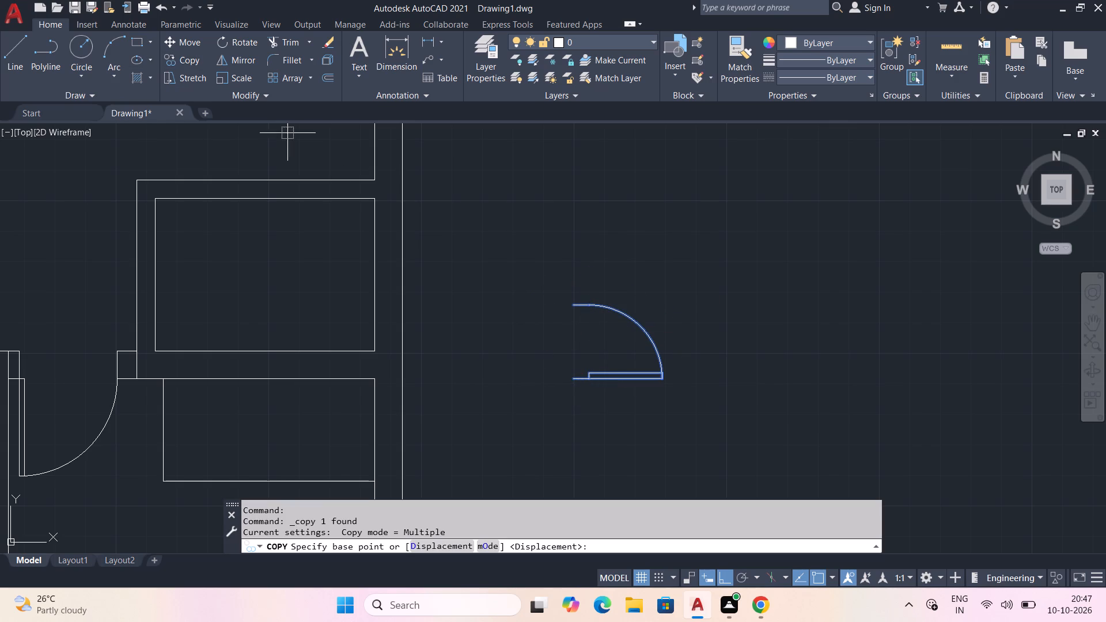
{"action": "scroll", "coordinate": [582, 380], "scroll_direction": "up", "scroll_amount": 3}
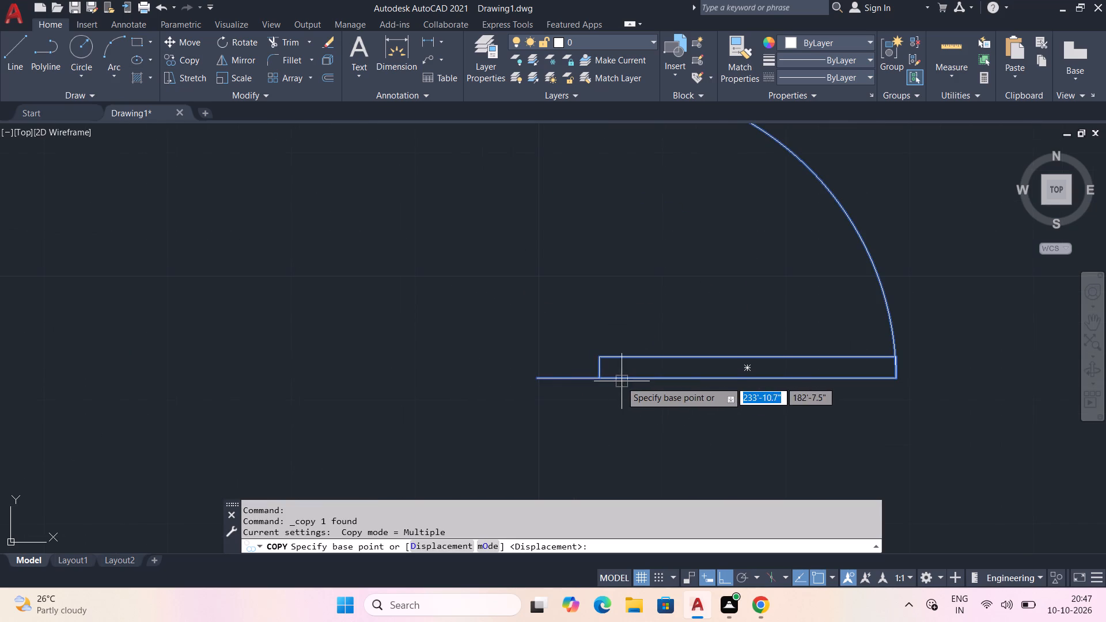
{"action": "left_click", "coordinate": [601, 376]}
{"action": "middle_click_drag", "start_coordinate": [410, 354], "coordinate": [607, 333]}
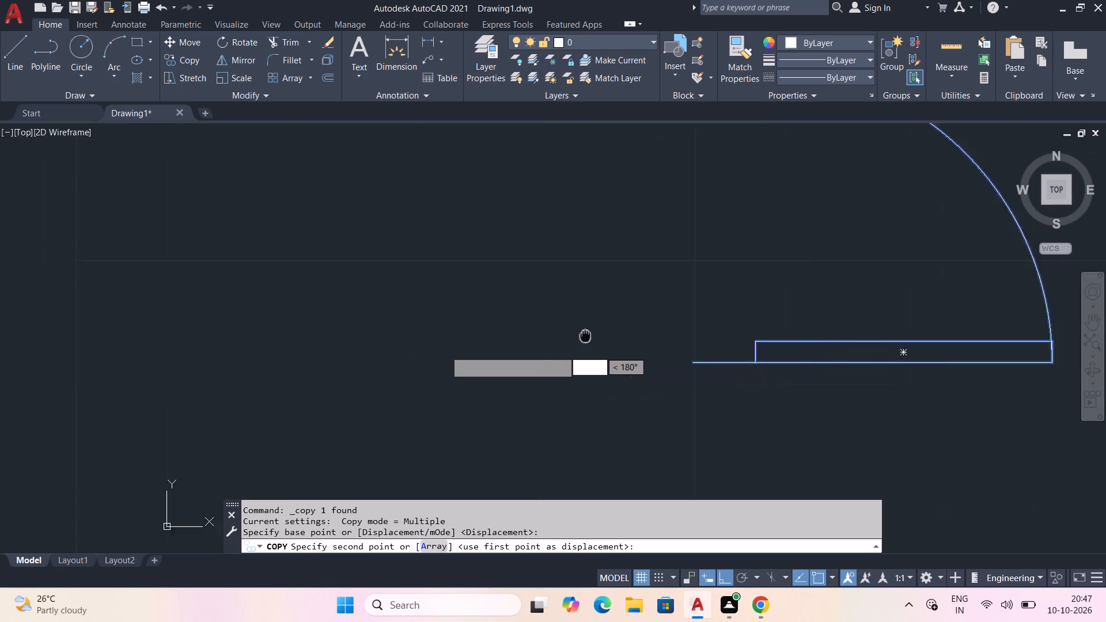
{"action": "middle_click_drag", "start_coordinate": [607, 333], "coordinate": [976, 313]}
{"action": "scroll", "coordinate": [298, 271], "scroll_direction": "down", "scroll_amount": 4}
{"action": "middle_click_drag", "start_coordinate": [196, 210], "coordinate": [272, 298]}
{"action": "scroll", "coordinate": [238, 313], "scroll_direction": "up", "scroll_amount": 3}
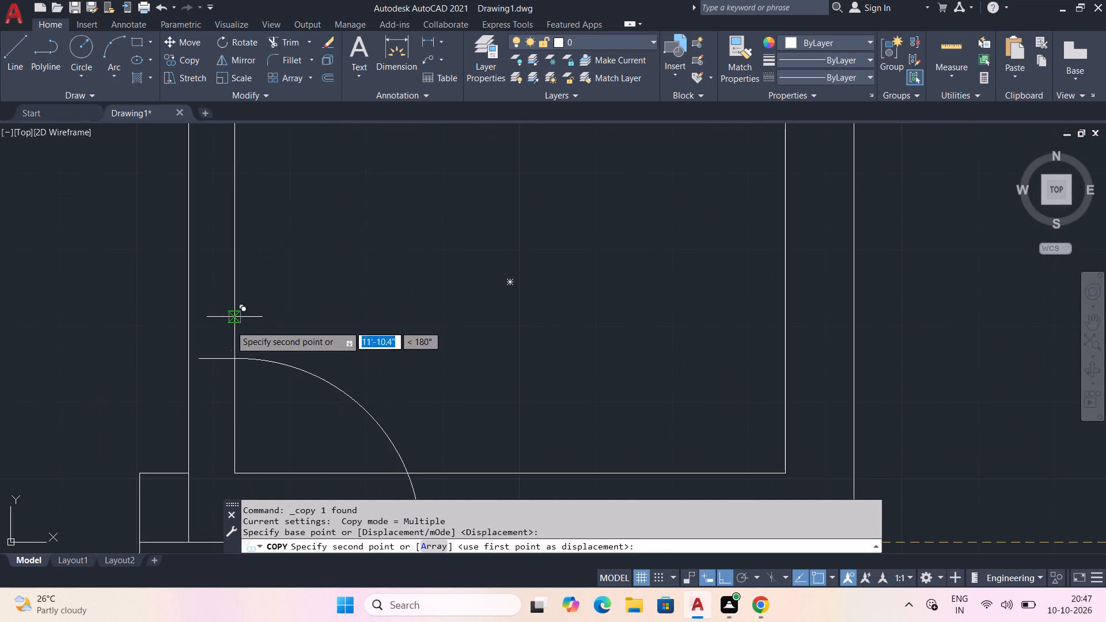
{"action": "left_click", "coordinate": [233, 427]}
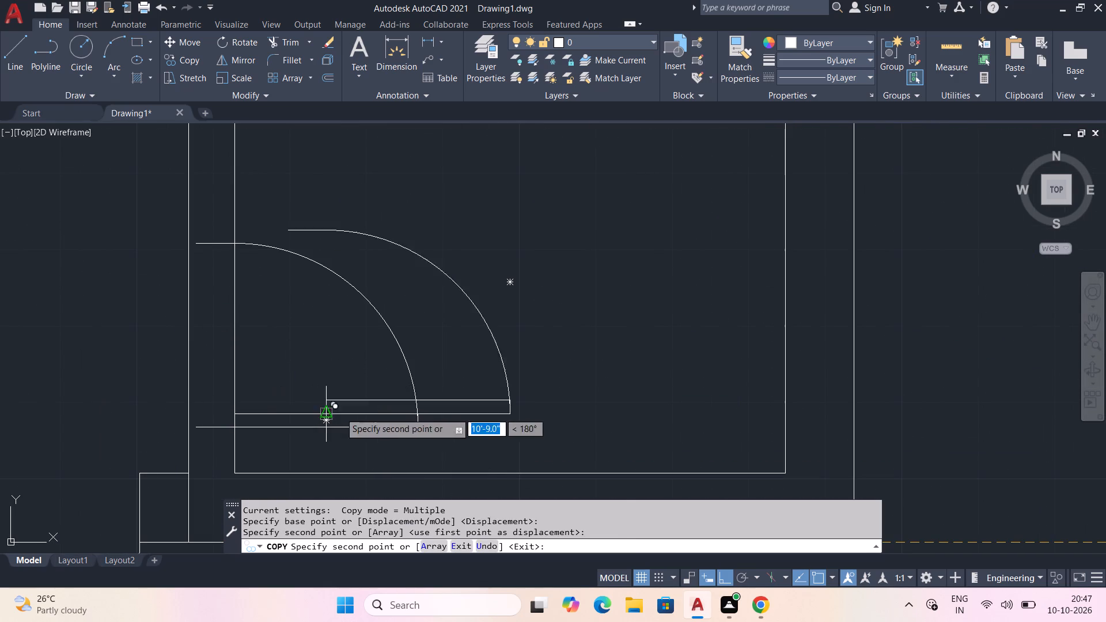
{"action": "right_click", "coordinate": [966, 323]}
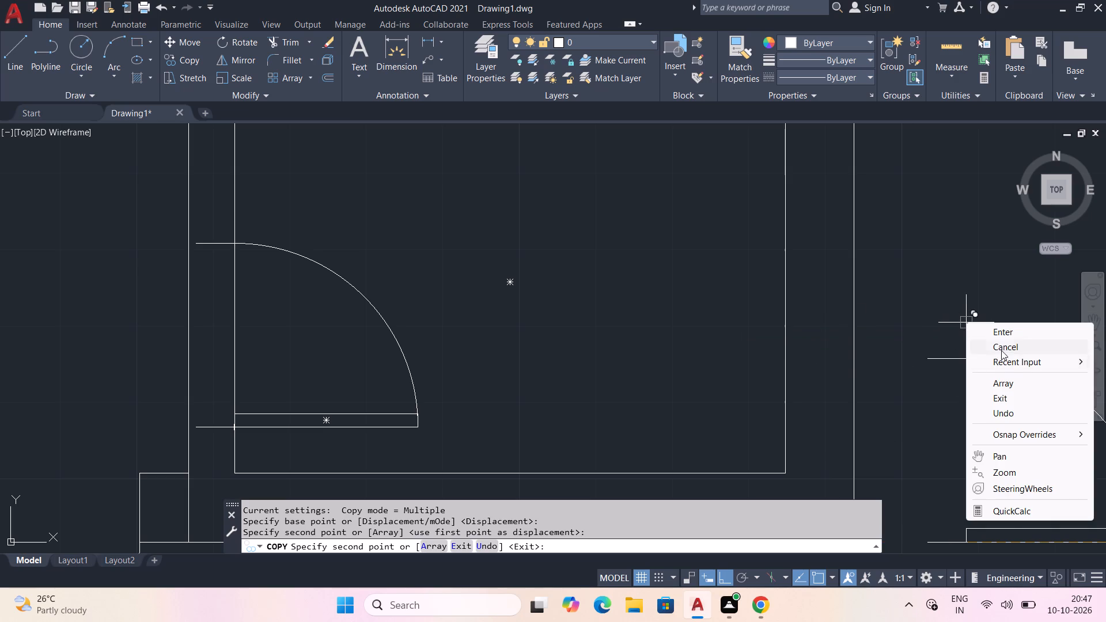
{"action": "left_click", "coordinate": [1003, 348]}
Draw two short lines extending the copied door's north and south jamb lines to the wall's west face.
{"action": "left_click", "coordinate": [11, 59]}
{"action": "scroll", "coordinate": [194, 281], "scroll_direction": "up", "scroll_amount": 2}
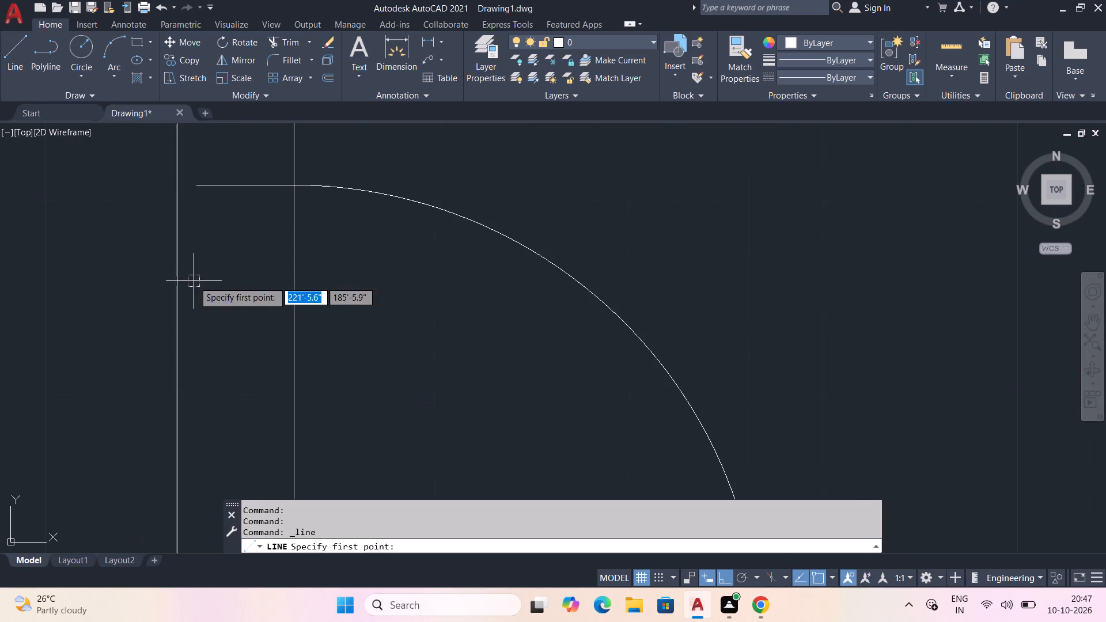
{"action": "left_click", "coordinate": [202, 187]}
{"action": "left_click", "coordinate": [177, 187]}
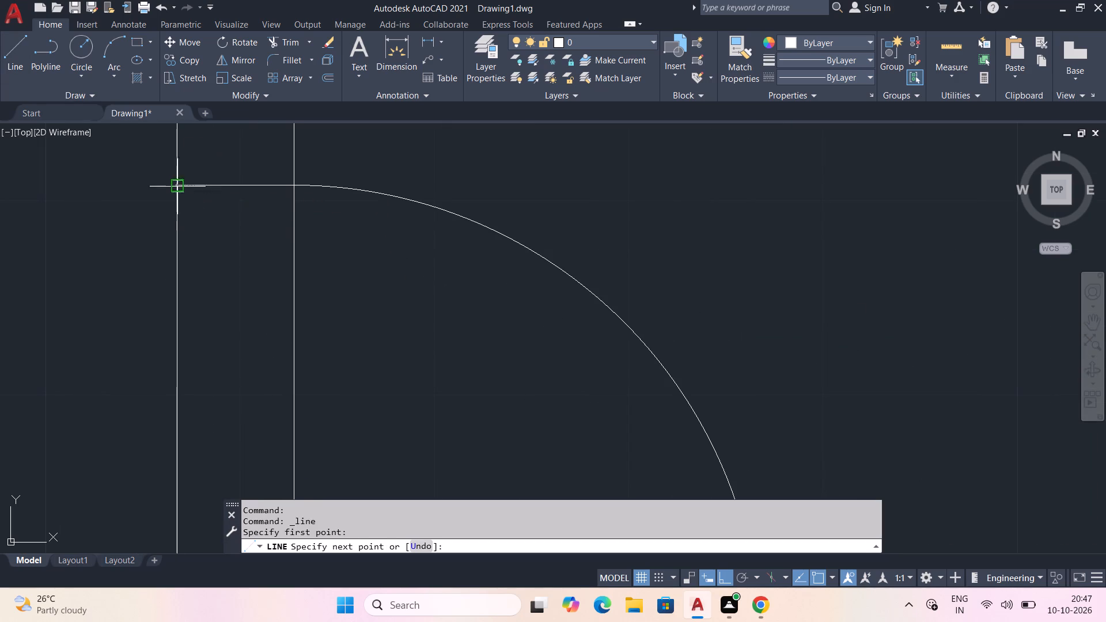
{"action": "right_click", "coordinate": [201, 210]}
{"action": "left_click", "coordinate": [250, 234]}
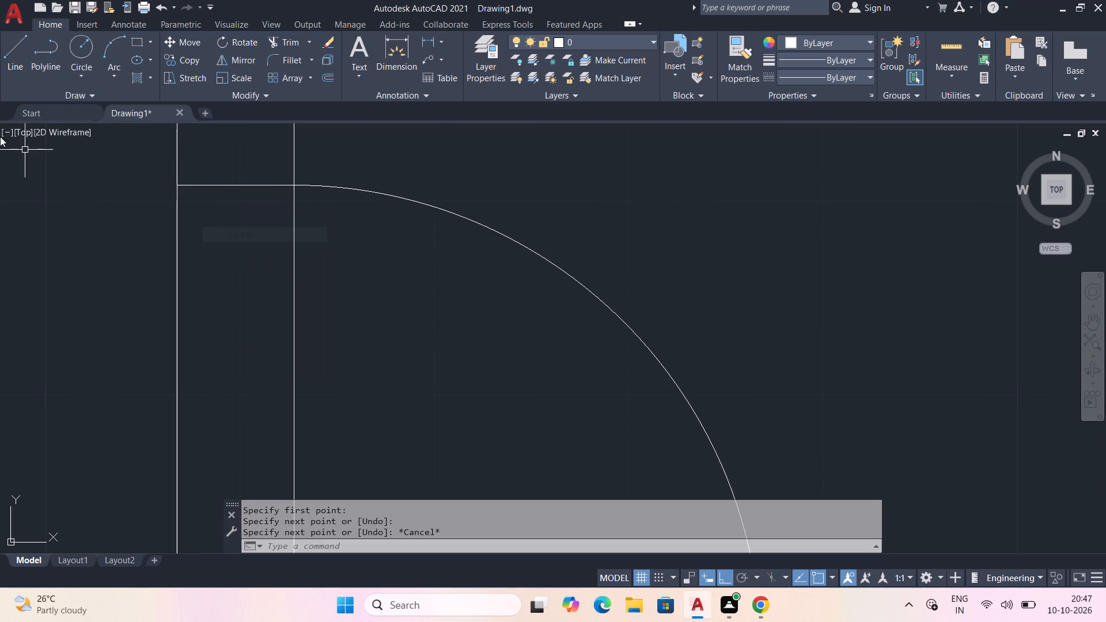
{"action": "left_click", "coordinate": [9, 56]}
{"action": "middle_click_drag", "start_coordinate": [228, 342], "coordinate": [206, 222]}
{"action": "middle_click_drag", "start_coordinate": [200, 392], "coordinate": [190, 271]}
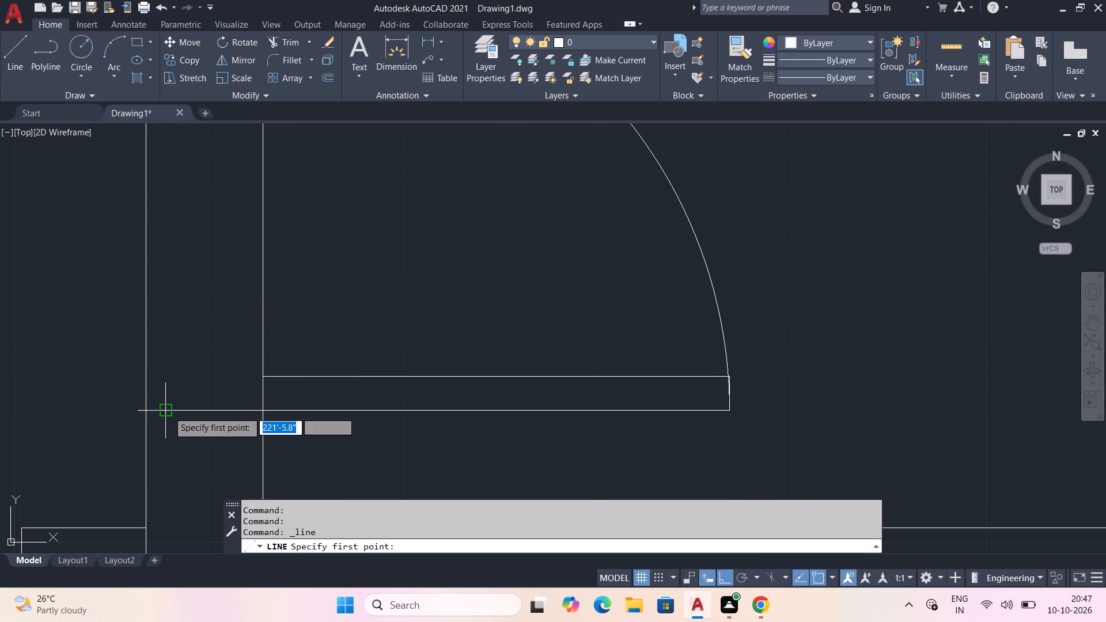
{"action": "left_click", "coordinate": [167, 411]}
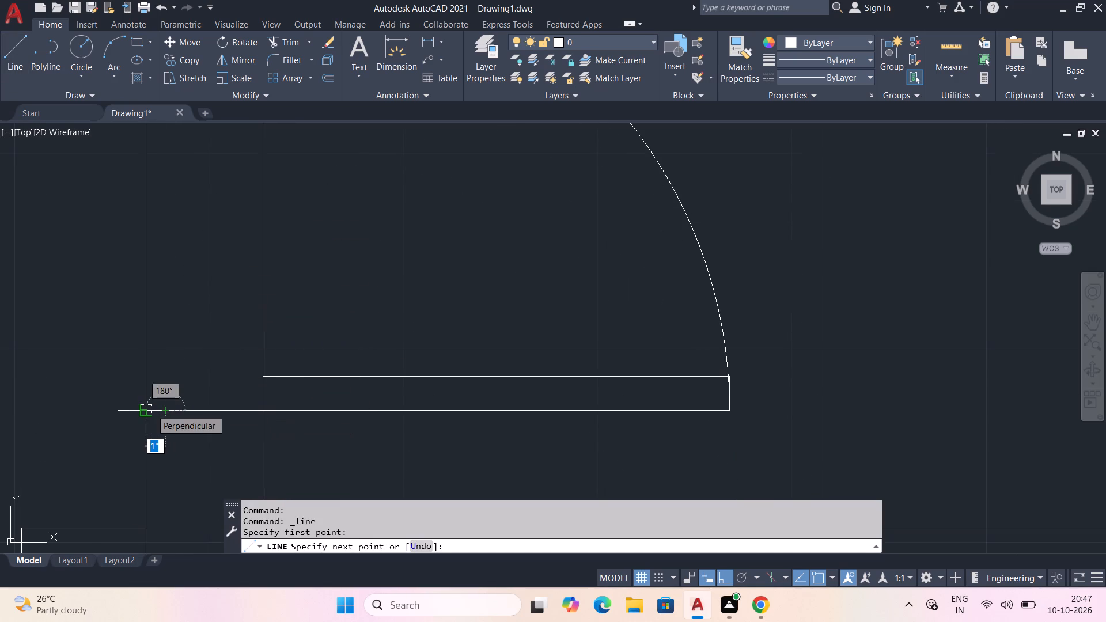
{"action": "left_click", "coordinate": [151, 409]}
{"action": "right_click", "coordinate": [191, 392]}
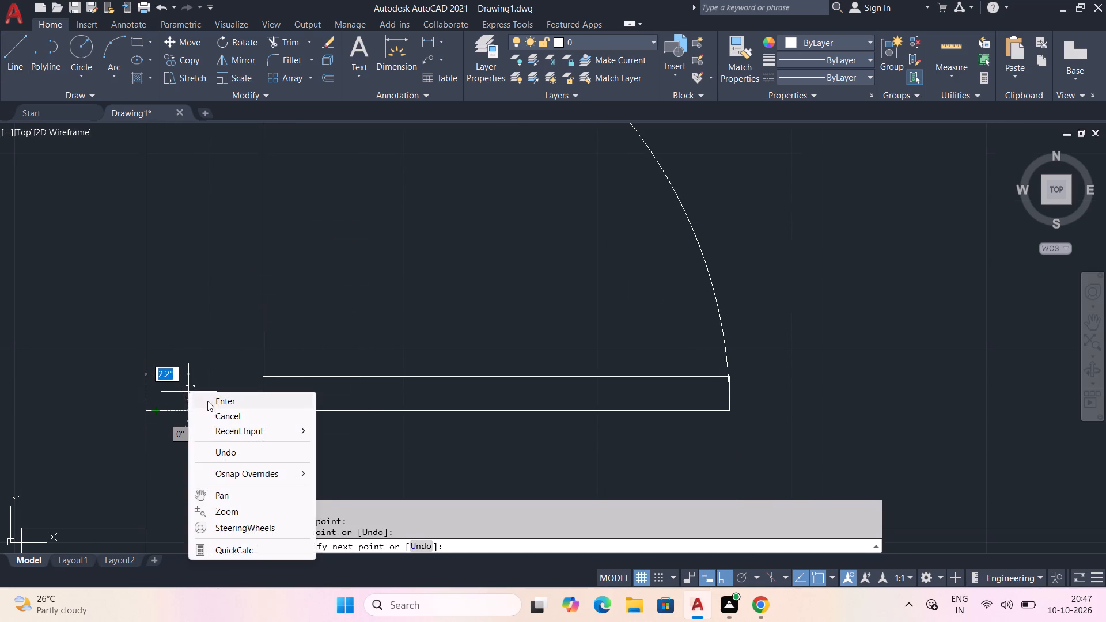
{"action": "left_click", "coordinate": [236, 417]}
Trim both wall lines between the jambs to open the small east room's doorway.
{"action": "middle_click_drag", "start_coordinate": [195, 304], "coordinate": [188, 496]}
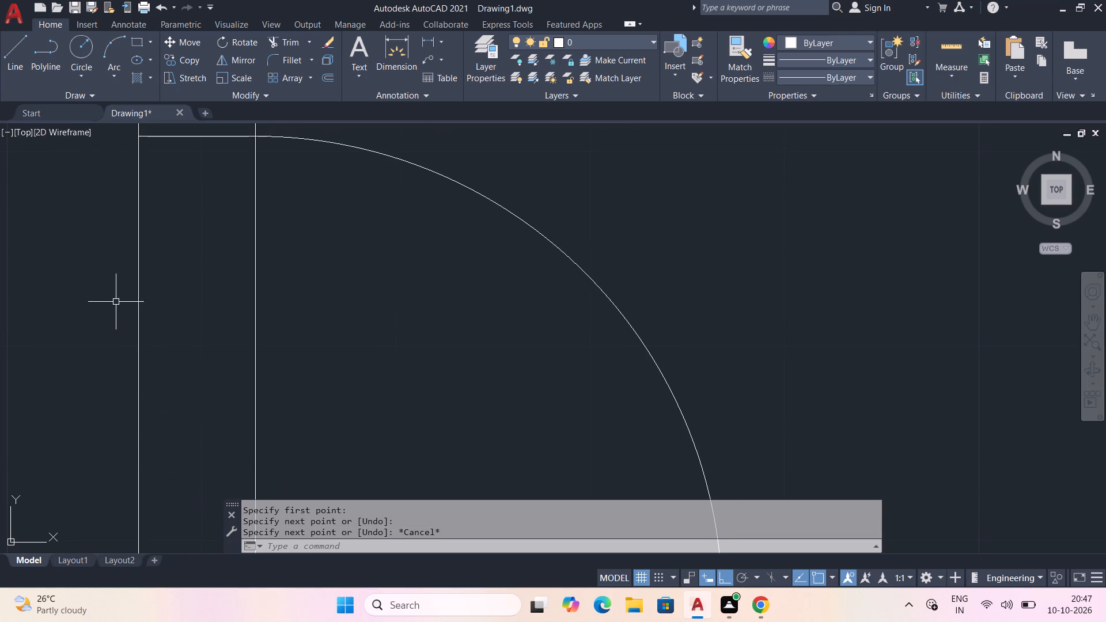
{"action": "left_click", "coordinate": [282, 39]}
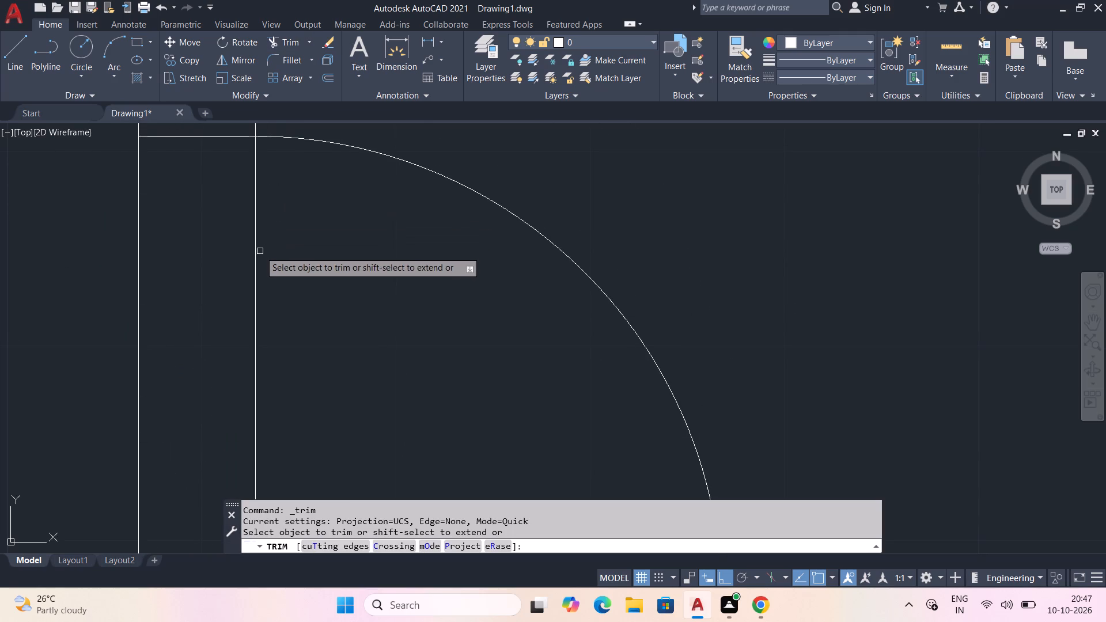
{"action": "scroll", "coordinate": [259, 259], "scroll_direction": "down", "scroll_amount": 2}
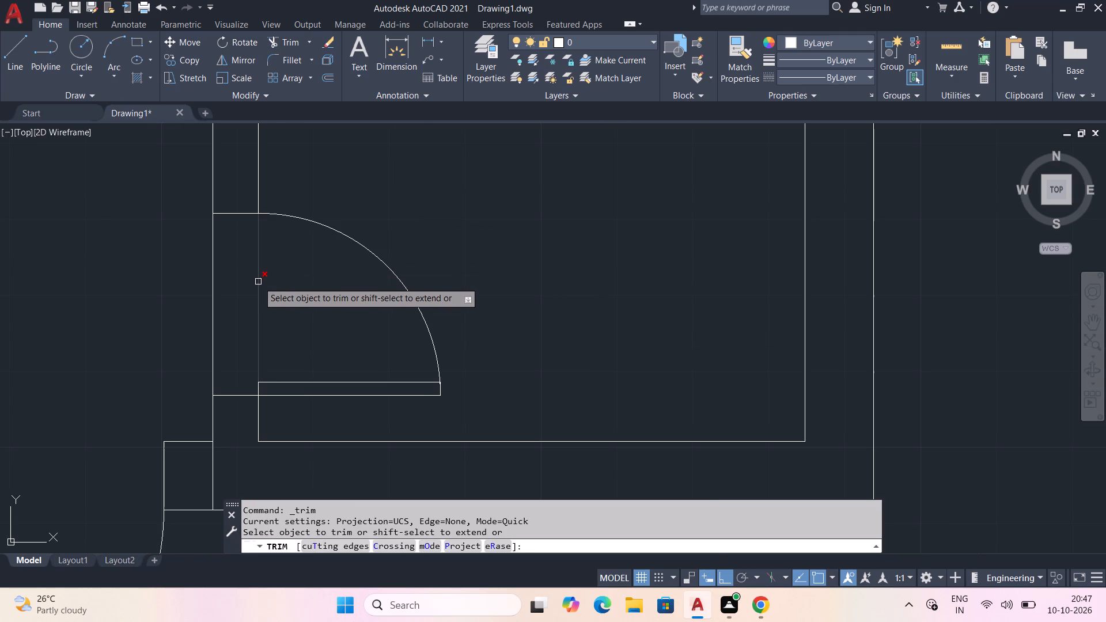
{"action": "left_click", "coordinate": [258, 282]}
{"action": "left_click", "coordinate": [214, 295]}
{"action": "scroll", "coordinate": [226, 289], "scroll_direction": "down", "scroll_amount": 1}
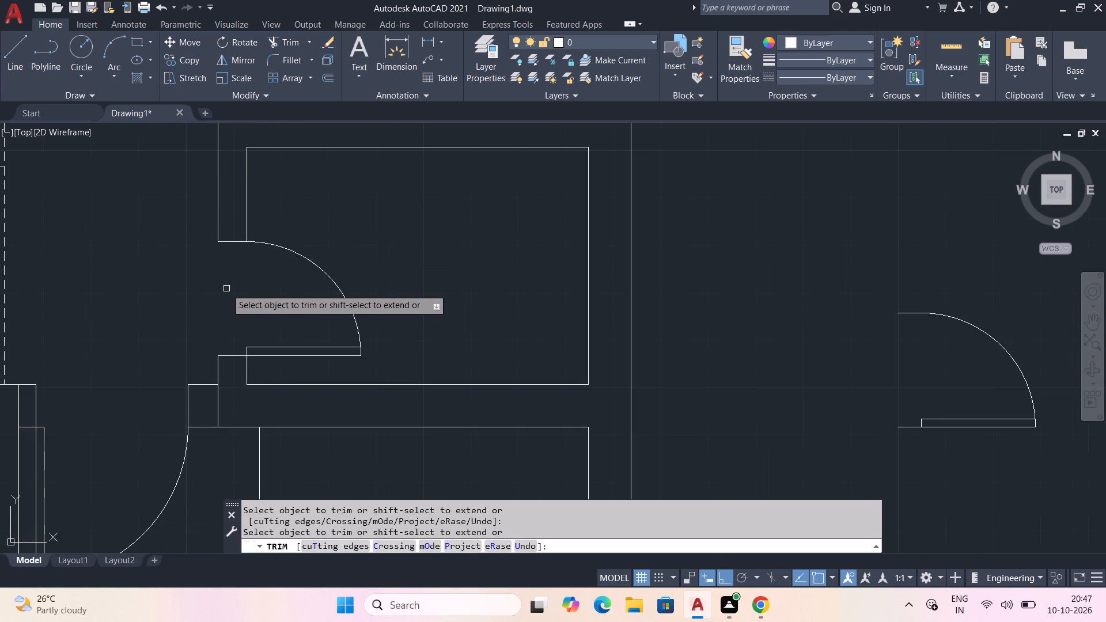
{"action": "right_click", "coordinate": [737, 217]}
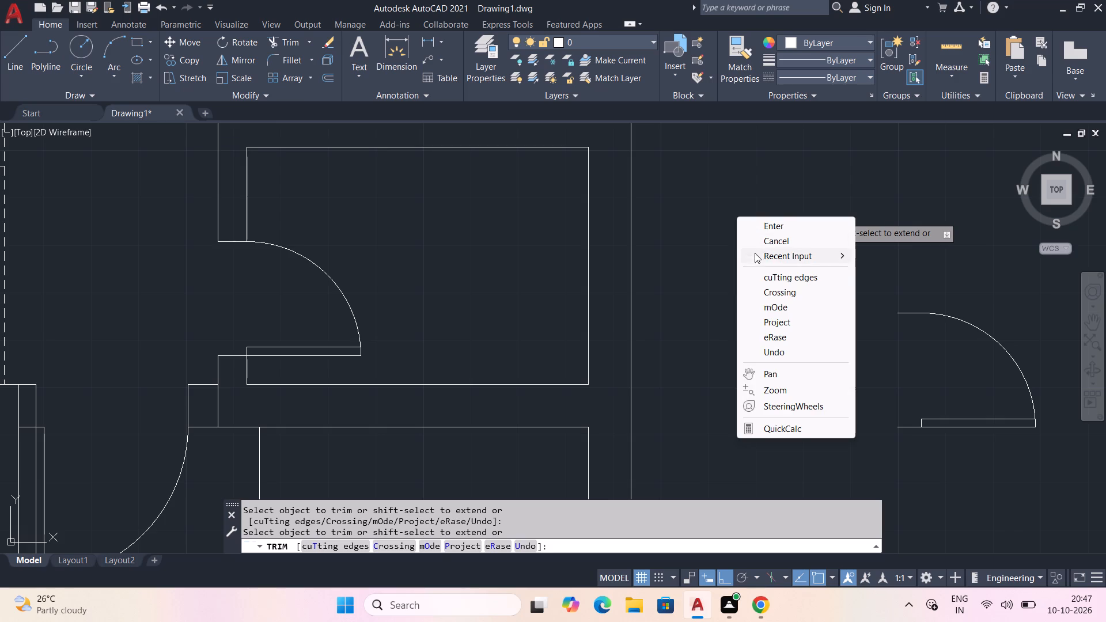
{"action": "left_click", "coordinate": [778, 236]}
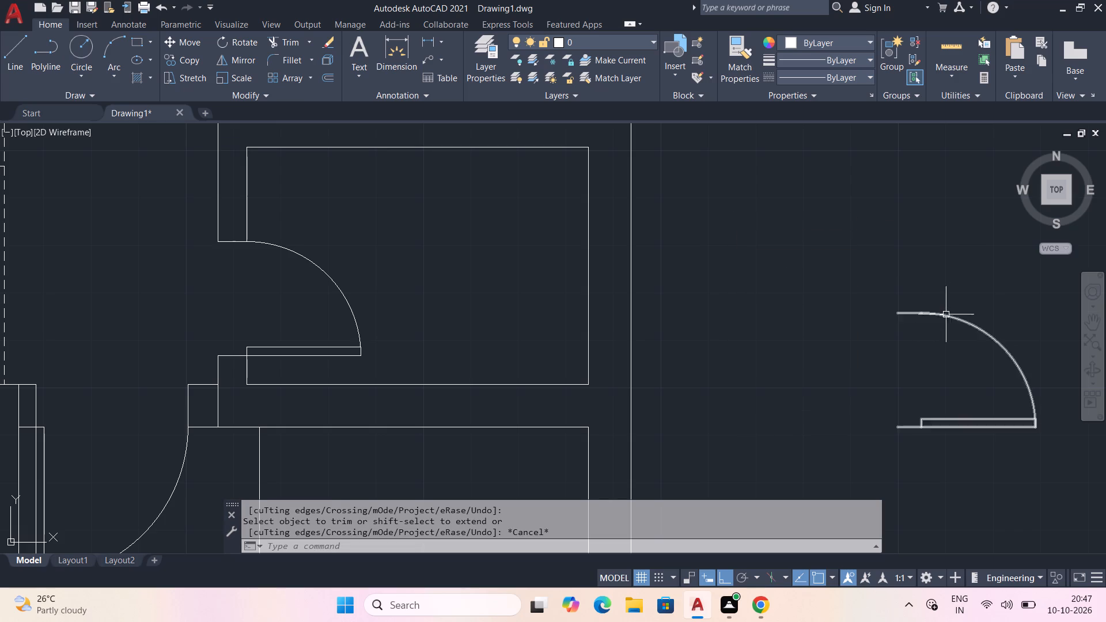
Erase the leftover door block in the empty area east of the plan.
{"action": "left_click", "coordinate": [945, 315]}
{"action": "right_click", "coordinate": [900, 336]}
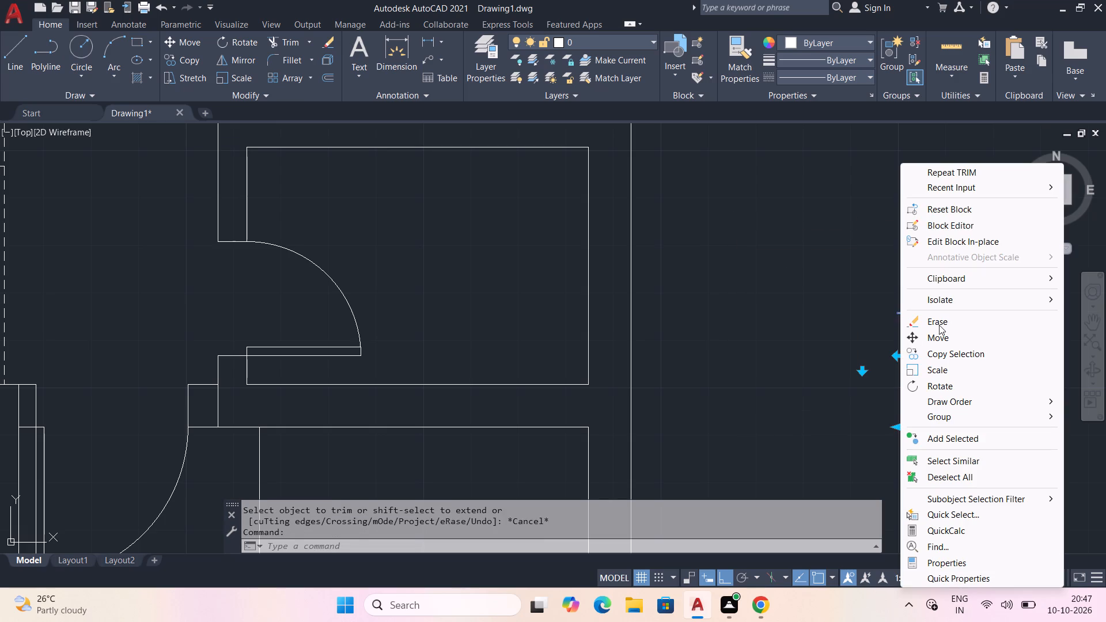
{"action": "left_click", "coordinate": [939, 325]}
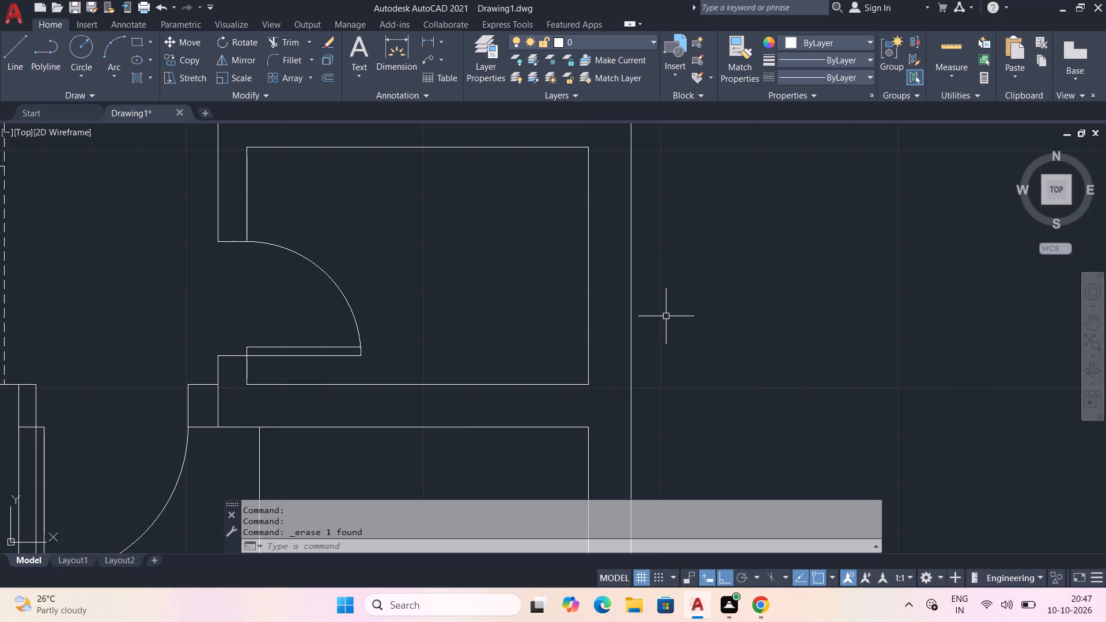
Draw a three-sided counter outline about 6'-4" wide inside the northeast room, with both ends meeting the south wall stubs.
{"action": "middle_click_drag", "start_coordinate": [666, 310], "coordinate": [677, 547]}
{"action": "middle_click_drag", "start_coordinate": [415, 191], "coordinate": [471, 604]}
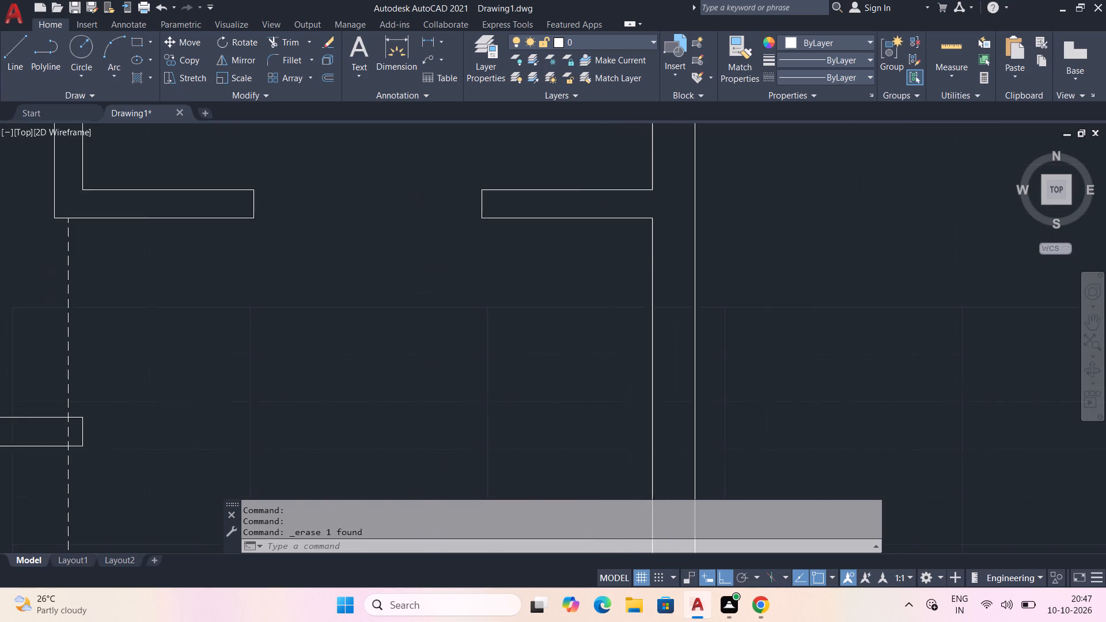
{"action": "middle_click_drag", "start_coordinate": [471, 604], "coordinate": [474, 616]}
{"action": "scroll", "coordinate": [474, 616], "scroll_direction": "down", "scroll_amount": 1}
{"action": "middle_click_drag", "start_coordinate": [310, 273], "coordinate": [334, 582]}
{"action": "scroll", "coordinate": [207, 289], "scroll_direction": "down", "scroll_amount": 2}
{"action": "middle_click_drag", "start_coordinate": [219, 274], "coordinate": [220, 273]}
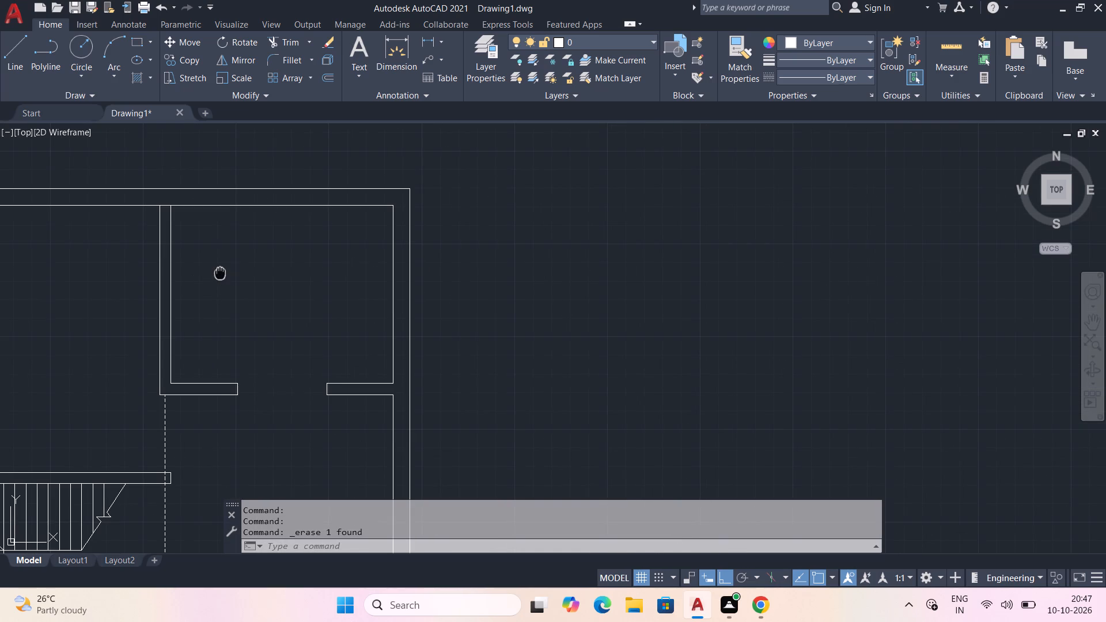
{"action": "middle_click_drag", "start_coordinate": [220, 273], "coordinate": [219, 250]}
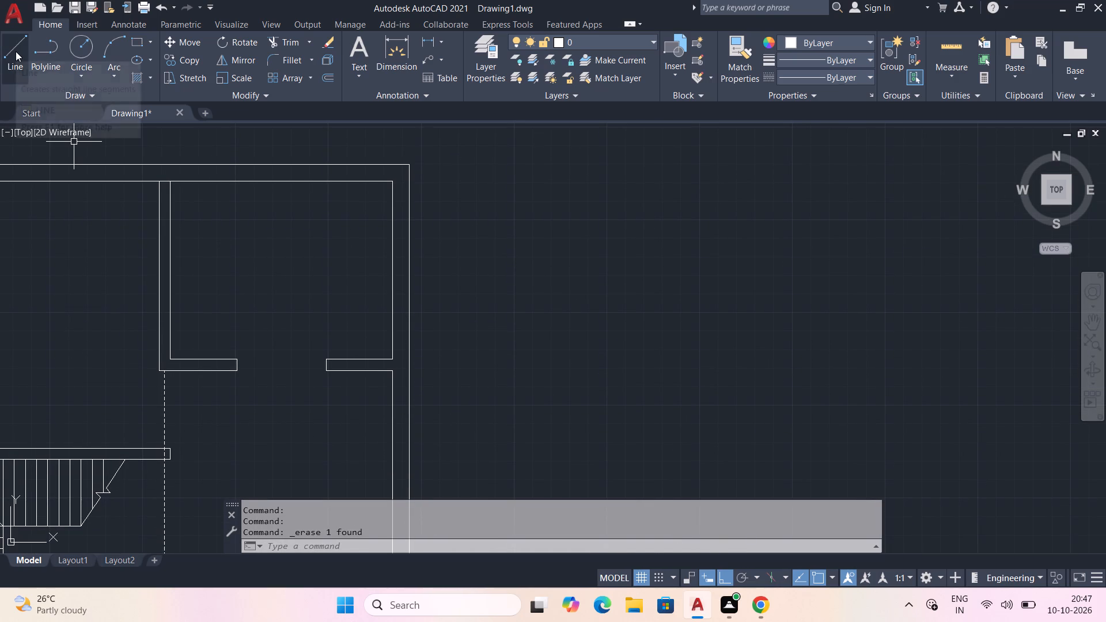
{"action": "left_click", "coordinate": [16, 51]}
{"action": "scroll", "coordinate": [231, 320], "scroll_direction": "up", "scroll_amount": 1}
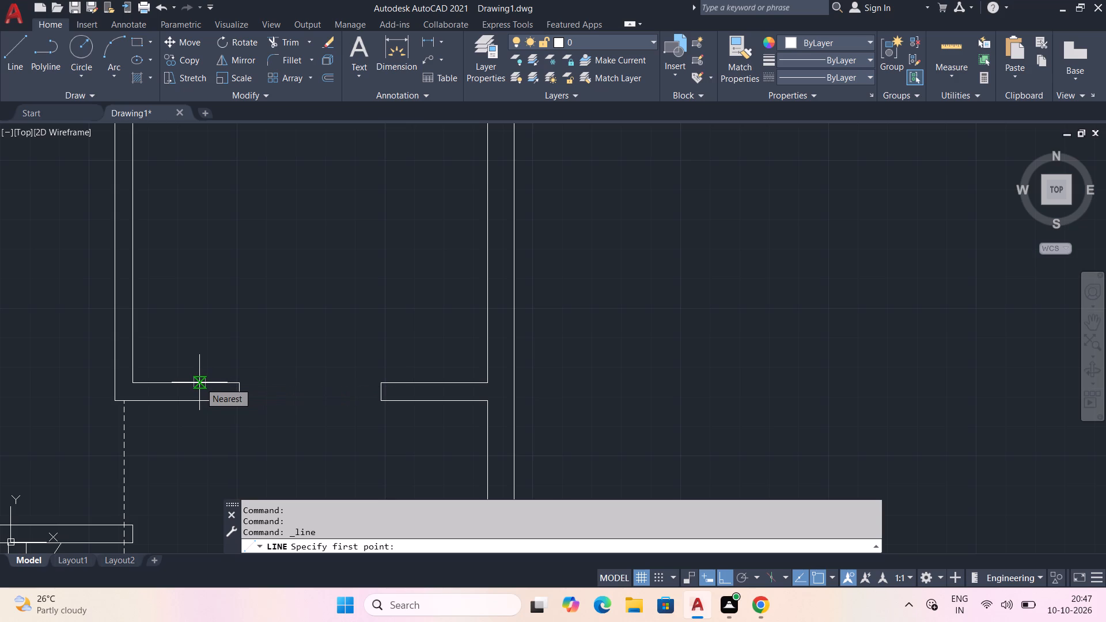
{"action": "left_click", "coordinate": [199, 382]}
{"action": "middle_click_drag", "start_coordinate": [191, 162], "coordinate": [177, 347]}
{"action": "left_click", "coordinate": [181, 357]}
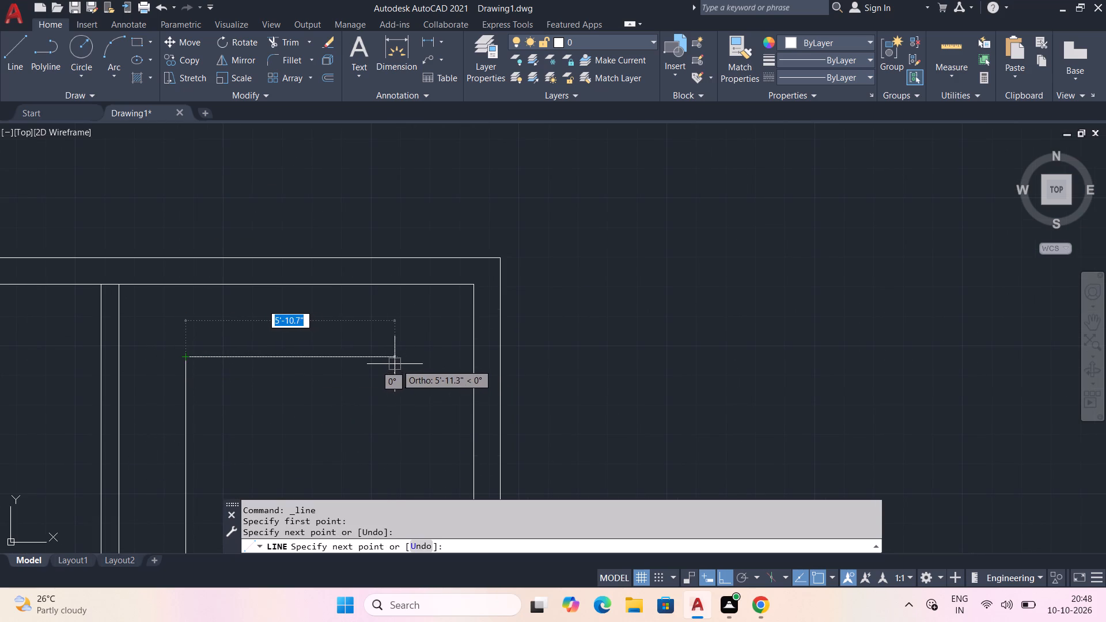
{"action": "middle_click_drag", "start_coordinate": [409, 357], "coordinate": [365, 120]}
{"action": "right_click_drag", "start_coordinate": [403, 339], "coordinate": [365, 153]}
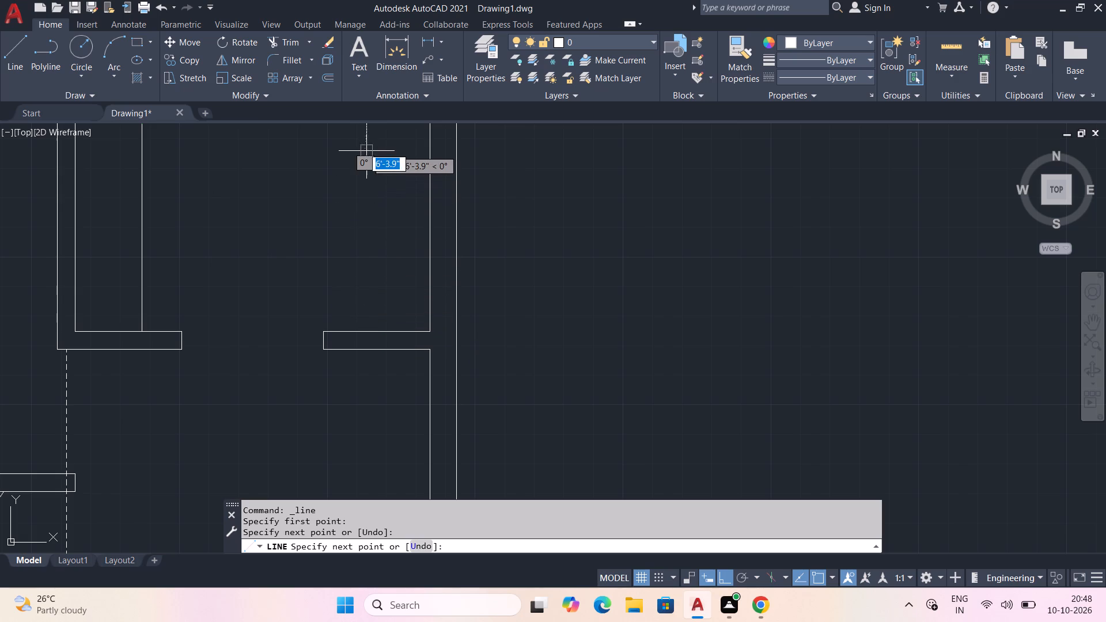
{"action": "middle_click_drag", "start_coordinate": [366, 151], "coordinate": [333, 413]}
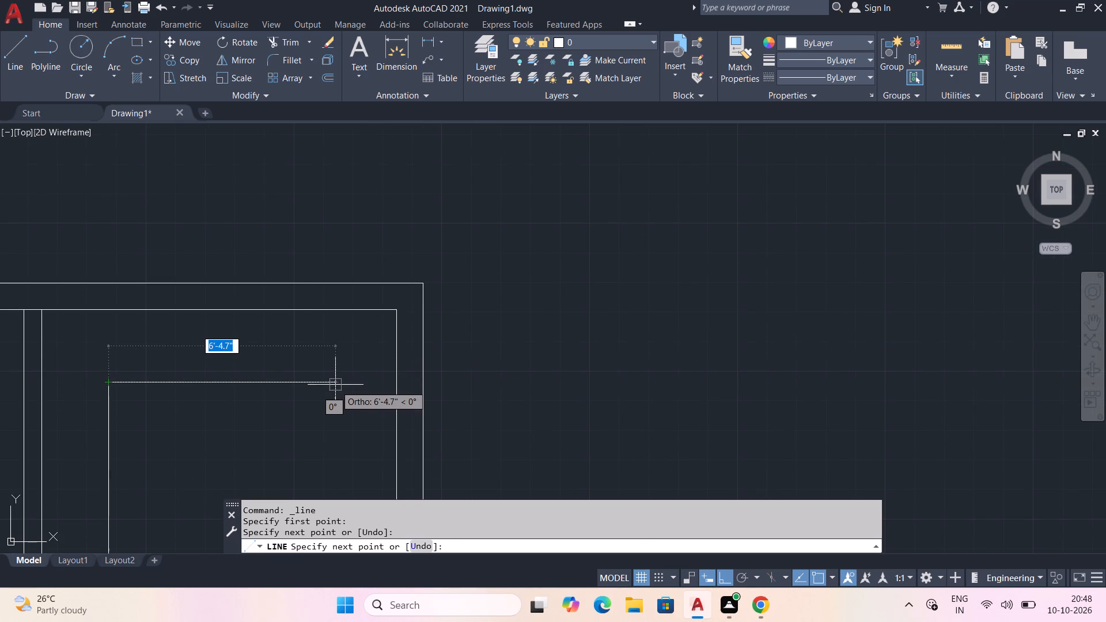
{"action": "left_click", "coordinate": [331, 382]}
{"action": "middle_click_drag", "start_coordinate": [332, 433], "coordinate": [317, 103]}
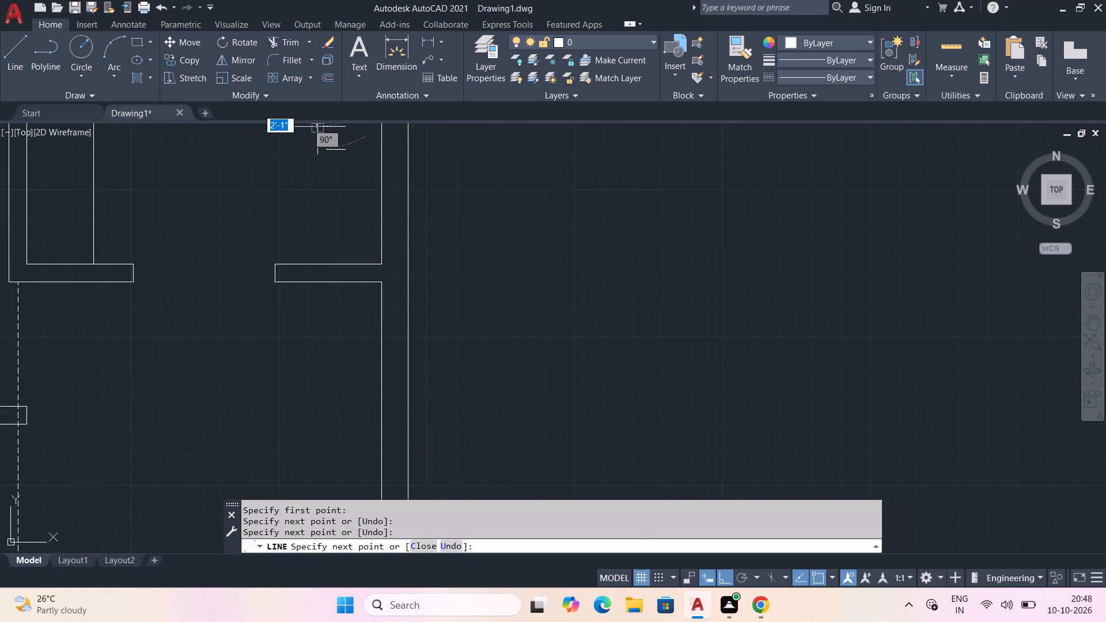
{"action": "left_click", "coordinate": [316, 268]}
{"action": "right_click", "coordinate": [322, 256]}
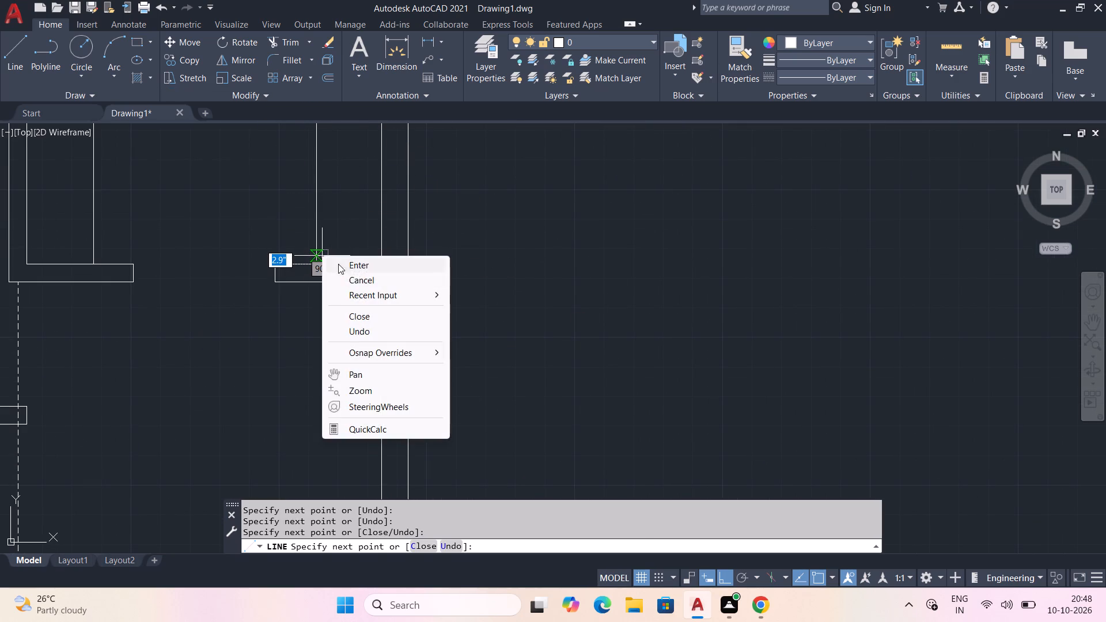
{"action": "left_click", "coordinate": [352, 278]}
Draw a rectangle about 2'-9" by 1'-5" between the northeast room's north wall and the counter's north edge.
{"action": "middle_click_drag", "start_coordinate": [287, 299], "coordinate": [286, 433]}
{"action": "middle_click_drag", "start_coordinate": [183, 293], "coordinate": [228, 354]}
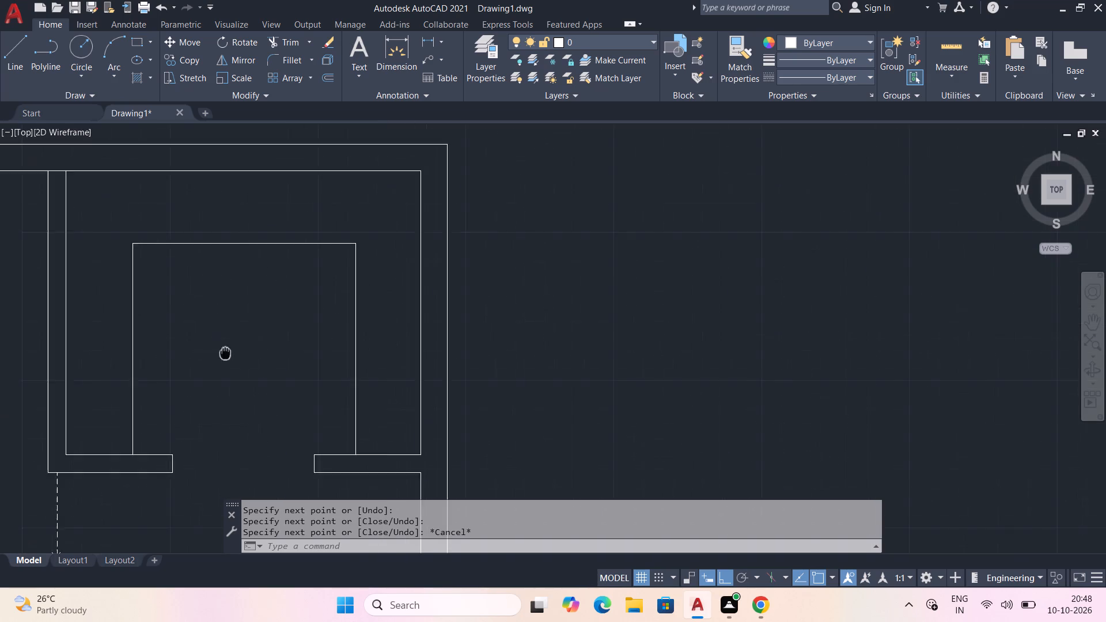
{"action": "middle_click_drag", "start_coordinate": [228, 354], "coordinate": [233, 357]}
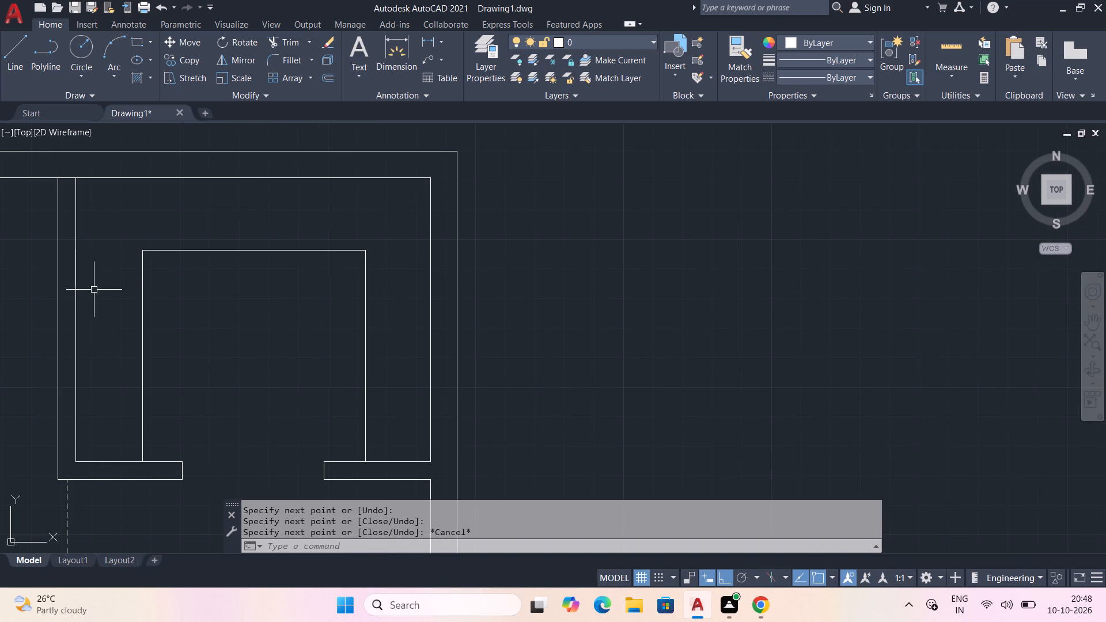
{"action": "middle_click_drag", "start_coordinate": [94, 290], "coordinate": [139, 401]}
{"action": "middle_click_drag", "start_coordinate": [86, 223], "coordinate": [142, 237]}
{"action": "left_click", "coordinate": [139, 41]}
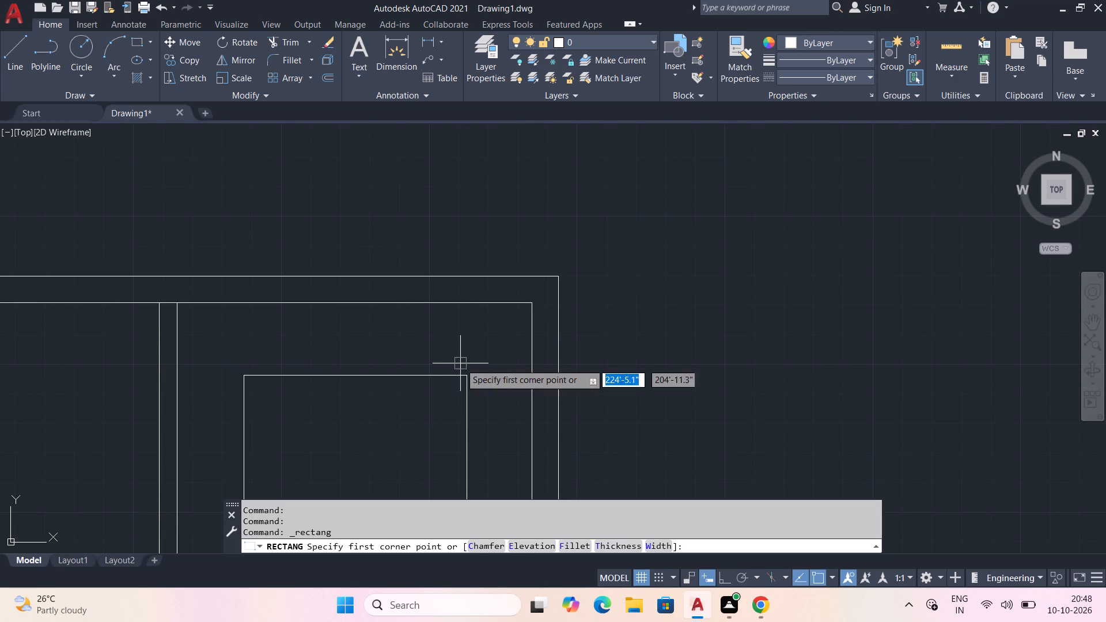
{"action": "left_click", "coordinate": [332, 318]}
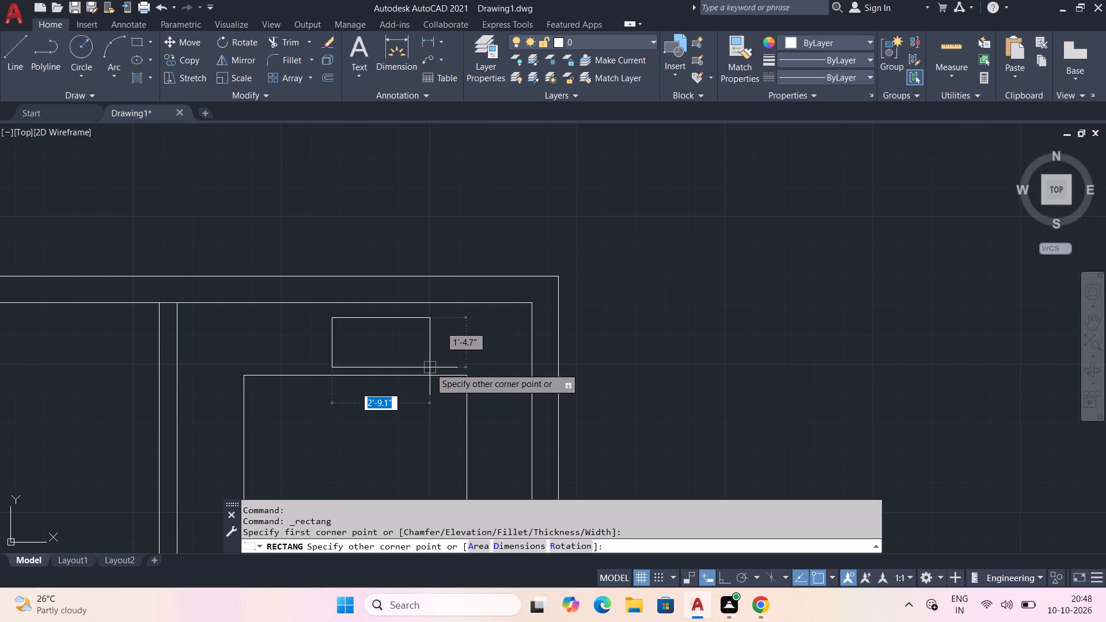
{"action": "left_click", "coordinate": [430, 367]}
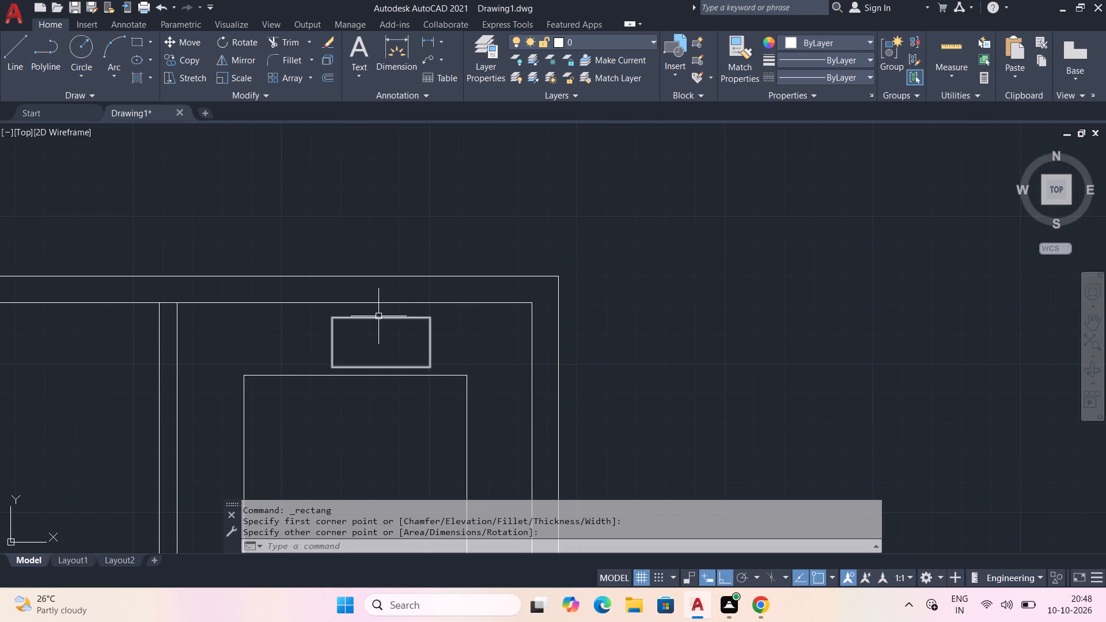
Offset the small rectangle at the northeast room's north wall 1" inward.
{"action": "left_click", "coordinate": [388, 317]}
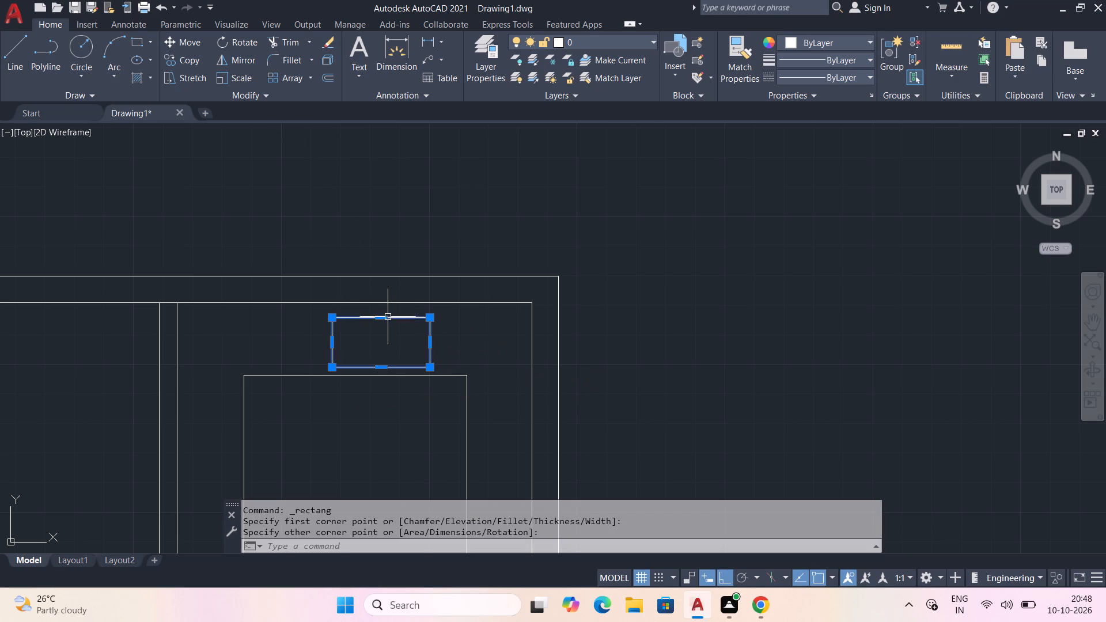
{"action": "left_click", "coordinate": [329, 77]}
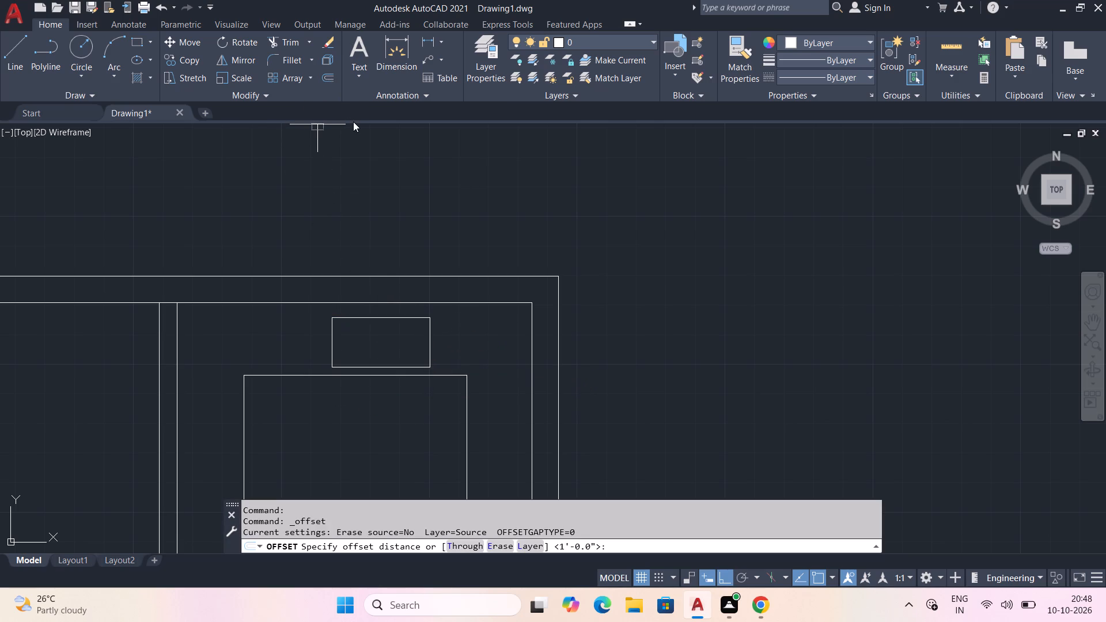
{"action": "key", "text": "1"}
{"action": "key", "text": "shift+quotedbl"}
{"action": "key", "text": "Return"}
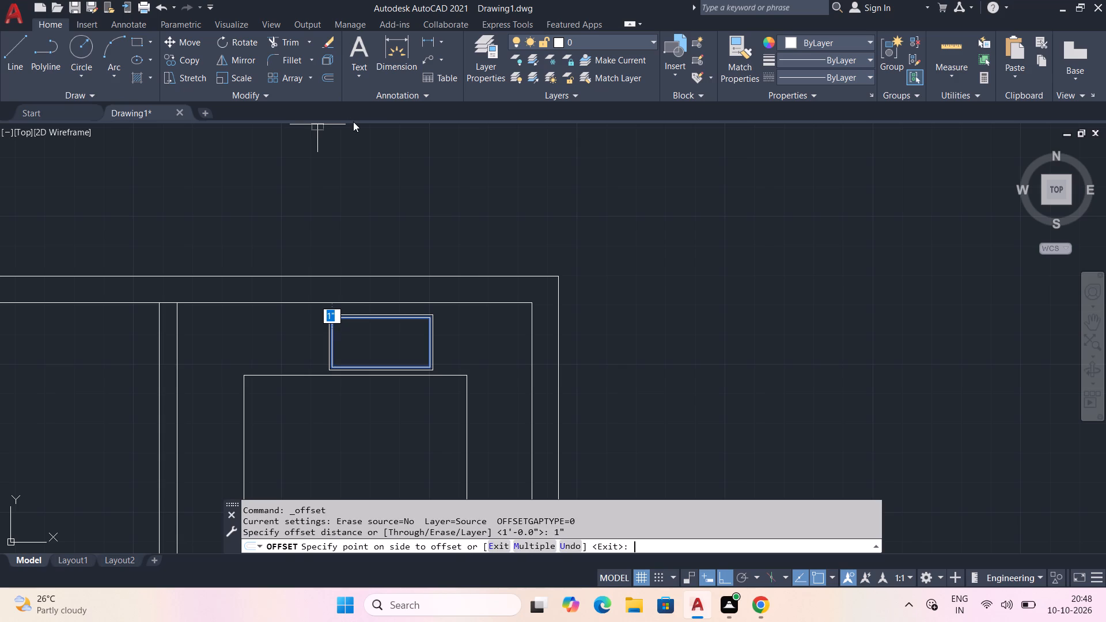
{"action": "left_click", "coordinate": [376, 352]}
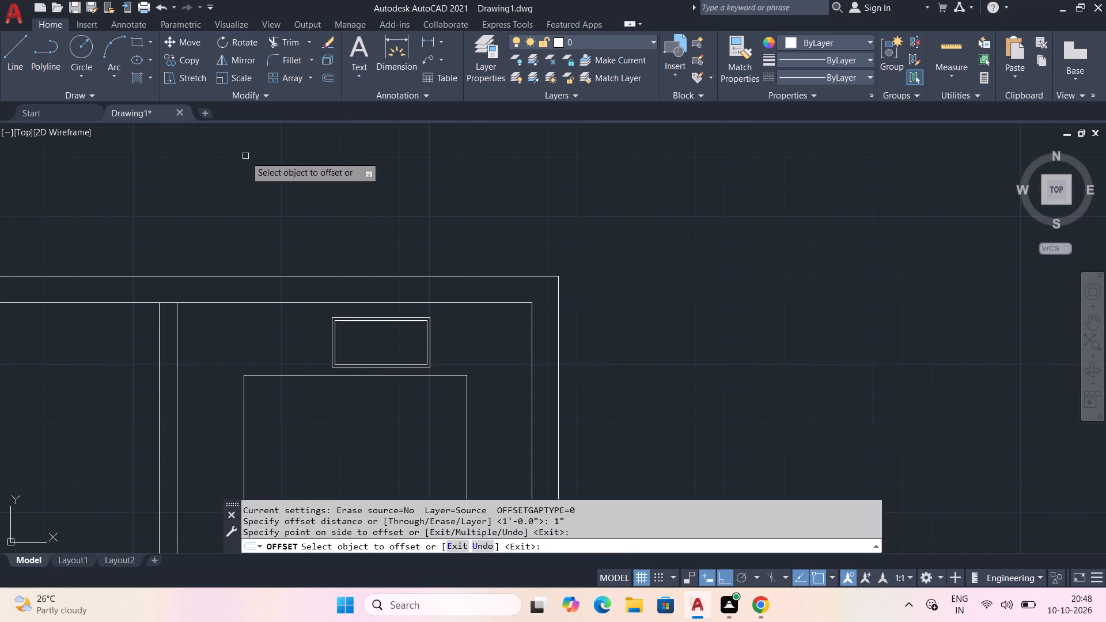
Draw a vertical divider about 1'-3" long between the inner rectangle's north and south edges, west of its centre.
{"action": "left_click", "coordinate": [21, 52]}
{"action": "scroll", "coordinate": [373, 324], "scroll_direction": "up", "scroll_amount": 1}
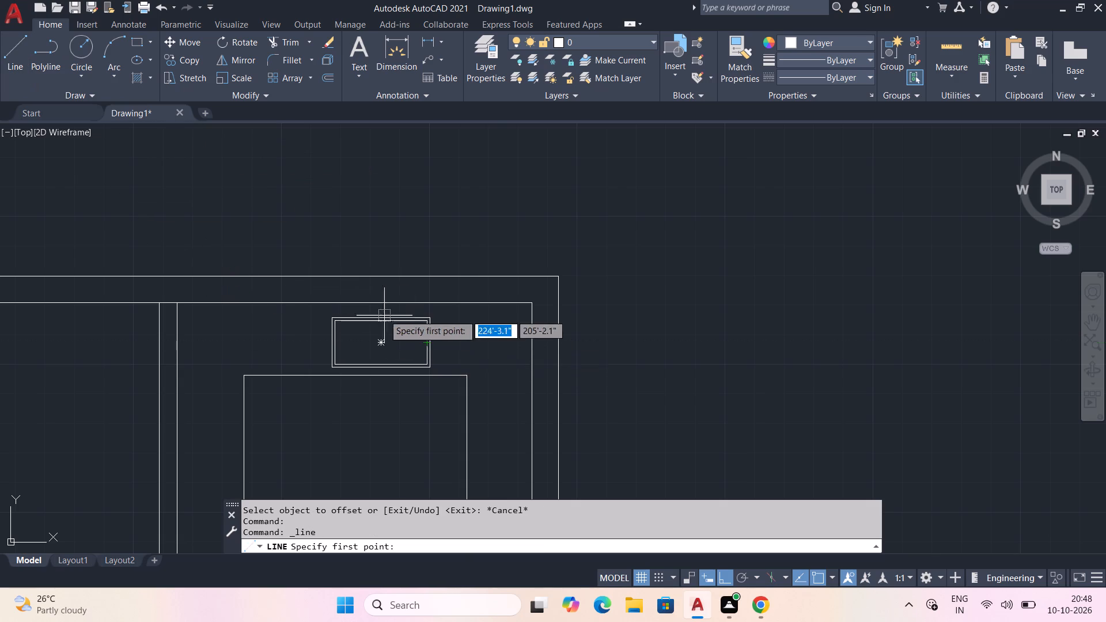
{"action": "scroll", "coordinate": [377, 320], "scroll_direction": "up", "scroll_amount": 2}
{"action": "left_click", "coordinate": [359, 318]}
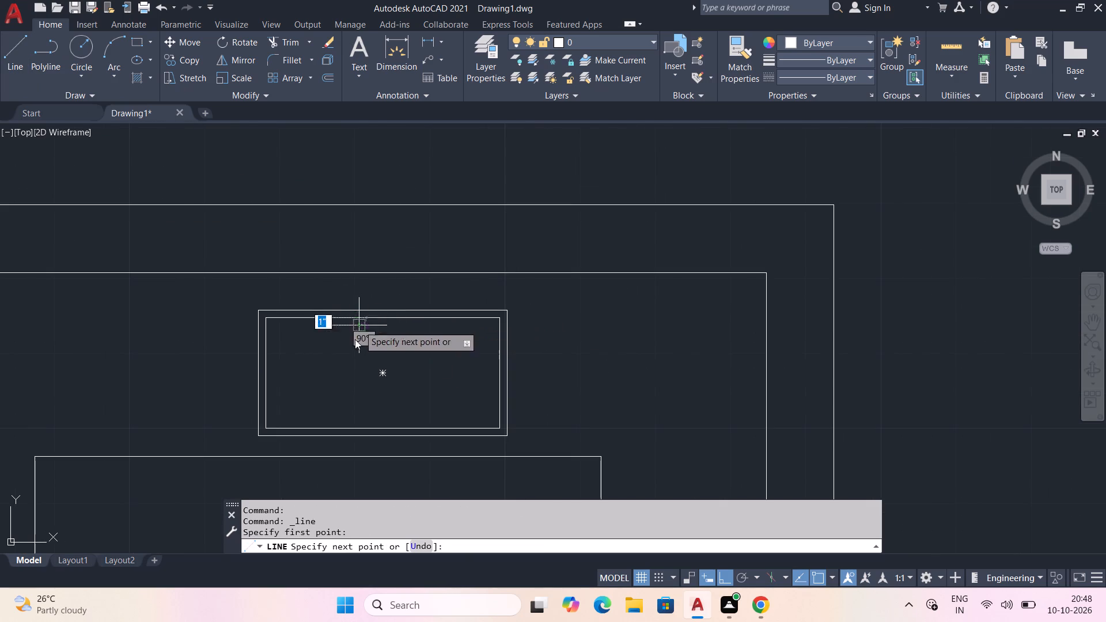
{"action": "left_click", "coordinate": [359, 426]}
{"action": "right_click", "coordinate": [366, 404]}
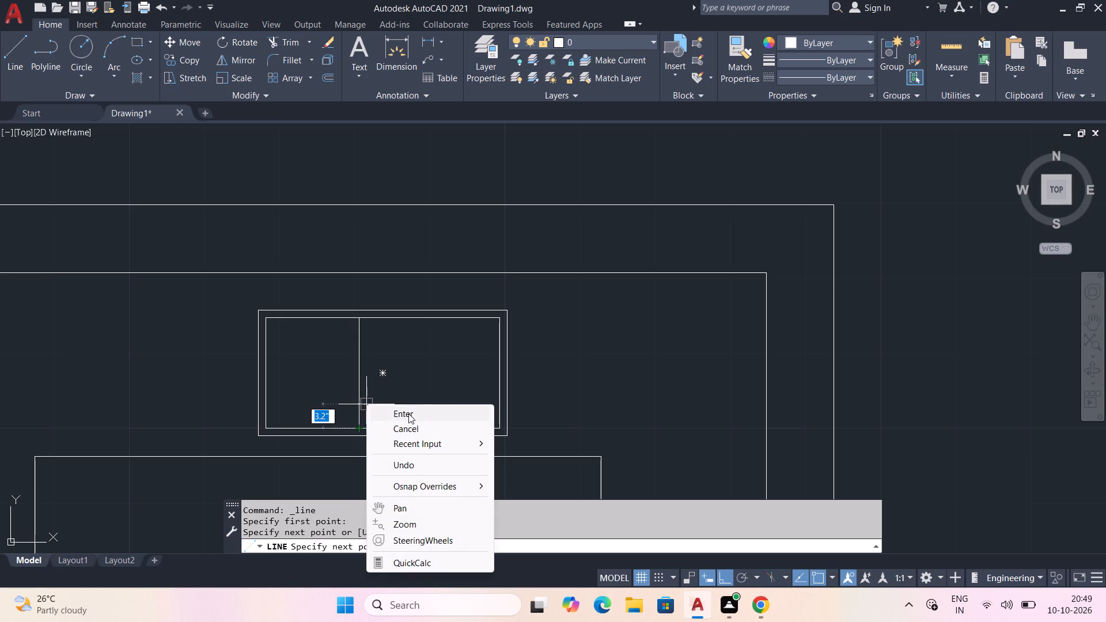
{"action": "left_click", "coordinate": [408, 414]}
Draw a horizontal line from the divider to the inner rectangle's east edge, a short distance below its north edge.
{"action": "right_click", "coordinate": [380, 351]}
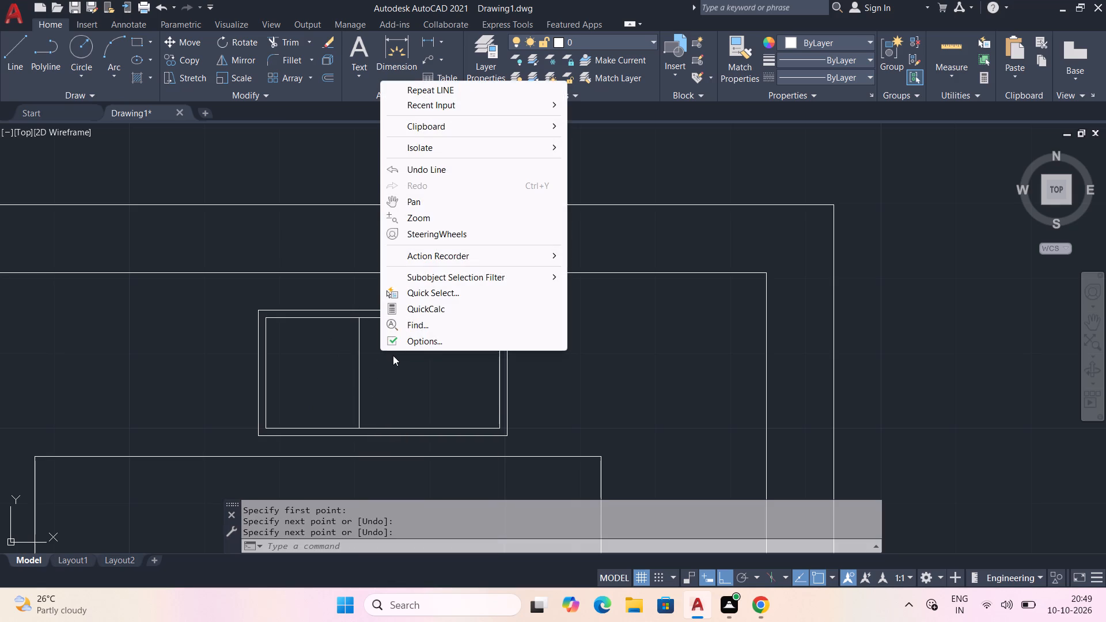
{"action": "left_click", "coordinate": [461, 89]}
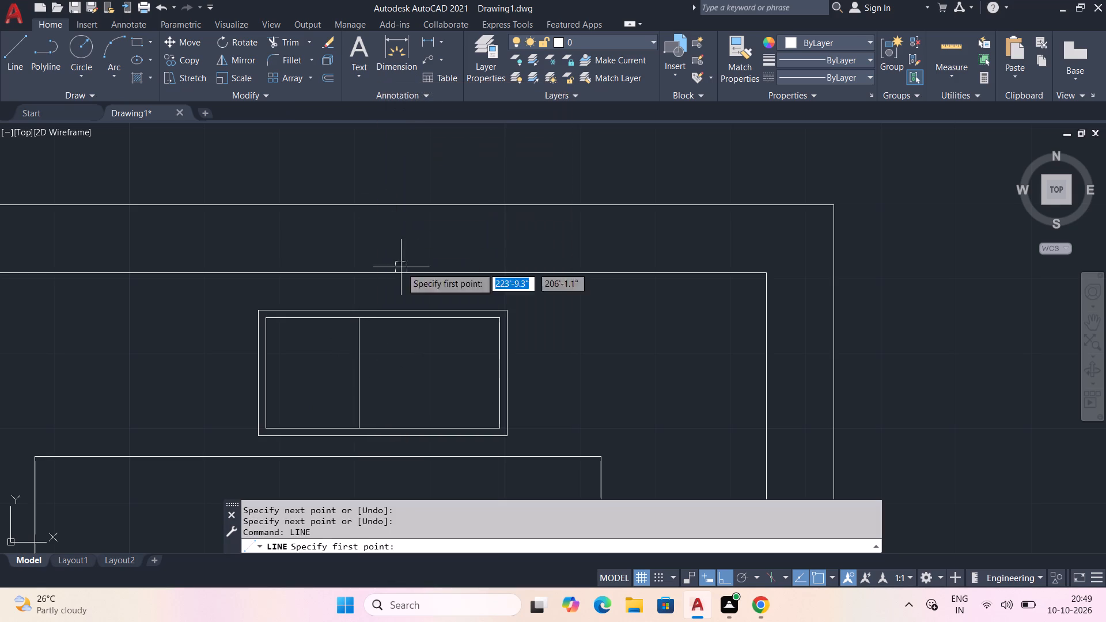
{"action": "left_click", "coordinate": [359, 343]}
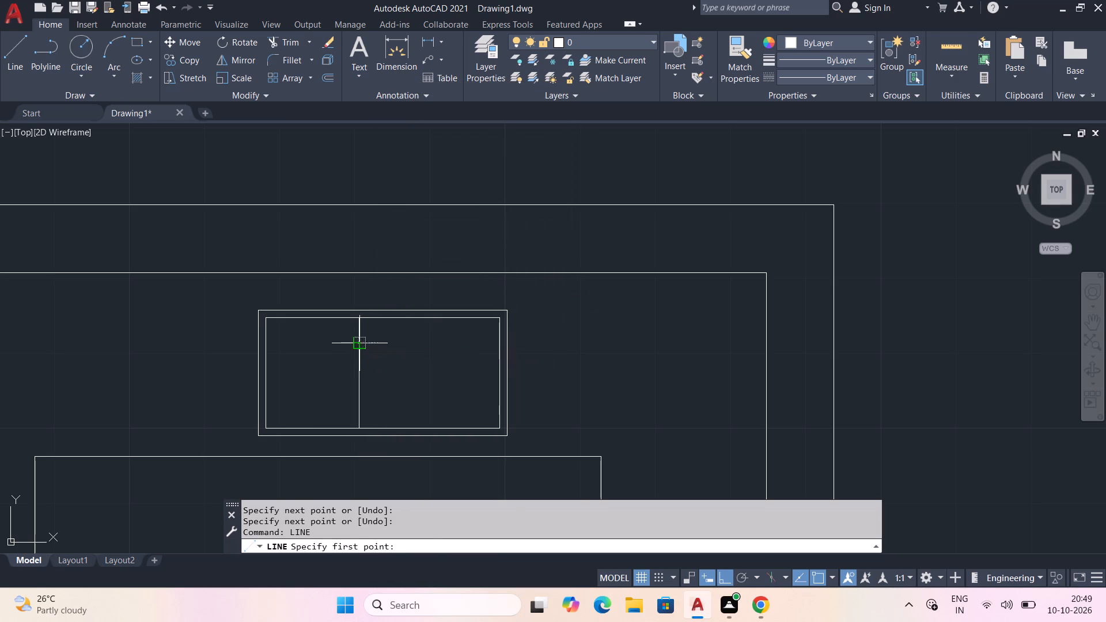
{"action": "left_click", "coordinate": [497, 345]}
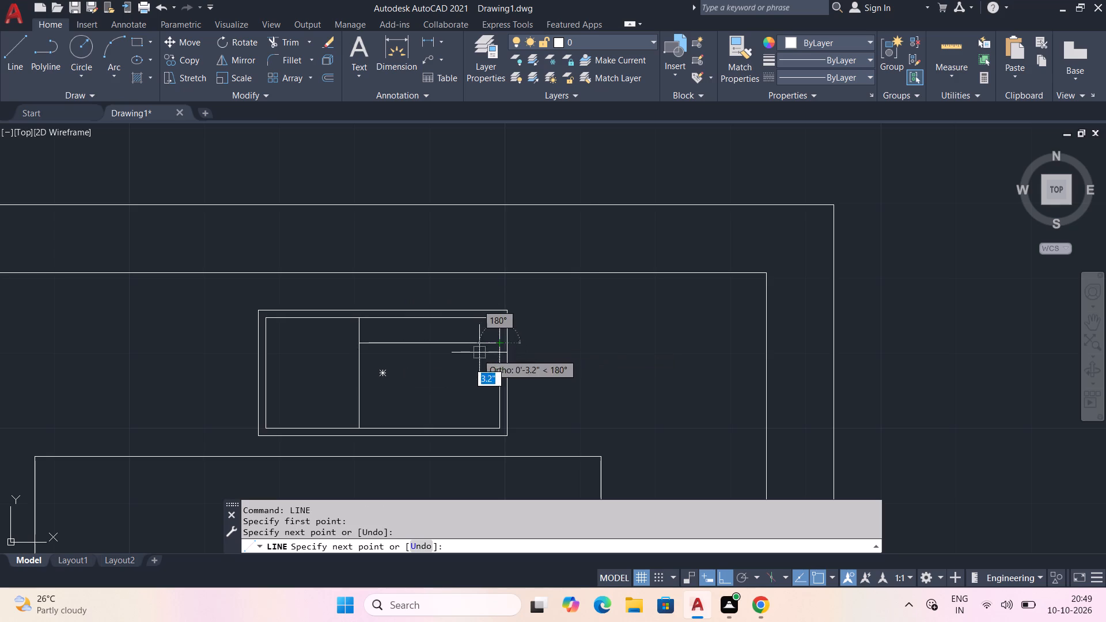
{"action": "right_click", "coordinate": [494, 347]}
{"action": "left_click", "coordinate": [517, 358]}
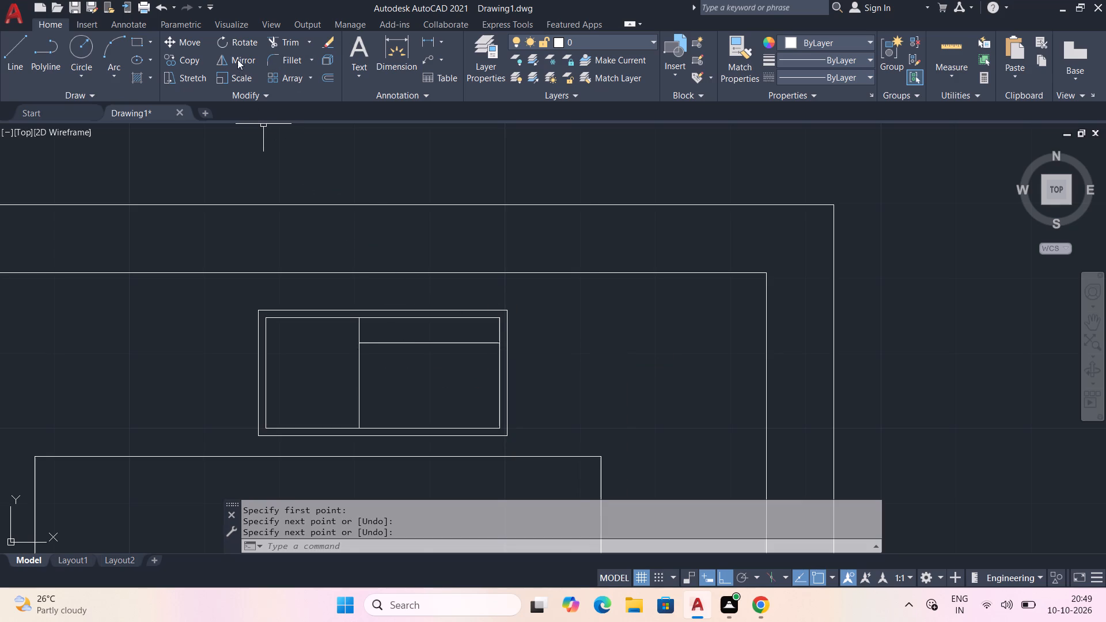
Offset the horizontal line southward three times at 3" spacing to fill the compartment east of the divider.
{"action": "left_click", "coordinate": [326, 77]}
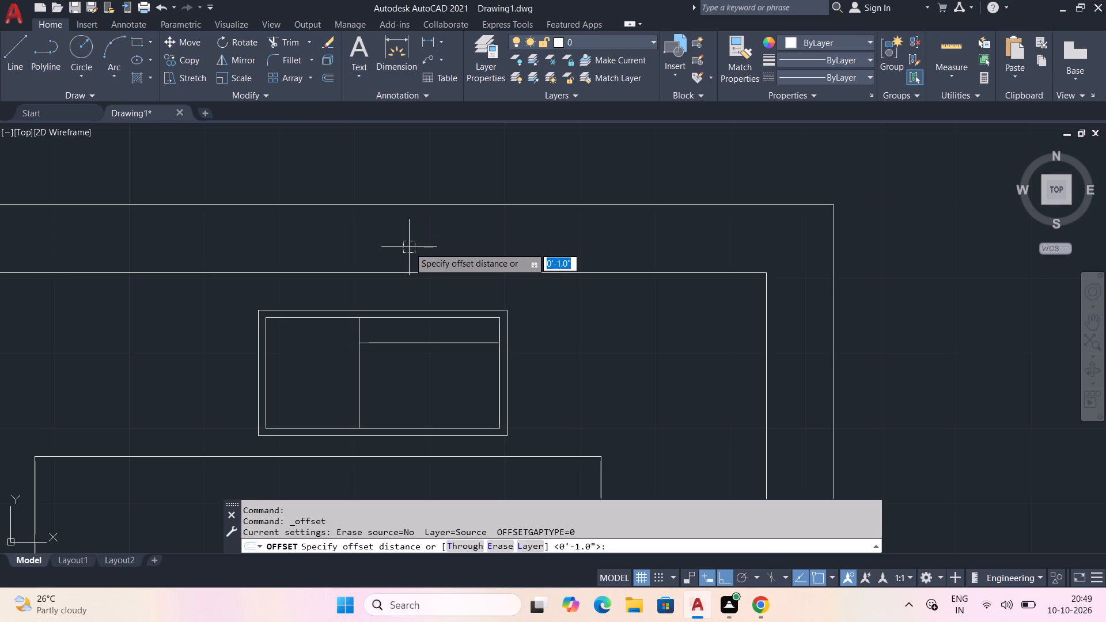
{"action": "key", "text": "3"}
{"action": "key", "text": "shift+quotedbl"}
{"action": "key", "text": "Return"}
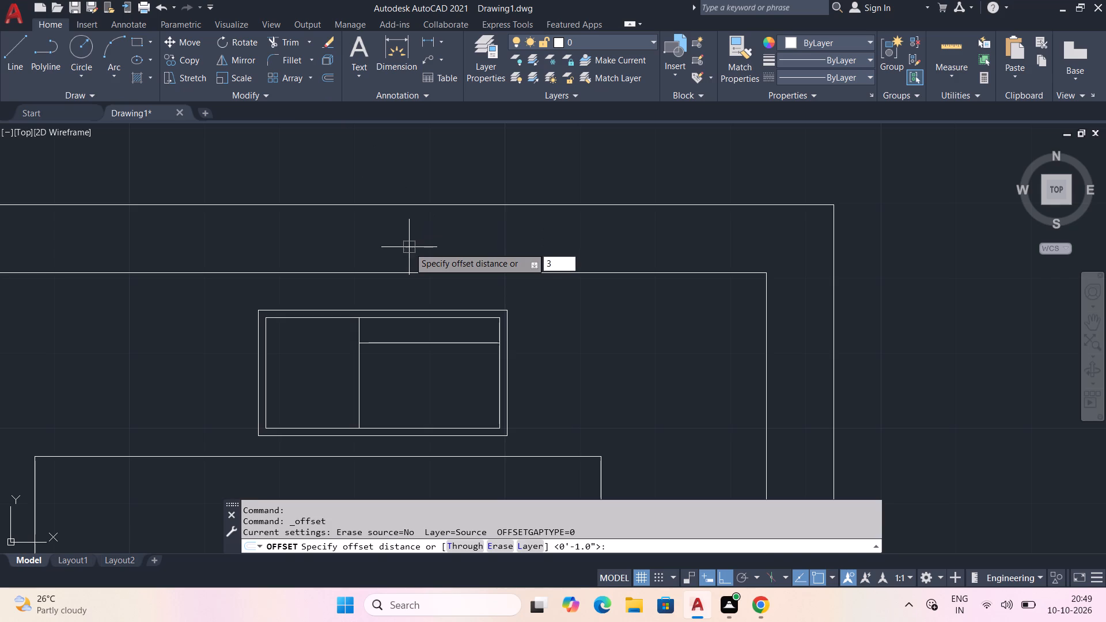
{"action": "left_click", "coordinate": [457, 343]}
{"action": "left_click", "coordinate": [448, 374]}
{"action": "left_click", "coordinate": [464, 365]}
{"action": "left_click", "coordinate": [453, 395]}
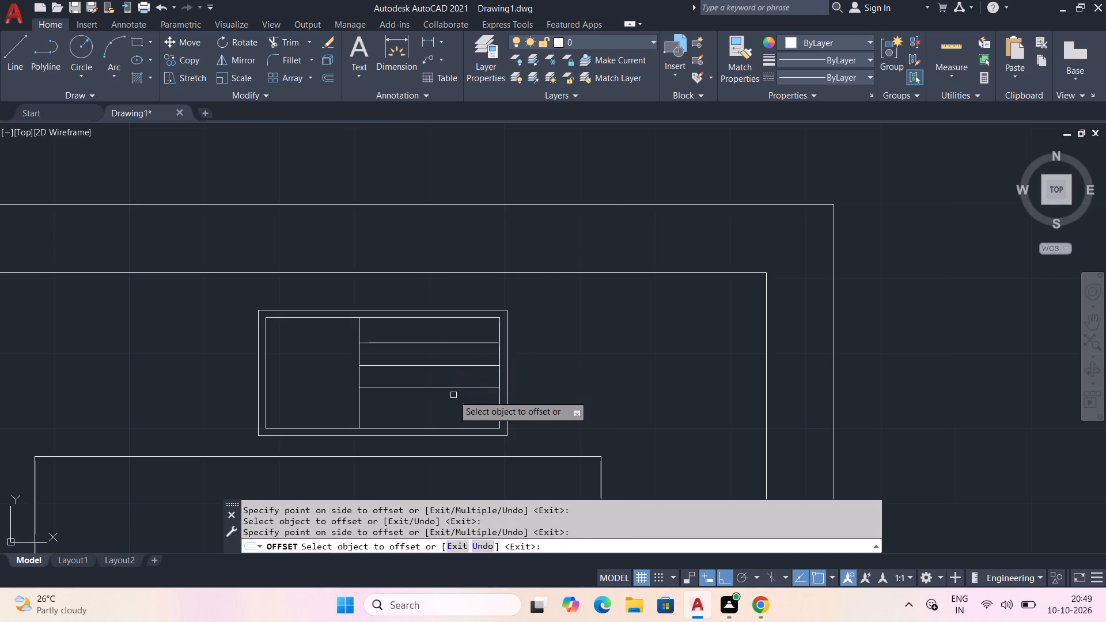
{"action": "left_click", "coordinate": [459, 392]}
{"action": "left_click_drag", "start_coordinate": [463, 388], "coordinate": [463, 393]}
{"action": "left_click", "coordinate": [451, 414]}
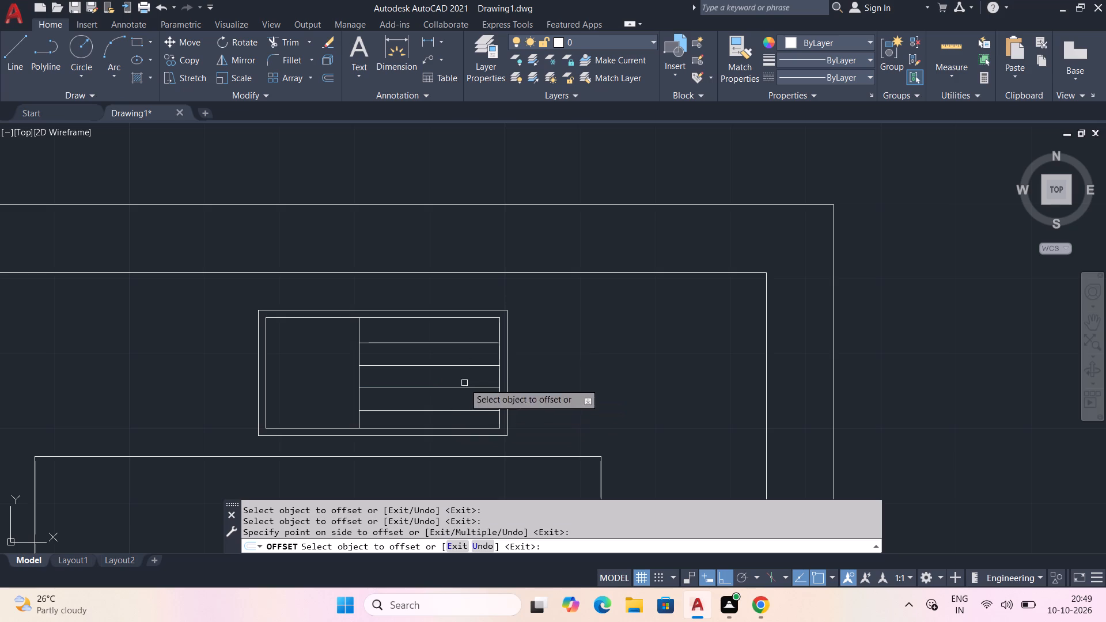
{"action": "left_click", "coordinate": [462, 345]}
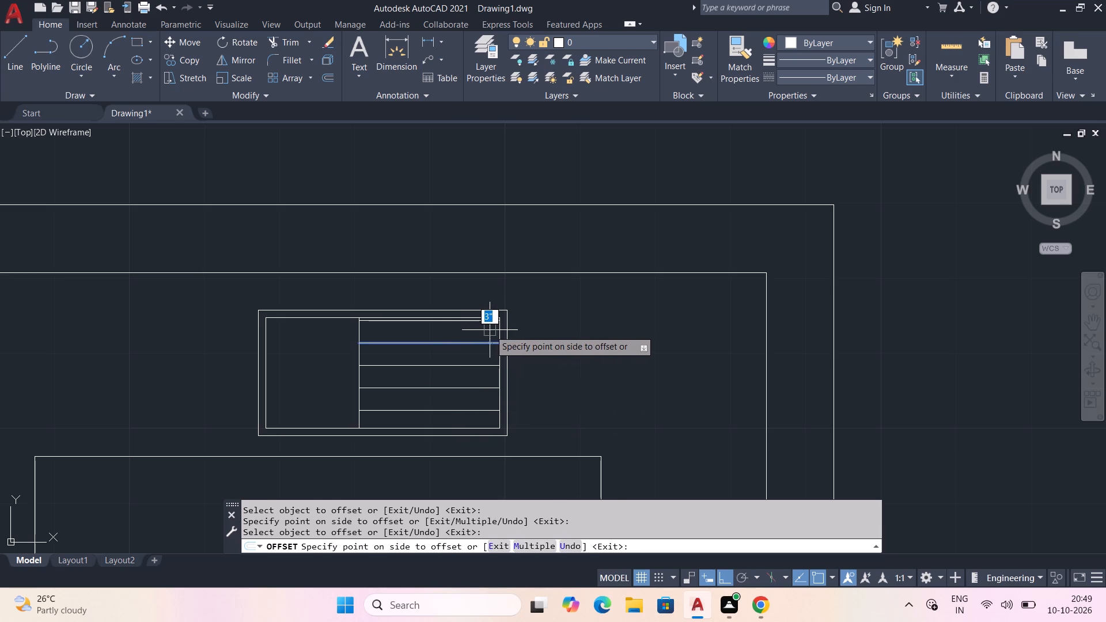
{"action": "right_click", "coordinate": [490, 330]}
{"action": "left_click", "coordinate": [533, 355]}
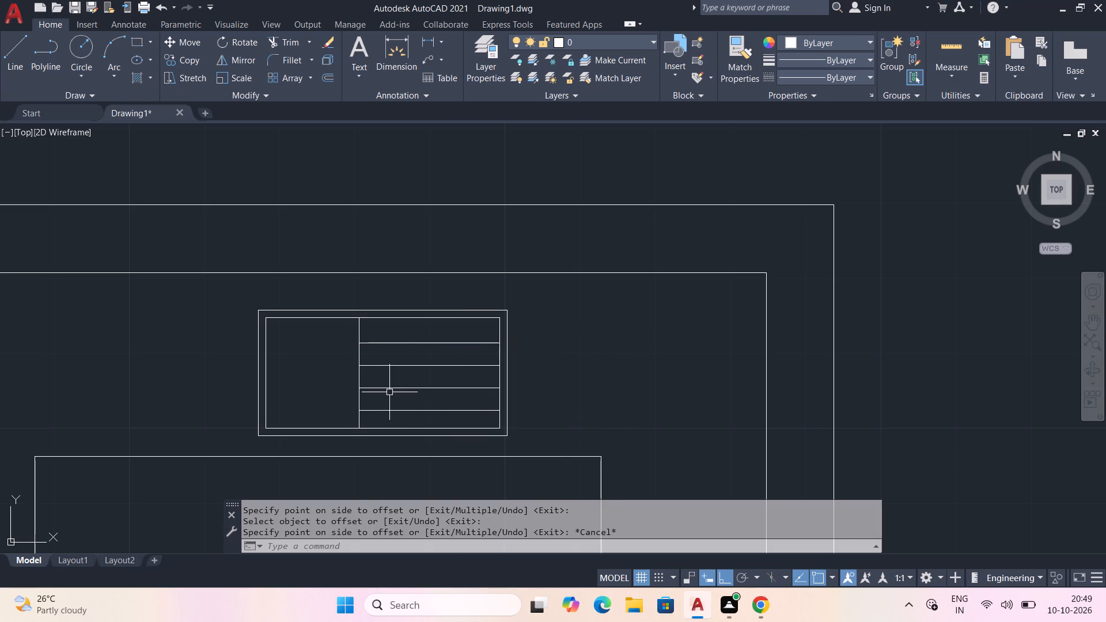
Draw a small L-shaped notch about 1.6" deep from the inner rectangle's north edge to the divider's west side.
{"action": "middle_click_drag", "start_coordinate": [322, 359], "coordinate": [416, 422]}
{"action": "middle_click_drag", "start_coordinate": [397, 389], "coordinate": [392, 360]}
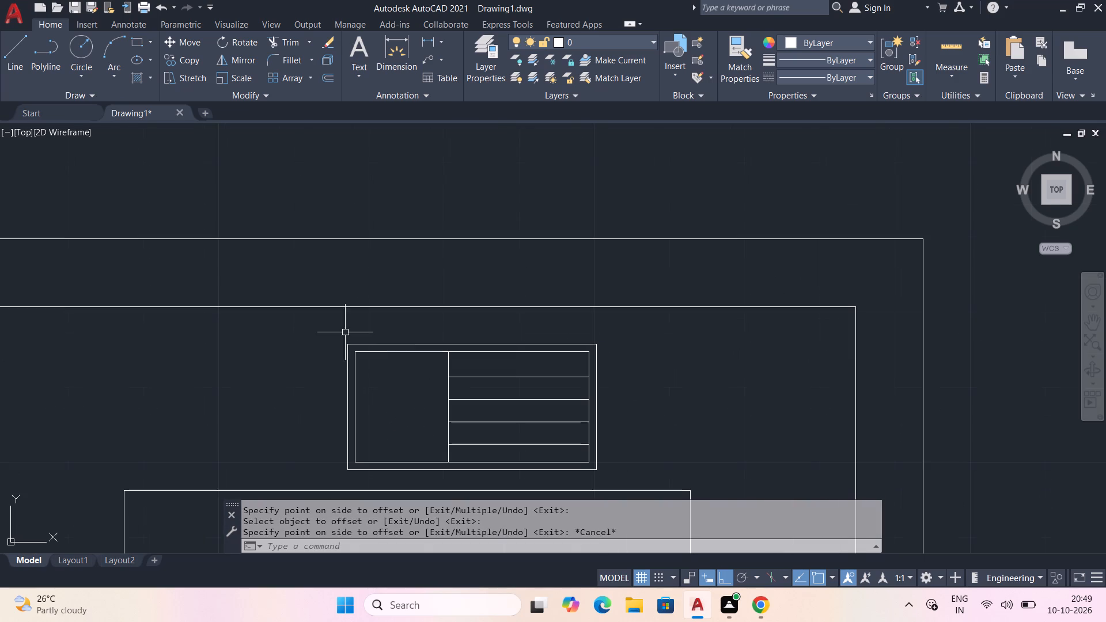
{"action": "left_click", "coordinate": [7, 44]}
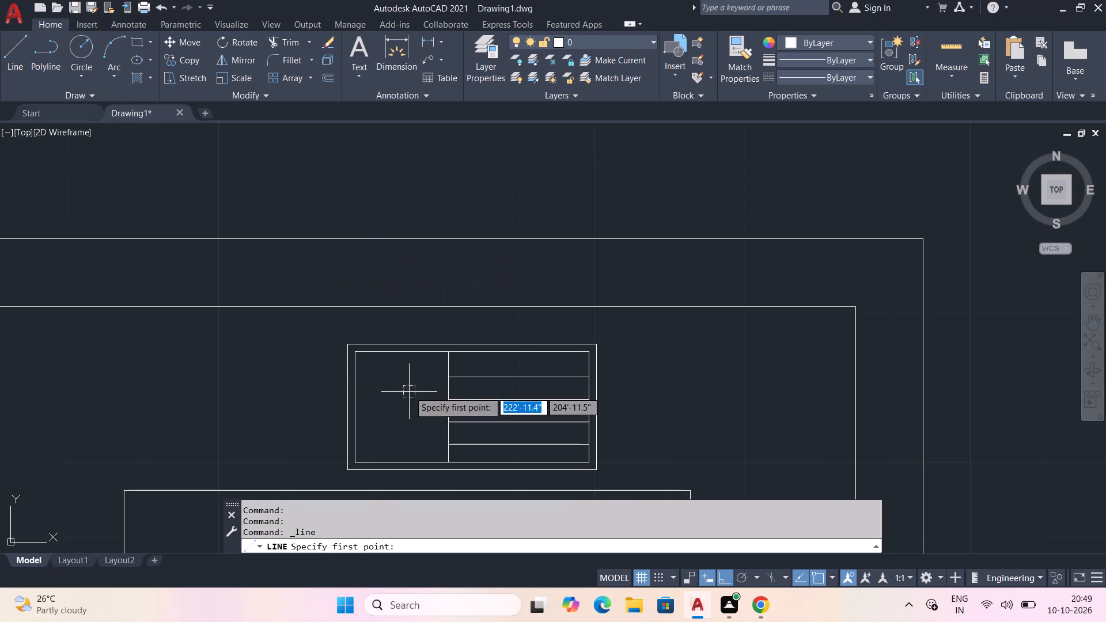
{"action": "middle_click_drag", "start_coordinate": [409, 380], "coordinate": [394, 415]}
{"action": "scroll", "coordinate": [398, 411], "scroll_direction": "up", "scroll_amount": 2}
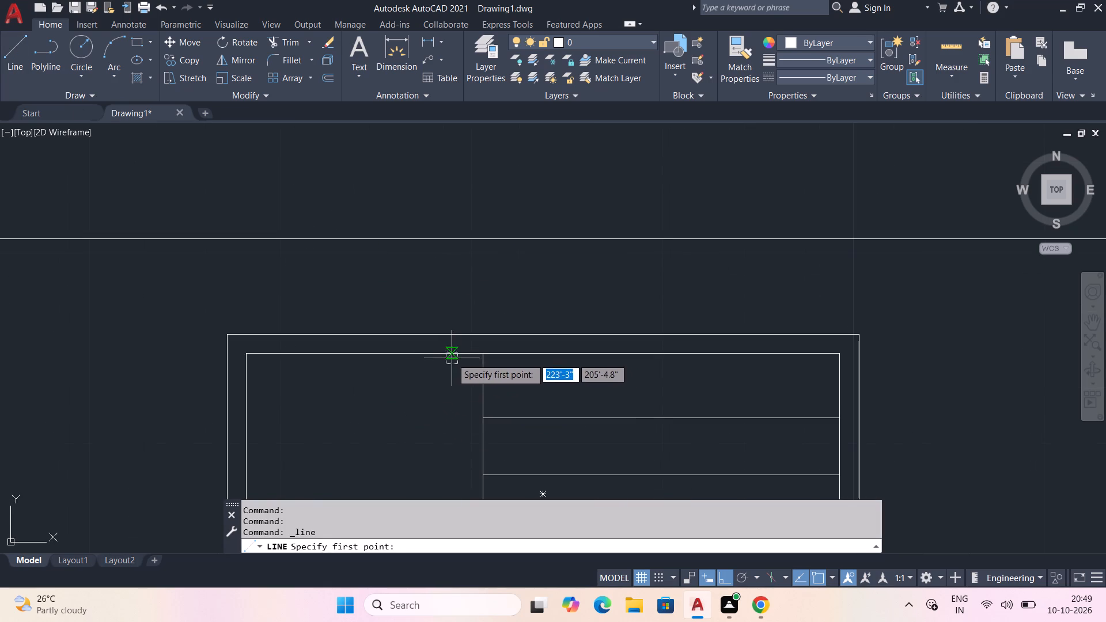
{"action": "left_click", "coordinate": [442, 354]}
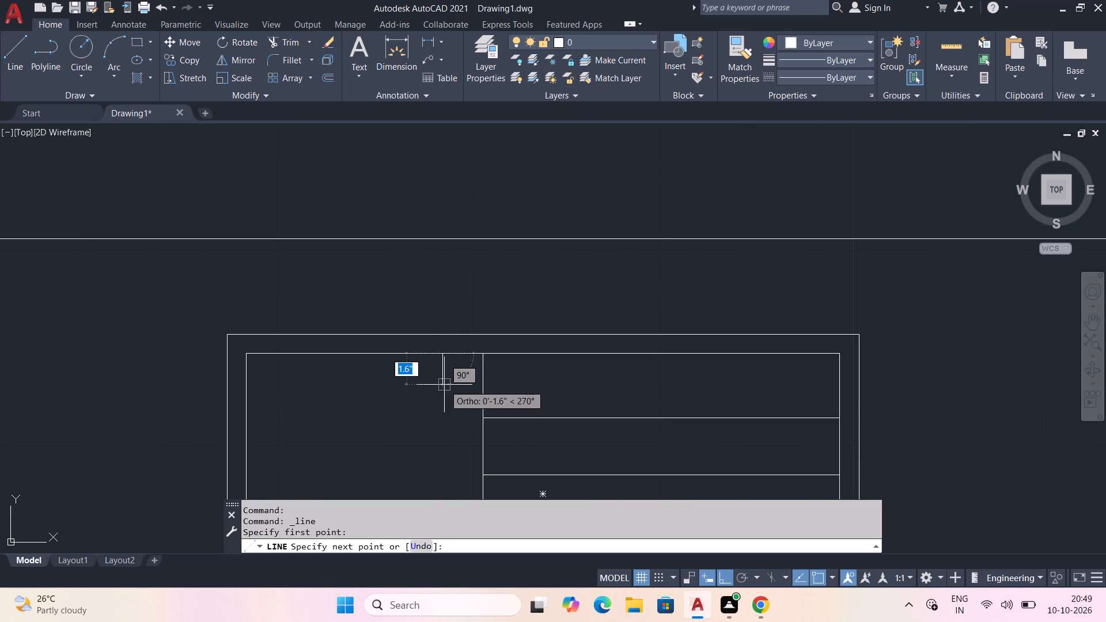
{"action": "left_click", "coordinate": [444, 385]}
{"action": "left_click", "coordinate": [480, 387]}
{"action": "right_click", "coordinate": [455, 391]}
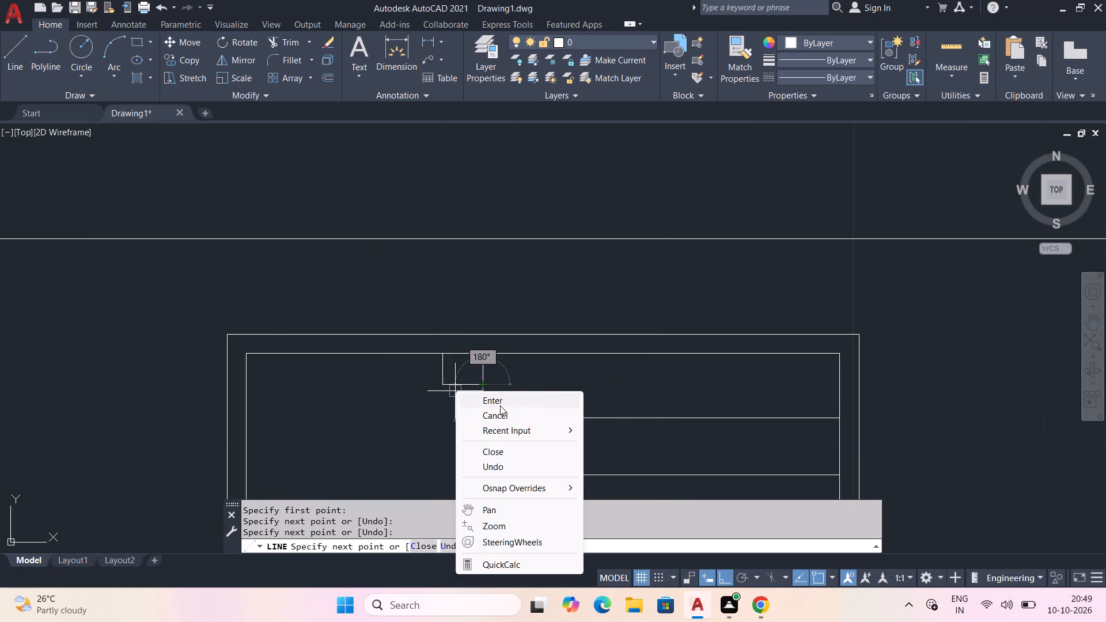
{"action": "left_click", "coordinate": [500, 413]}
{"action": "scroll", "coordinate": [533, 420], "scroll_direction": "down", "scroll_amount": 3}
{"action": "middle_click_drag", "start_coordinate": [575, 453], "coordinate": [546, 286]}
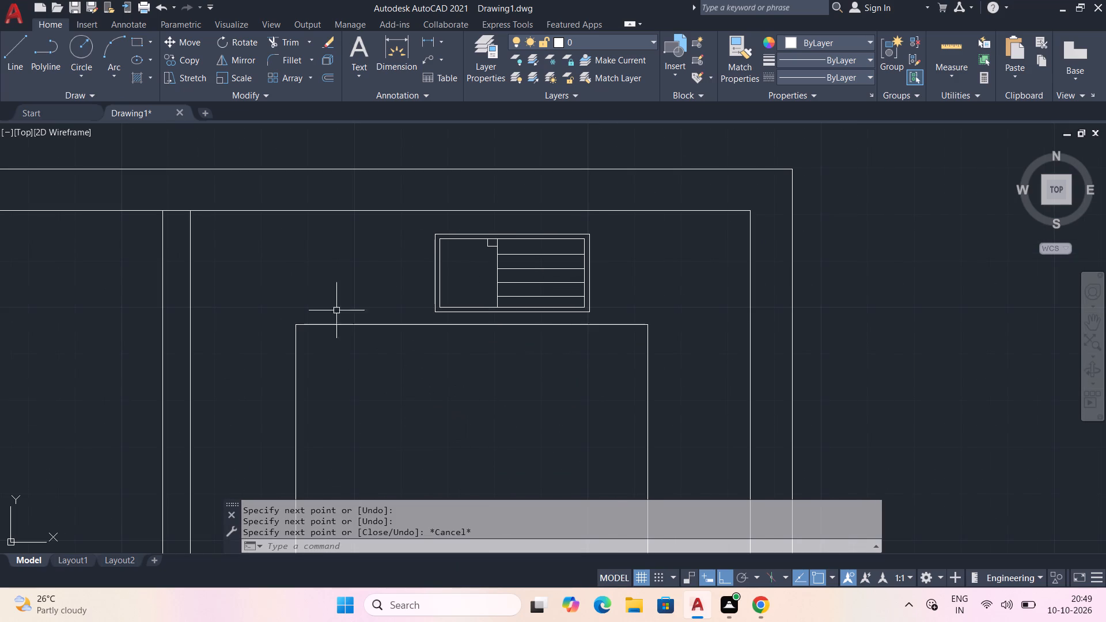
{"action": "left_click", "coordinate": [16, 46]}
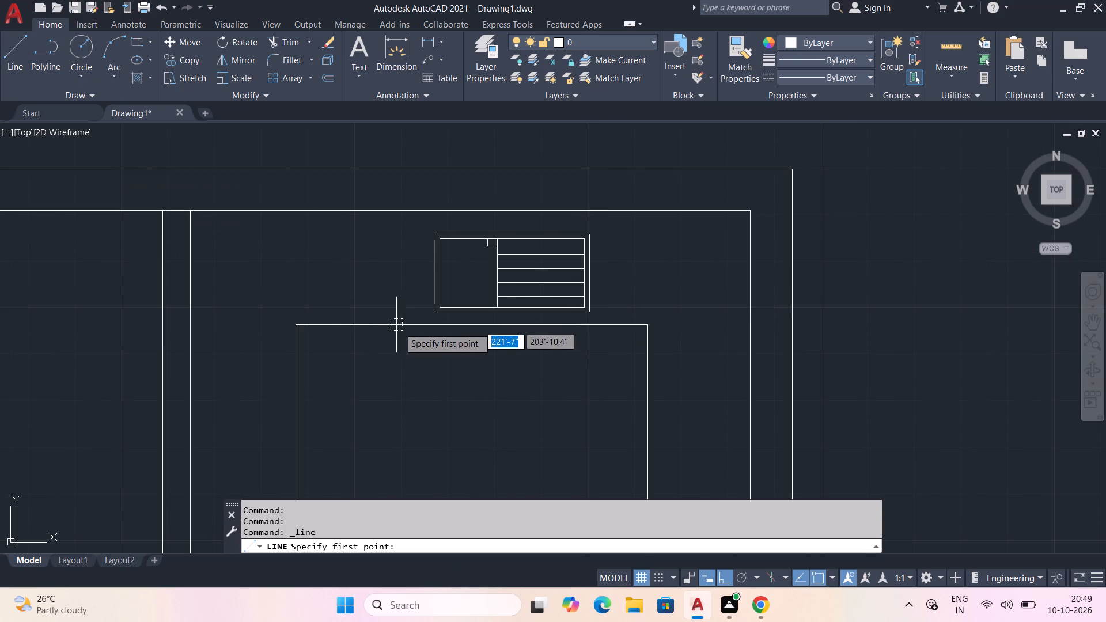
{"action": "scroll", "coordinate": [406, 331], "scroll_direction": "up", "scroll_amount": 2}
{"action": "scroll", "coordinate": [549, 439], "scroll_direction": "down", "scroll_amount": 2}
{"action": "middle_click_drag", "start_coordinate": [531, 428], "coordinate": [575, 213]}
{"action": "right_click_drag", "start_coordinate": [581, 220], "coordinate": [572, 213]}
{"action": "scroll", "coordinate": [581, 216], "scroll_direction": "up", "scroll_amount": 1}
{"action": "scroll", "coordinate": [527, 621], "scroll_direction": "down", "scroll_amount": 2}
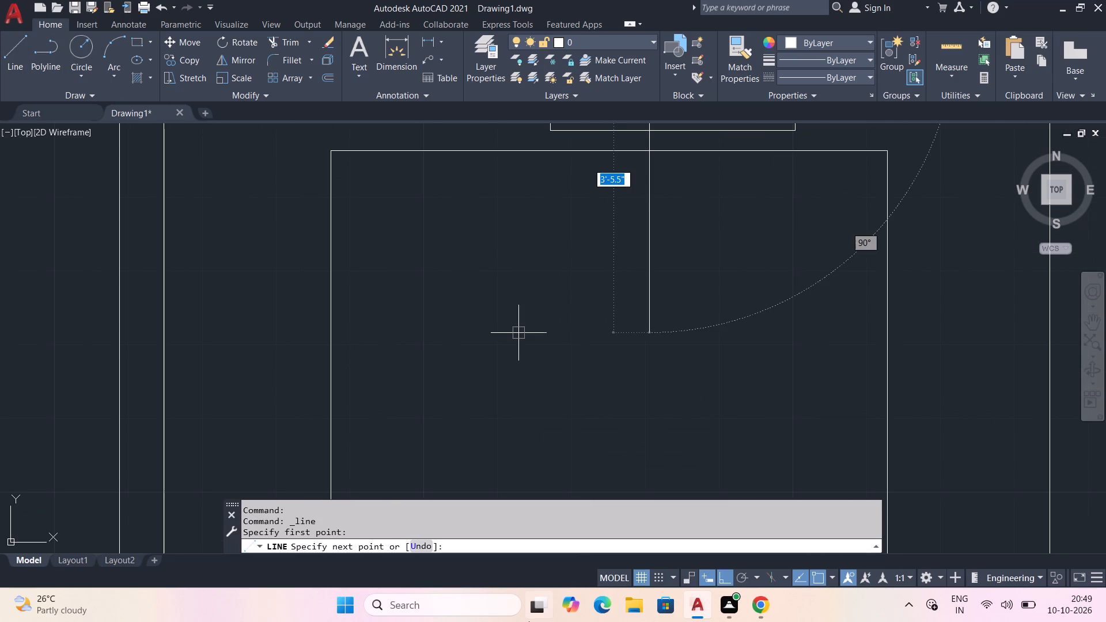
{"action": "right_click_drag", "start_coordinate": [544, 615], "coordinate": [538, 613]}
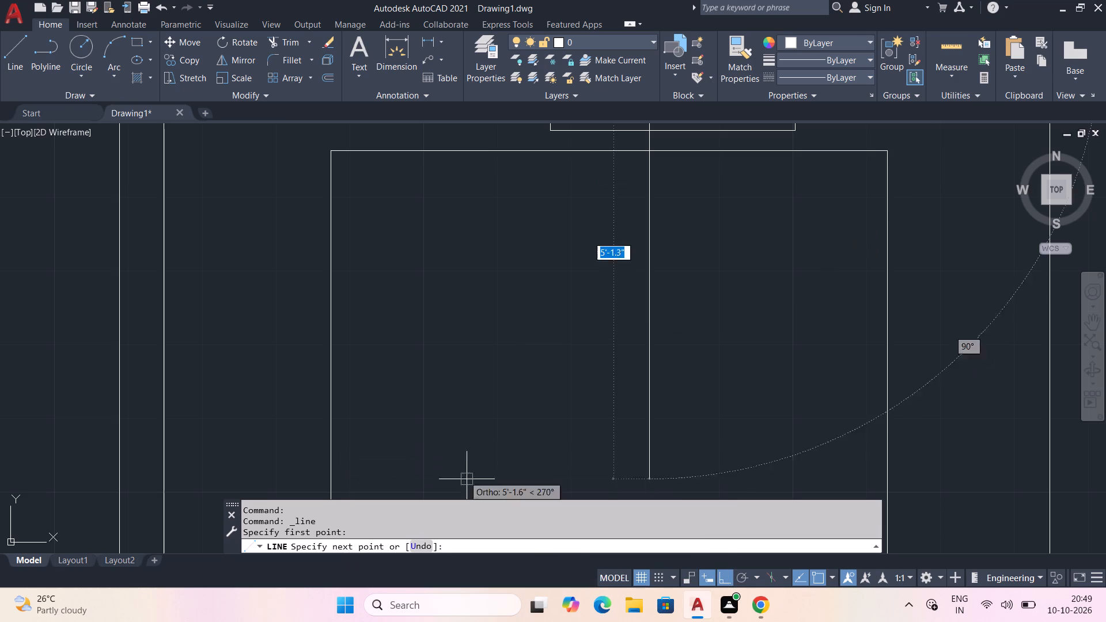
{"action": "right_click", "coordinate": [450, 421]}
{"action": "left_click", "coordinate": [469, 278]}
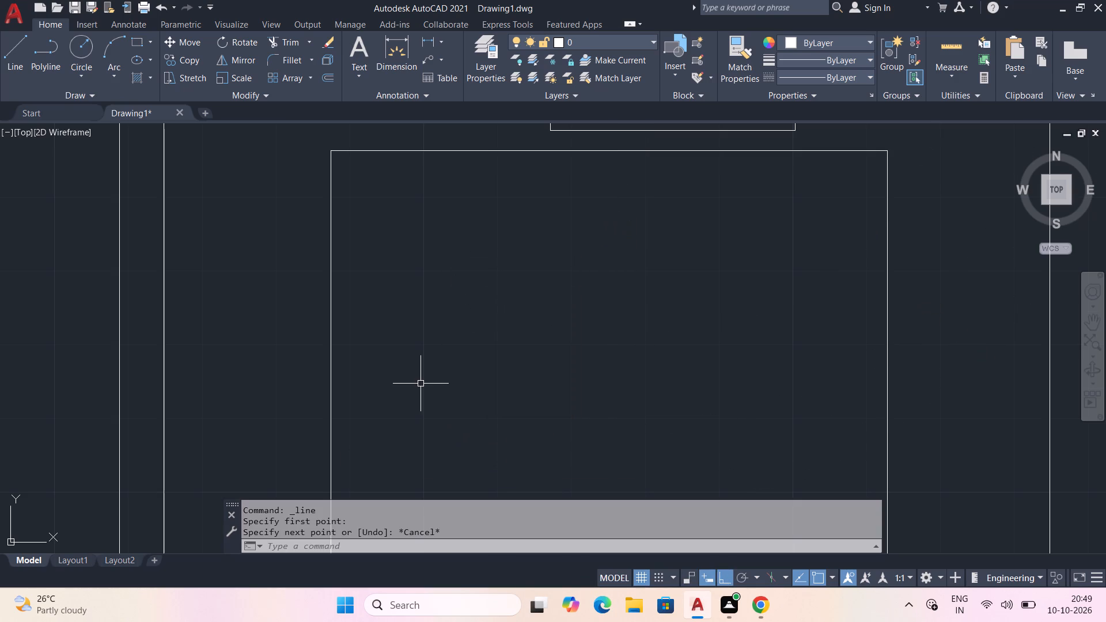
Draw an L-shaped outline about 2'-2.7" wide and 1'-6" deep in the northeast room's southwest corner, from the west wall to the south wall.
{"action": "scroll", "coordinate": [473, 388], "scroll_direction": "down", "scroll_amount": 2}
{"action": "middle_click_drag", "start_coordinate": [477, 389], "coordinate": [514, 400]}
{"action": "middle_click_drag", "start_coordinate": [443, 416], "coordinate": [710, 388]}
{"action": "middle_click_drag", "start_coordinate": [684, 437], "coordinate": [675, 408]}
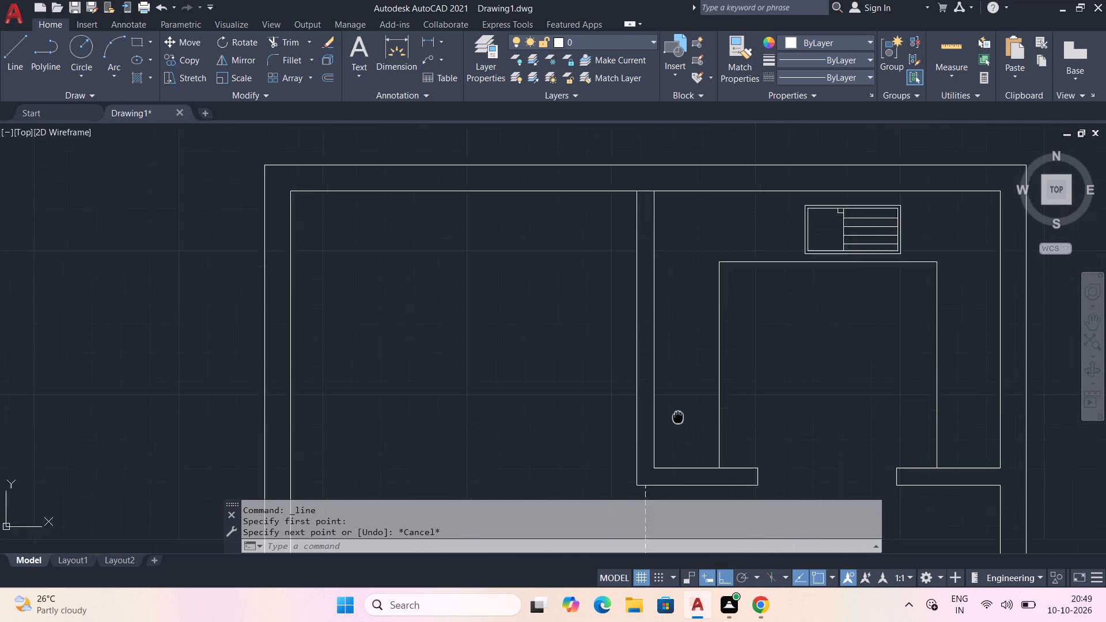
{"action": "middle_click_drag", "start_coordinate": [675, 408], "coordinate": [660, 386]}
{"action": "left_click", "coordinate": [15, 56]}
{"action": "scroll", "coordinate": [717, 451], "scroll_direction": "up", "scroll_amount": 2}
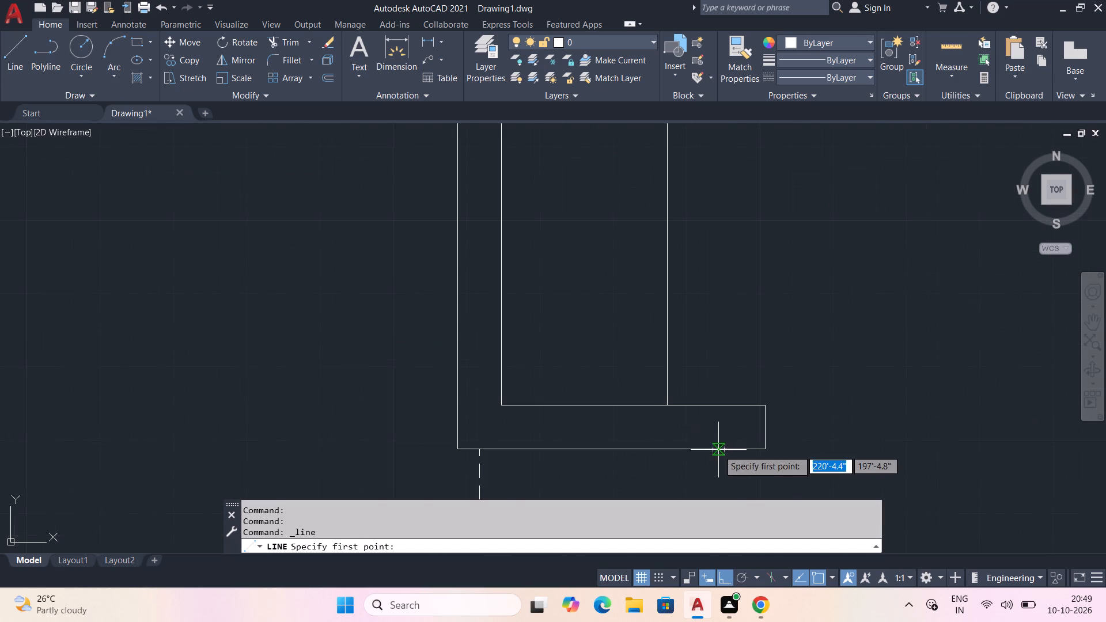
{"action": "scroll", "coordinate": [1105, 621], "scroll_direction": "down", "scroll_amount": 1}
{"action": "scroll", "coordinate": [592, 219], "scroll_direction": "down", "scroll_amount": 1}
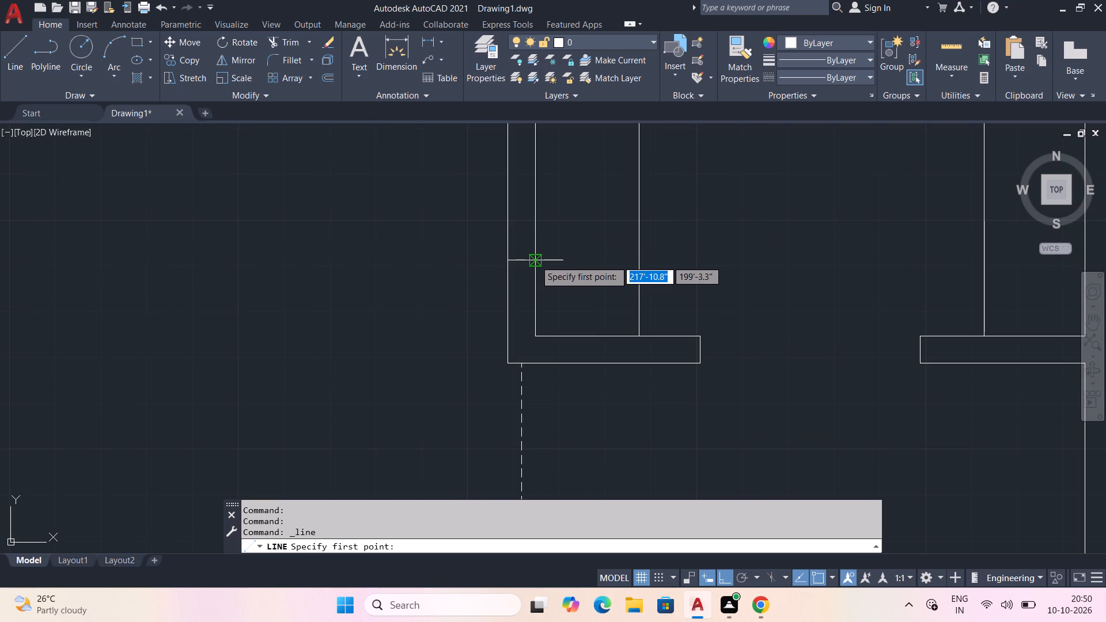
{"action": "left_click", "coordinate": [535, 254]}
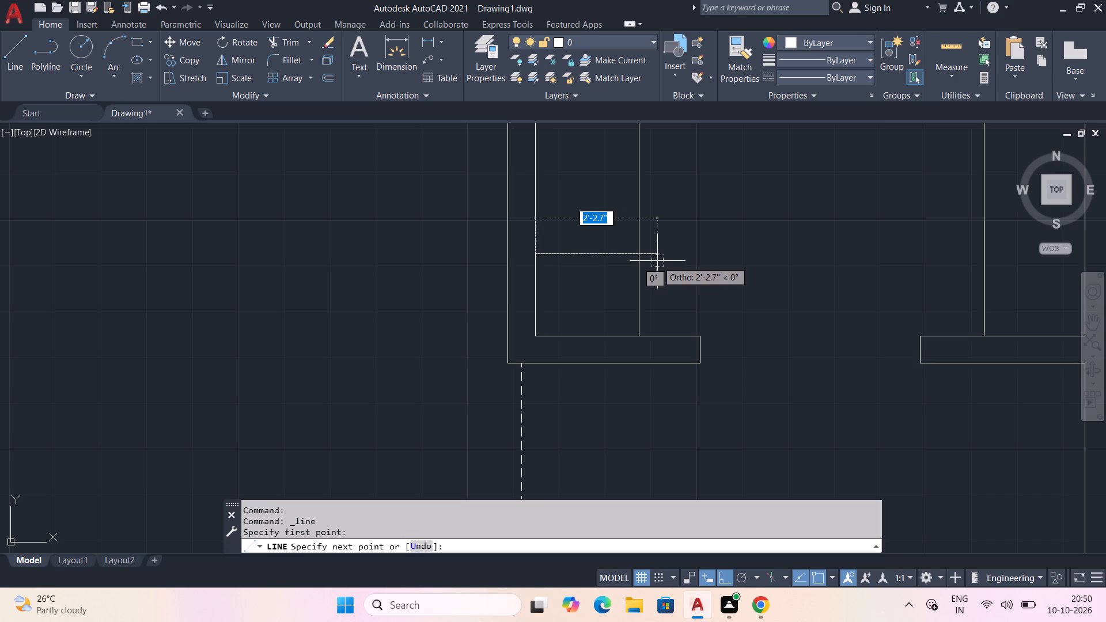
{"action": "left_click", "coordinate": [657, 261]}
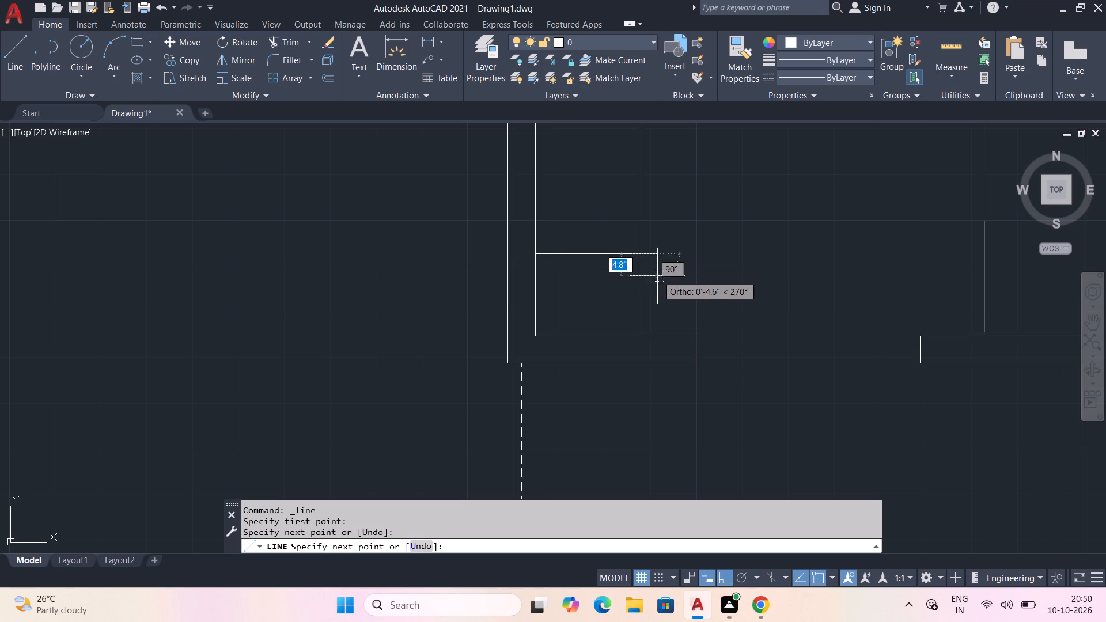
{"action": "left_click", "coordinate": [662, 330]}
{"action": "right_click", "coordinate": [708, 263]}
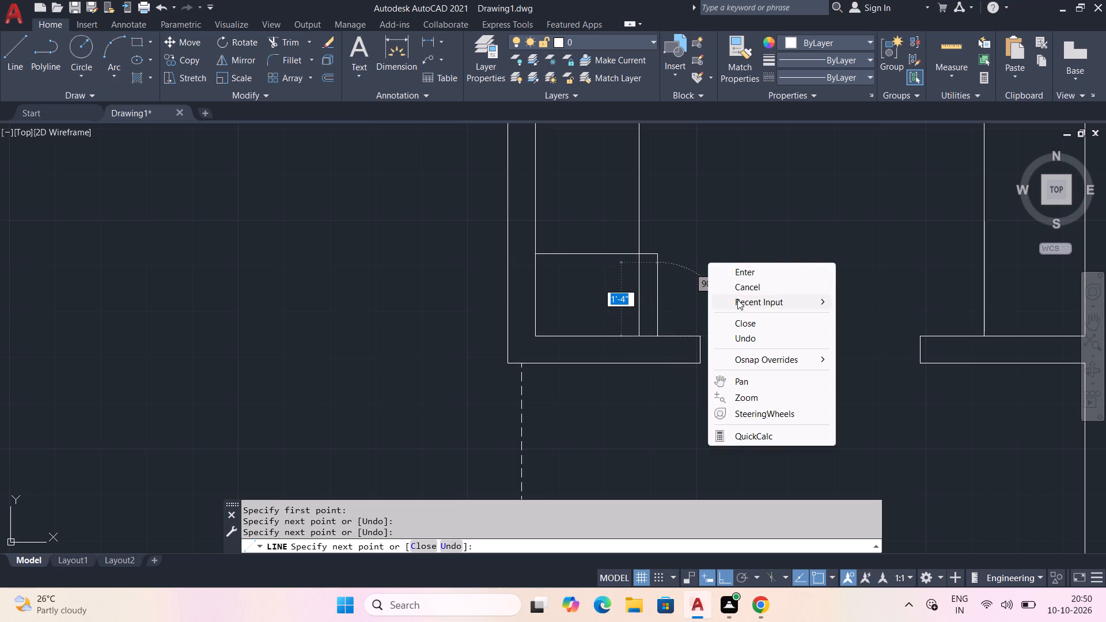
{"action": "left_click", "coordinate": [762, 286]}
Offset the corner outline's horizontal line northward and its vertical line eastward by 2".
{"action": "scroll", "coordinate": [584, 240], "scroll_direction": "up", "scroll_amount": 2}
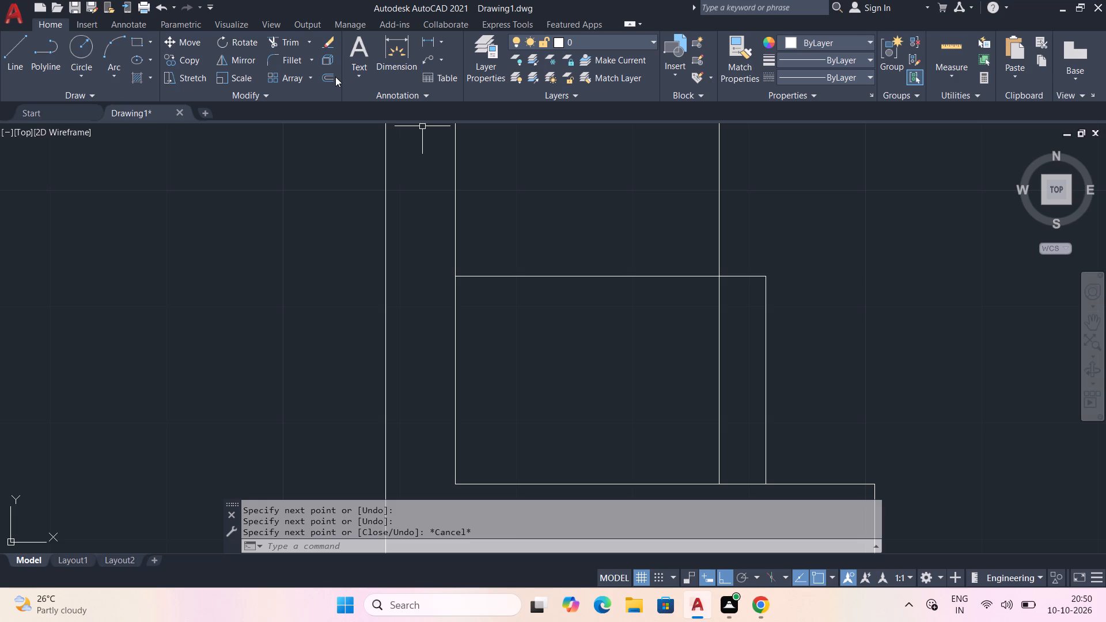
{"action": "left_click", "coordinate": [332, 77]}
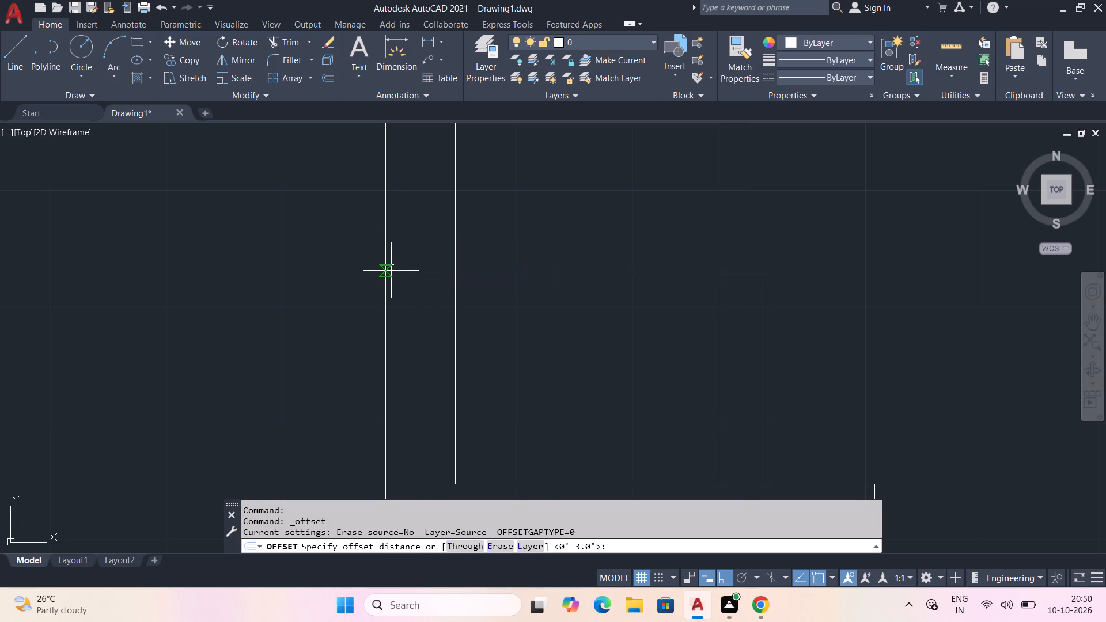
{"action": "key", "text": "2"}
{"action": "key", "text": "shift+quotedbl"}
{"action": "key", "text": "Return"}
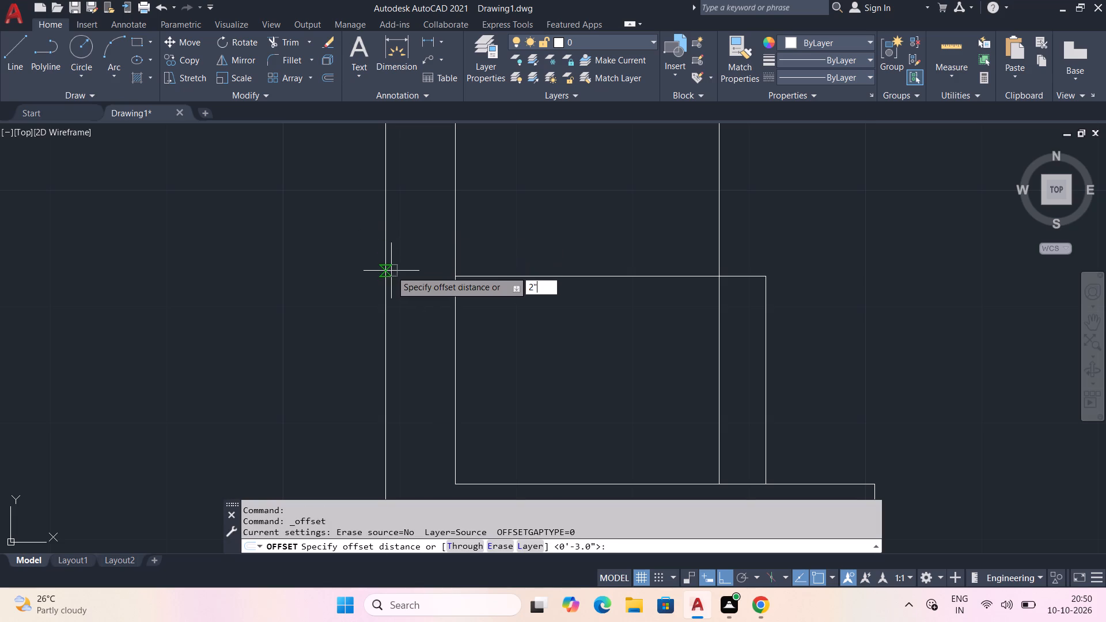
{"action": "left_click", "coordinate": [529, 275]}
{"action": "left_click", "coordinate": [544, 252]}
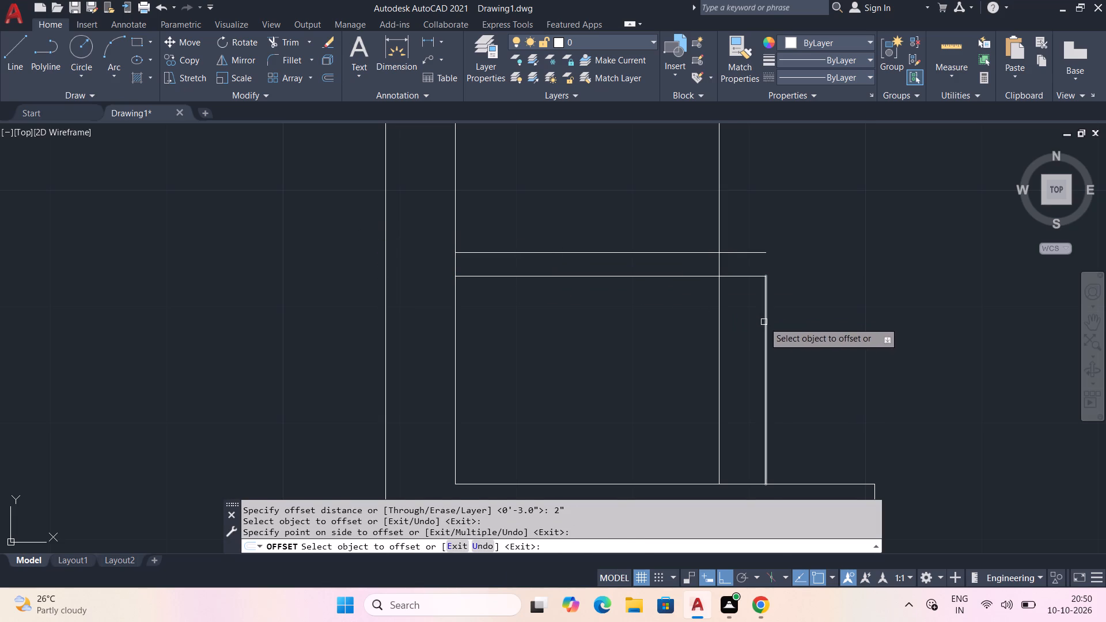
{"action": "left_click_drag", "start_coordinate": [764, 322], "coordinate": [782, 322]}
{"action": "left_click", "coordinate": [789, 322]}
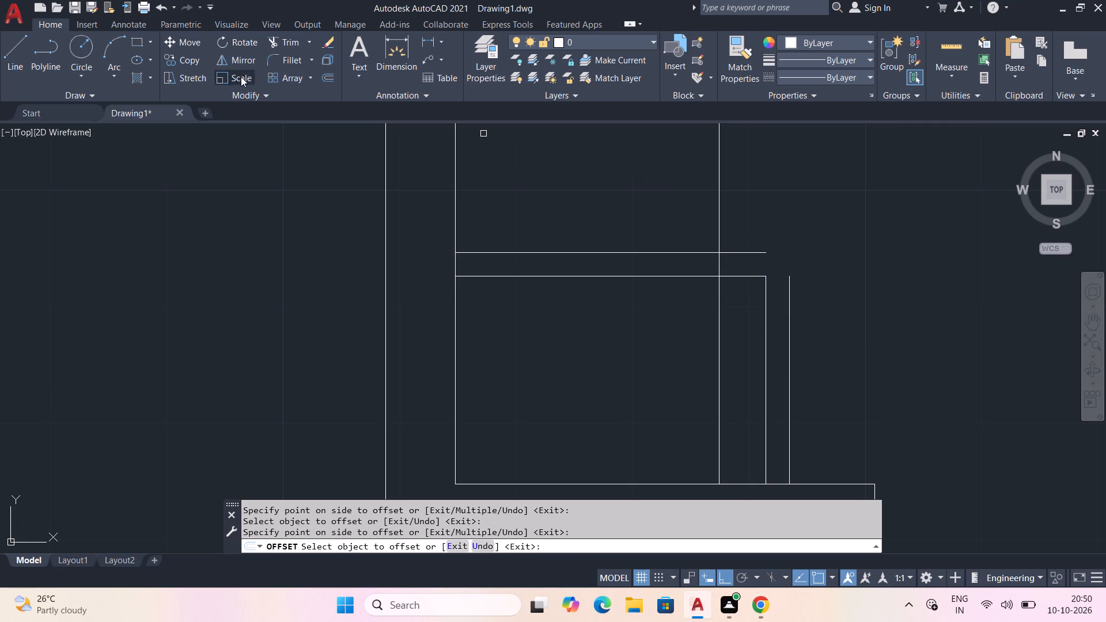
Join the two offset lines into a sharp corner with Fillet at zero radius.
{"action": "left_click", "coordinate": [287, 60]}
{"action": "left_click", "coordinate": [752, 254]}
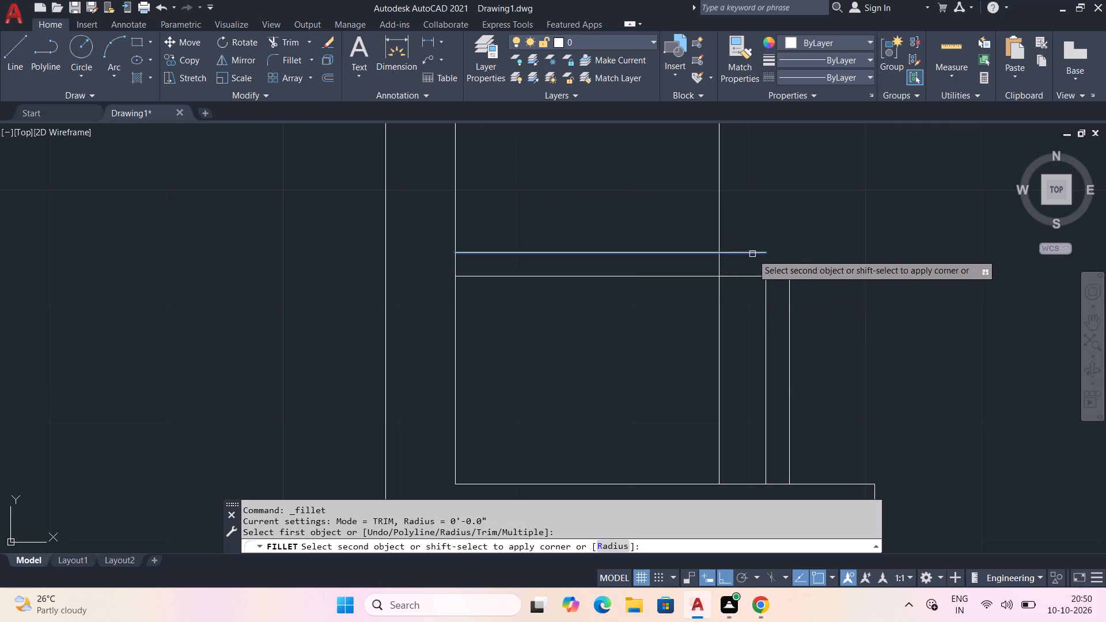
{"action": "left_click", "coordinate": [790, 285]}
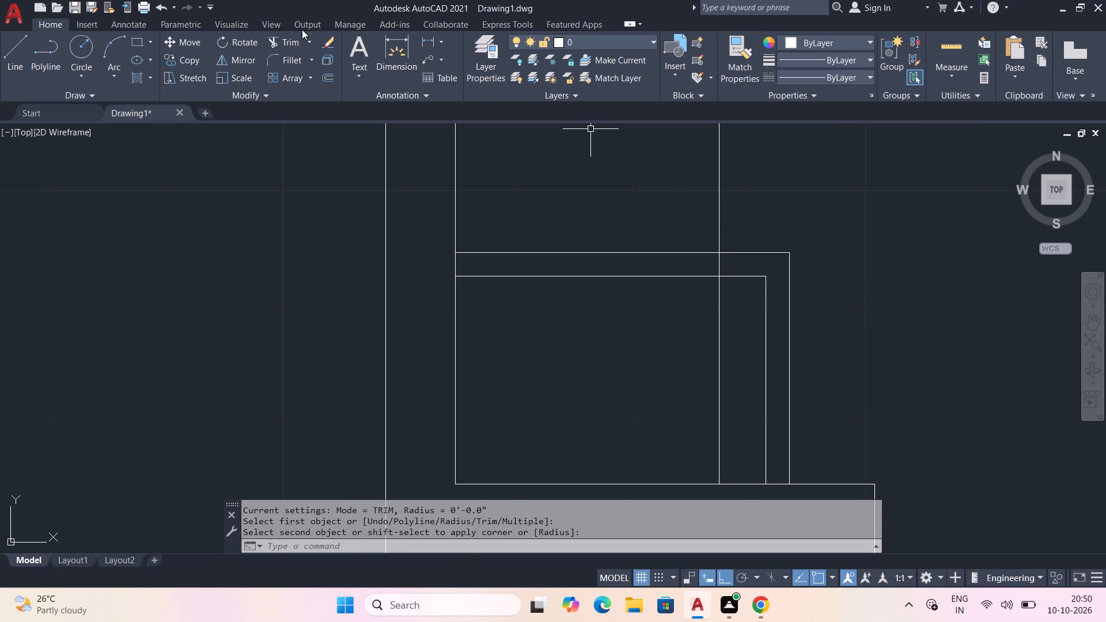
Trim away the west counter line where it crosses the new double-lined corner box.
{"action": "left_click", "coordinate": [291, 41]}
{"action": "left_click", "coordinate": [714, 390]}
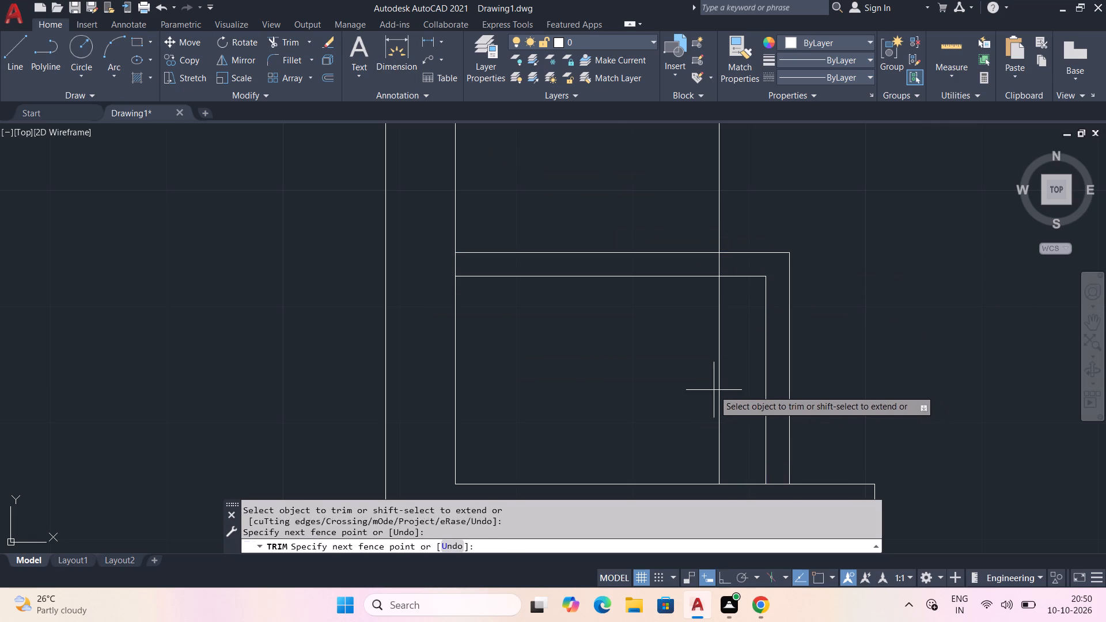
{"action": "left_click", "coordinate": [729, 369]}
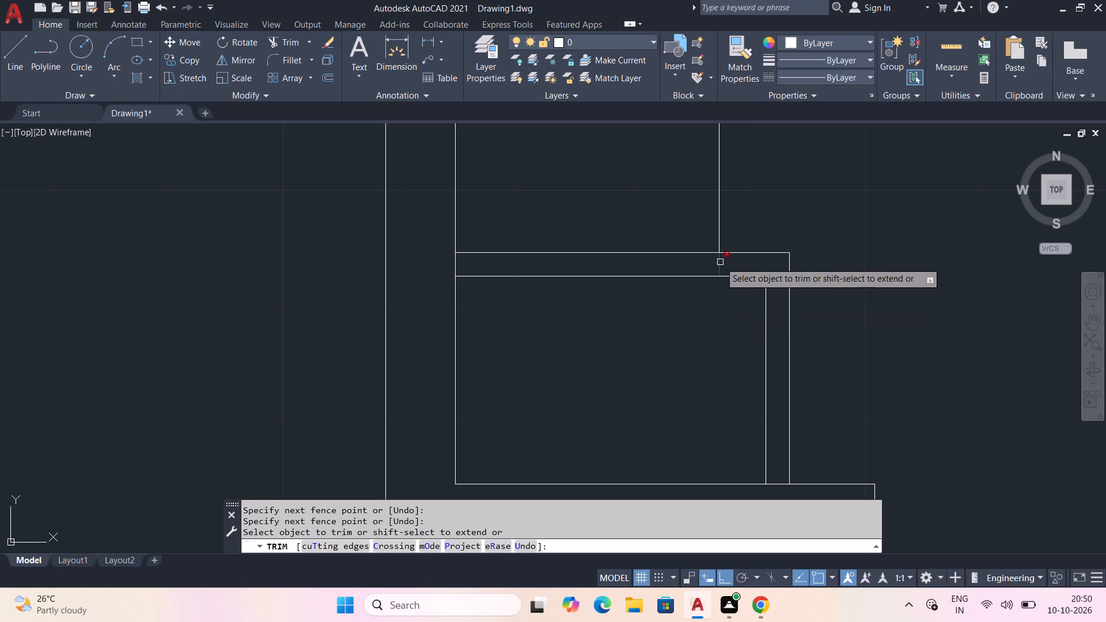
{"action": "left_click", "coordinate": [720, 262]}
{"action": "scroll", "coordinate": [647, 380], "scroll_direction": "down", "scroll_amount": 4}
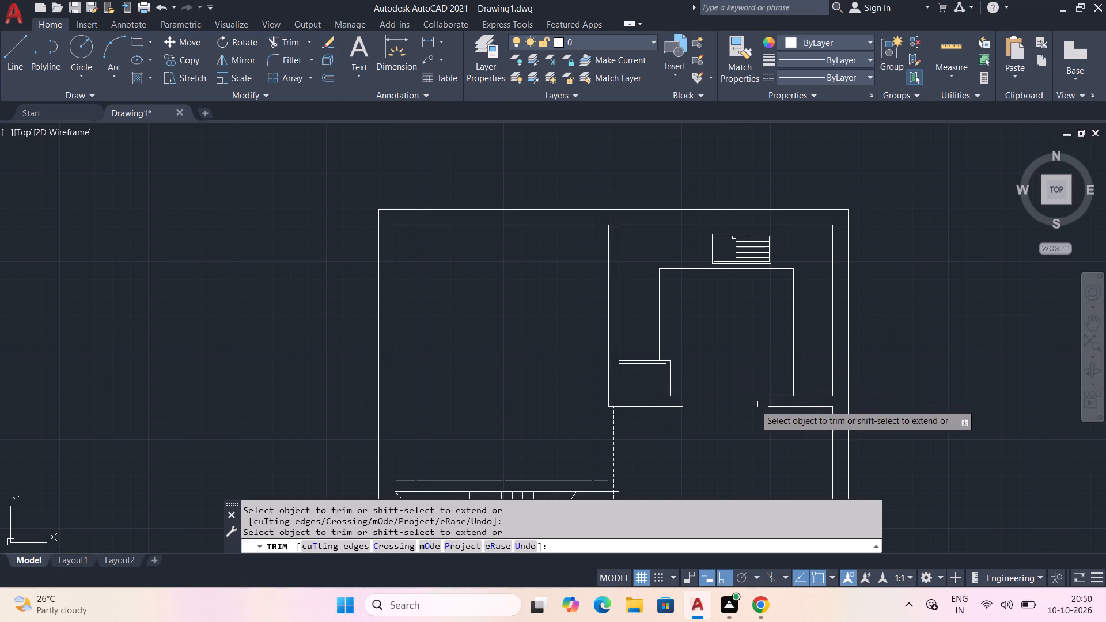
Draw an L-shaped line in the room south of the staircase, about 6'-11" southward and 2'-3" eastward, near the west wall.
{"action": "middle_click_drag", "start_coordinate": [752, 414], "coordinate": [718, 236]}
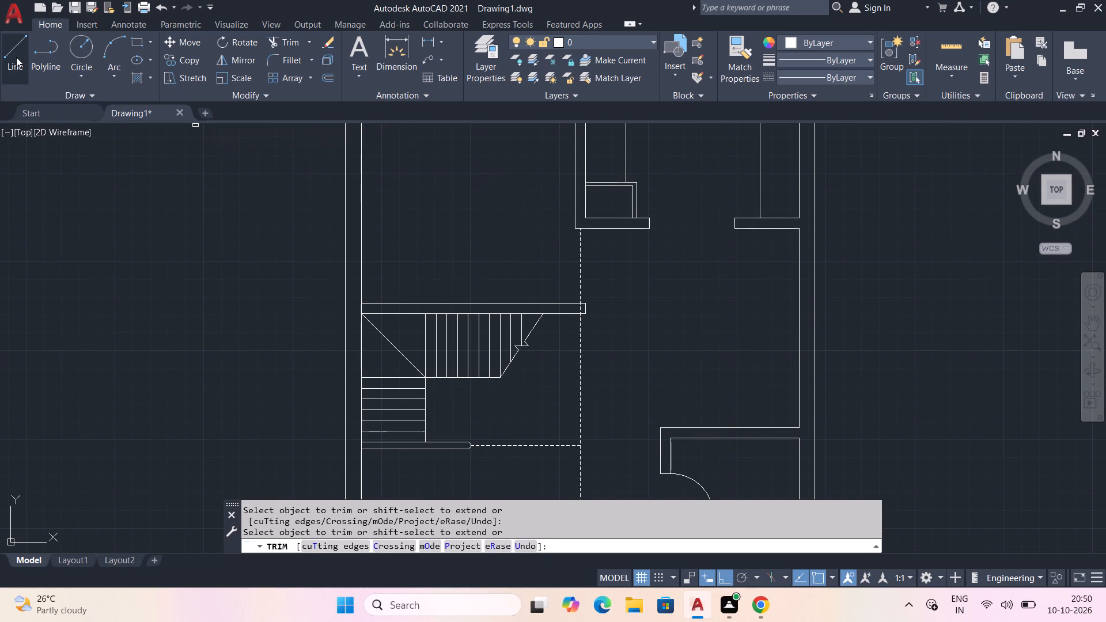
{"action": "left_click", "coordinate": [16, 57]}
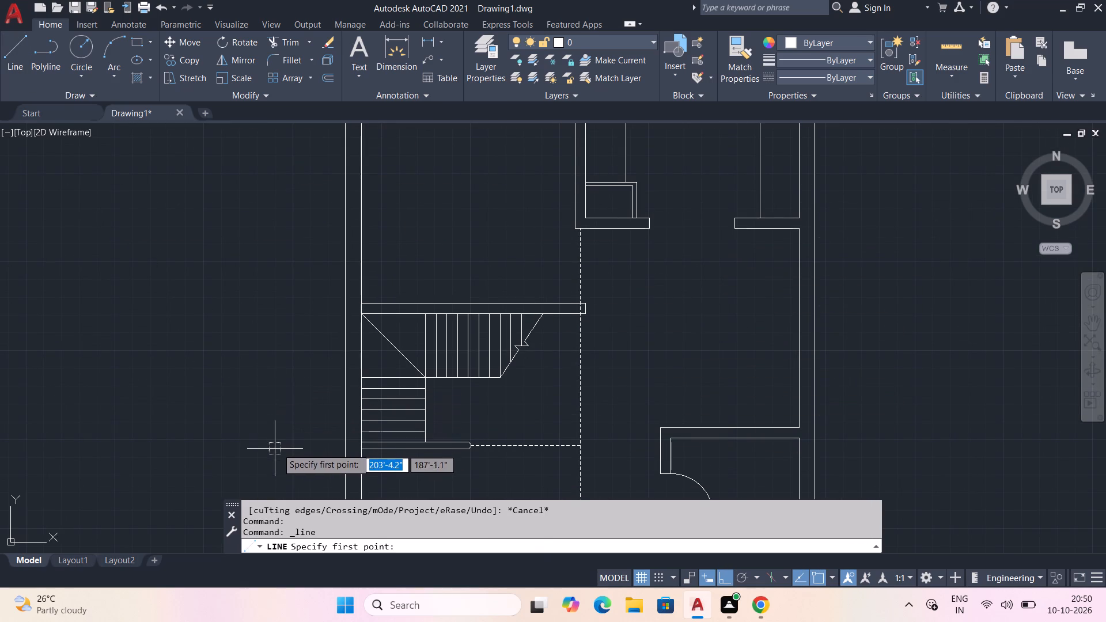
{"action": "middle_click_drag", "start_coordinate": [291, 419], "coordinate": [415, 285]}
{"action": "middle_click_drag", "start_coordinate": [606, 441], "coordinate": [531, 324]}
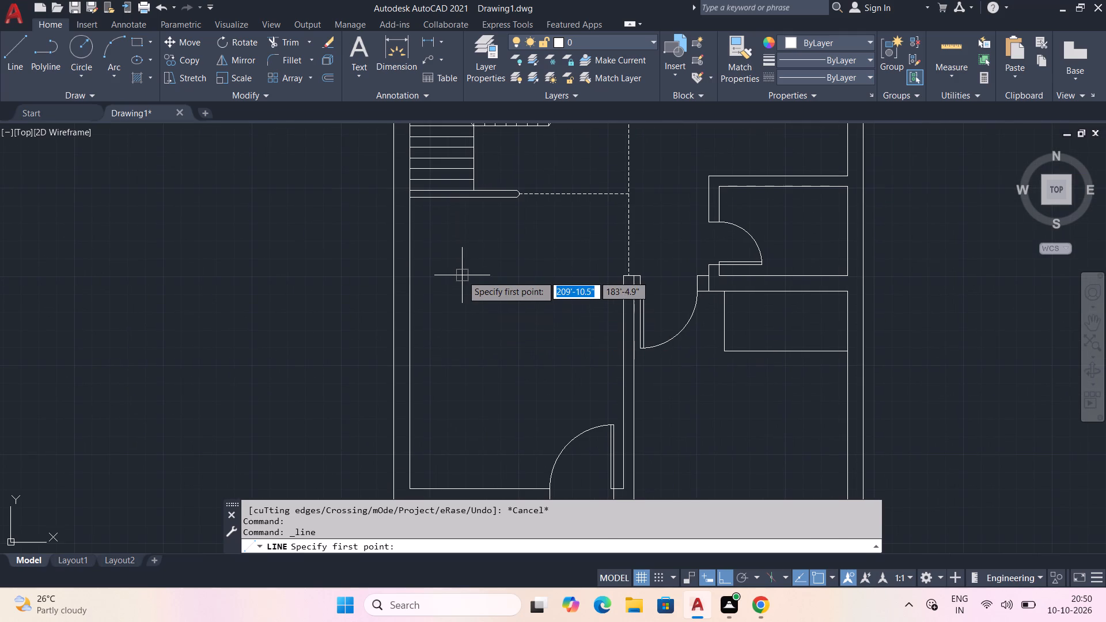
{"action": "left_click", "coordinate": [450, 271]}
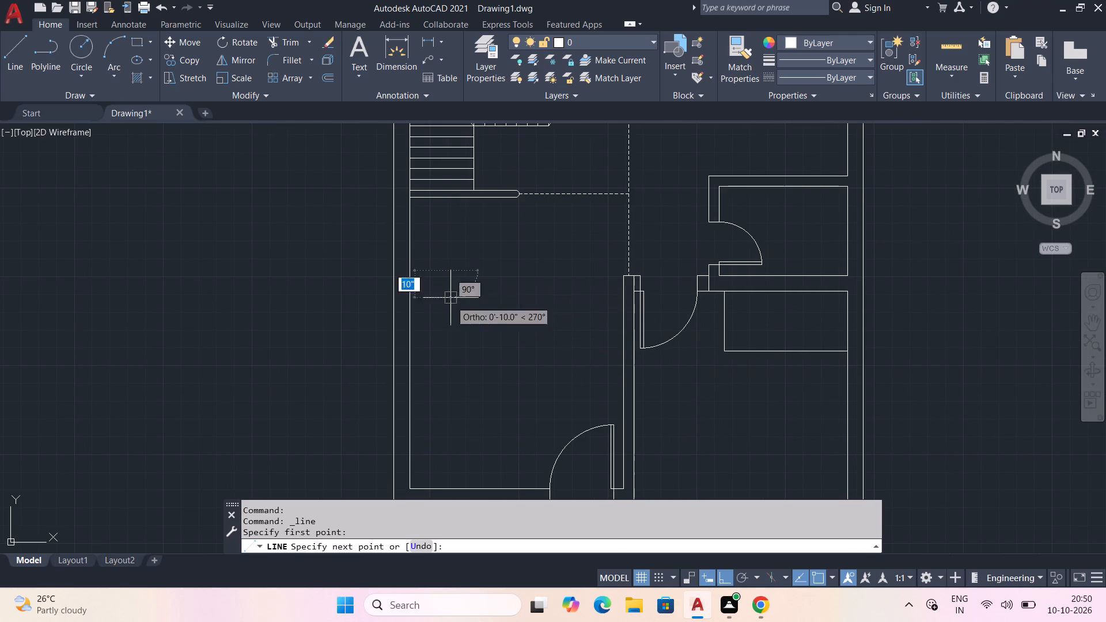
{"action": "left_click", "coordinate": [446, 419]}
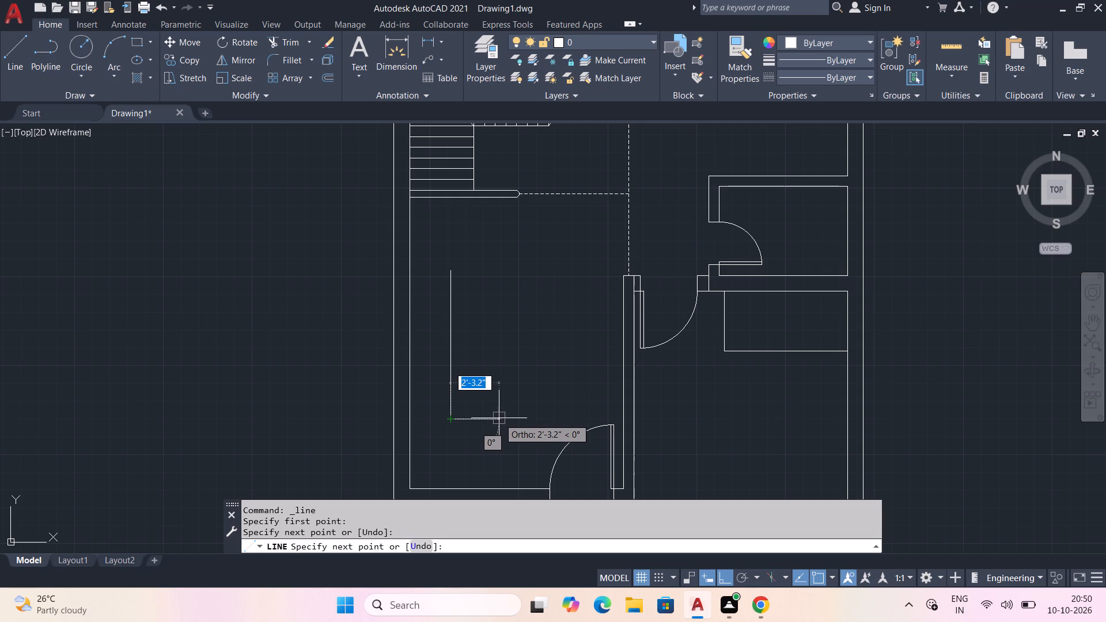
{"action": "left_click", "coordinate": [499, 418]}
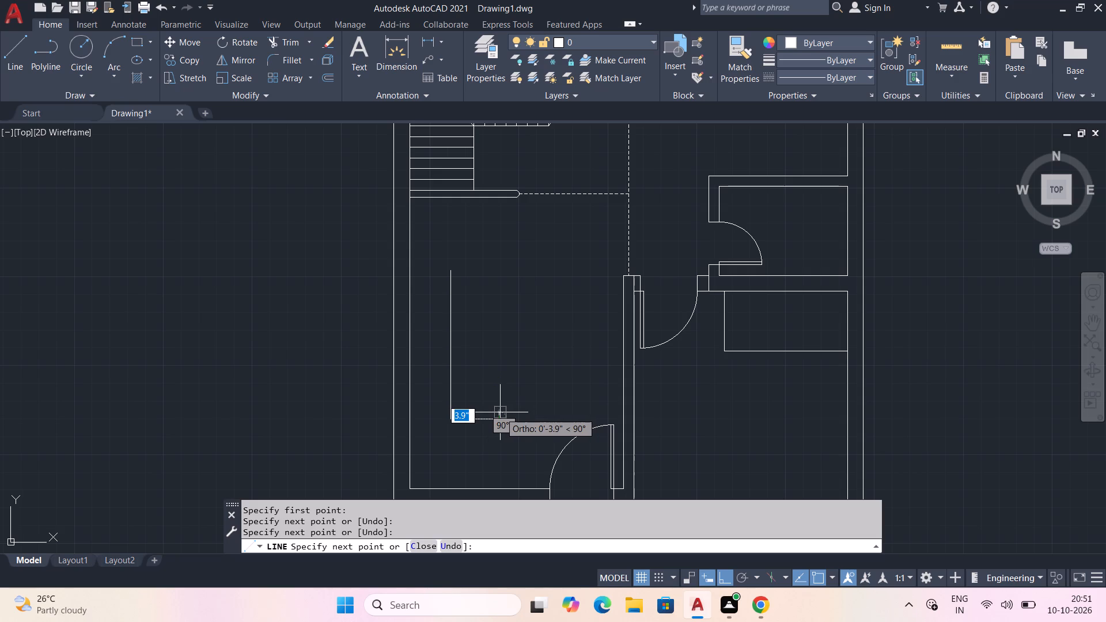
{"action": "right_click", "coordinate": [500, 412]}
{"action": "left_click", "coordinate": [543, 249]}
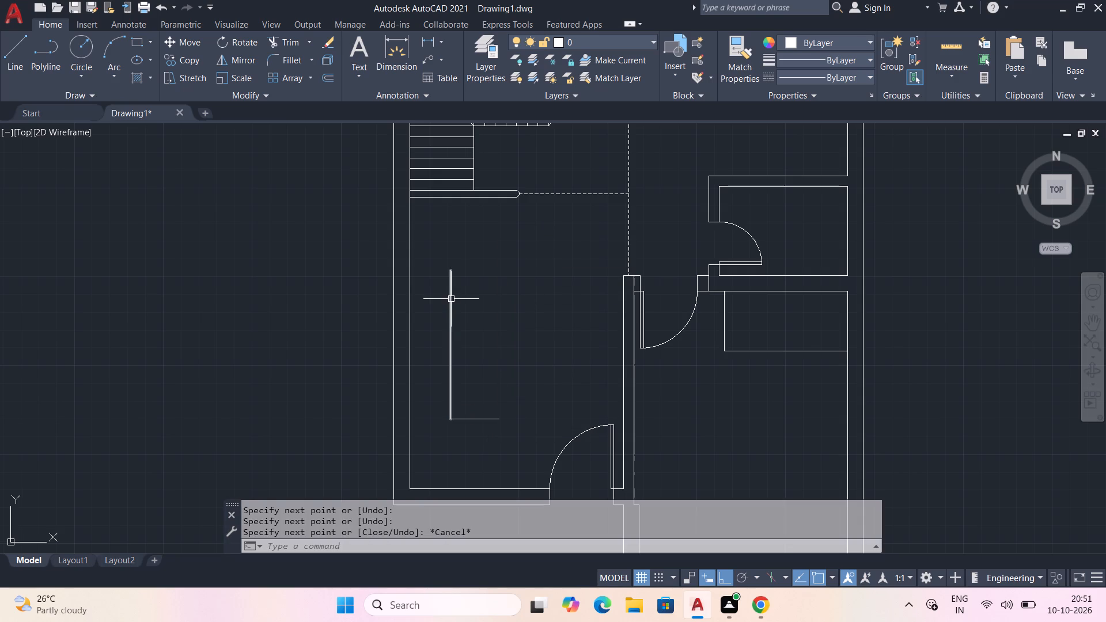
Offset the L shape's vertical line eastward and its horizontal line northward by 3".
{"action": "scroll", "coordinate": [456, 326], "scroll_direction": "up", "scroll_amount": 2}
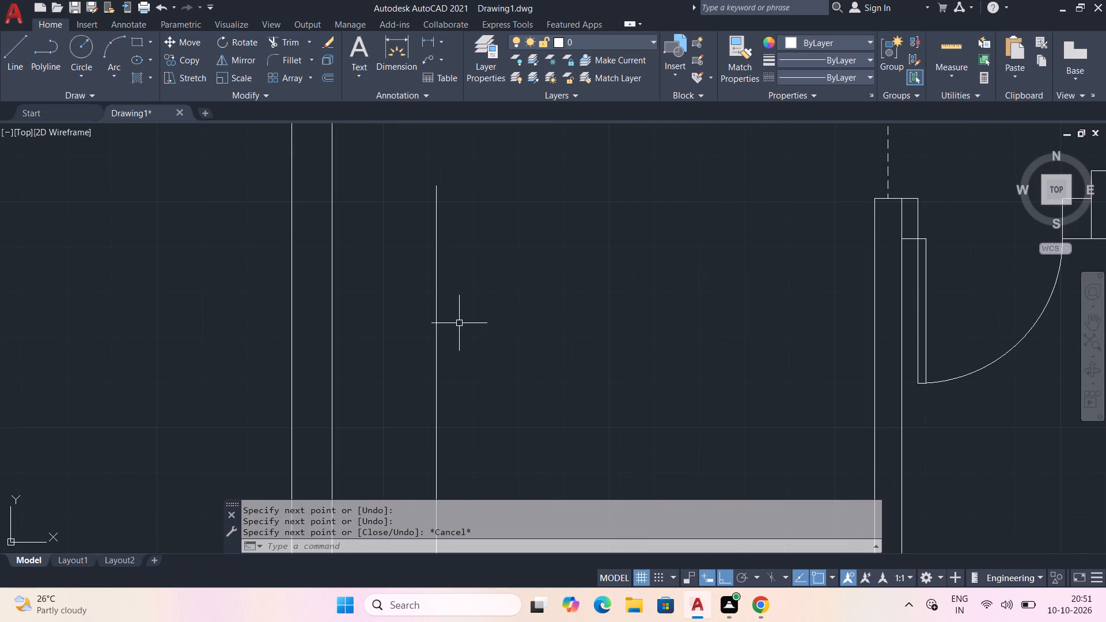
{"action": "middle_click_drag", "start_coordinate": [464, 323], "coordinate": [452, 241]}
{"action": "middle_click_drag", "start_coordinate": [437, 251], "coordinate": [430, 289]}
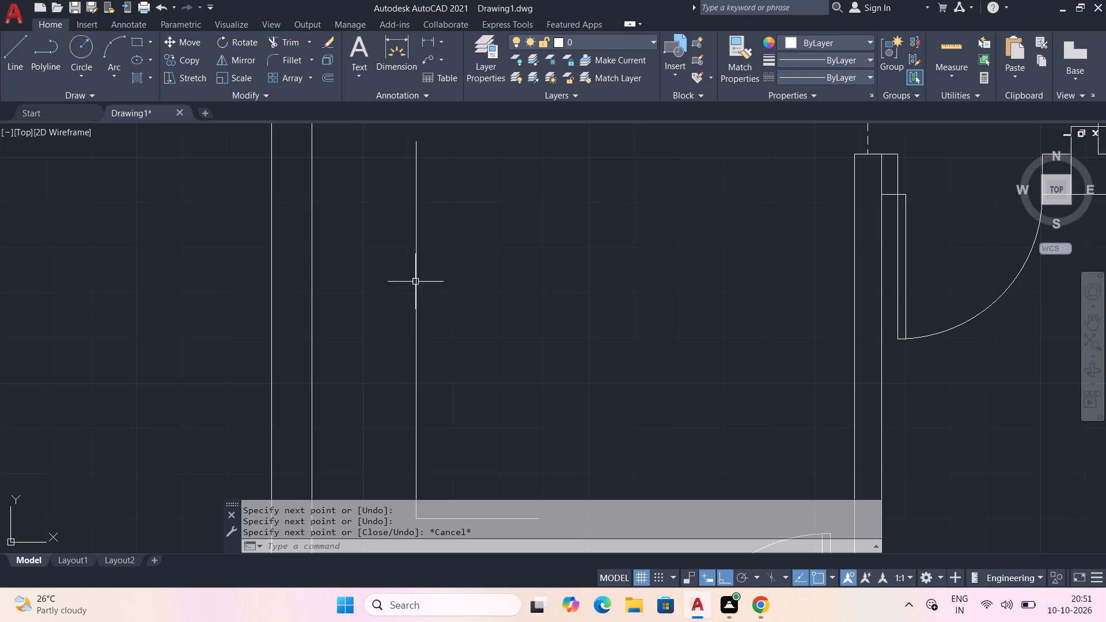
{"action": "left_click", "coordinate": [323, 74]}
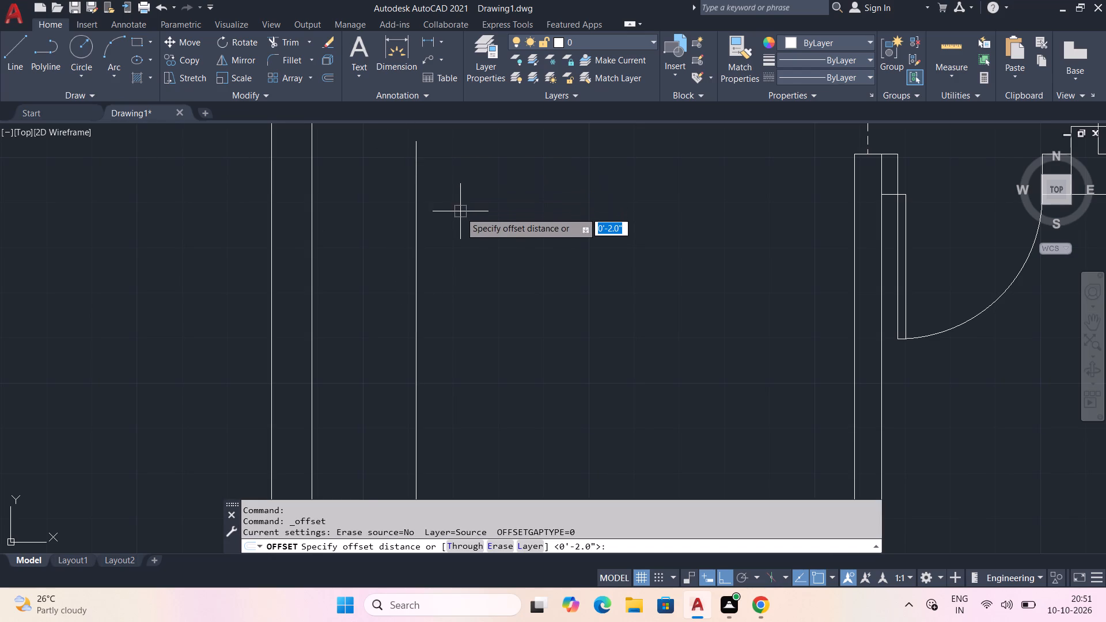
{"action": "scroll", "coordinate": [460, 217], "scroll_direction": "down", "scroll_amount": 1}
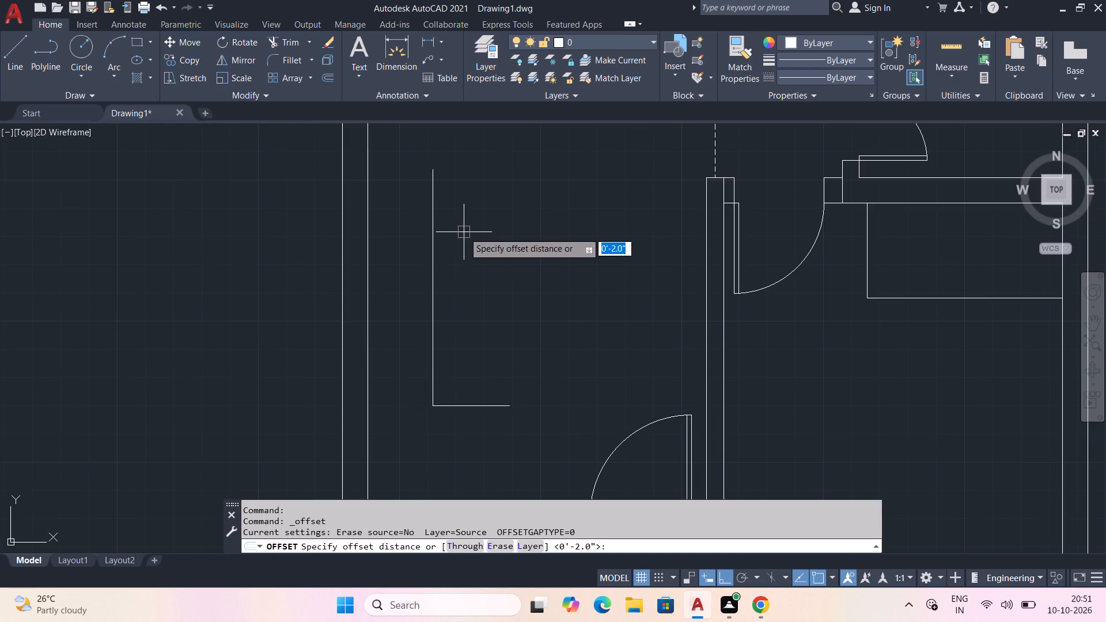
{"action": "key", "text": "3"}
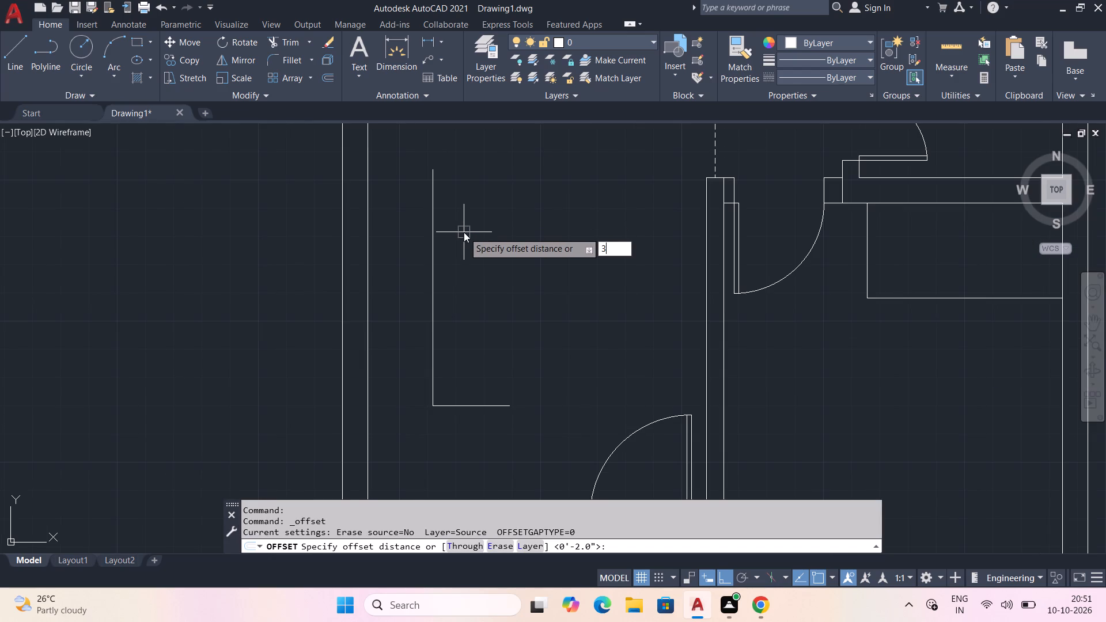
{"action": "key", "text": "shift+quotedbl"}
{"action": "key", "text": "Return"}
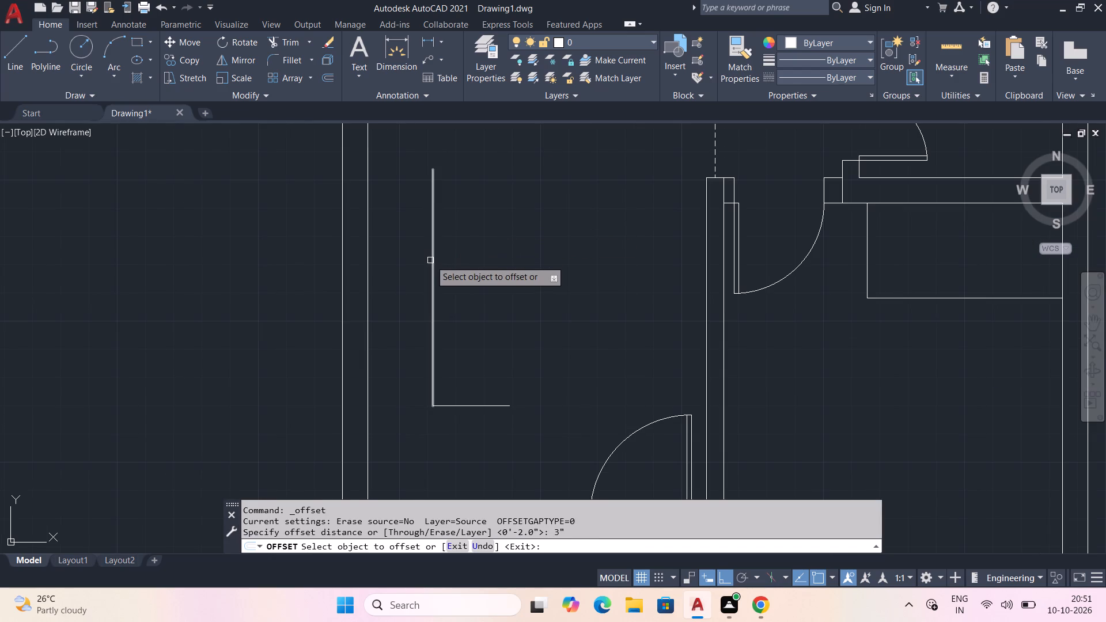
{"action": "left_click", "coordinate": [430, 260]}
{"action": "left_click", "coordinate": [470, 267]}
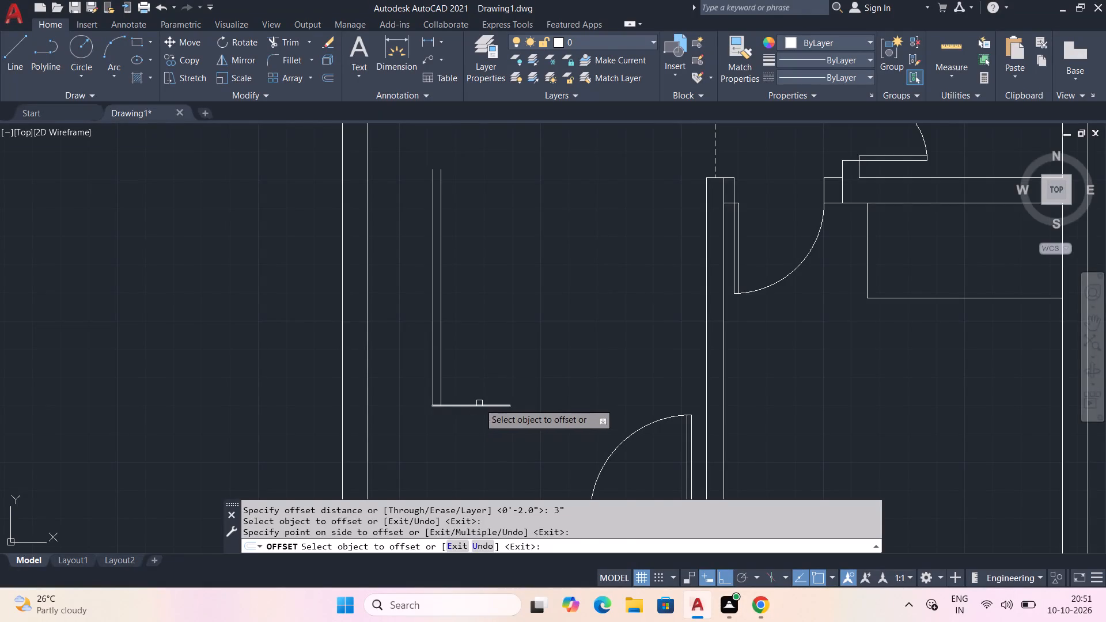
{"action": "left_click", "coordinate": [479, 403]}
{"action": "left_click", "coordinate": [491, 362]}
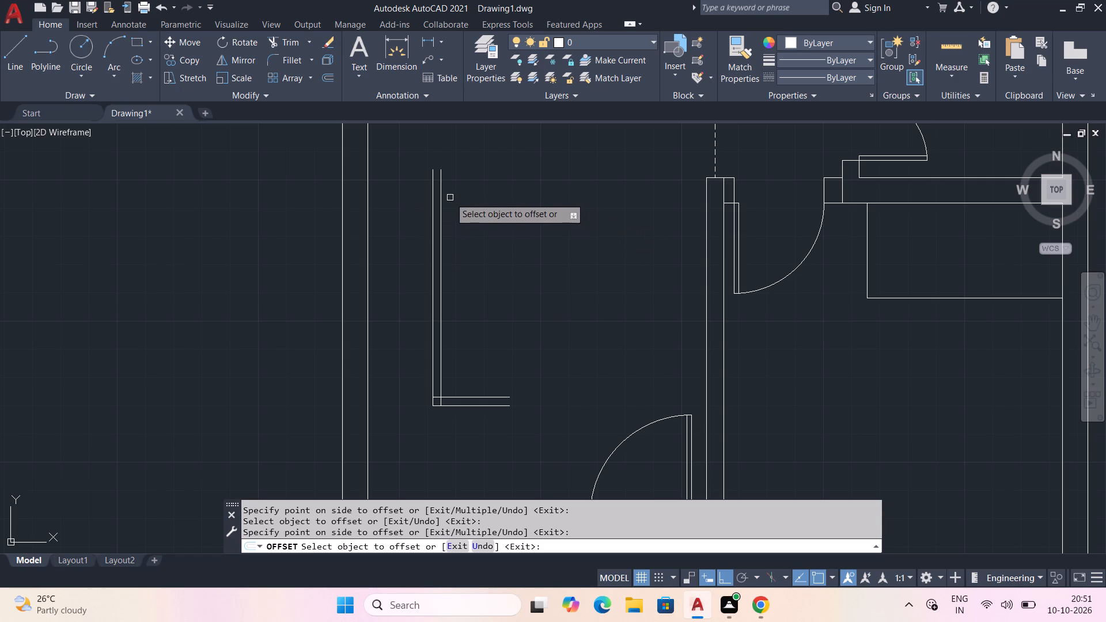
{"action": "key", "text": "Escape"}
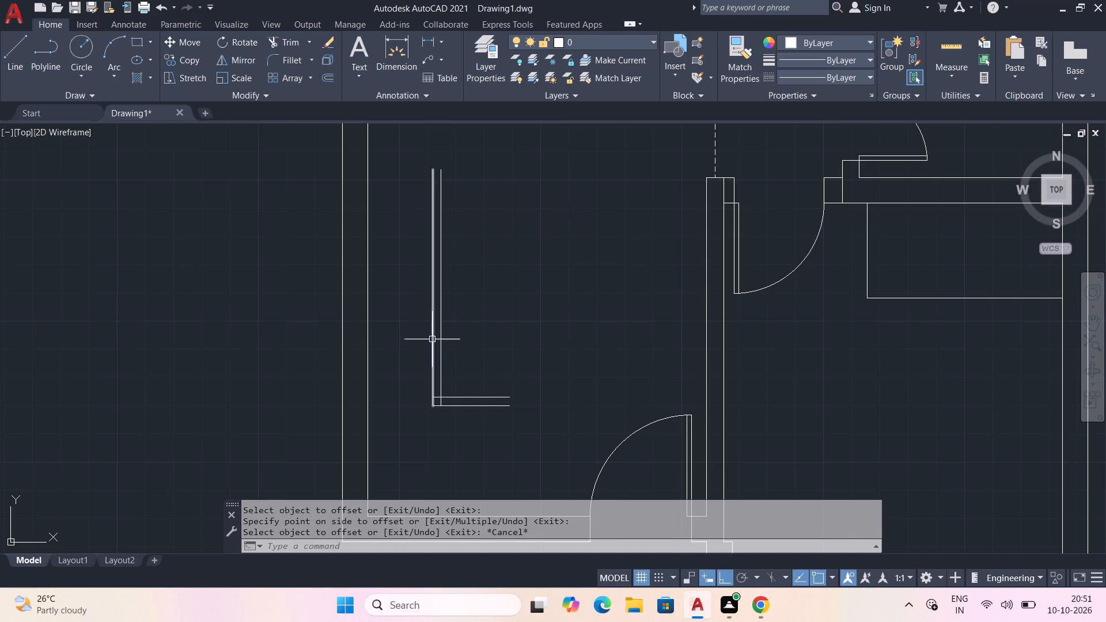
Trim the overlapping stubs of the two inner offset lines at the southwest corner of the double-lined L shape.
{"action": "scroll", "coordinate": [432, 339], "scroll_direction": "up", "scroll_amount": 1}
{"action": "middle_click_drag", "start_coordinate": [436, 348], "coordinate": [433, 297]}
{"action": "key", "text": "r"}
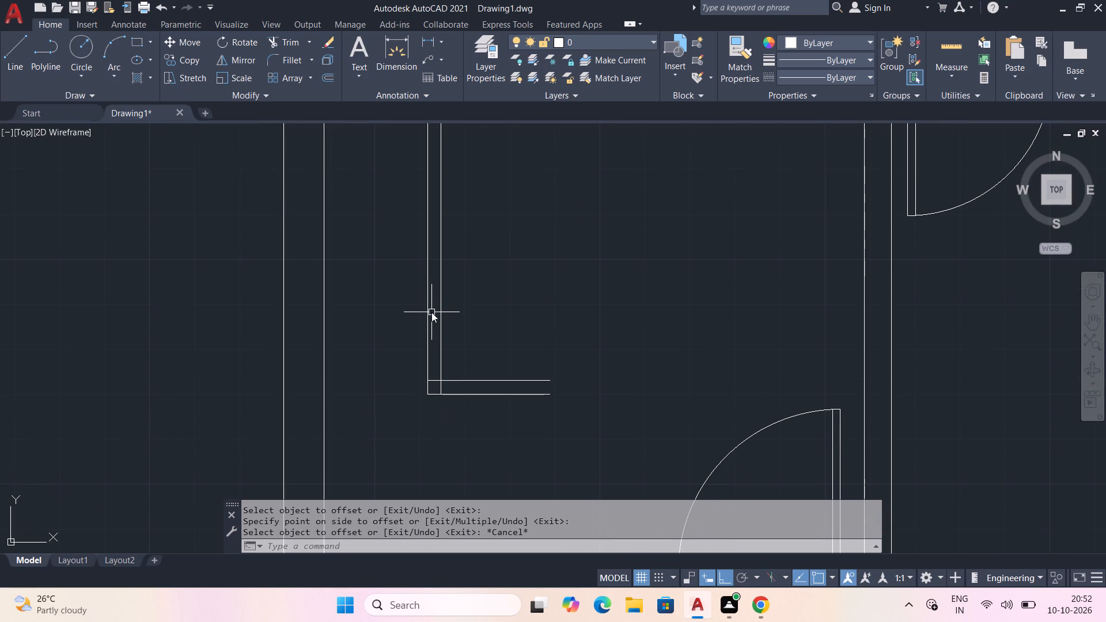
{"action": "key", "text": "Escape"}
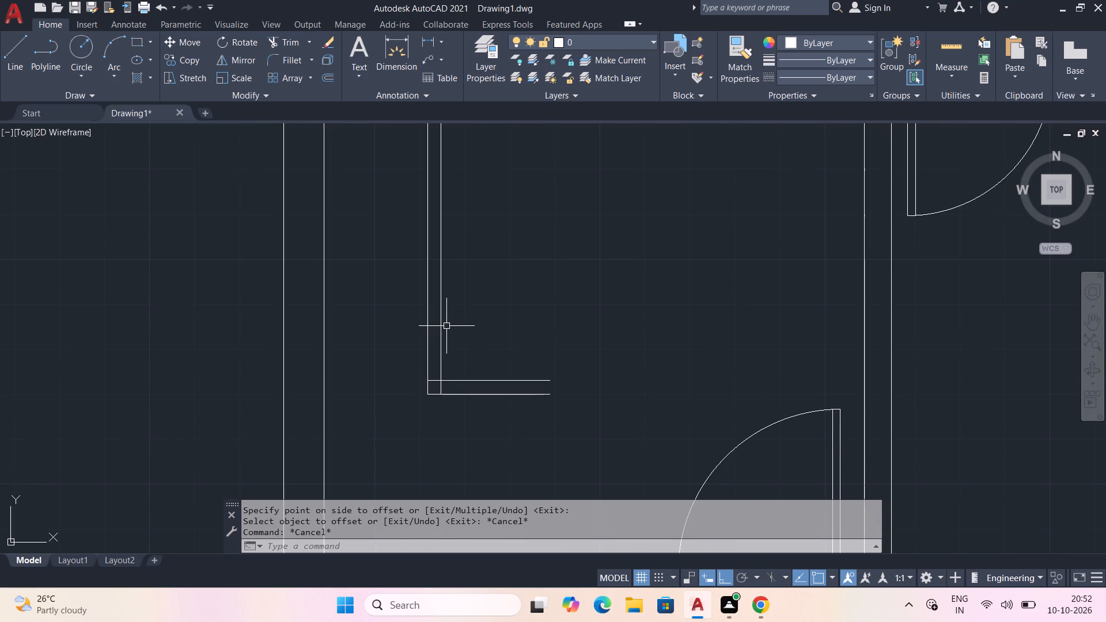
{"action": "type", "text": "tr"}
{"action": "key", "text": "space"}
{"action": "left_click", "coordinate": [434, 379]}
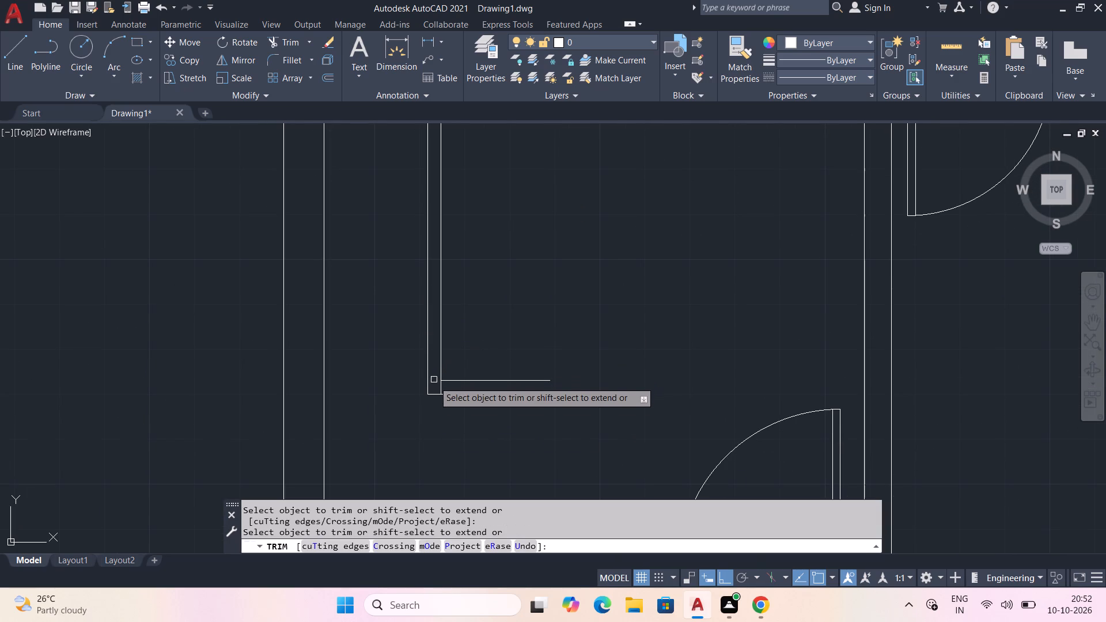
{"action": "left_click", "coordinate": [441, 386]}
{"action": "key", "text": "Escape"}
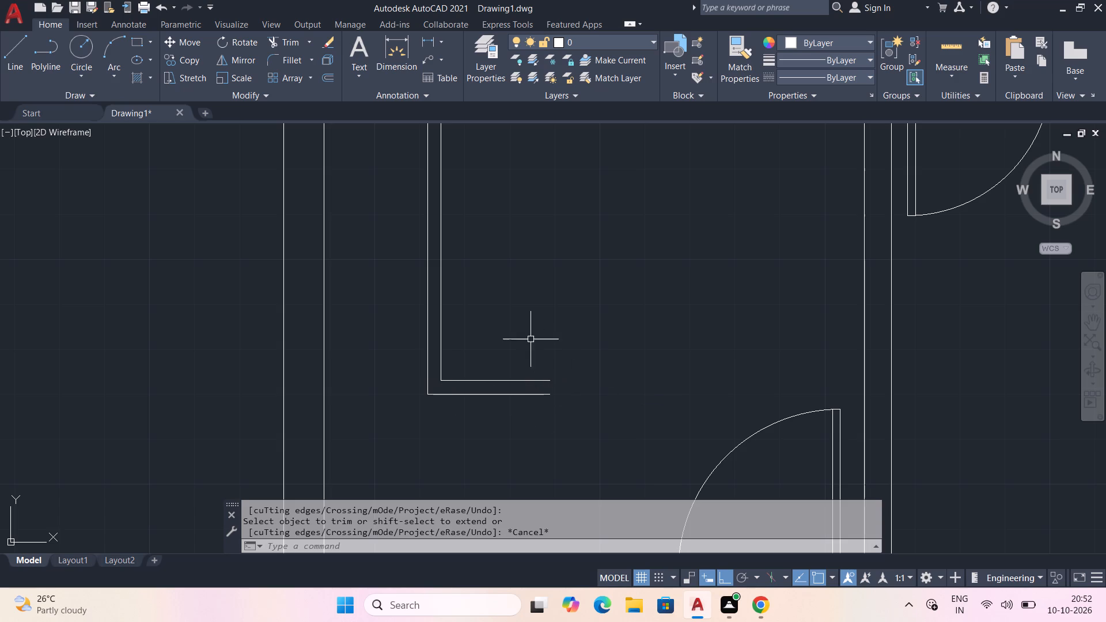
Check the double-lined L shape's spacing and side lengths with Quick measure.
{"action": "middle_click_drag", "start_coordinate": [355, 182], "coordinate": [331, 303]}
{"action": "scroll", "coordinate": [372, 214], "scroll_direction": "down", "scroll_amount": 1}
{"action": "left_click", "coordinate": [959, 46]}
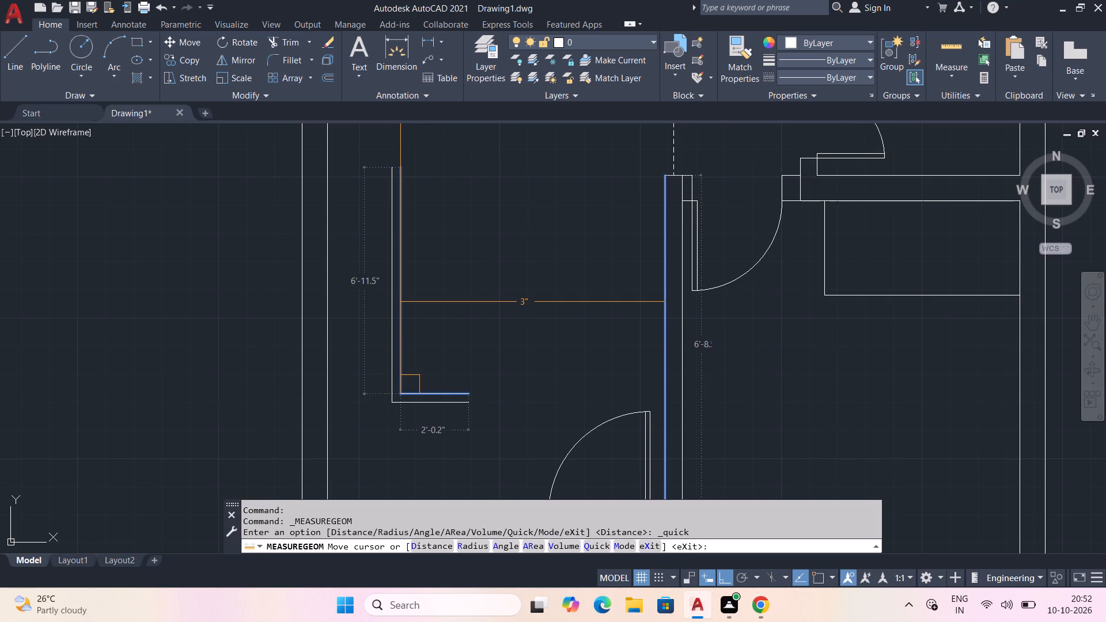
{"action": "key", "text": "Escape"}
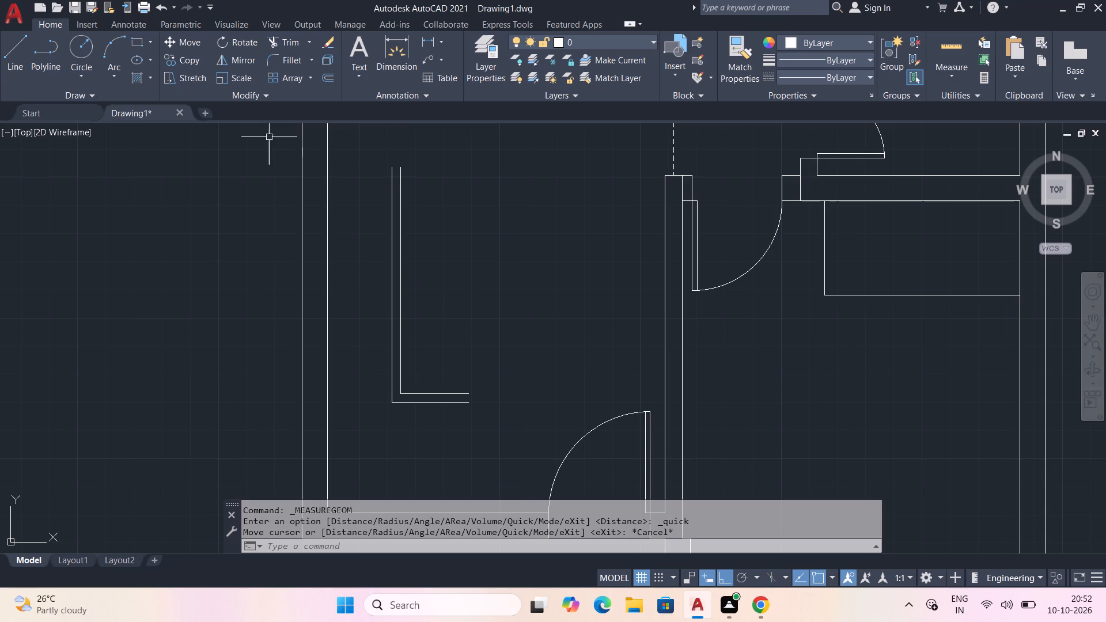
Draw a horizontal line east from the inner vertical line's north end, ending in line with the lower arm's east end.
{"action": "left_click", "coordinate": [10, 47]}
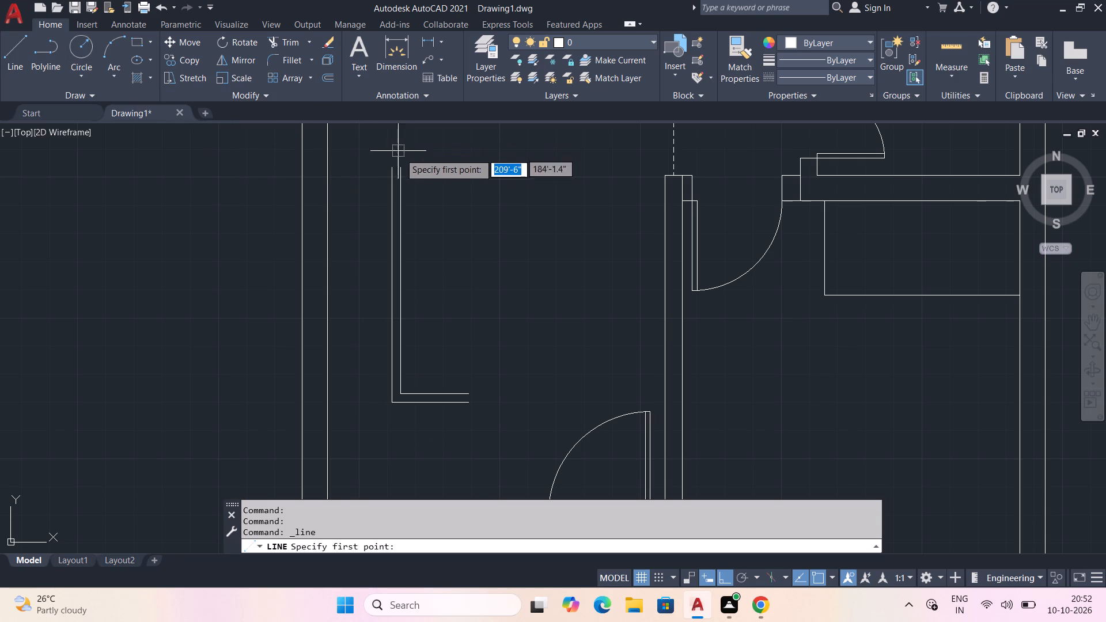
{"action": "left_click", "coordinate": [402, 171]}
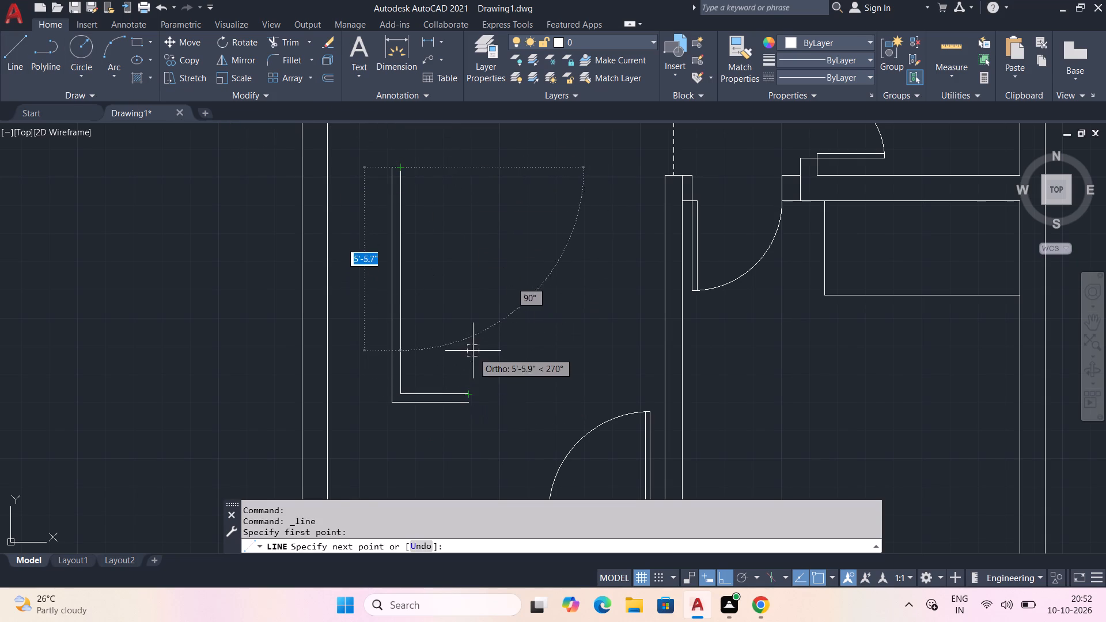
{"action": "left_click", "coordinate": [469, 168]}
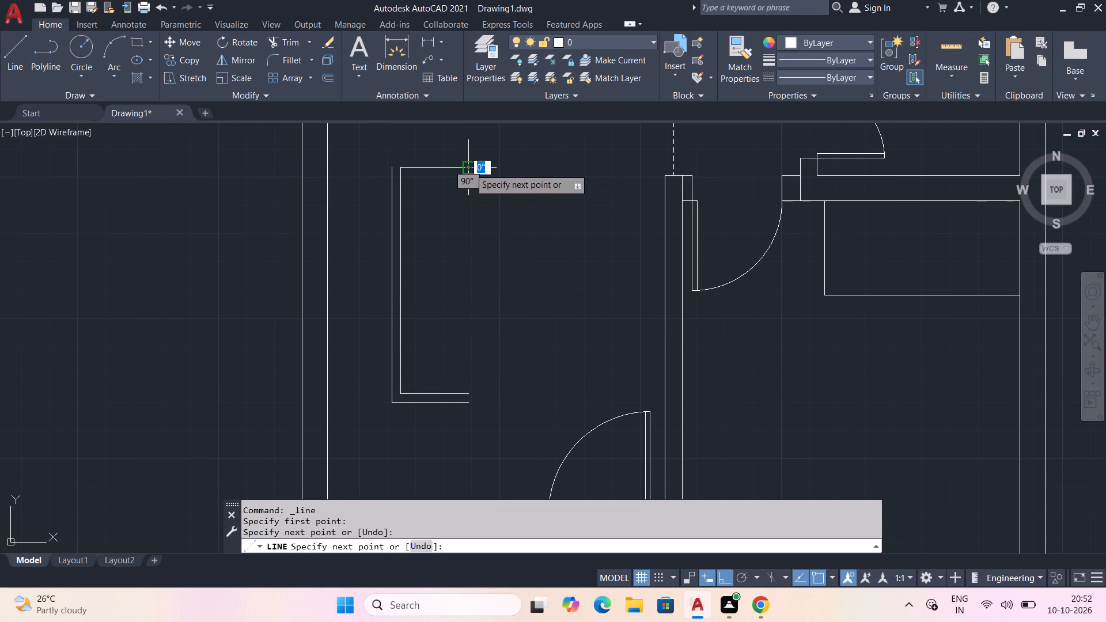
{"action": "key", "text": "space"}
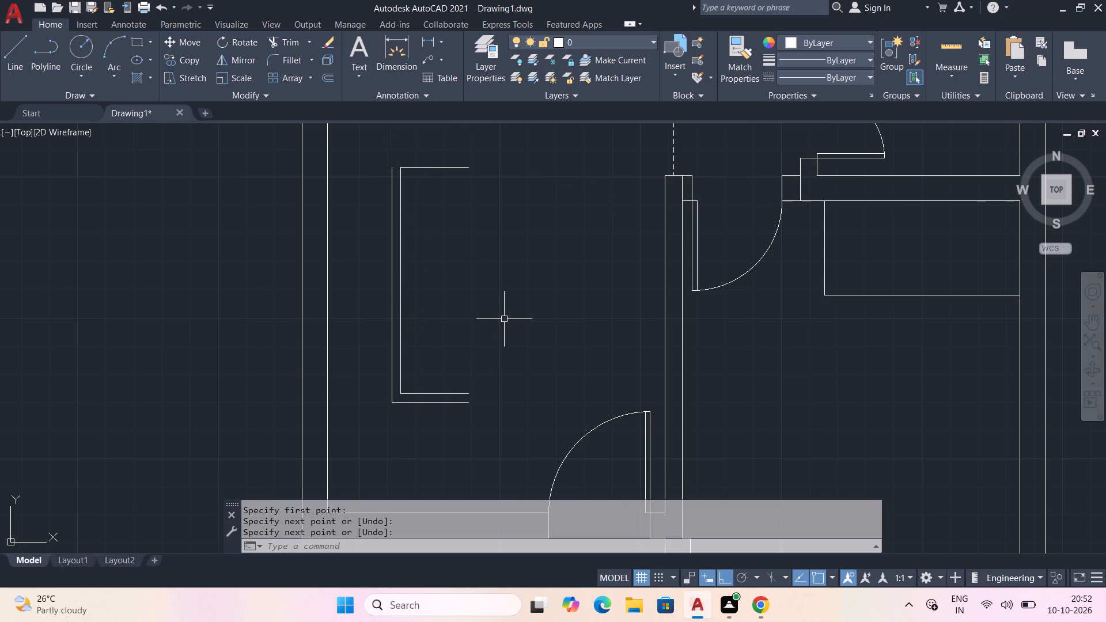
Offset the new upper horizontal line northward by 3".
{"action": "key", "text": "o"}
{"action": "type", "text": "f"}
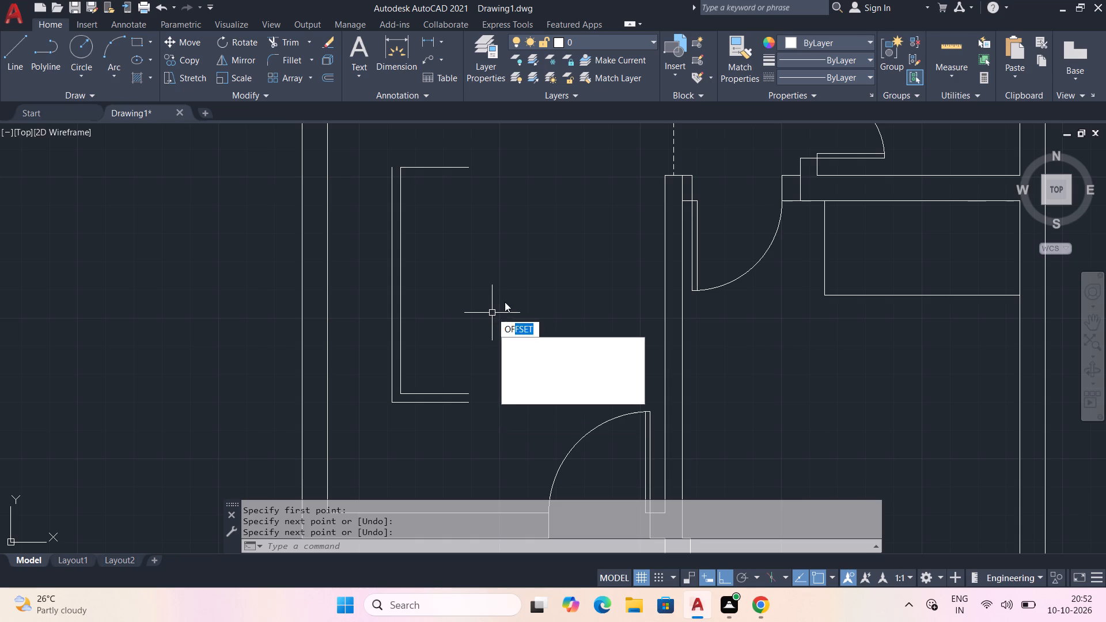
{"action": "key", "text": "space"}
{"action": "key", "text": "3"}
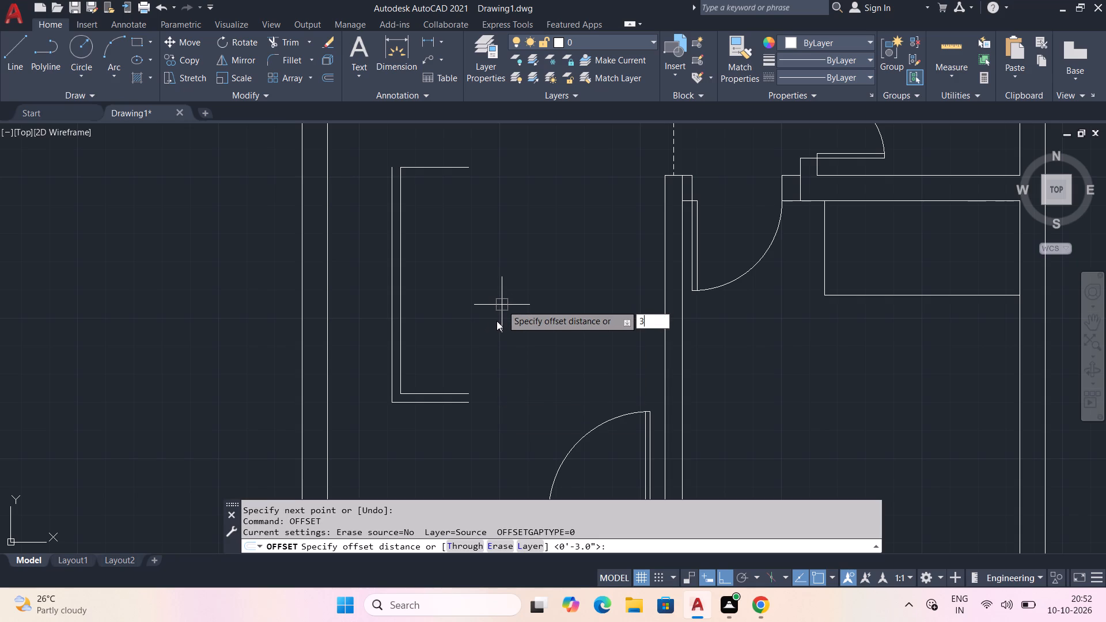
{"action": "key", "text": "shift+quotedbl"}
{"action": "key", "text": "space"}
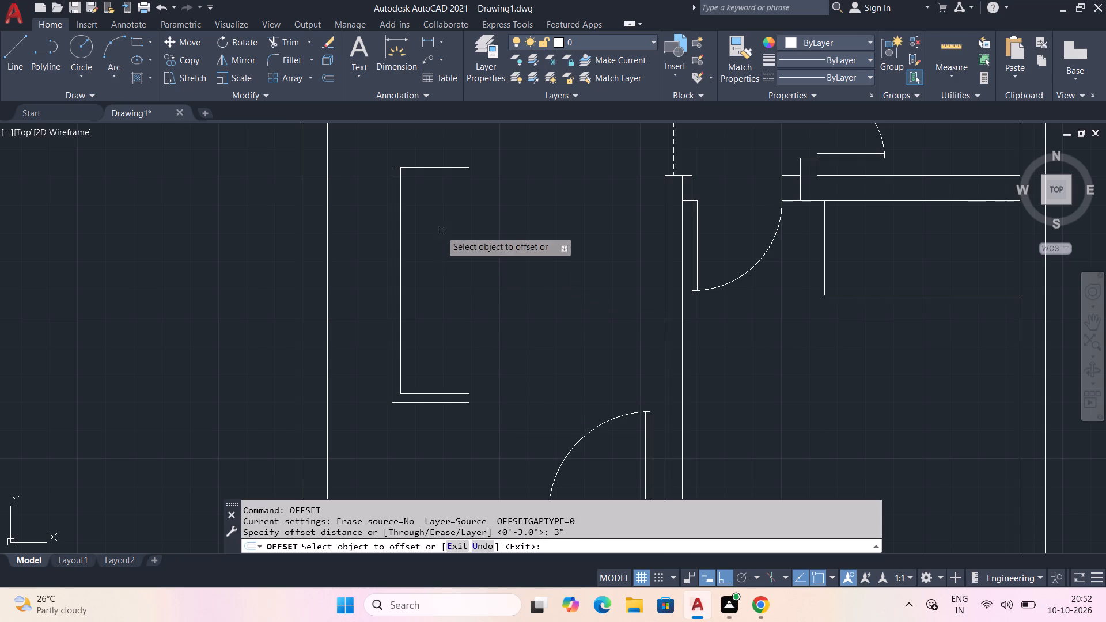
{"action": "left_click", "coordinate": [440, 165]}
{"action": "left_click", "coordinate": [440, 152]}
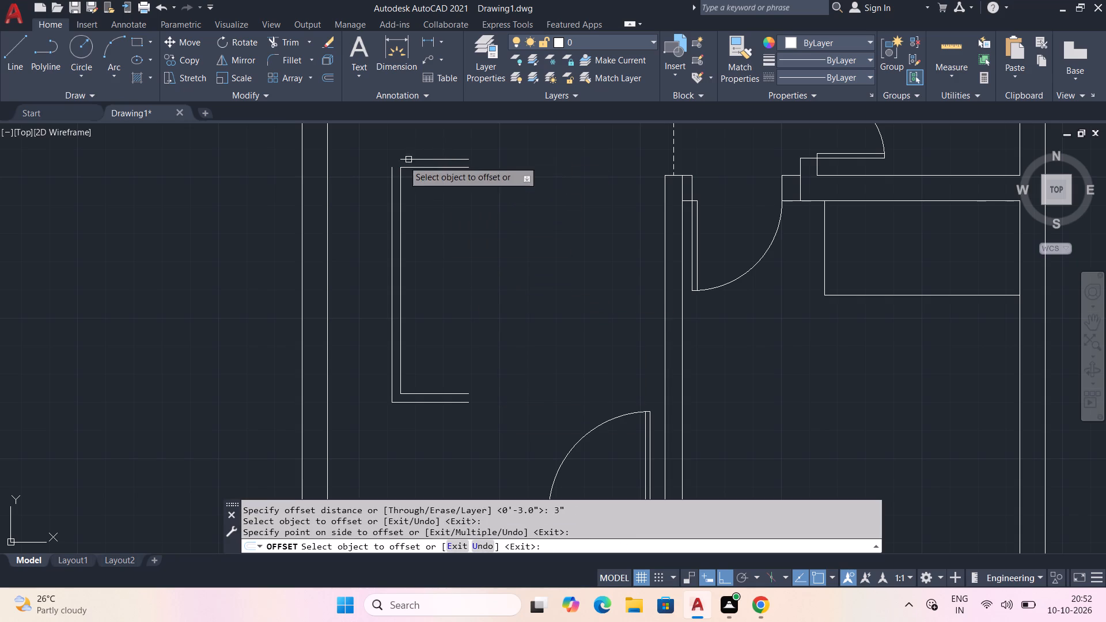
{"action": "key", "text": "space"}
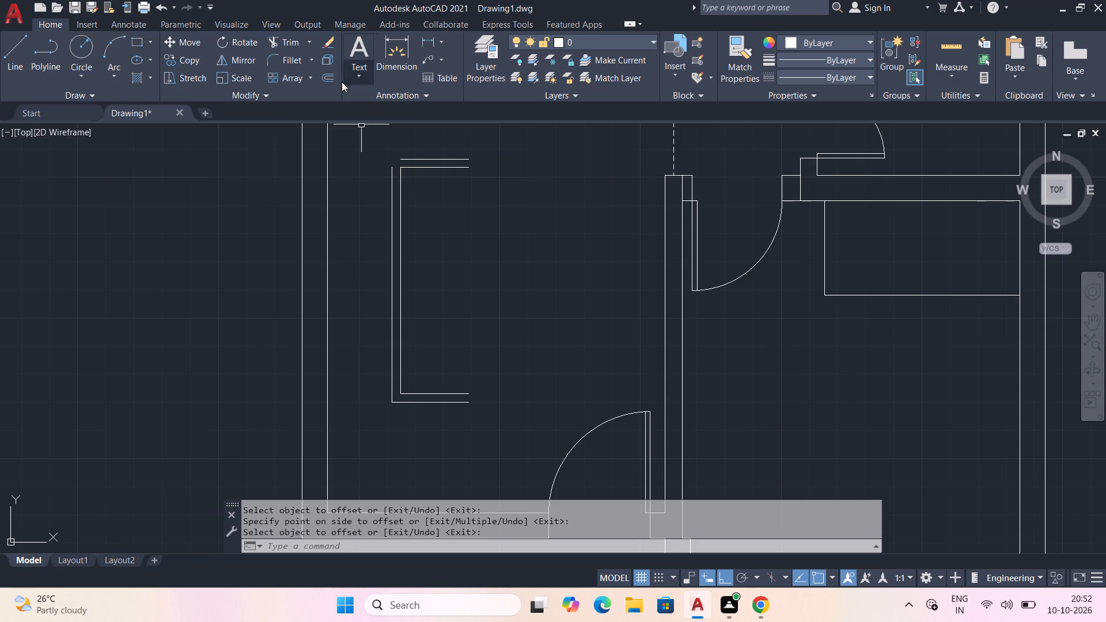
Join the offset upper line and the outer vertical line into a sharp northwest corner with Fillet at zero radius.
{"action": "left_click", "coordinate": [297, 59]}
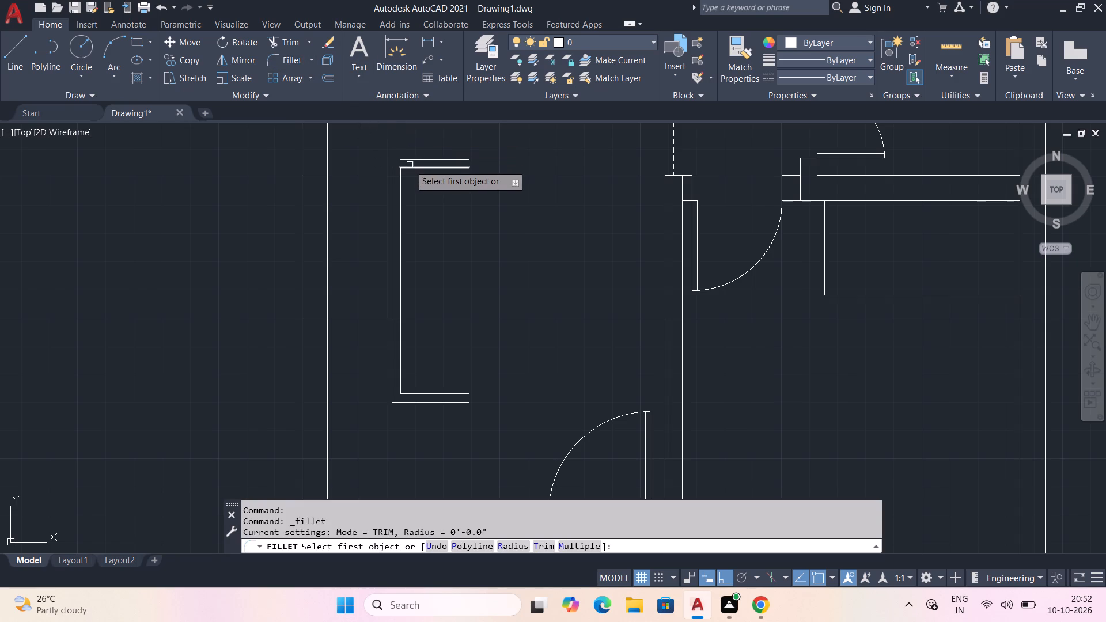
{"action": "left_click", "coordinate": [410, 160]}
{"action": "left_click", "coordinate": [389, 169]}
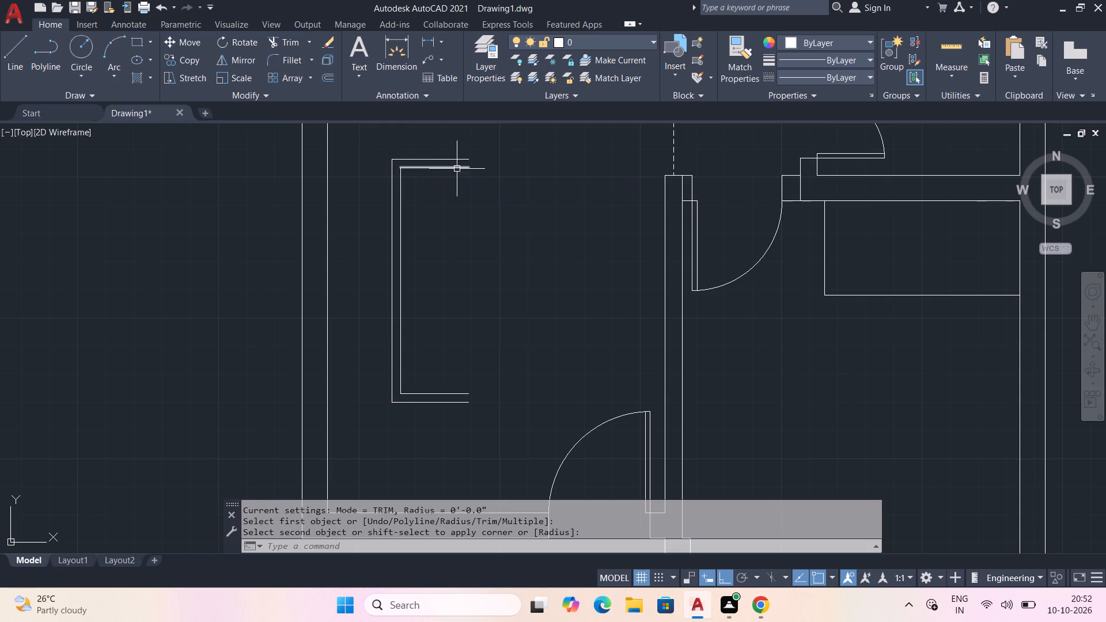
Round off the open east ends of the upper and lower double-lined arms by filleting each pair of parallel lines.
{"action": "left_click", "coordinate": [281, 58]}
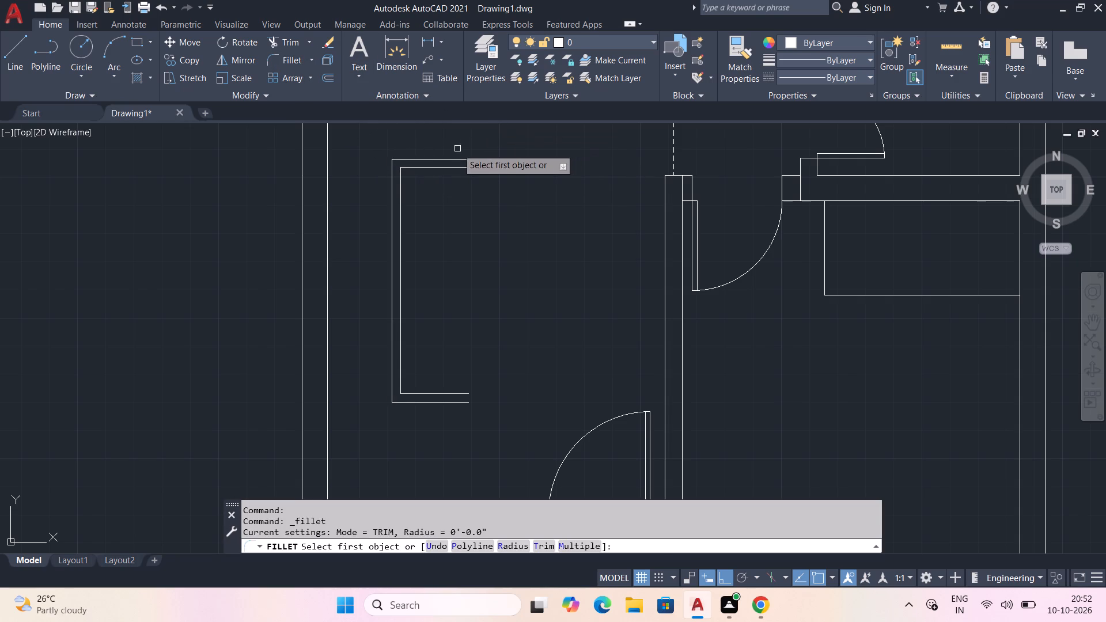
{"action": "left_click", "coordinate": [467, 160]}
{"action": "left_click", "coordinate": [465, 167]}
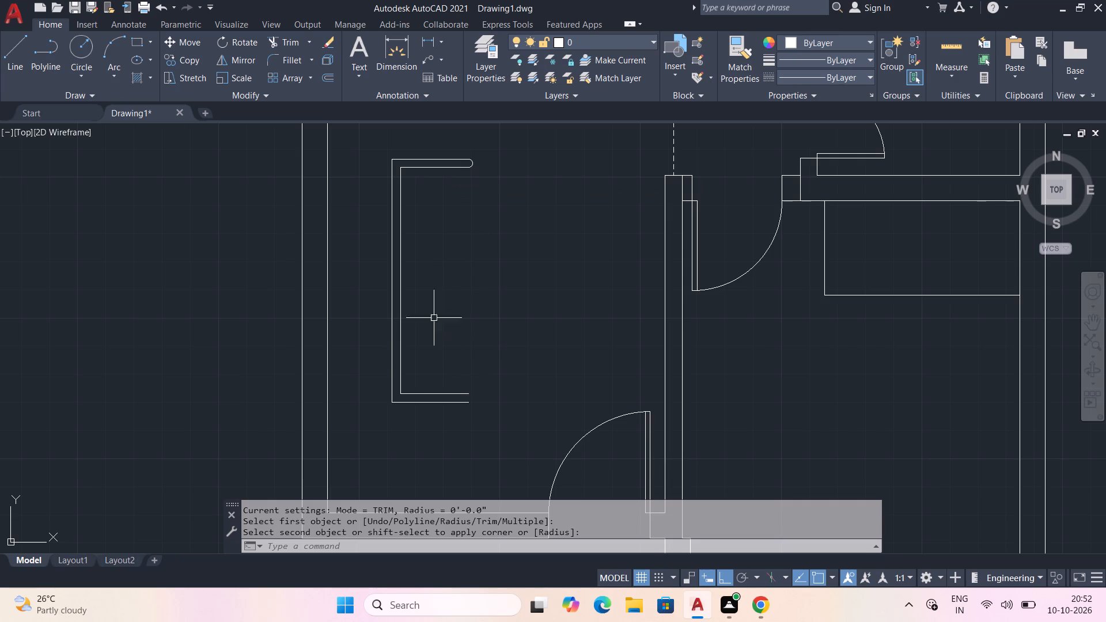
{"action": "key", "text": "space"}
{"action": "left_click", "coordinate": [290, 60]}
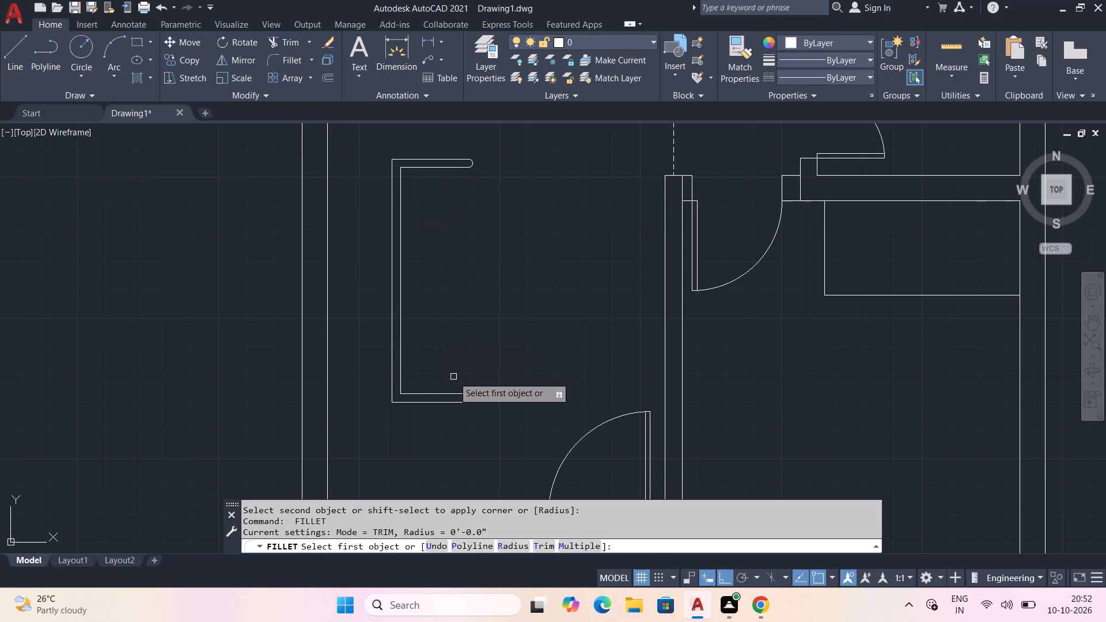
{"action": "left_click", "coordinate": [454, 393]}
{"action": "left_click", "coordinate": [464, 405]}
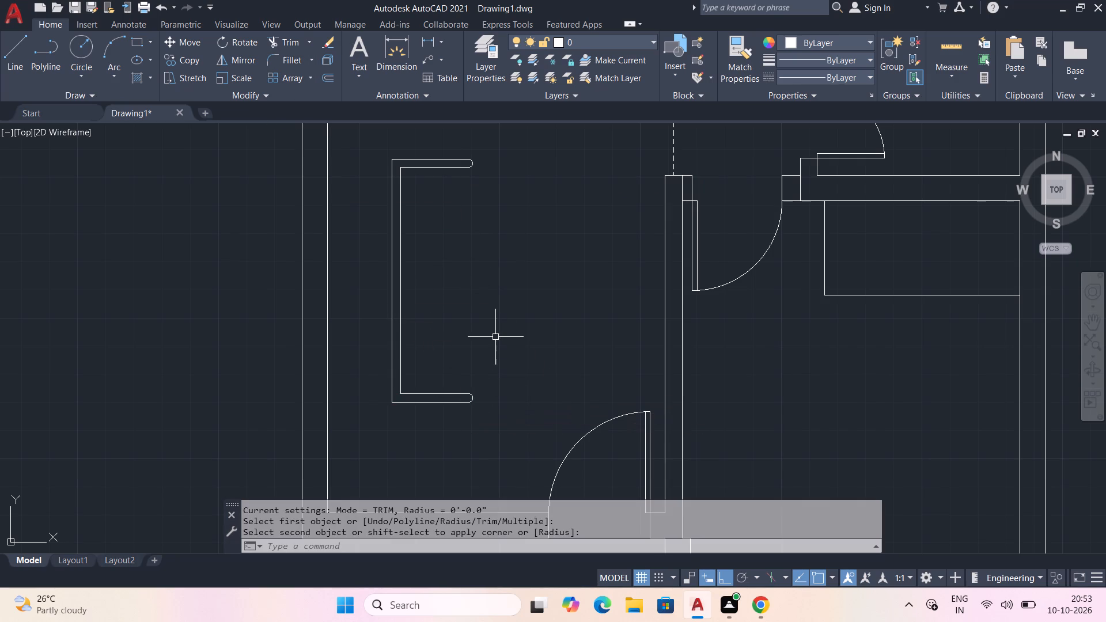
{"action": "key", "text": "Escape"}
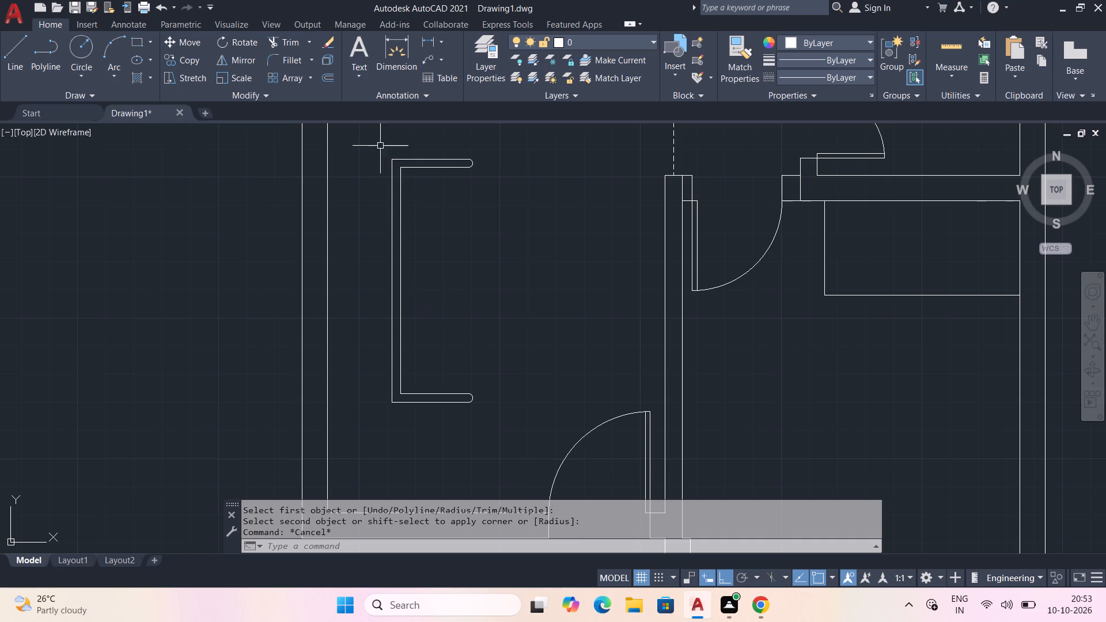
Close the seat outline east of the arms: extend both inner arm lines eastward and connect them with a vertical line about 6'-8.5" long.
{"action": "key", "text": "space"}
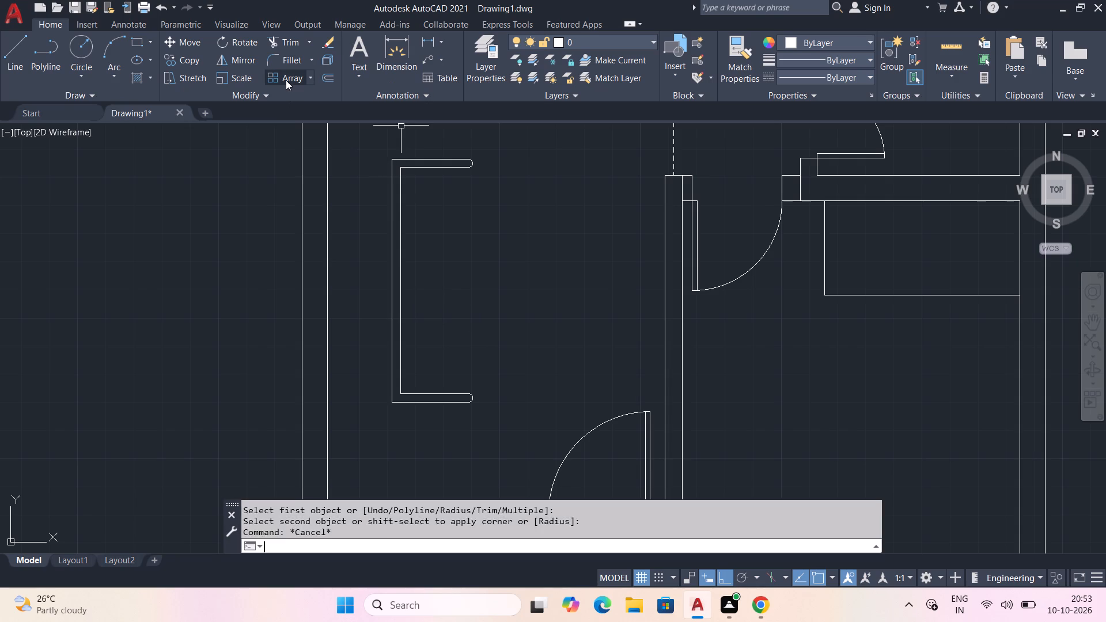
{"action": "left_click", "coordinate": [20, 47]}
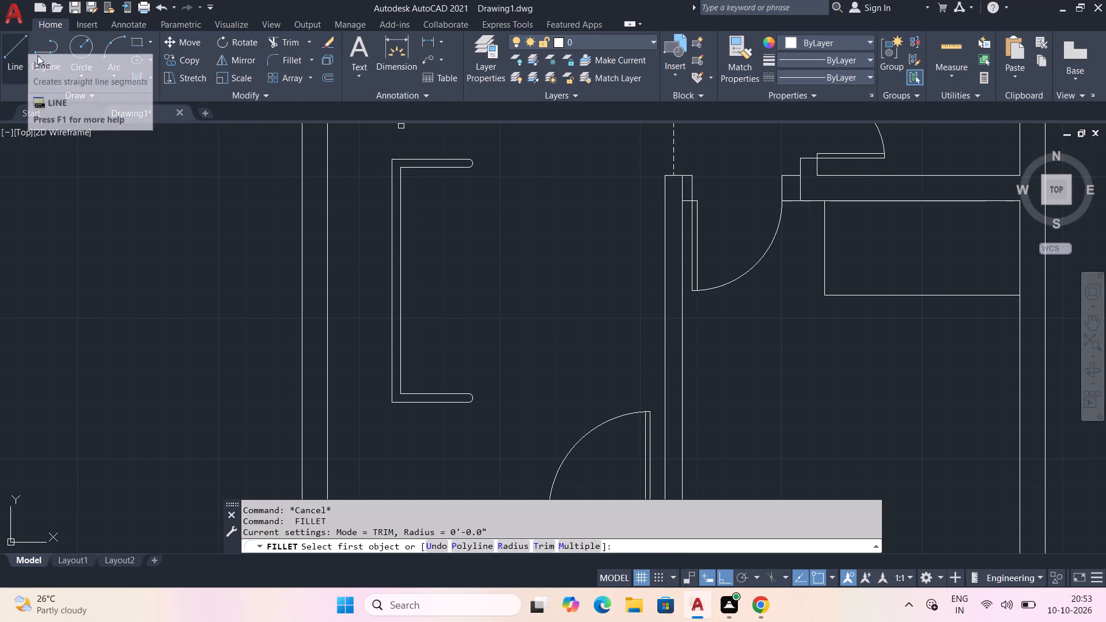
{"action": "left_click", "coordinate": [14, 48]}
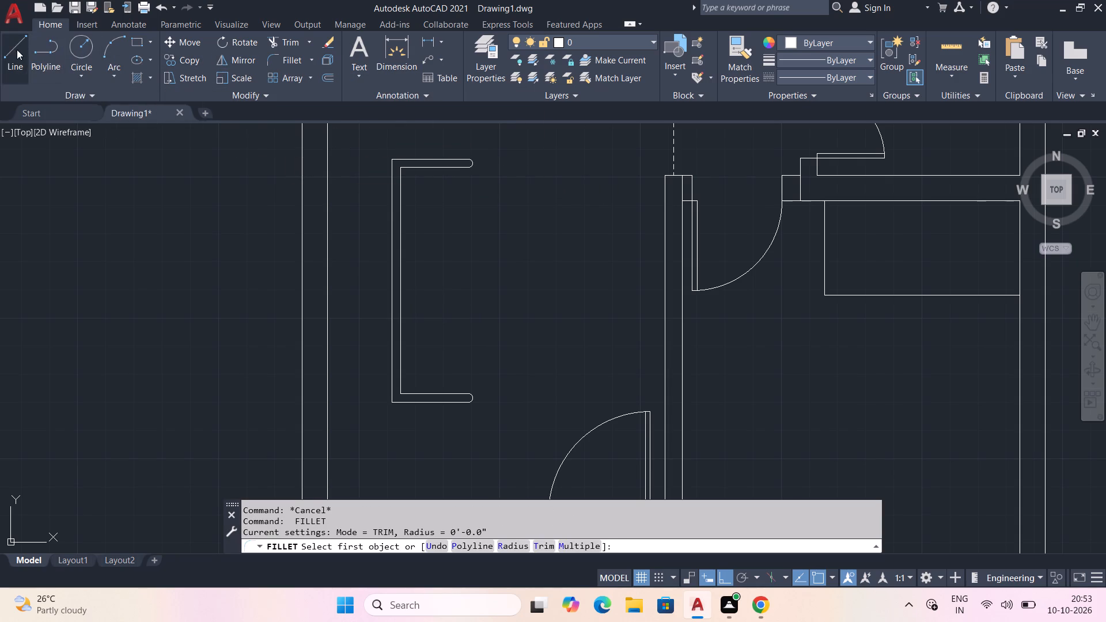
{"action": "left_click", "coordinate": [459, 169]}
{"action": "left_click", "coordinate": [493, 169]}
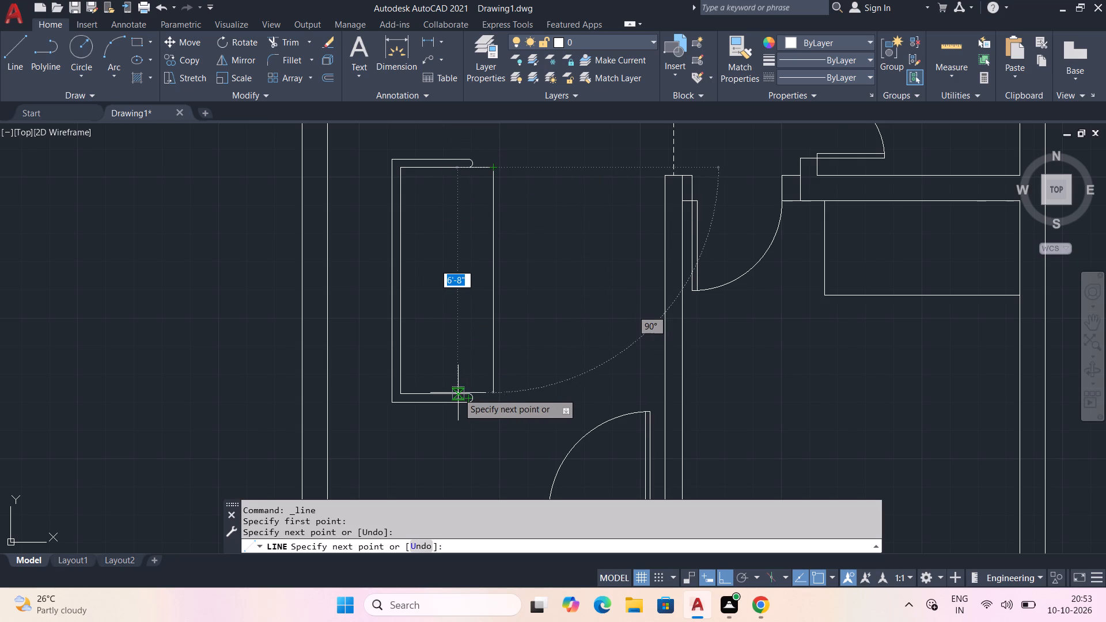
{"action": "scroll", "coordinate": [491, 390], "scroll_direction": "up", "scroll_amount": 1}
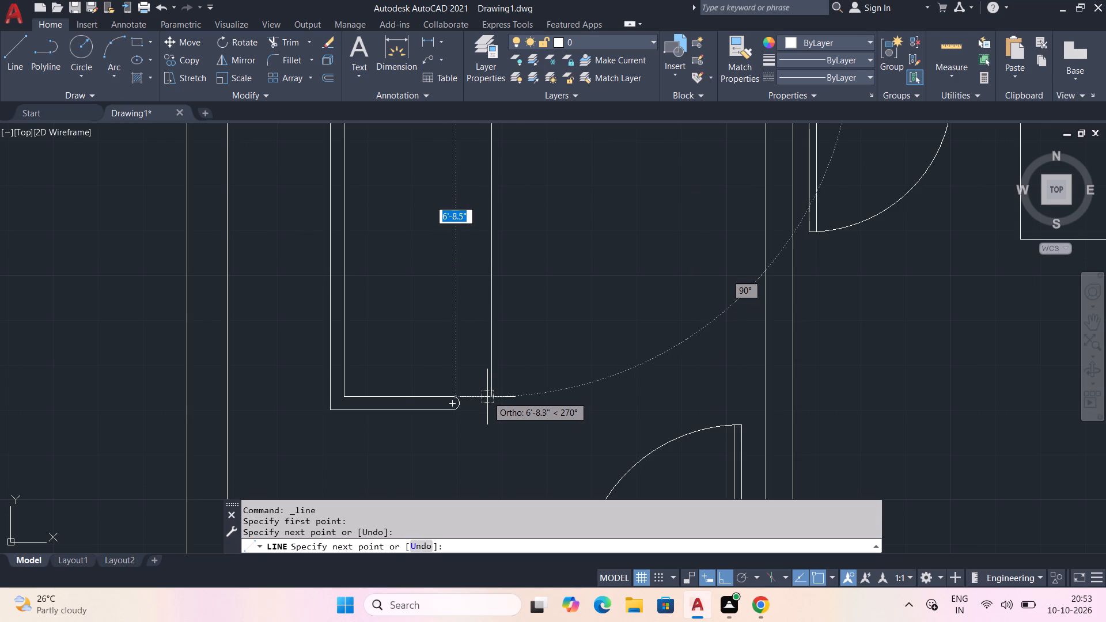
{"action": "scroll", "coordinate": [476, 396], "scroll_direction": "up", "scroll_amount": 1}
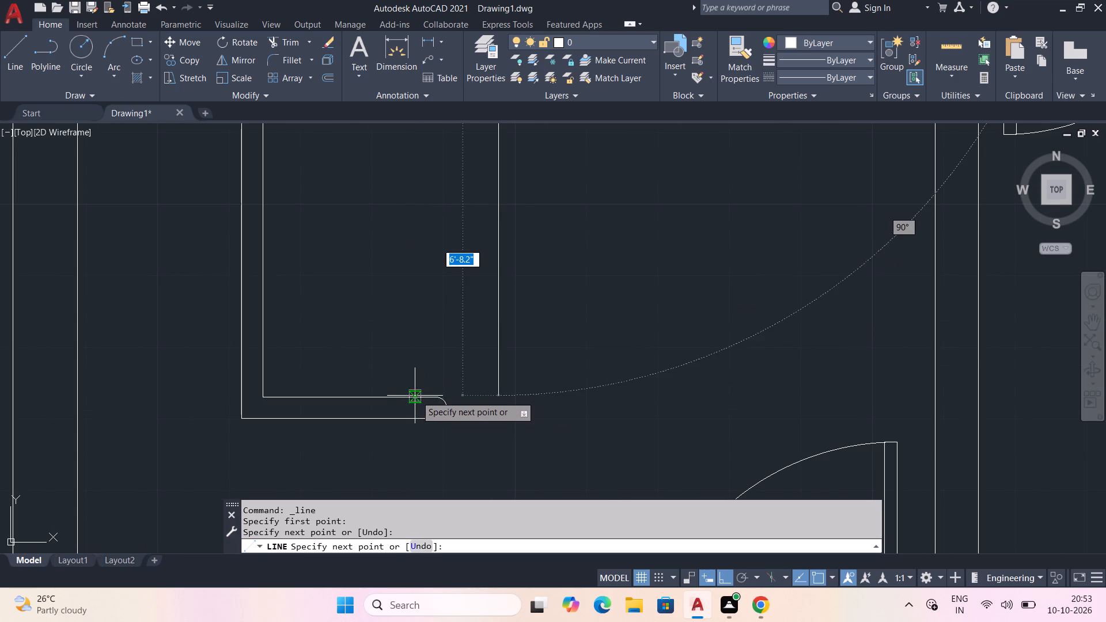
{"action": "left_click", "coordinate": [499, 399]}
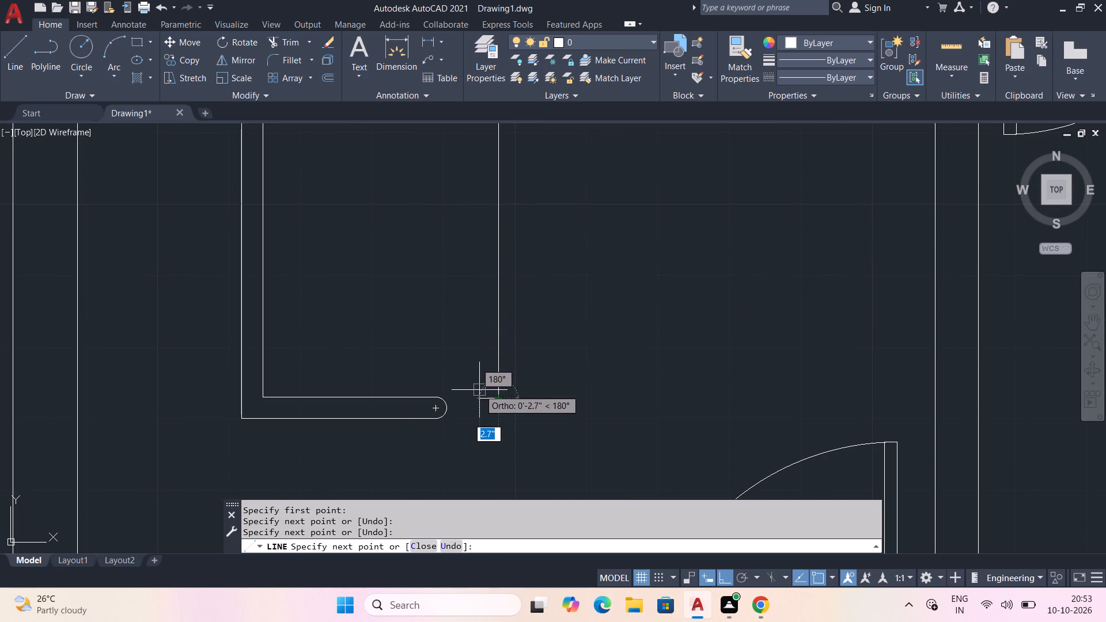
{"action": "key", "text": "Escape"}
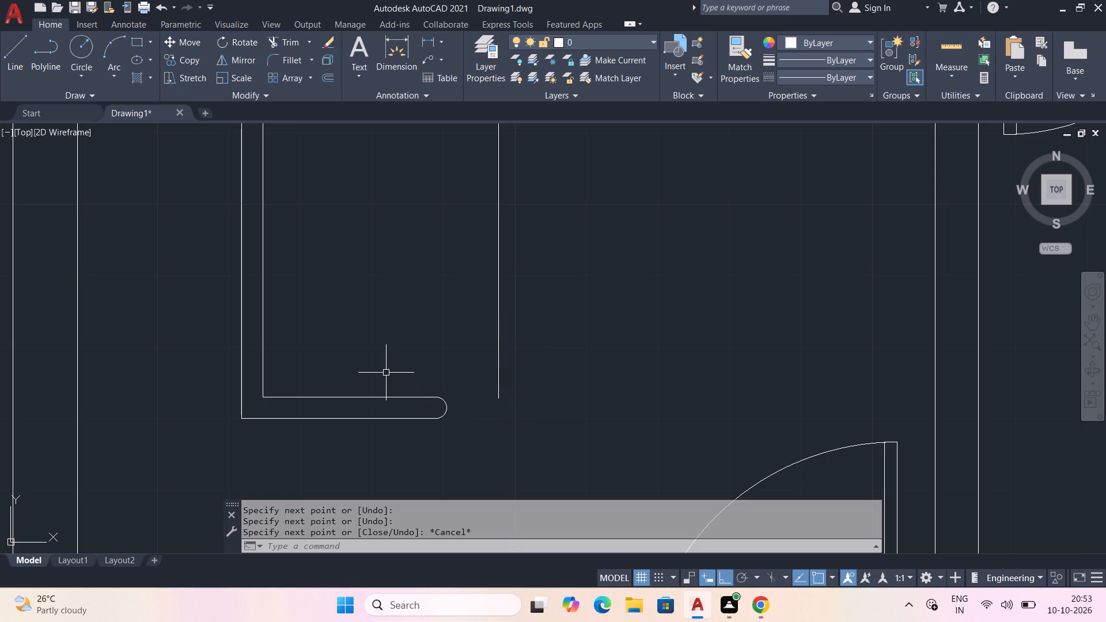
{"action": "key", "text": "space"}
{"action": "left_click", "coordinate": [436, 396]}
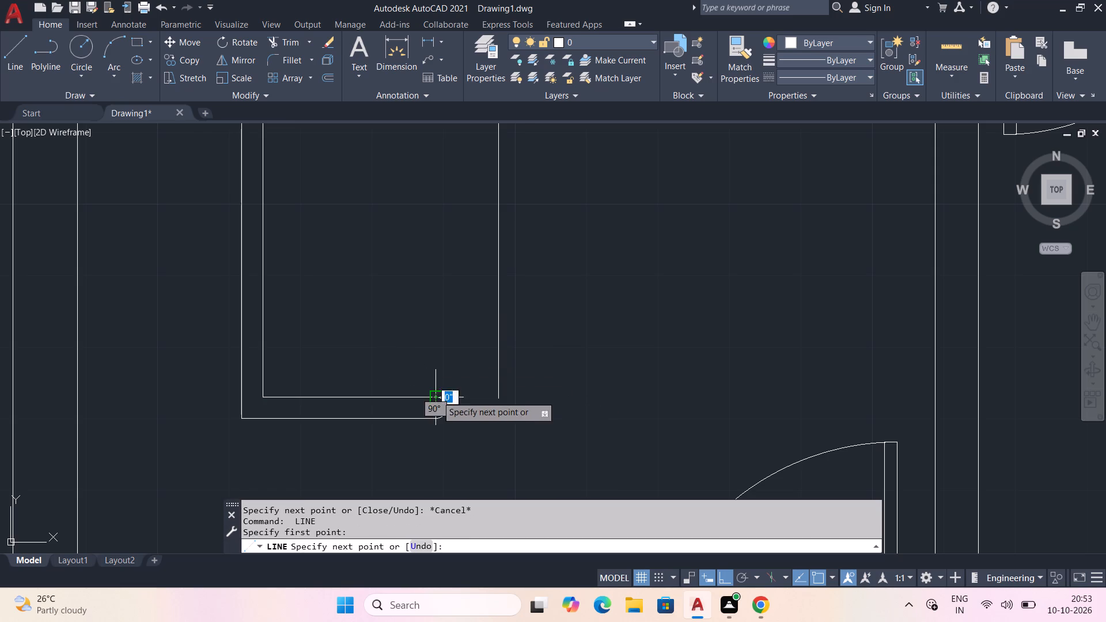
{"action": "left_click", "coordinate": [495, 396]}
{"action": "key", "text": "Escape"}
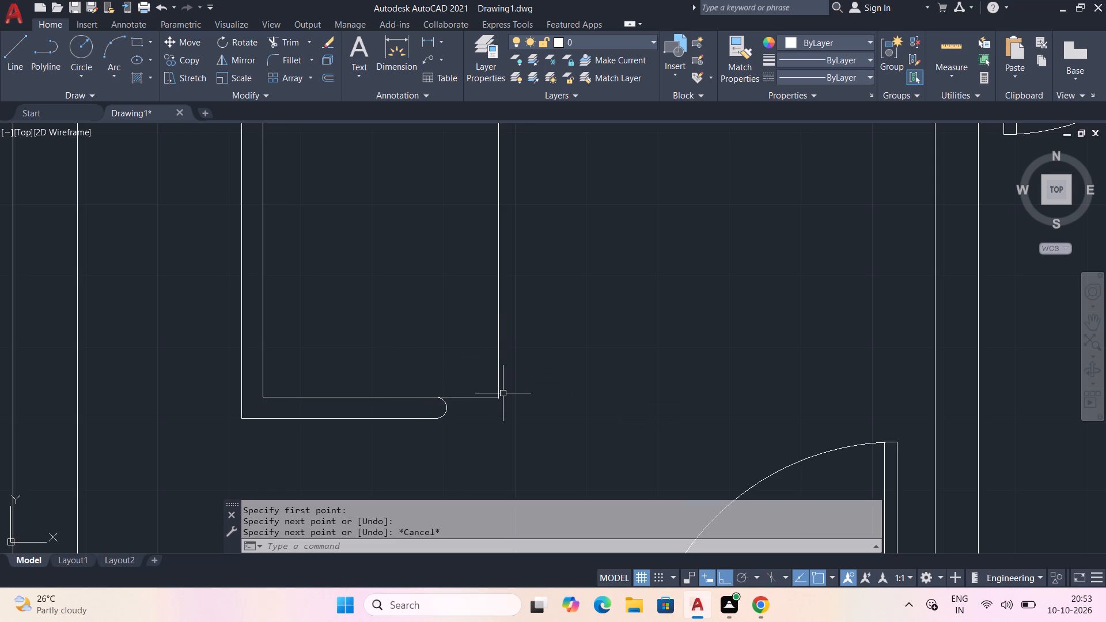
Trim the short overhang of the east vertical line below the seat outline's southeast corner.
{"action": "scroll", "coordinate": [498, 393], "scroll_direction": "up", "scroll_amount": 3}
{"action": "middle_click_drag", "start_coordinate": [521, 421], "coordinate": [529, 356]}
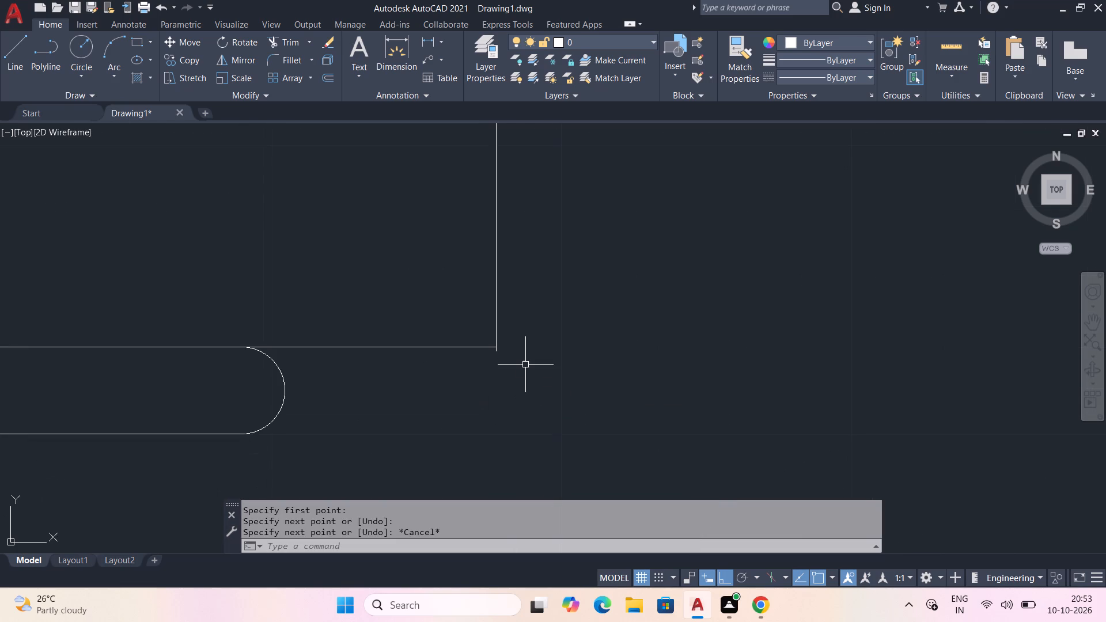
{"action": "scroll", "coordinate": [466, 372], "scroll_direction": "up", "scroll_amount": 2}
{"action": "type", "text": "tr"}
{"action": "key", "text": "space"}
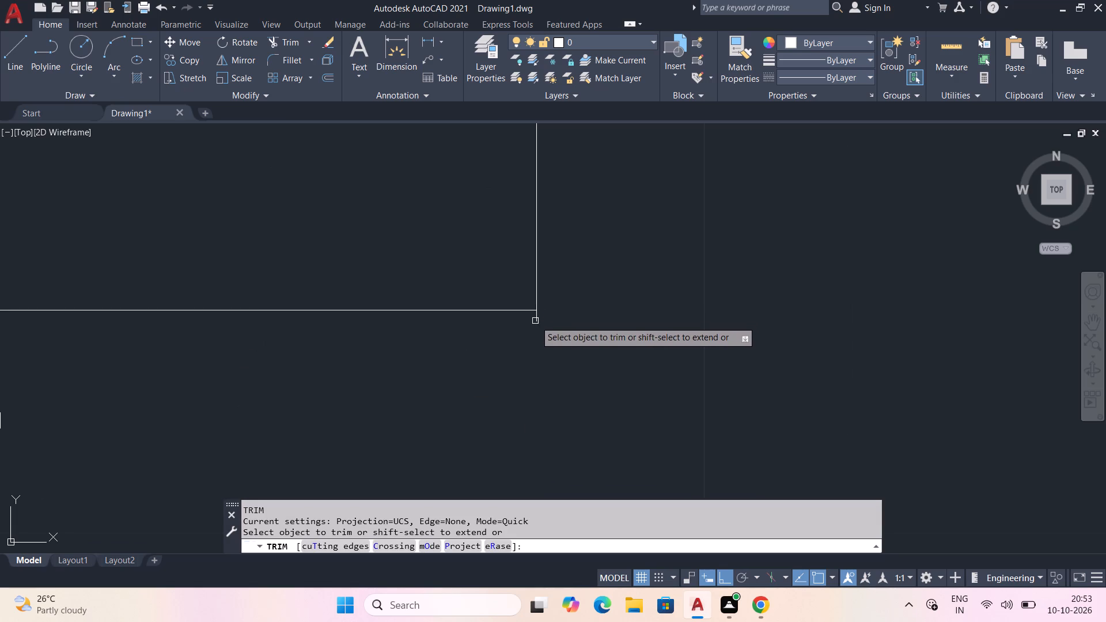
{"action": "left_click", "coordinate": [537, 317]}
{"action": "key", "text": "Escape"}
{"action": "scroll", "coordinate": [540, 315], "scroll_direction": "down", "scroll_amount": 2}
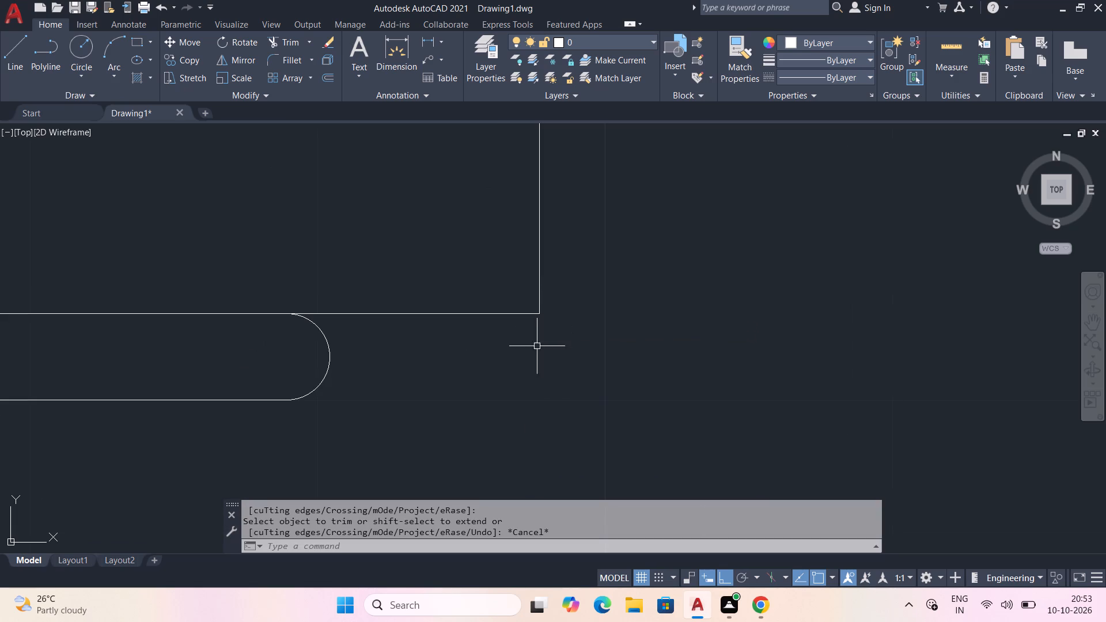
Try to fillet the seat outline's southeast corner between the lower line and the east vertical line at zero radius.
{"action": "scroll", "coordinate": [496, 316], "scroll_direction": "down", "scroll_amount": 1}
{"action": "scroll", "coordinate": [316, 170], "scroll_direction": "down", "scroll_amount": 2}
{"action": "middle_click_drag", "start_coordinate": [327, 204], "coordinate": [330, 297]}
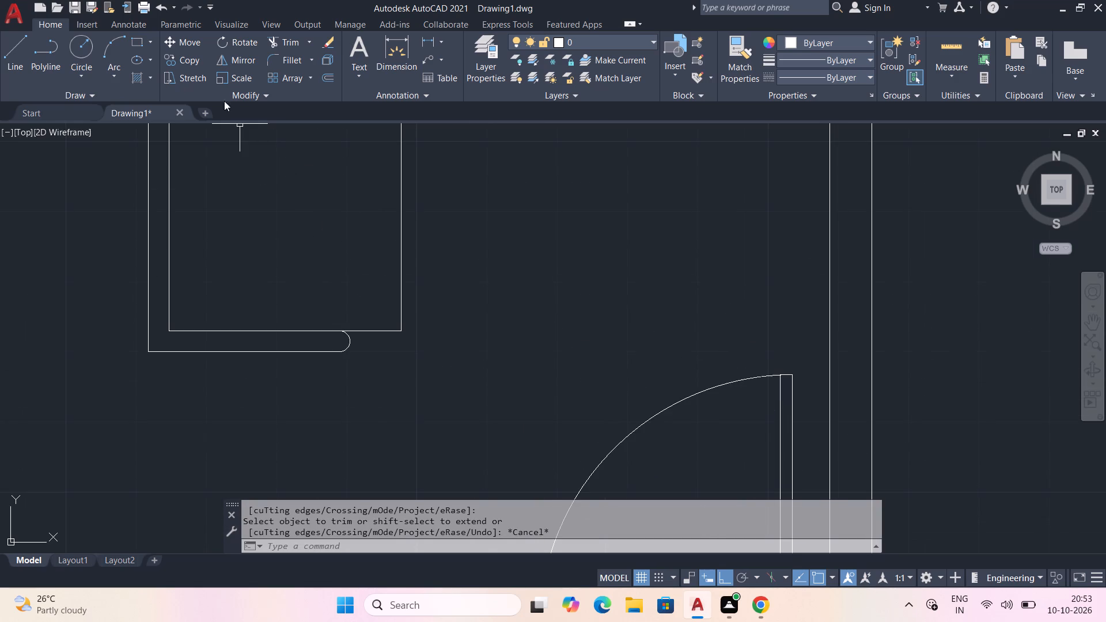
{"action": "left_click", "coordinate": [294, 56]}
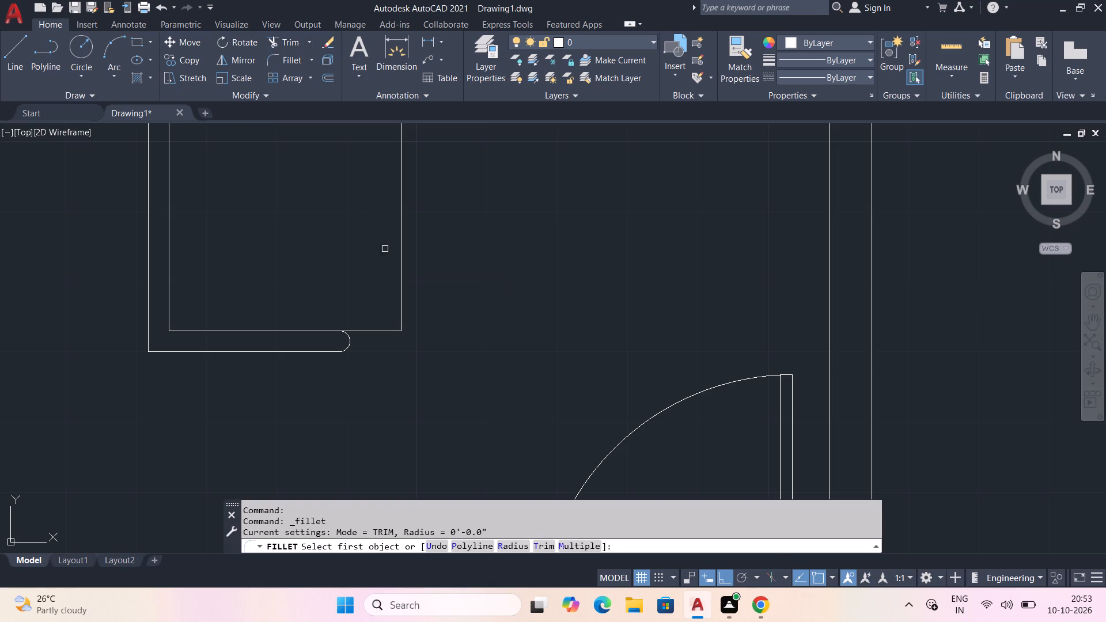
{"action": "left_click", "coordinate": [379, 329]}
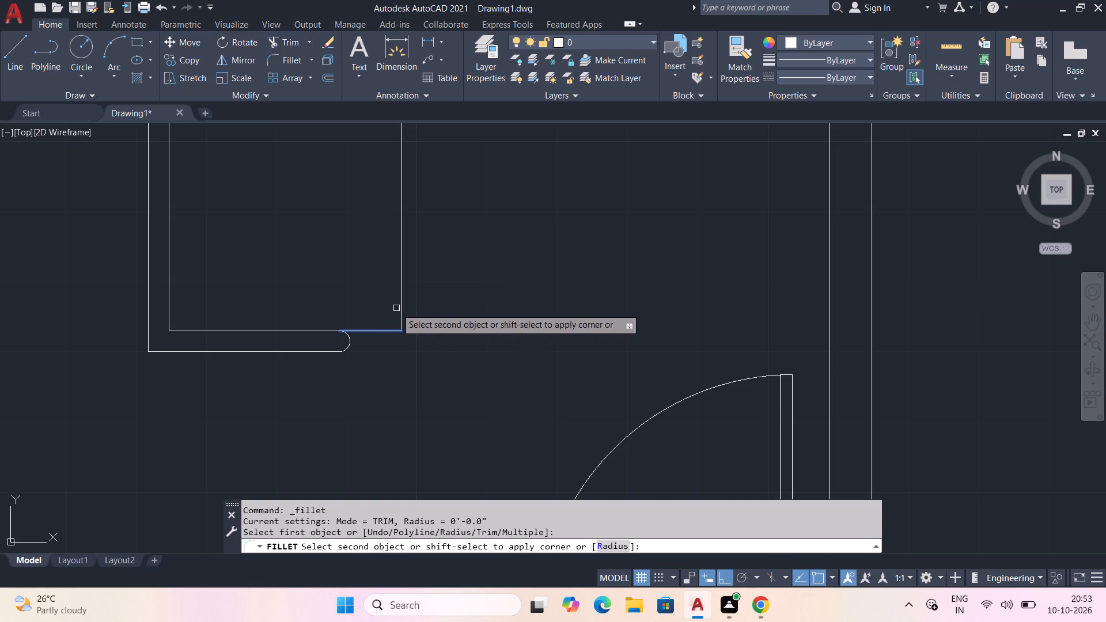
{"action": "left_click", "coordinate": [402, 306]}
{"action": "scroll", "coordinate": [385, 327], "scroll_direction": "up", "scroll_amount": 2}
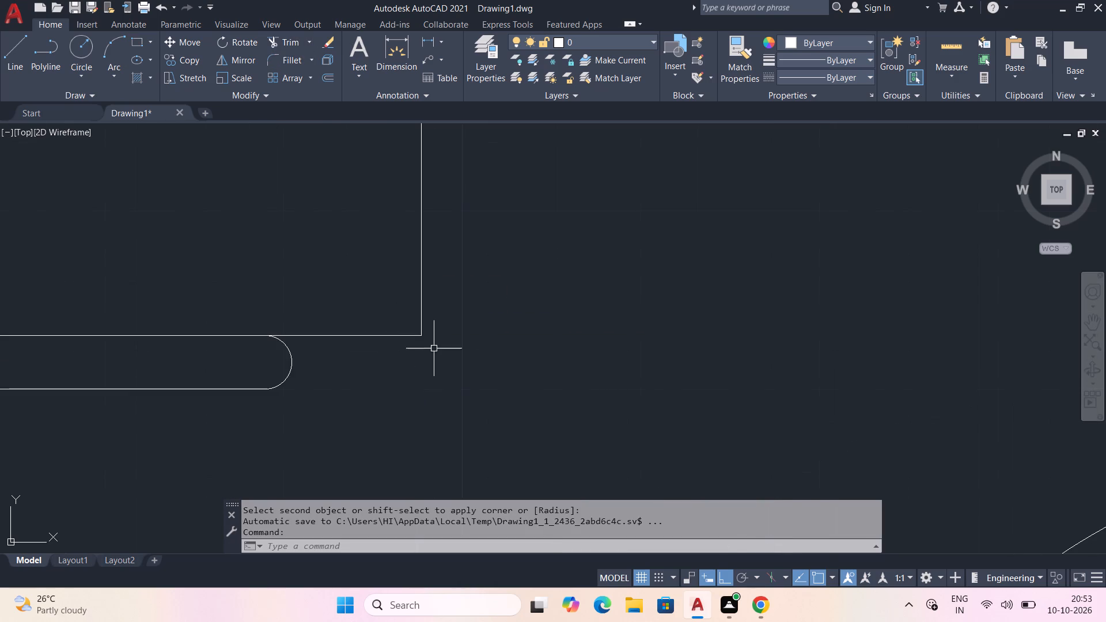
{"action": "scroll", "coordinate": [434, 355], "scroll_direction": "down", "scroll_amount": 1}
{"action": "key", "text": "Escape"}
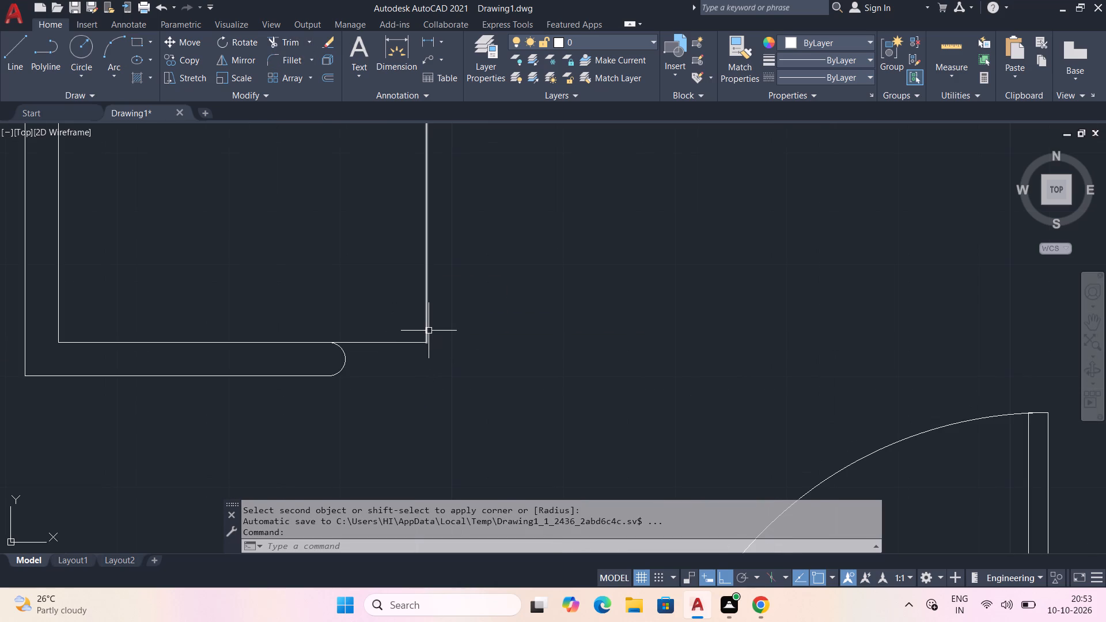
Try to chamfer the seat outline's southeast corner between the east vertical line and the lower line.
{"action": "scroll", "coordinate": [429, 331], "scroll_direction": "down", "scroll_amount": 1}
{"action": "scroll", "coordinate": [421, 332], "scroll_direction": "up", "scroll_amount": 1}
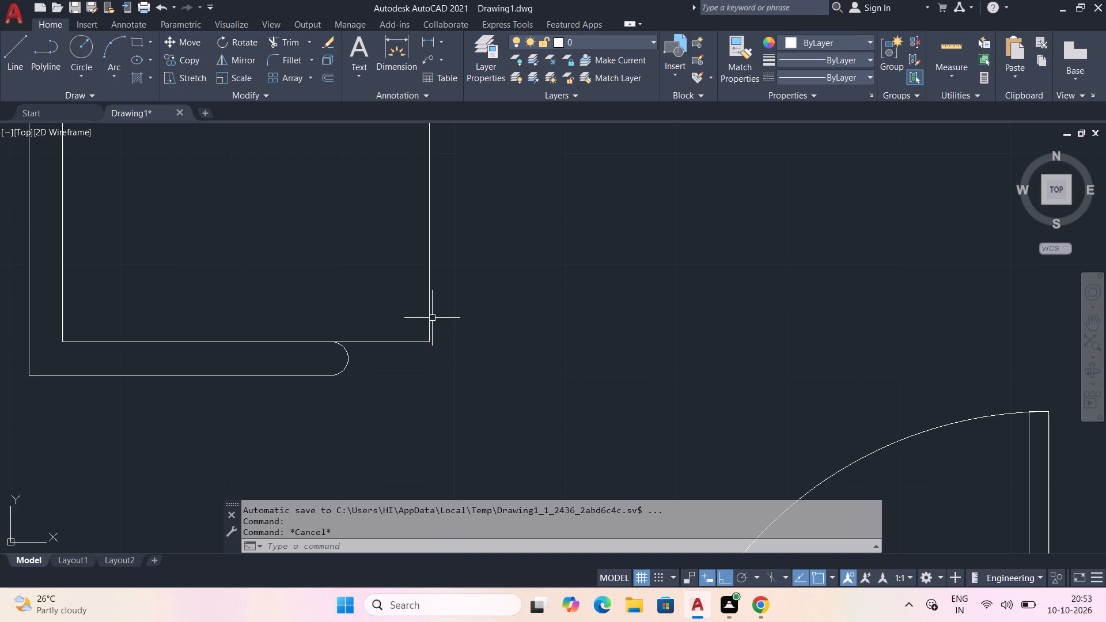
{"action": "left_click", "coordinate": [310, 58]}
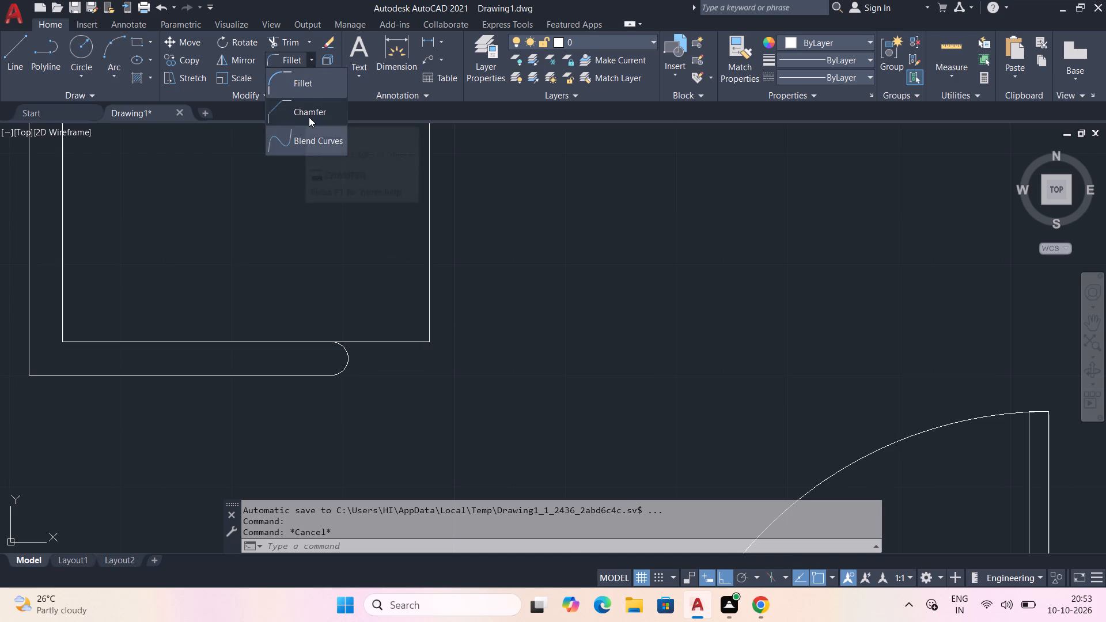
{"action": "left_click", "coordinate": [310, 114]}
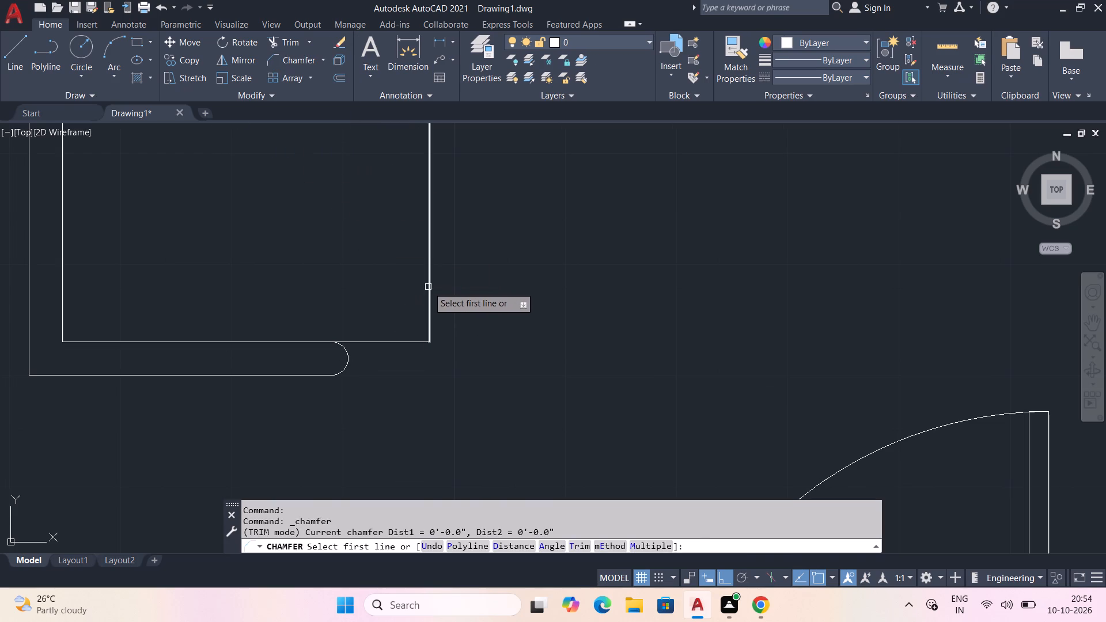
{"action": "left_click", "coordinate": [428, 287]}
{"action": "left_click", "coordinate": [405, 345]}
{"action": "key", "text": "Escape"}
Draw a three-point arc rounding the seat outline's northeast corner, from the upper line to the east vertical line.
{"action": "scroll", "coordinate": [442, 348], "scroll_direction": "down", "scroll_amount": 2}
{"action": "scroll", "coordinate": [452, 243], "scroll_direction": "down", "scroll_amount": 2}
{"action": "middle_click_drag", "start_coordinate": [449, 260], "coordinate": [431, 305]}
{"action": "scroll", "coordinate": [435, 298], "scroll_direction": "down", "scroll_amount": 1}
{"action": "scroll", "coordinate": [428, 229], "scroll_direction": "up", "scroll_amount": 2}
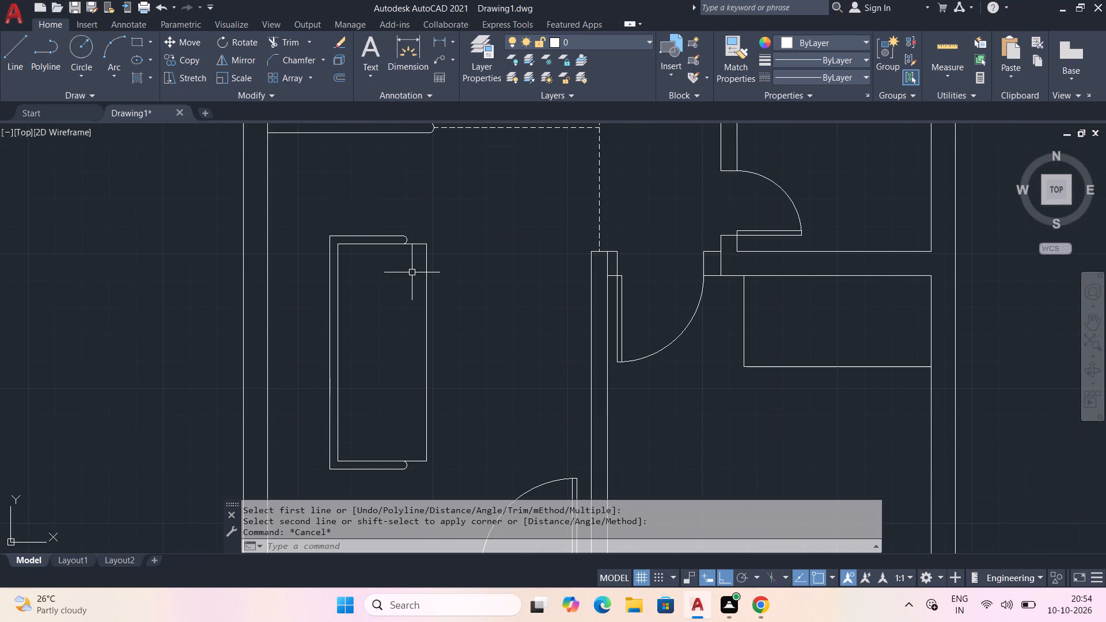
{"action": "scroll", "coordinate": [412, 251], "scroll_direction": "up", "scroll_amount": 1}
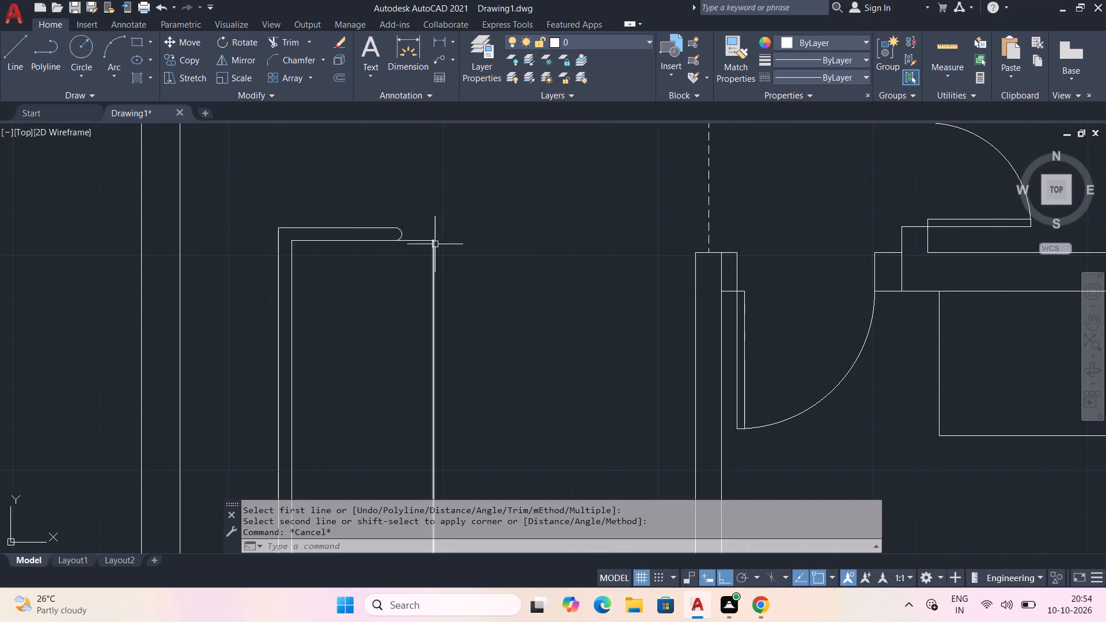
{"action": "left_click", "coordinate": [118, 41]}
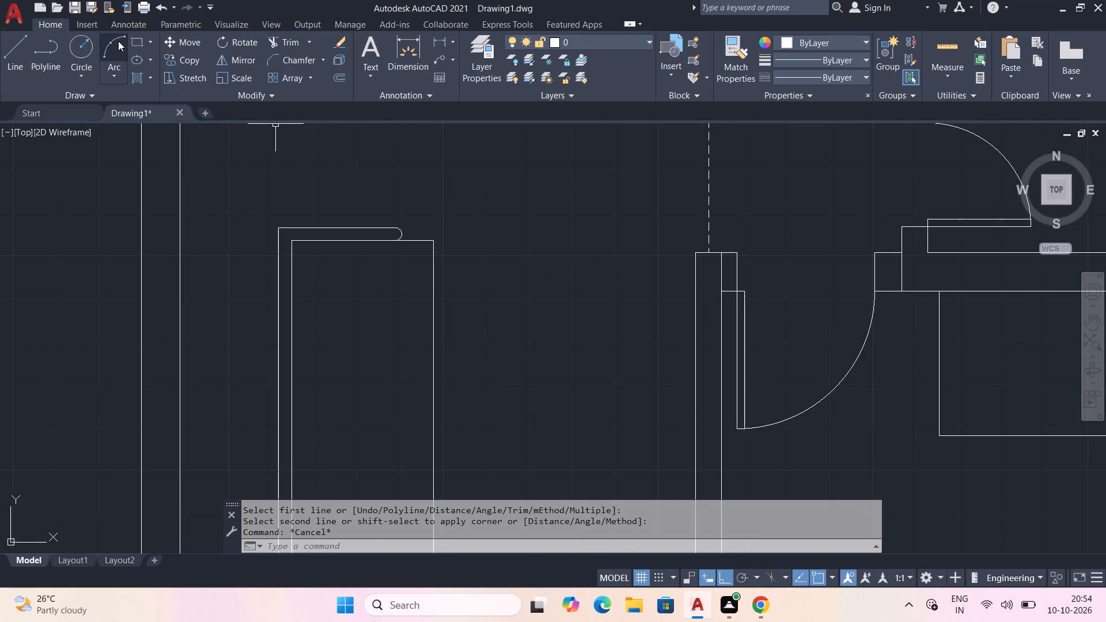
{"action": "scroll", "coordinate": [425, 249], "scroll_direction": "up", "scroll_amount": 2}
{"action": "left_click", "coordinate": [413, 225]}
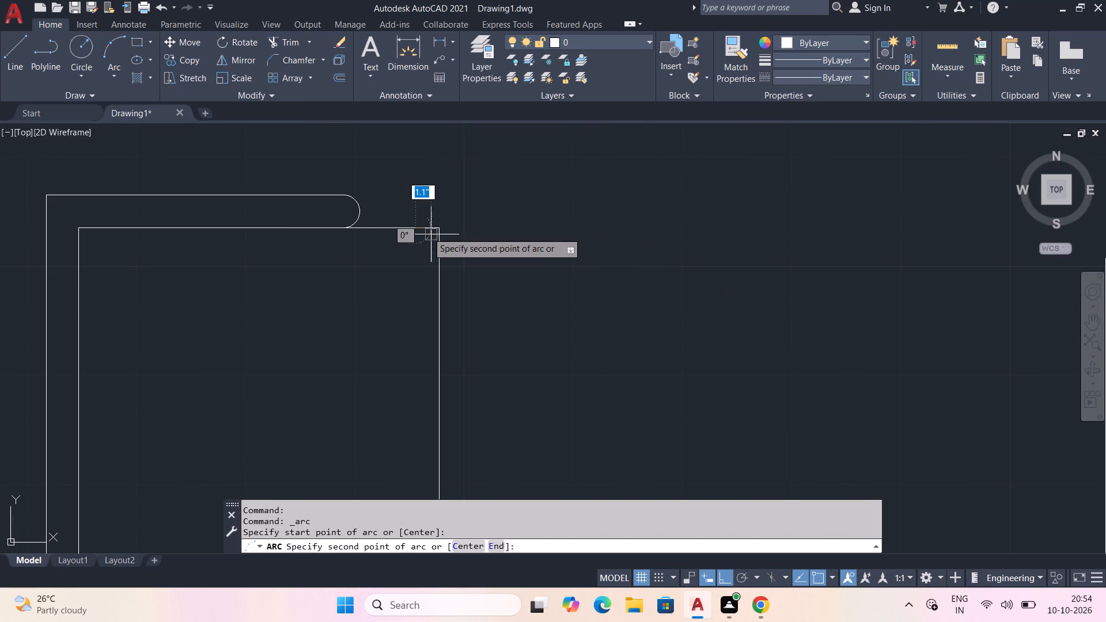
{"action": "left_click", "coordinate": [434, 255]}
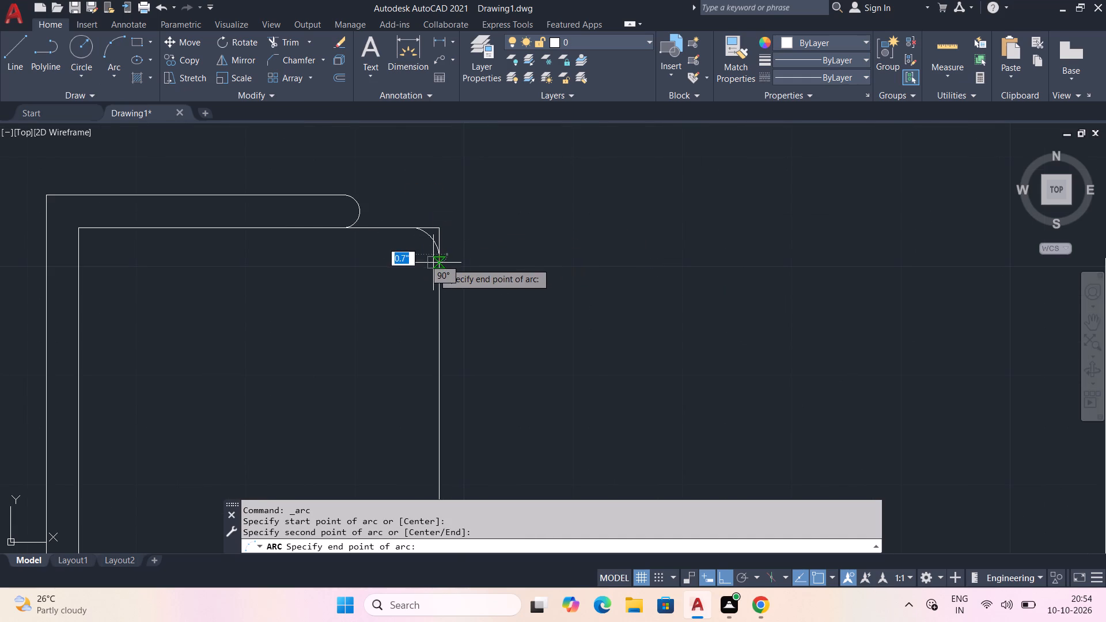
{"action": "left_click", "coordinate": [433, 261]}
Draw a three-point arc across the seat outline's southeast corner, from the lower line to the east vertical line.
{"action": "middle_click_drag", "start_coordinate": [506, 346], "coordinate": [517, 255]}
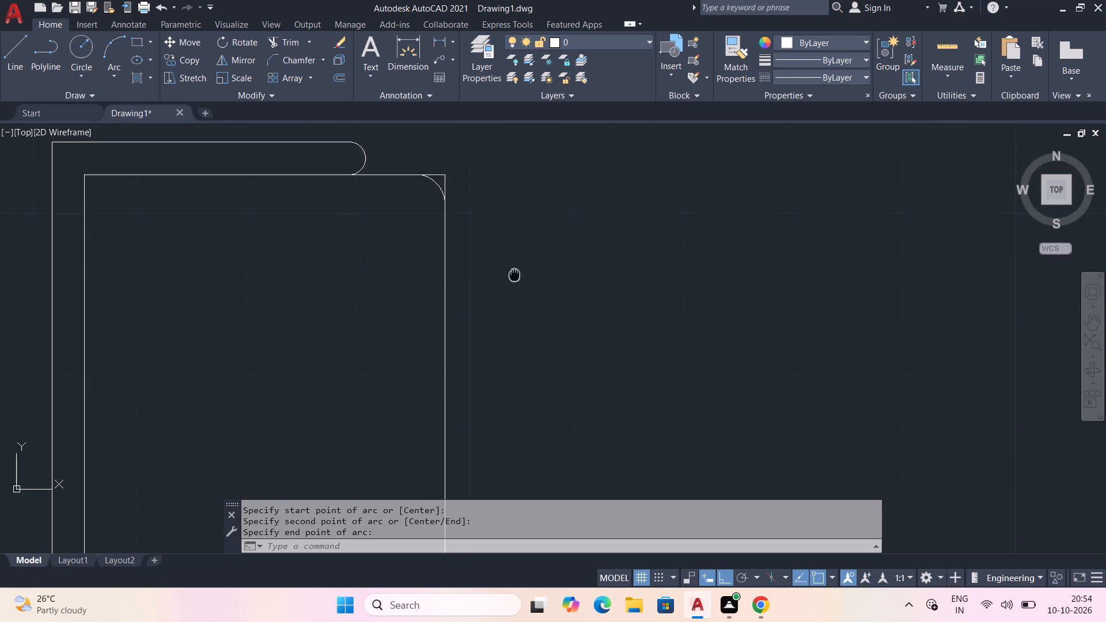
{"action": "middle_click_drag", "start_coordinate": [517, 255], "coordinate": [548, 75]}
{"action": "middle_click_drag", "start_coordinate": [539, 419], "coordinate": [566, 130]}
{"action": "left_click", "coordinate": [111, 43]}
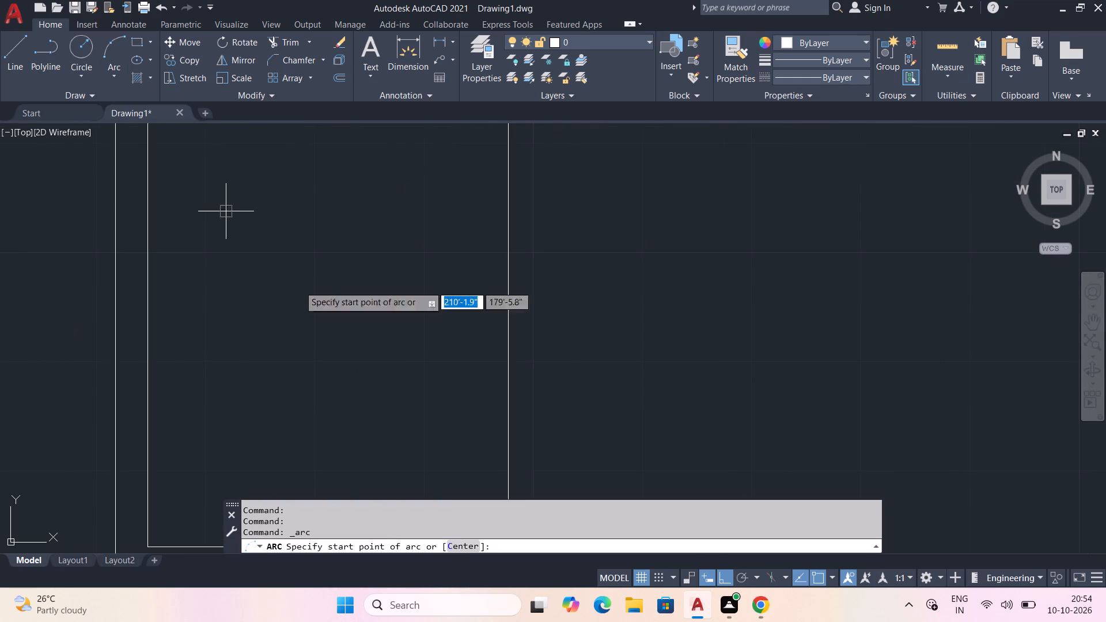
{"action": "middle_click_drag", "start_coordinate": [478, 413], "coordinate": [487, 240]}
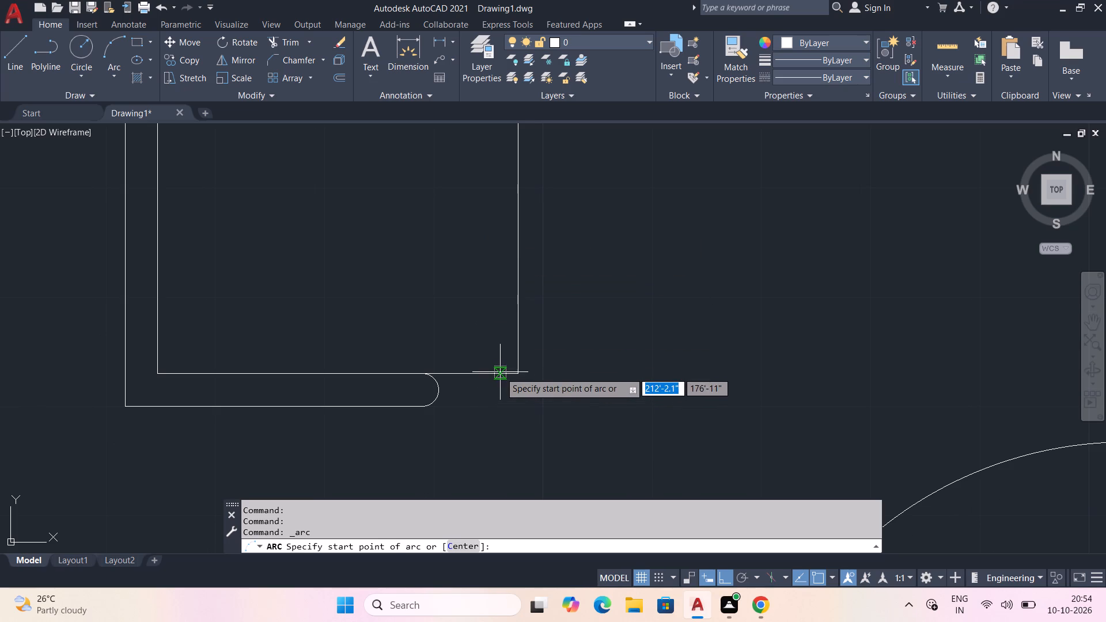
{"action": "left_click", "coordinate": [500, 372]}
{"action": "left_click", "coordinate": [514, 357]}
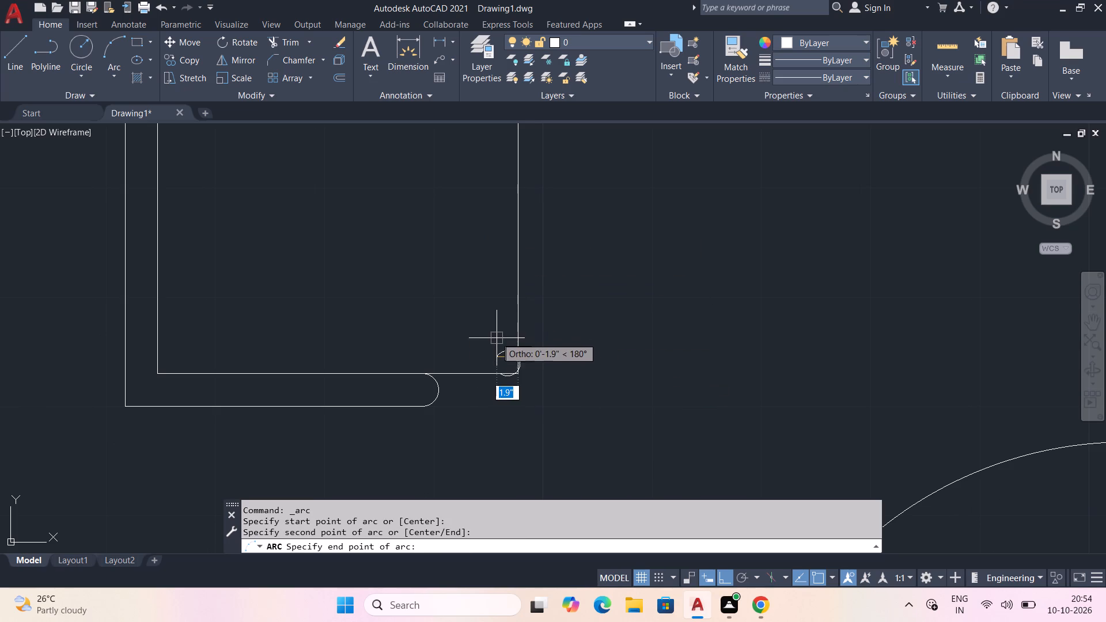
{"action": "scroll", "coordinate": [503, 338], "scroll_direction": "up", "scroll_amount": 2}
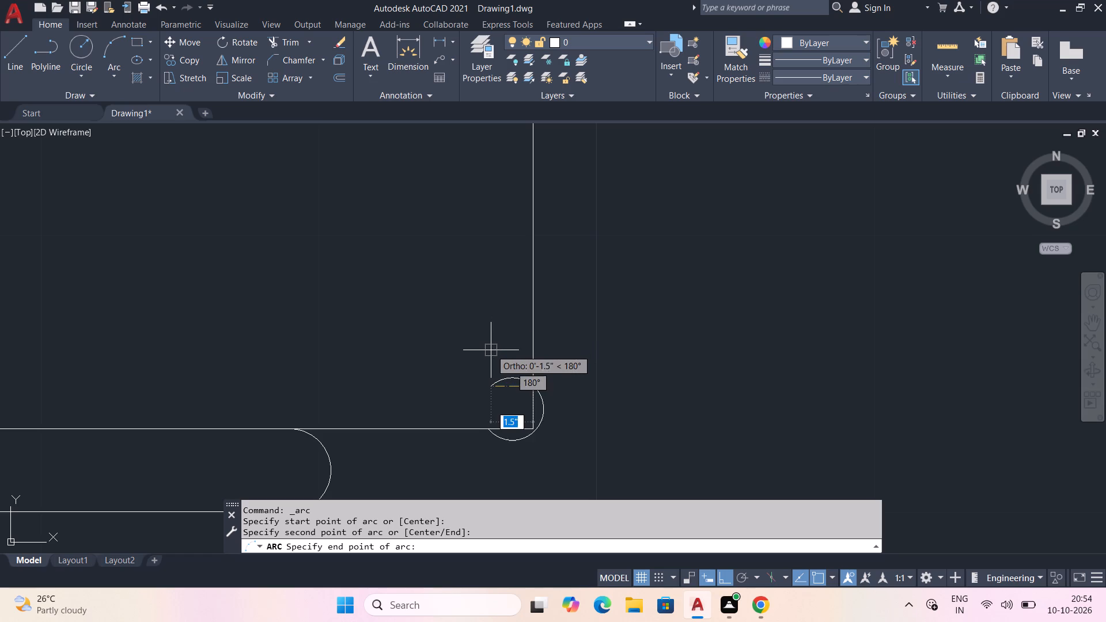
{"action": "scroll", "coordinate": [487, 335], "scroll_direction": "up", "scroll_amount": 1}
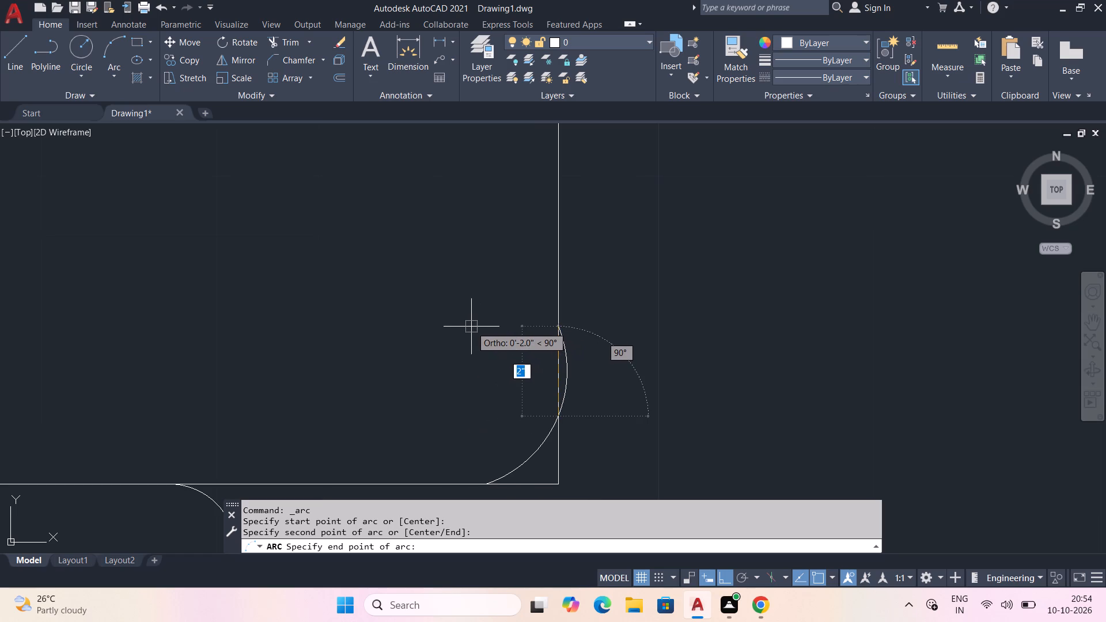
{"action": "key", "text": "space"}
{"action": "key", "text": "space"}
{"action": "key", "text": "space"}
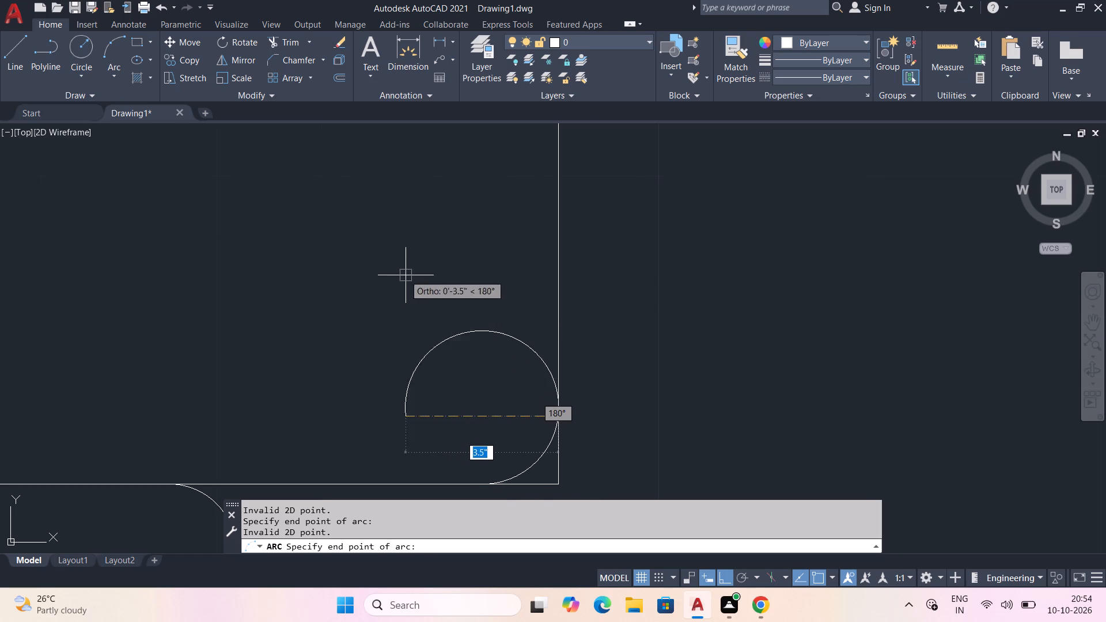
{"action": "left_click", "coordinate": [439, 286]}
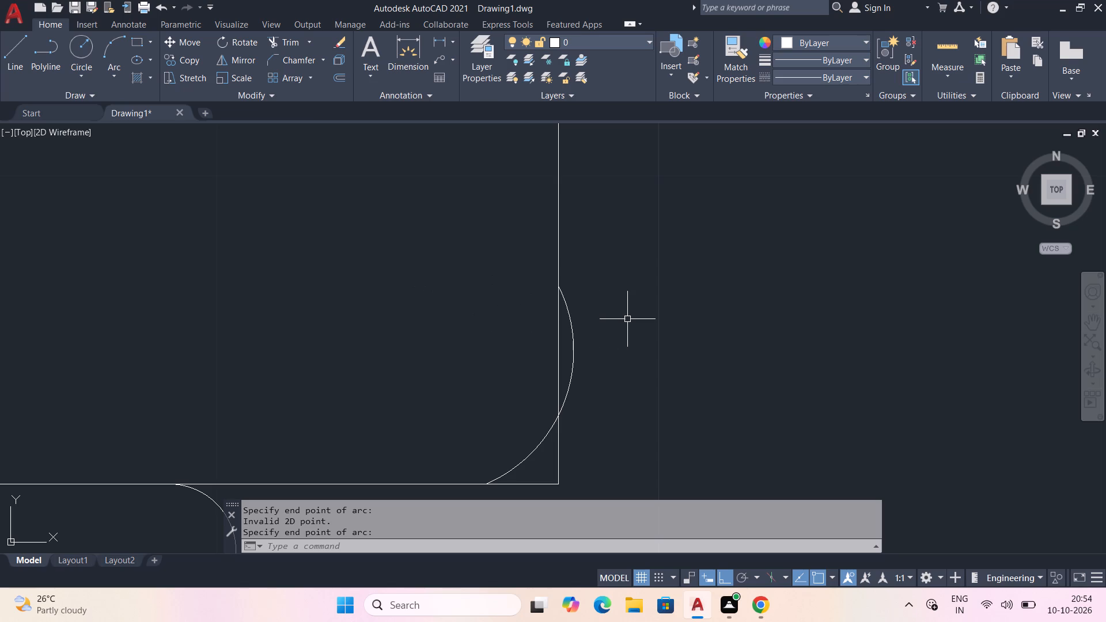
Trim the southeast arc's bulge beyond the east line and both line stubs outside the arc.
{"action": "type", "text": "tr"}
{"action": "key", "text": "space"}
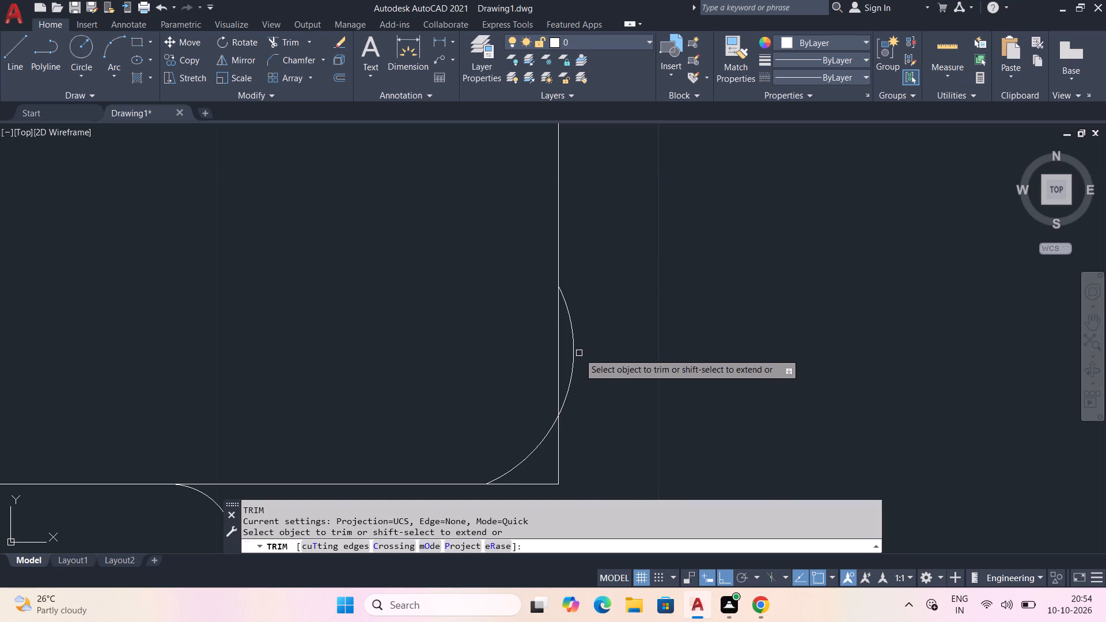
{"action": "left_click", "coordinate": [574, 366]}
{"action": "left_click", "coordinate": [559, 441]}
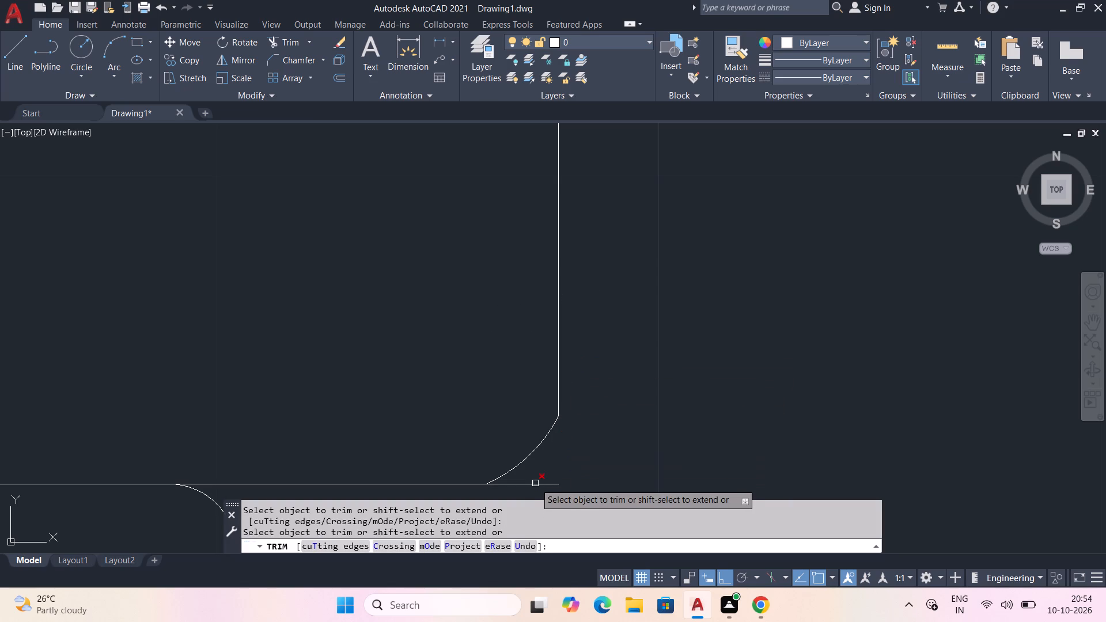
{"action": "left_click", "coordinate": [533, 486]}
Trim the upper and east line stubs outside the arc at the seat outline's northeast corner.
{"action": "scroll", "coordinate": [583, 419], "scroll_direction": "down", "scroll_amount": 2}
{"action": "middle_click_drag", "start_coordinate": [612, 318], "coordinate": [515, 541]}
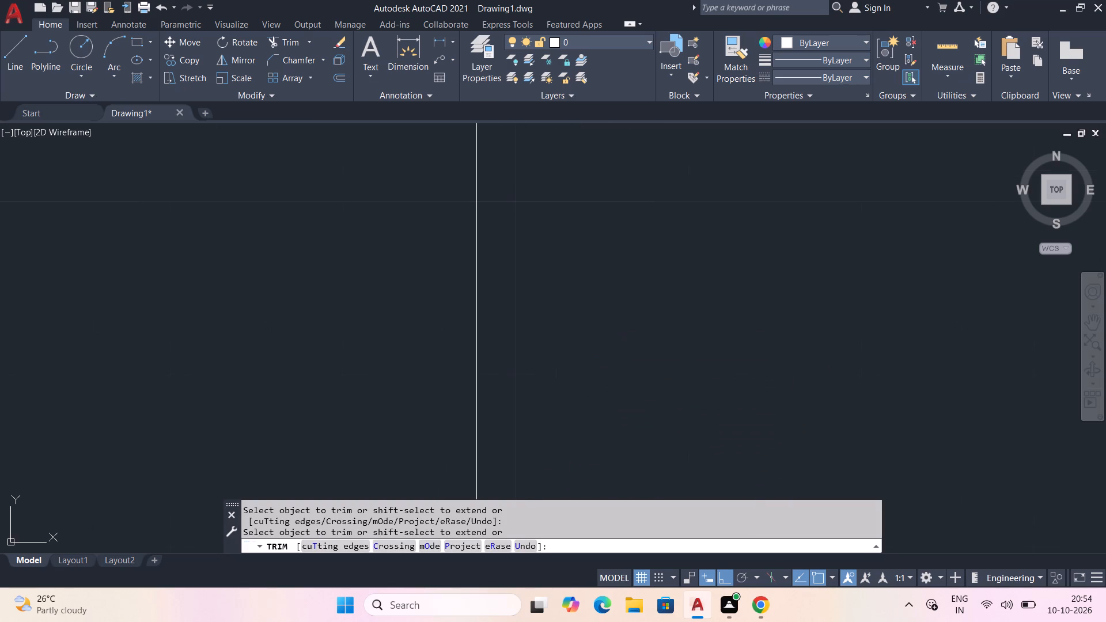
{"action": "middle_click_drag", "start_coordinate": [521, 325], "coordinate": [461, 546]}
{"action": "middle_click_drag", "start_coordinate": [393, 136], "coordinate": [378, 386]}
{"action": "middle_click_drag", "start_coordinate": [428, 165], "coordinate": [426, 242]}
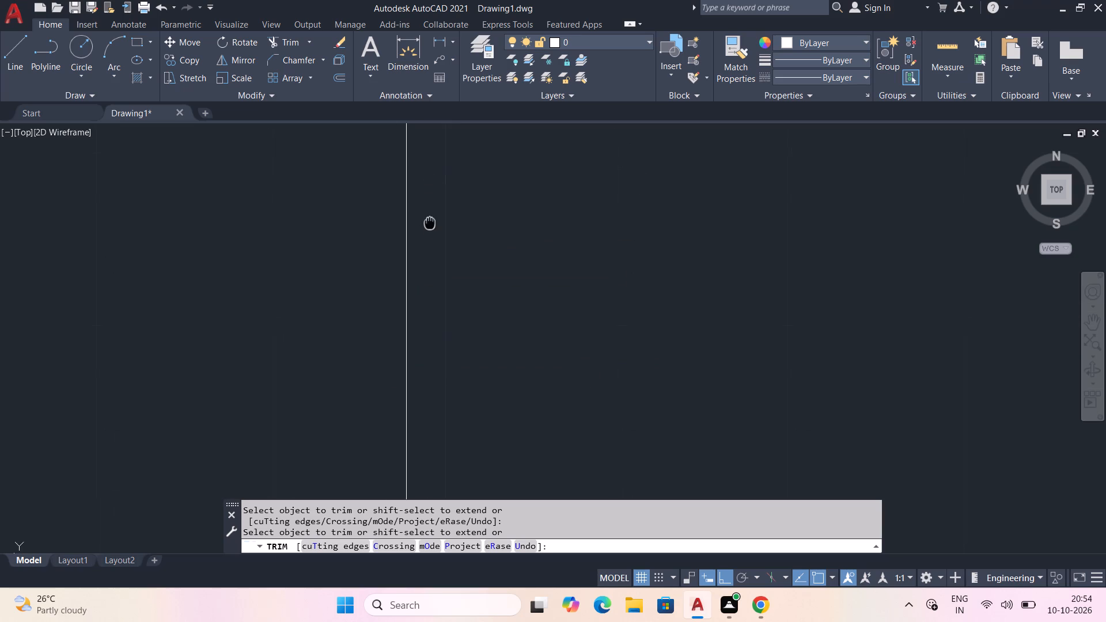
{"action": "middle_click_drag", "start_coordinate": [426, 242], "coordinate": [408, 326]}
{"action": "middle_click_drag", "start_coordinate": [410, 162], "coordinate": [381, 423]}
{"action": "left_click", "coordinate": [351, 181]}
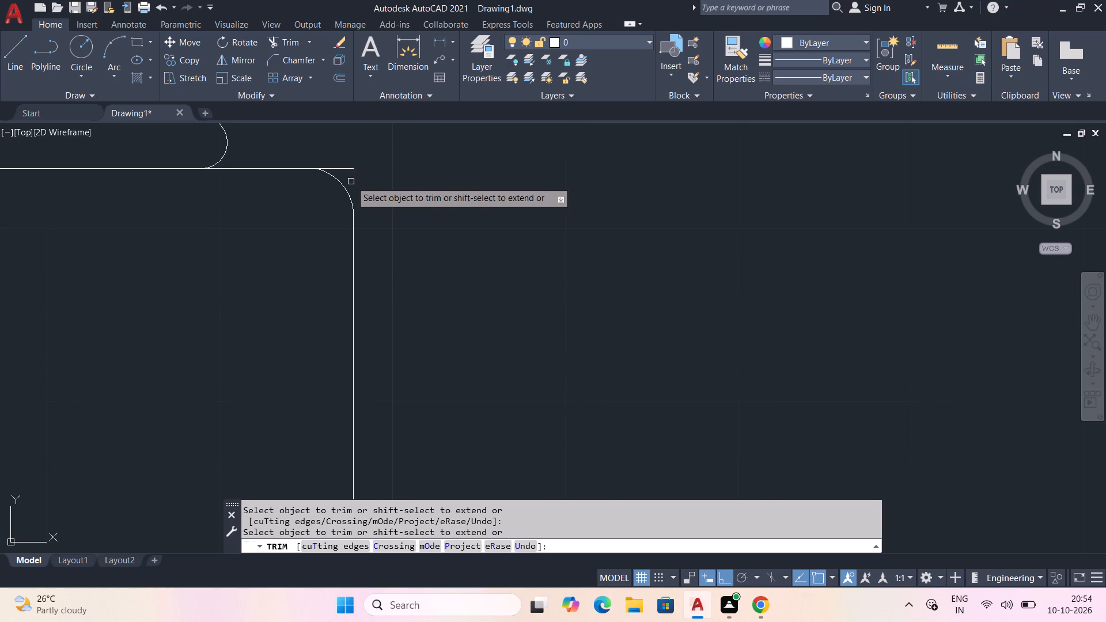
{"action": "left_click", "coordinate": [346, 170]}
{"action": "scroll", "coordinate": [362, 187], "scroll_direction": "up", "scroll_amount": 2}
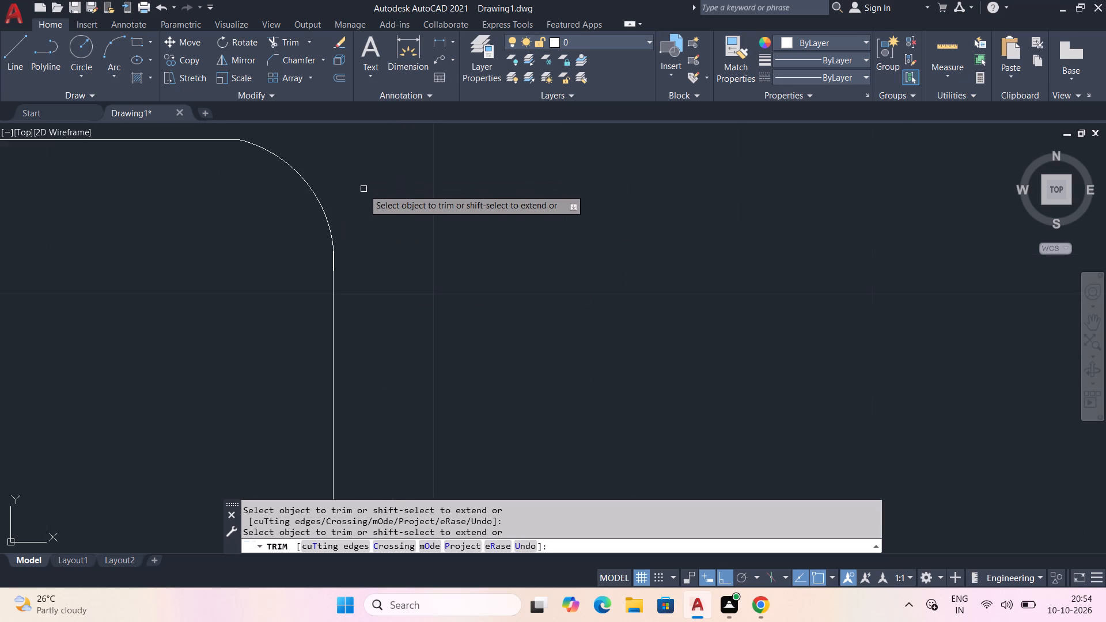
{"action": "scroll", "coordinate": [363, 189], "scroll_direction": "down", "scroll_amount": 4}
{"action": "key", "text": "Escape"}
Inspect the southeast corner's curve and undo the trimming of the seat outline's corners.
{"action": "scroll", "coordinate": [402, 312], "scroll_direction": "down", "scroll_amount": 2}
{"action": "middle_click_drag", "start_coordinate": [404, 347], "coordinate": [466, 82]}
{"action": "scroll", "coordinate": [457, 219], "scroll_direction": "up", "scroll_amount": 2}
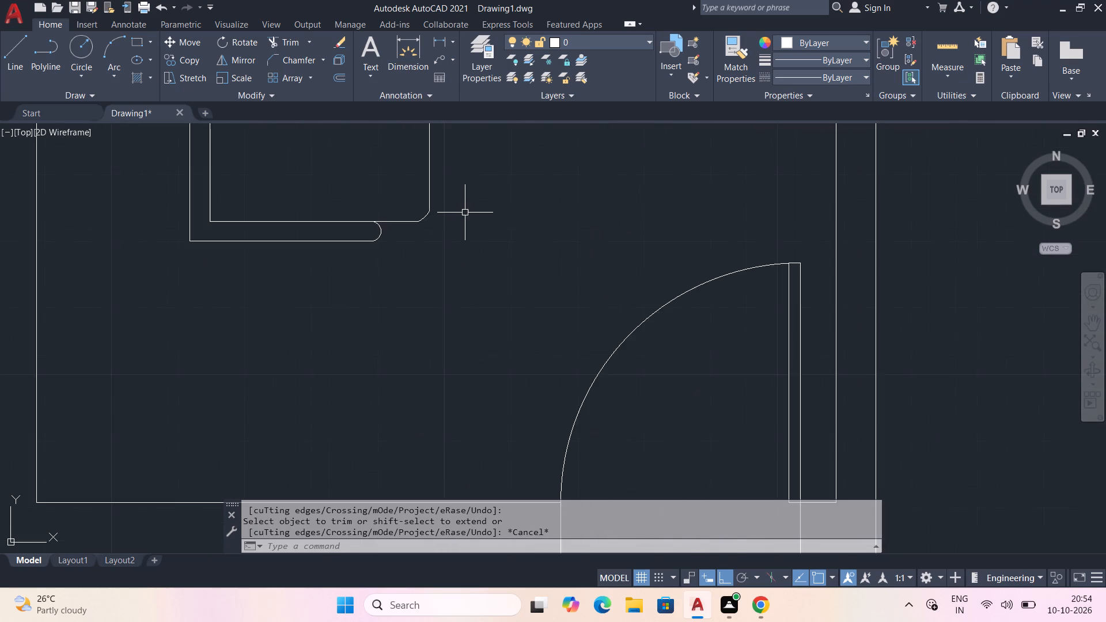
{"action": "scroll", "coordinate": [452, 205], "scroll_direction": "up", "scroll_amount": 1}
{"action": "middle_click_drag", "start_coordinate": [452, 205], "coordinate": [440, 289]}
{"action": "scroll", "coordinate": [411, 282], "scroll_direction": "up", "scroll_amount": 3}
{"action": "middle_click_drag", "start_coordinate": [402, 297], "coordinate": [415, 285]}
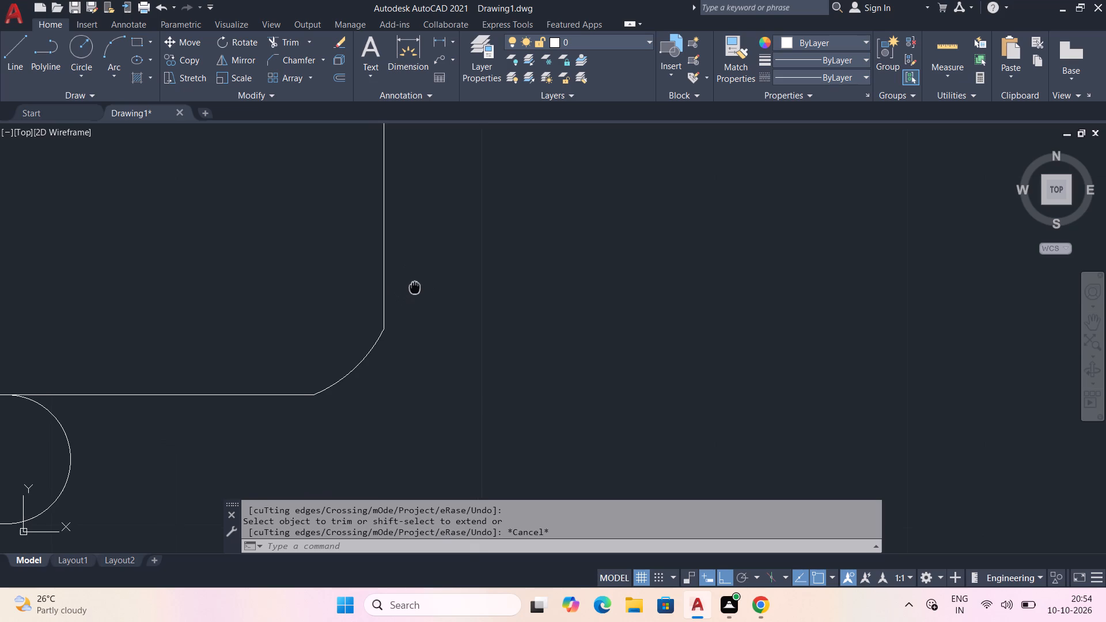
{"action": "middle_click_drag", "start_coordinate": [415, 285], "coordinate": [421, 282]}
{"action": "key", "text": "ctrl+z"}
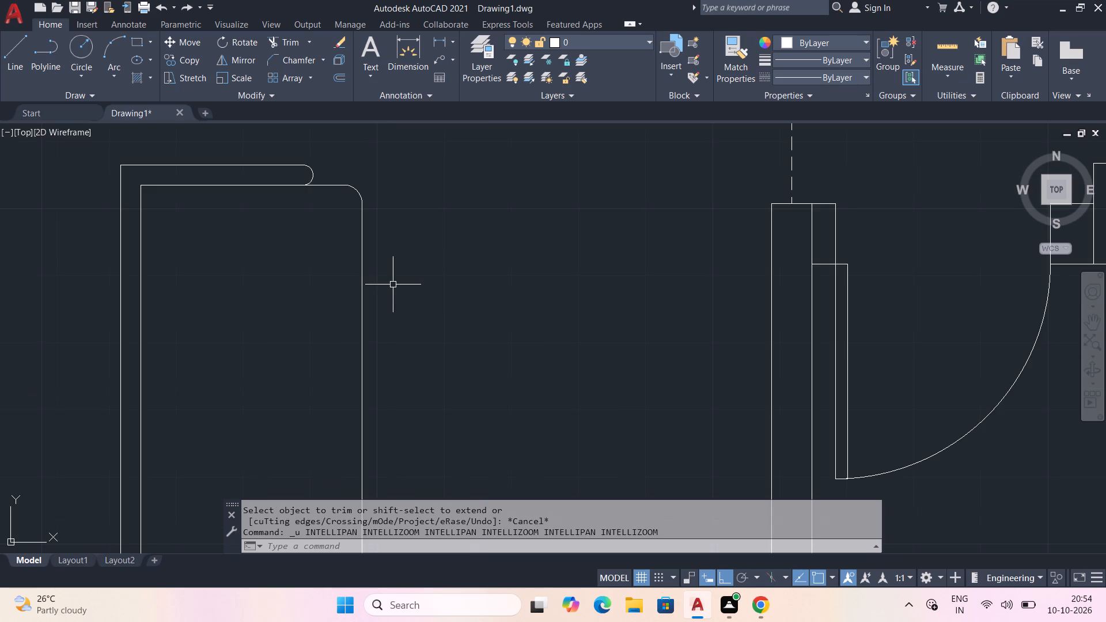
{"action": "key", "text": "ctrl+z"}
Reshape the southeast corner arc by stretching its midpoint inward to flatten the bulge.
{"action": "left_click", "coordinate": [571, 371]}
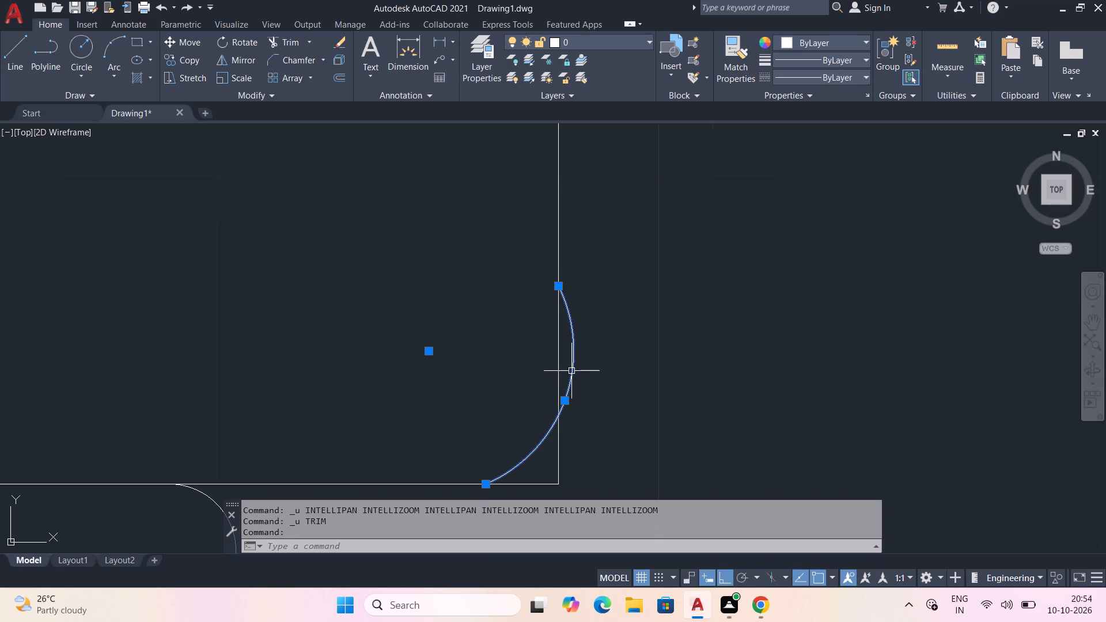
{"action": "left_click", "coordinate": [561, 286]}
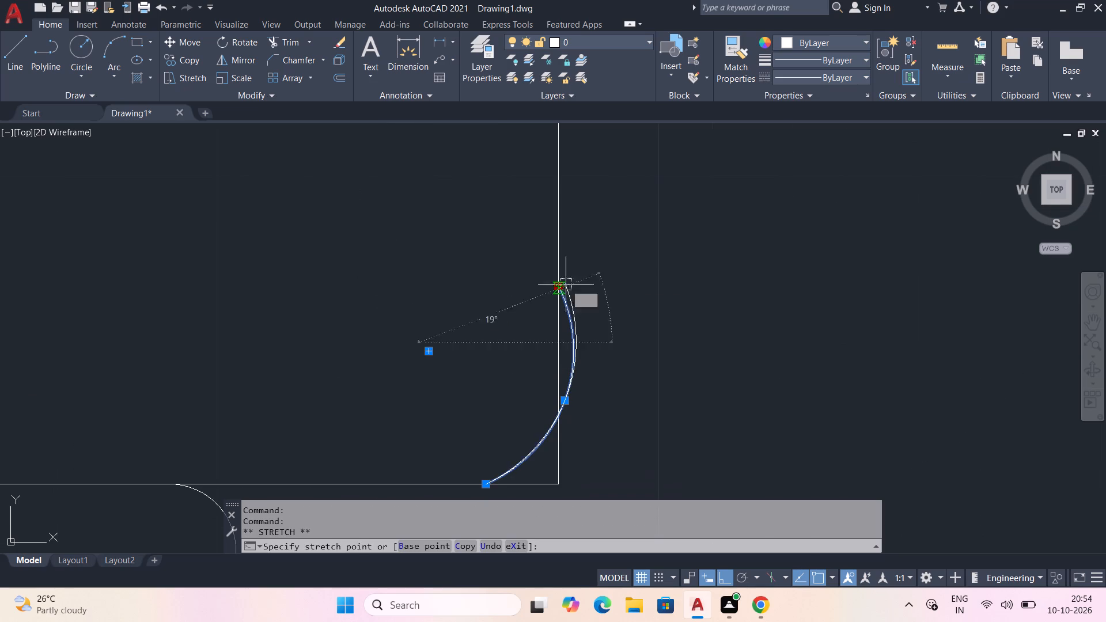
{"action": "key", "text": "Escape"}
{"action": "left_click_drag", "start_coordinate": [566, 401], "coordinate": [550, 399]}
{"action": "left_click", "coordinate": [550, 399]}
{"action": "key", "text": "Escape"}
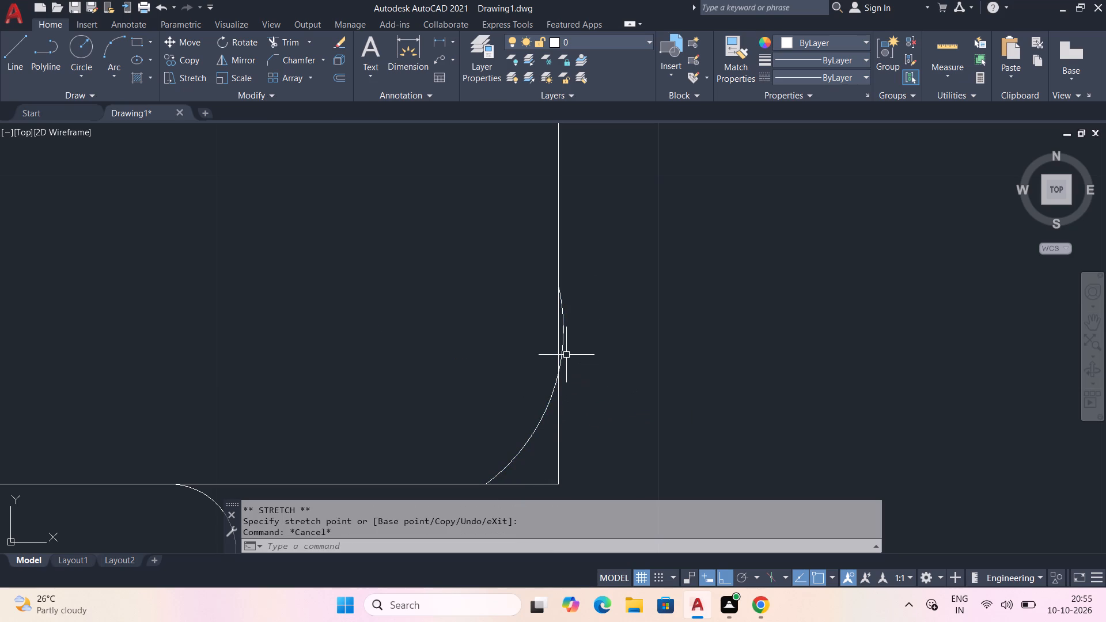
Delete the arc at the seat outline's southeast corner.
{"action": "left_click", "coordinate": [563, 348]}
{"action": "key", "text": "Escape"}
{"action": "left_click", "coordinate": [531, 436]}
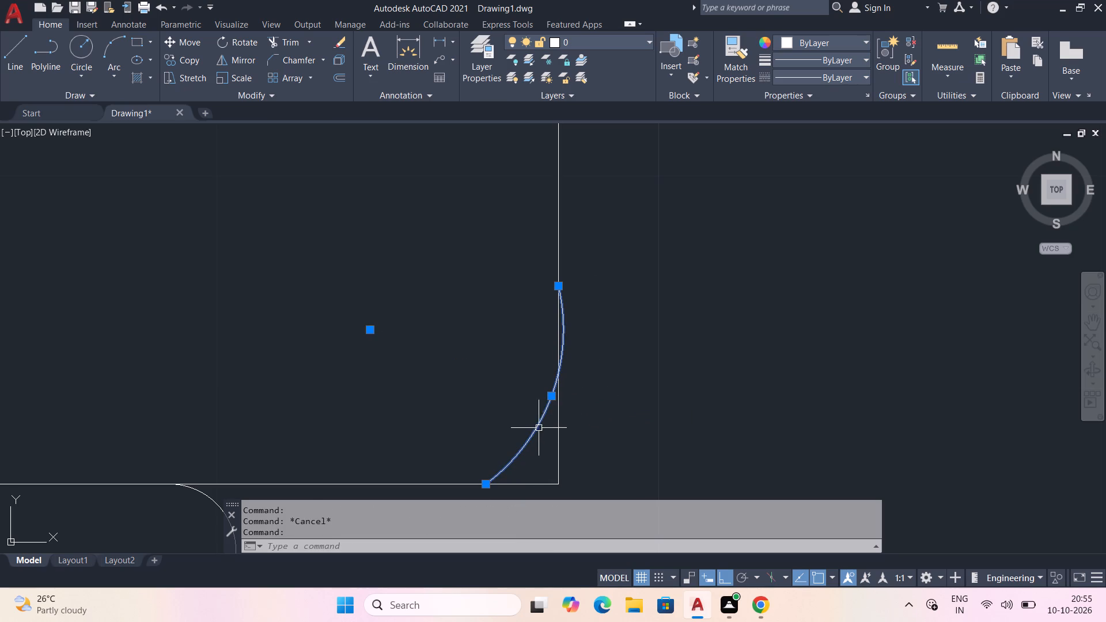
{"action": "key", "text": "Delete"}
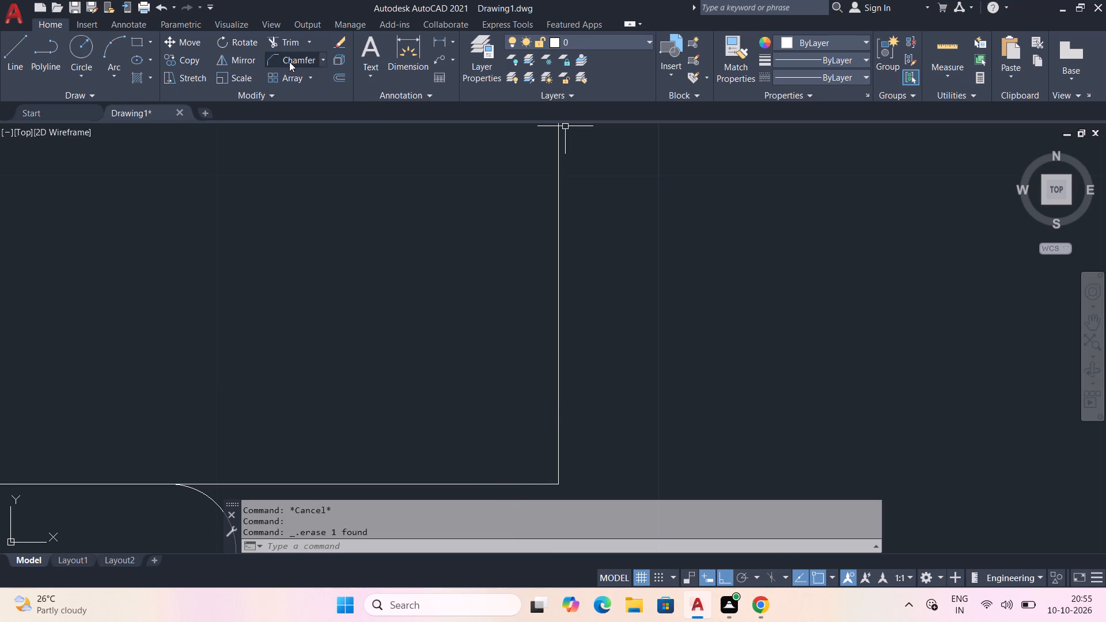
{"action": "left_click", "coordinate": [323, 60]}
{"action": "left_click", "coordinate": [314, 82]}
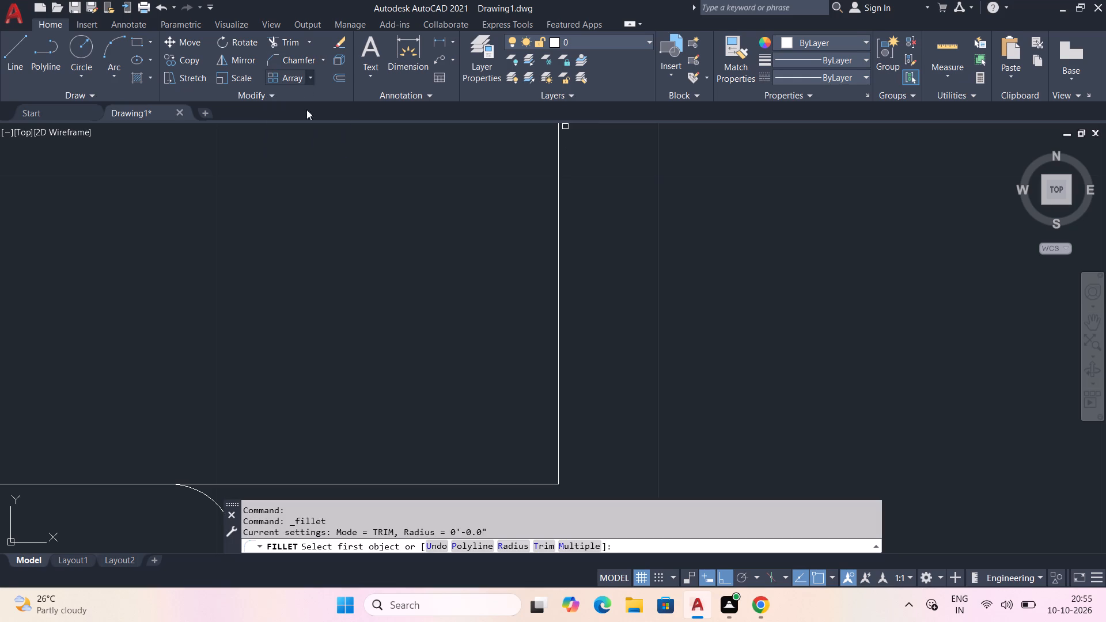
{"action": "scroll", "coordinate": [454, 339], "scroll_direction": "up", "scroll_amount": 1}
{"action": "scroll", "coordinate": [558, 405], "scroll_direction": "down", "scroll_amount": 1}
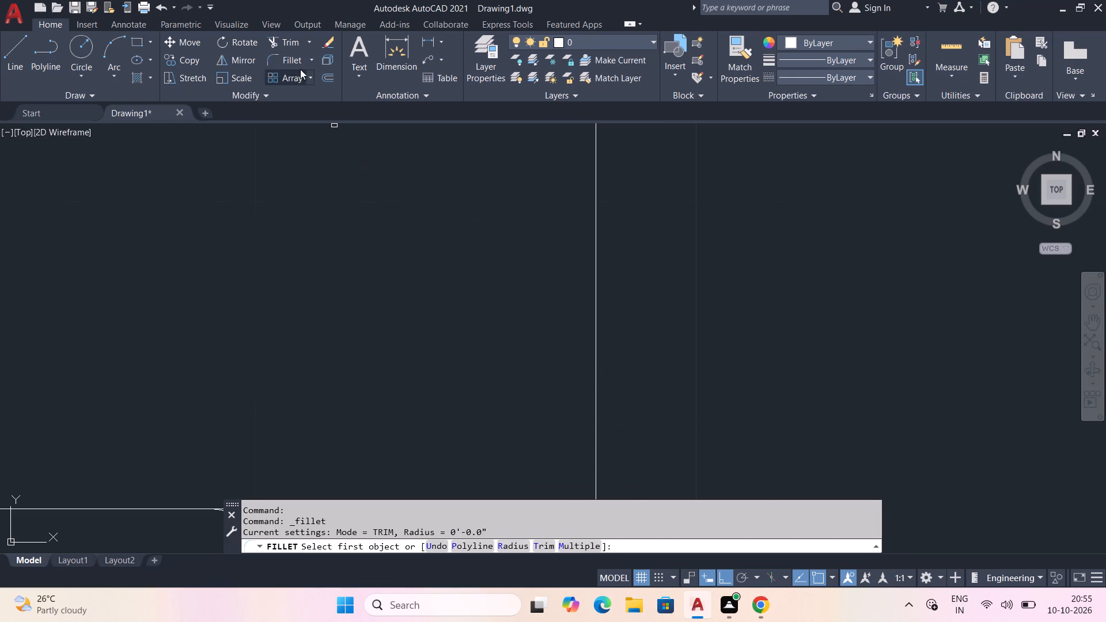
Draw a three-point arc at the seat outline's southeast corner, from the east line through the bottom line, ending about 5.2" above it.
{"action": "left_click", "coordinate": [115, 39]}
{"action": "scroll", "coordinate": [456, 366], "scroll_direction": "down", "scroll_amount": 1}
{"action": "middle_click_drag", "start_coordinate": [481, 370], "coordinate": [486, 199]}
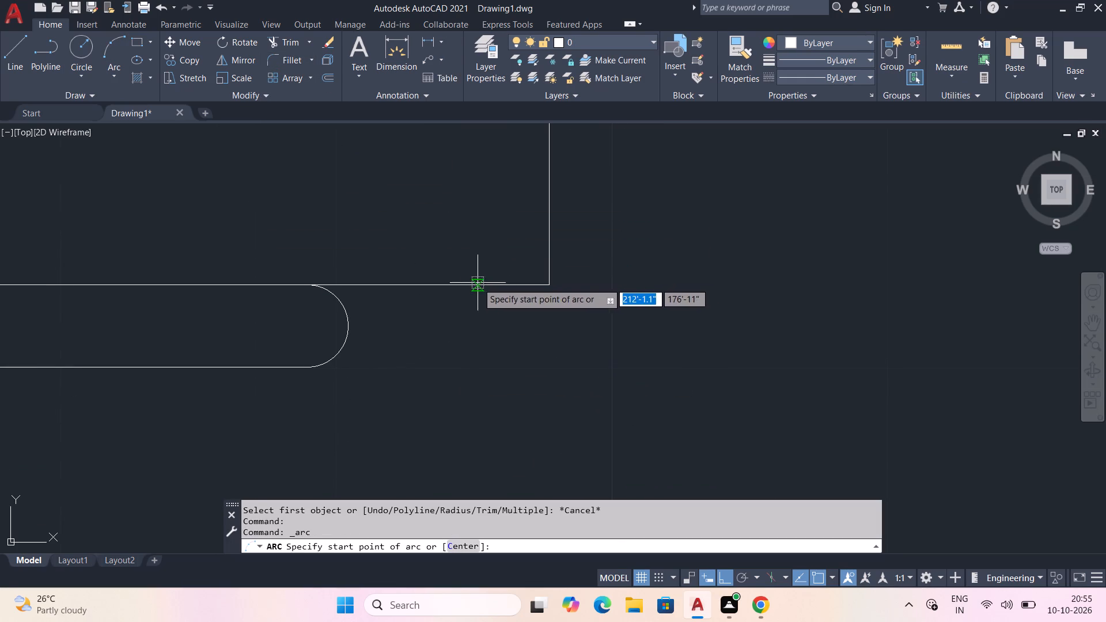
{"action": "left_click", "coordinate": [549, 209]}
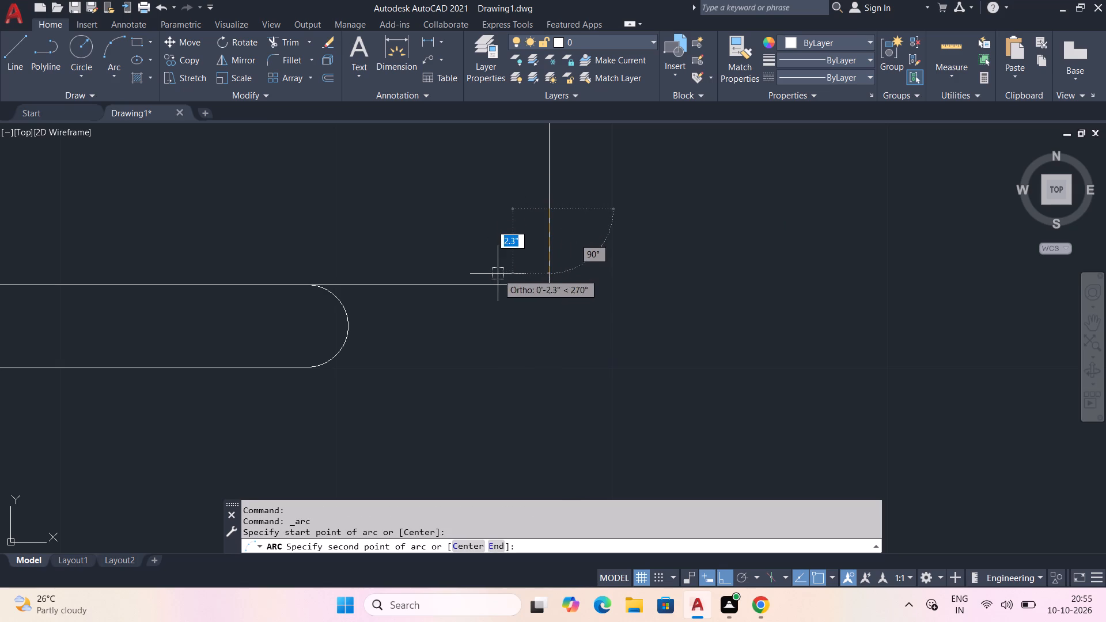
{"action": "left_click", "coordinate": [486, 282]}
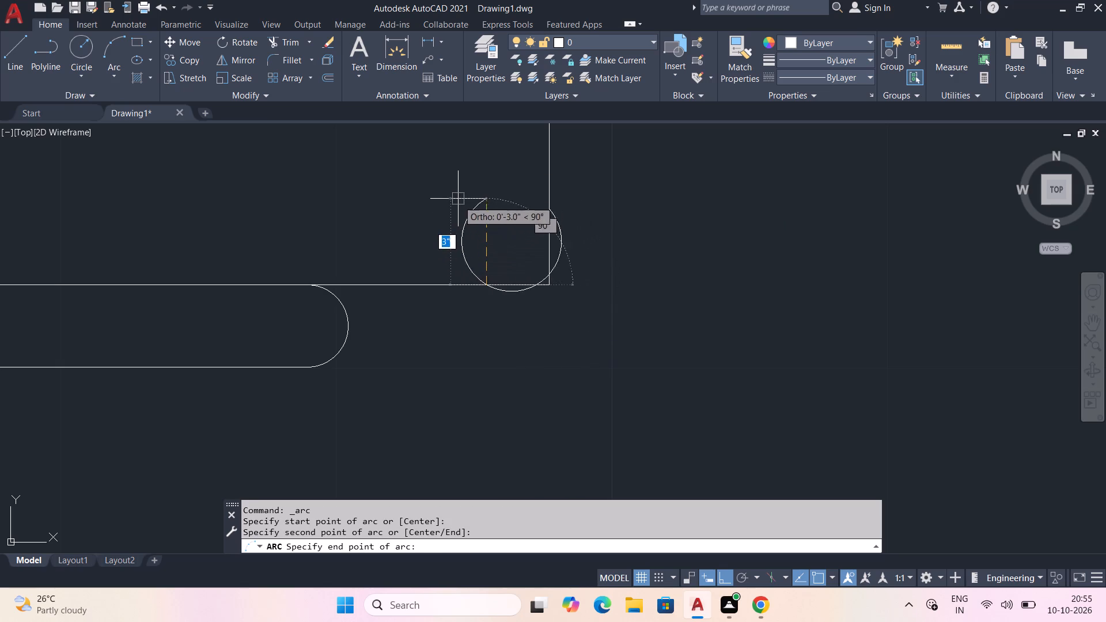
{"action": "left_click", "coordinate": [502, 141]}
{"action": "key", "text": "Escape"}
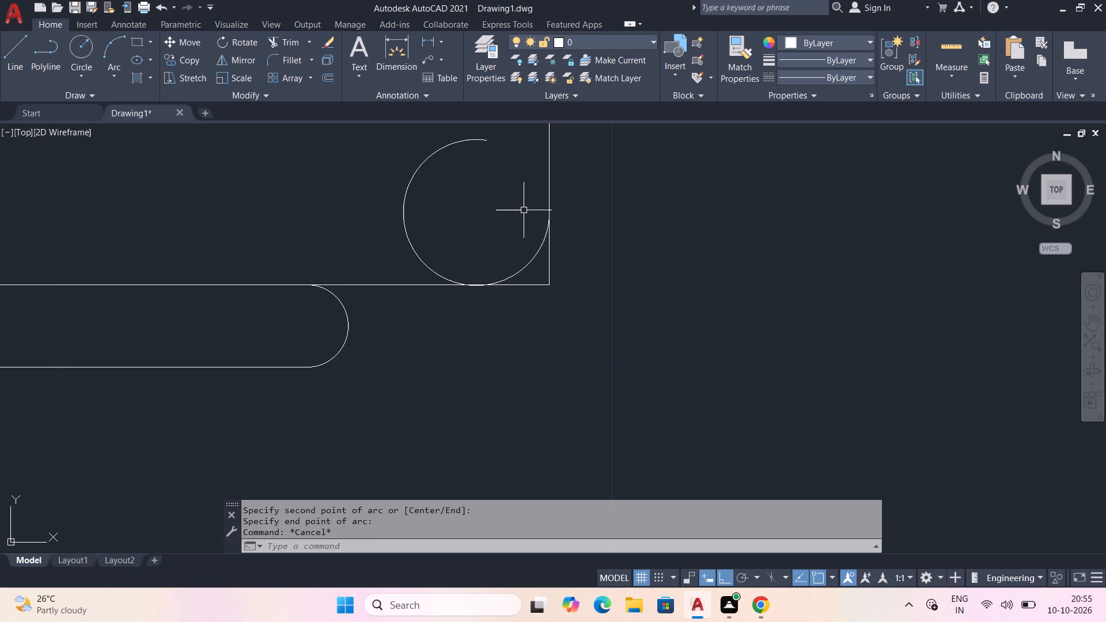
Trim the bottom and east line stubs outside the southeast corner arc and remove the arc's excess inside the seat outline.
{"action": "key", "text": "t"}
{"action": "key", "text": "r"}
{"action": "key", "text": "space"}
{"action": "left_click", "coordinate": [527, 285]}
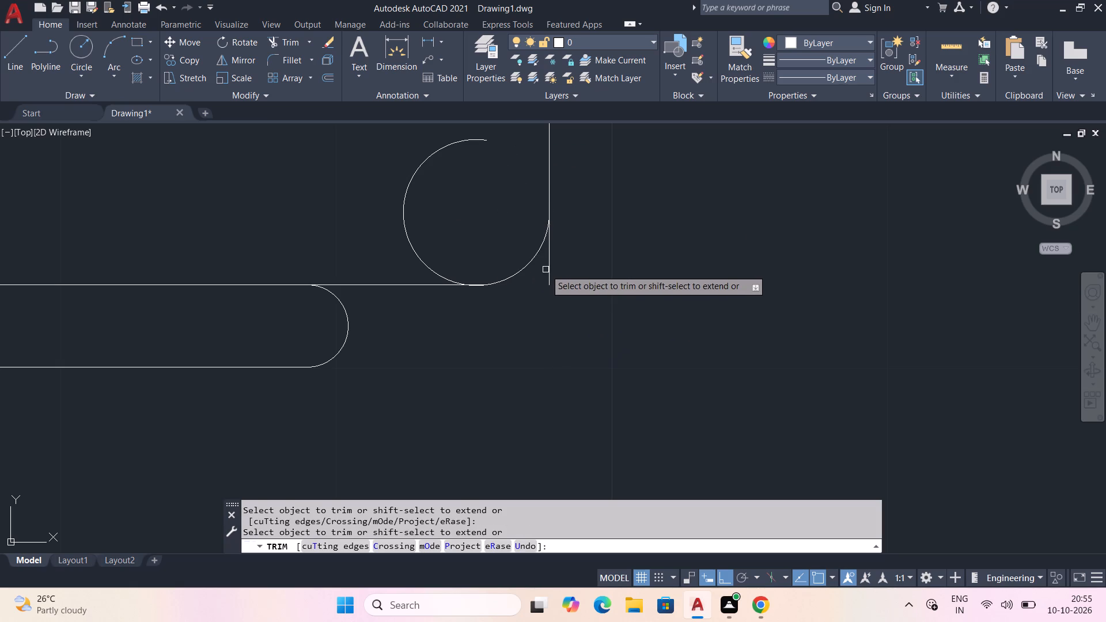
{"action": "left_click", "coordinate": [554, 261]}
{"action": "left_click", "coordinate": [554, 263]}
{"action": "left_click", "coordinate": [553, 261]}
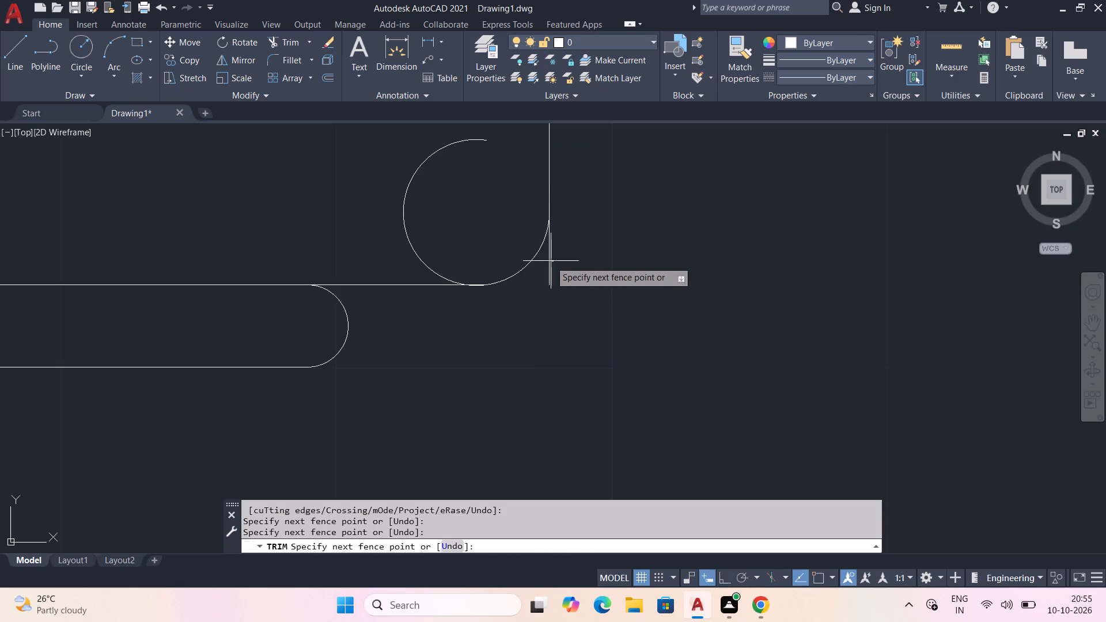
{"action": "left_click", "coordinate": [551, 259]}
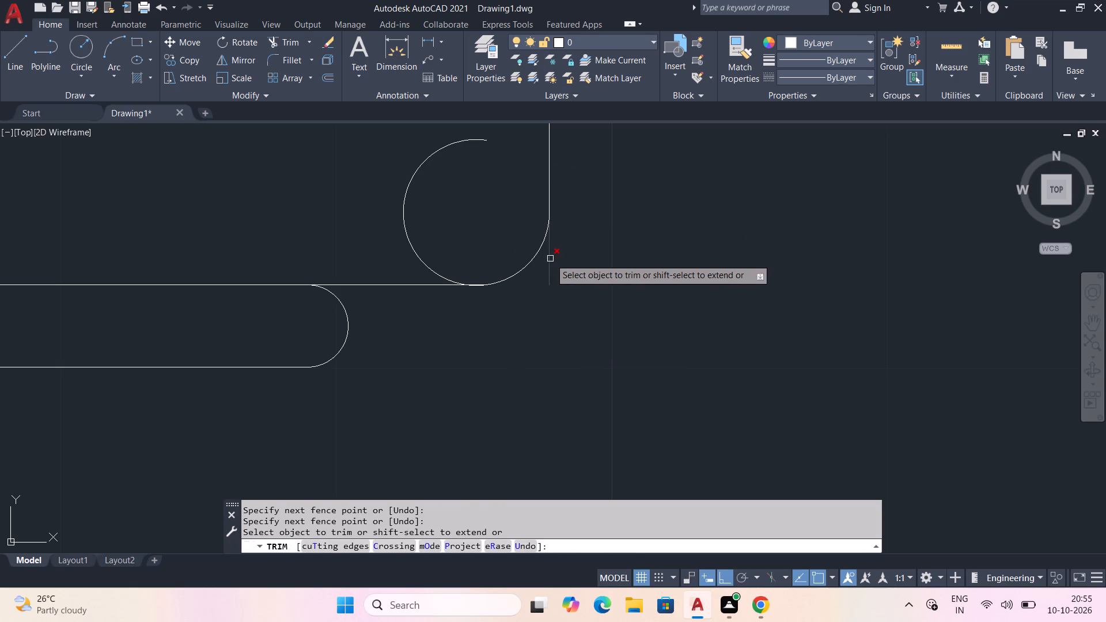
{"action": "left_click", "coordinate": [550, 259]}
{"action": "left_click", "coordinate": [417, 255]}
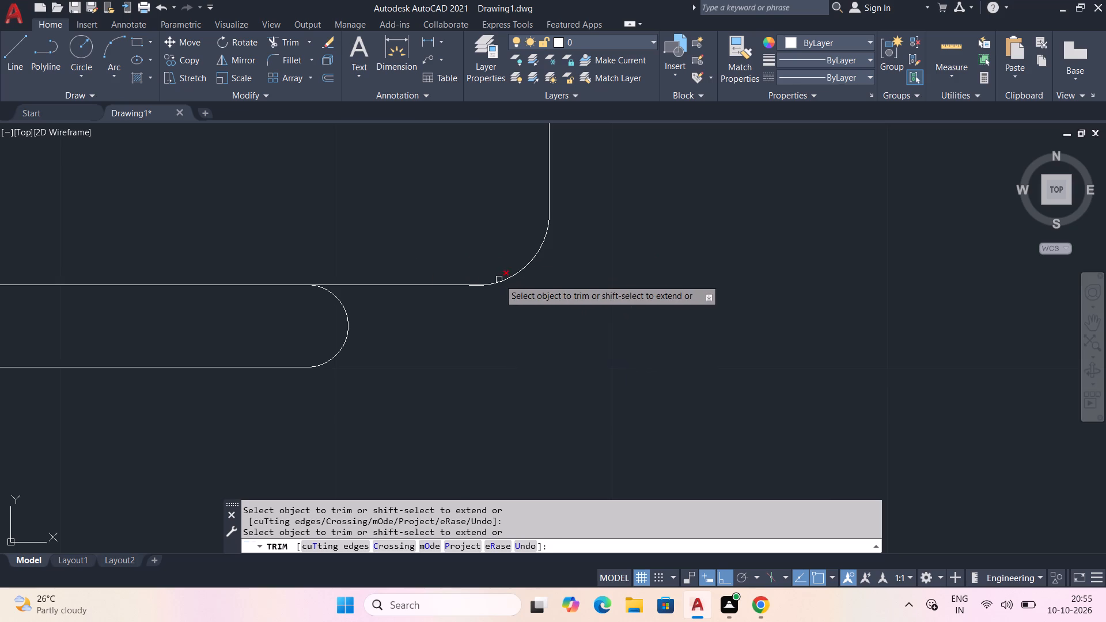
Trim the line stubs outside the arc at the seat outline's northeast corner.
{"action": "scroll", "coordinate": [510, 294], "scroll_direction": "down", "scroll_amount": 2}
{"action": "scroll", "coordinate": [618, 280], "scroll_direction": "down", "scroll_amount": 4}
{"action": "scroll", "coordinate": [656, 178], "scroll_direction": "up", "scroll_amount": 2}
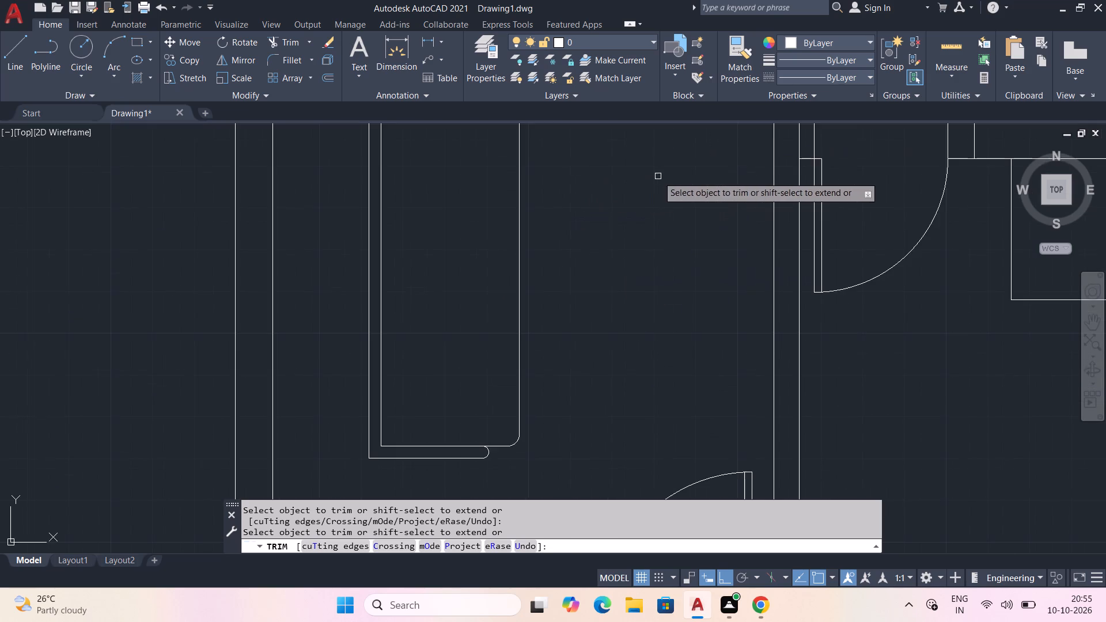
{"action": "middle_click_drag", "start_coordinate": [620, 181], "coordinate": [560, 352]}
{"action": "scroll", "coordinate": [474, 279], "scroll_direction": "up", "scroll_amount": 1}
{"action": "left_click", "coordinate": [450, 282]}
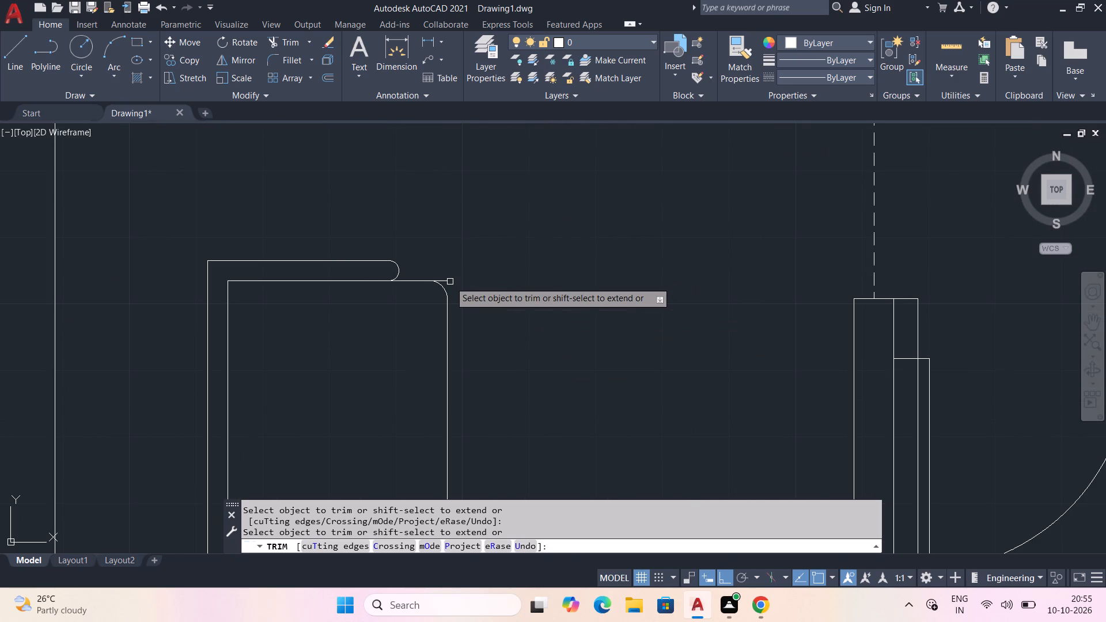
{"action": "left_click", "coordinate": [446, 282]}
{"action": "key", "text": "Escape"}
Stretch the northeast corner arc's ends farther along the east and top lines, and pull its midpoint inward to a radius of about 4.8".
{"action": "scroll", "coordinate": [472, 304], "scroll_direction": "down", "scroll_amount": 2}
{"action": "middle_click_drag", "start_coordinate": [491, 408], "coordinate": [493, 289]}
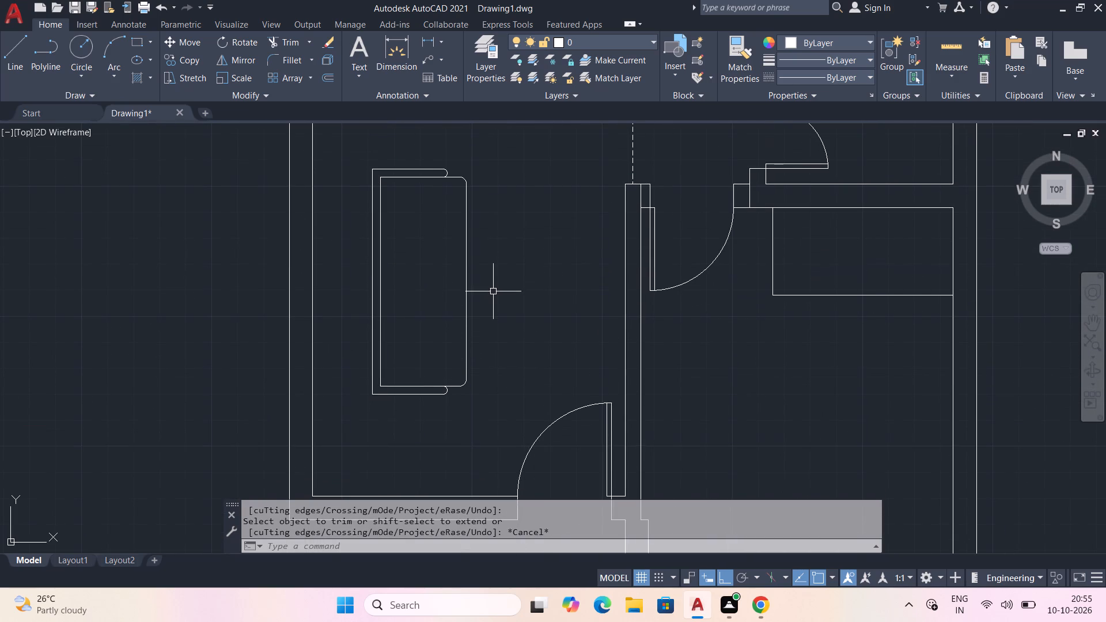
{"action": "middle_click_drag", "start_coordinate": [491, 268], "coordinate": [478, 327]}
{"action": "scroll", "coordinate": [454, 260], "scroll_direction": "up", "scroll_amount": 4}
{"action": "middle_click_drag", "start_coordinate": [457, 217], "coordinate": [467, 333]}
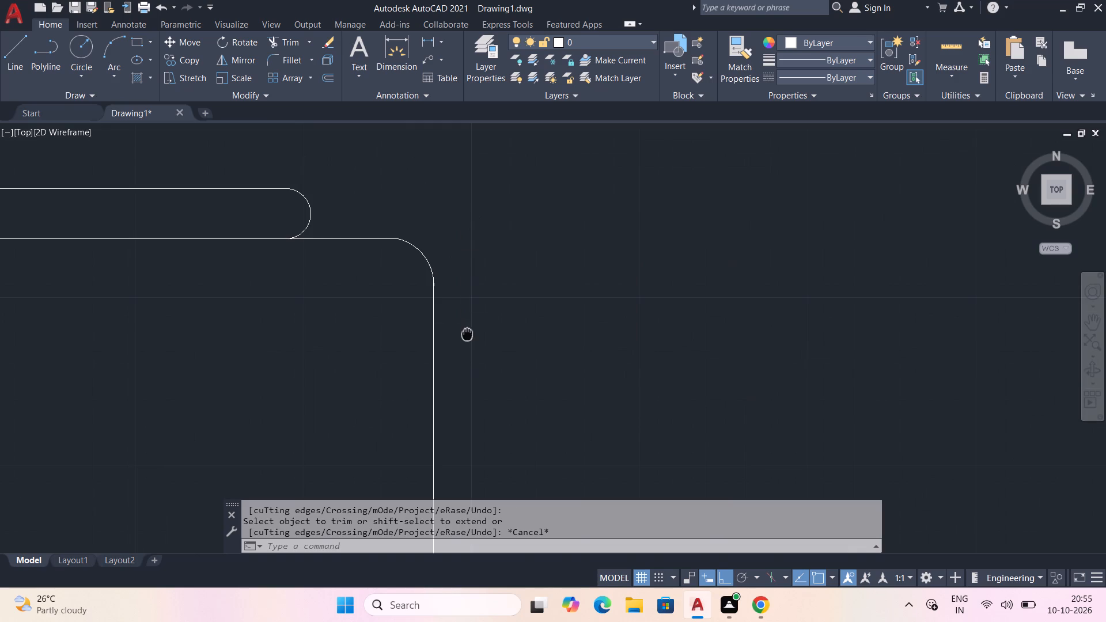
{"action": "left_click", "coordinate": [427, 253]}
{"action": "left_click", "coordinate": [457, 246]}
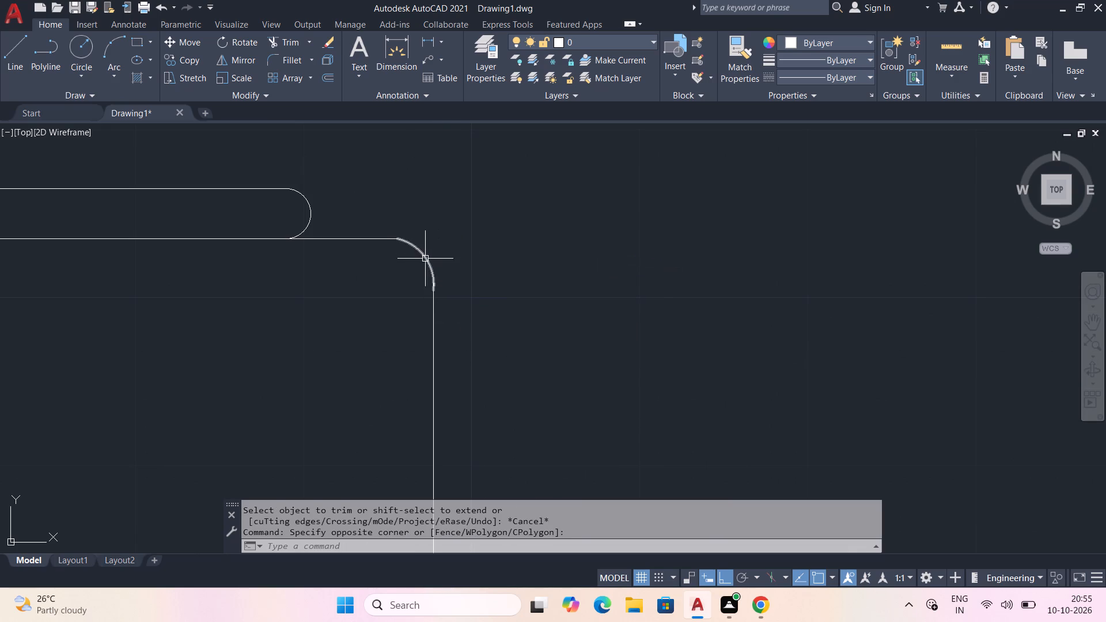
{"action": "left_click", "coordinate": [427, 258]}
{"action": "left_click_drag", "start_coordinate": [437, 294], "coordinate": [435, 303]}
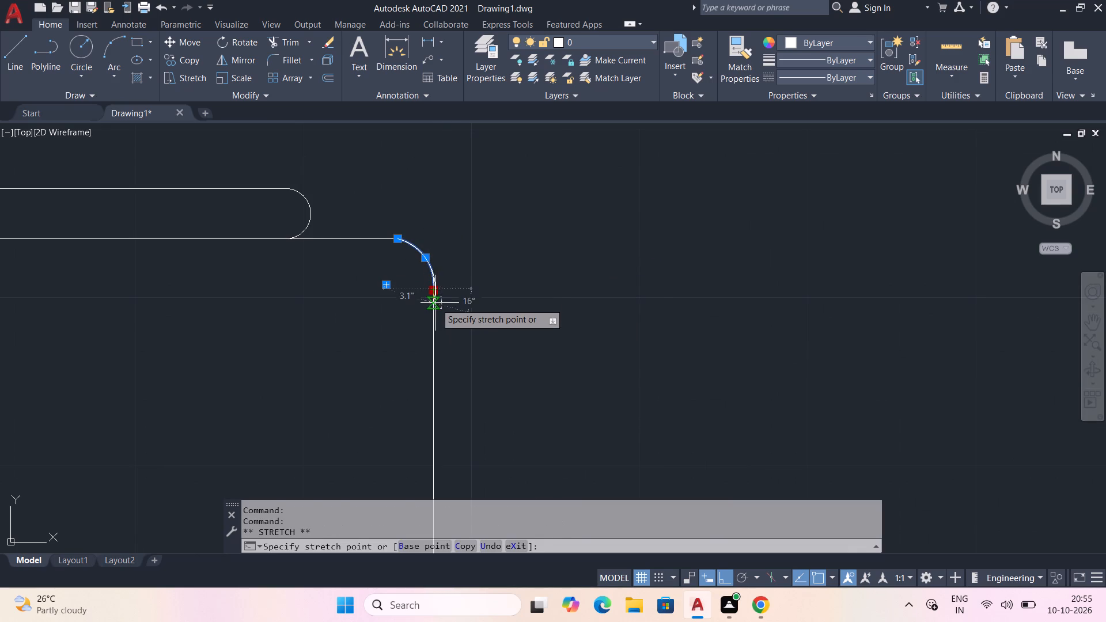
{"action": "left_click_drag", "start_coordinate": [435, 303], "coordinate": [435, 304]}
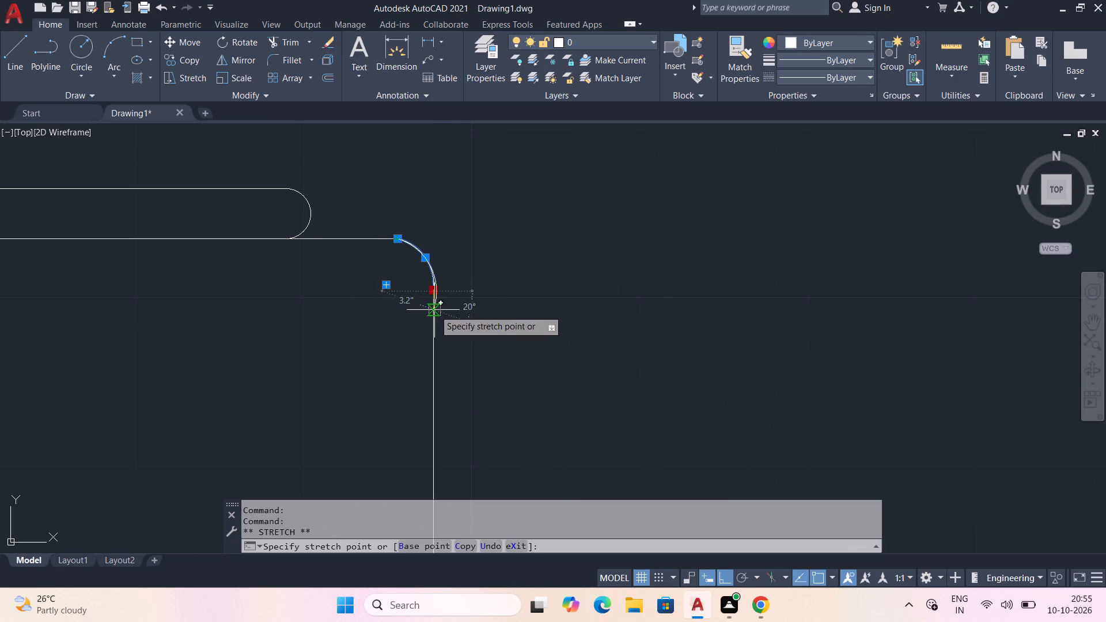
{"action": "left_click", "coordinate": [434, 310]}
{"action": "left_click", "coordinate": [400, 241]}
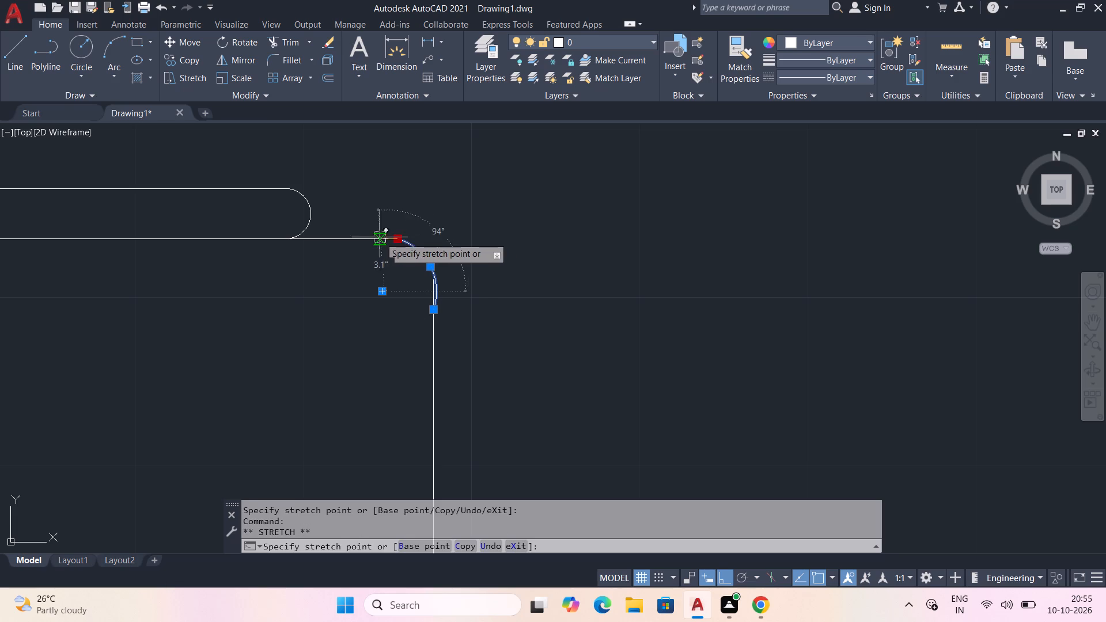
{"action": "left_click", "coordinate": [372, 235]}
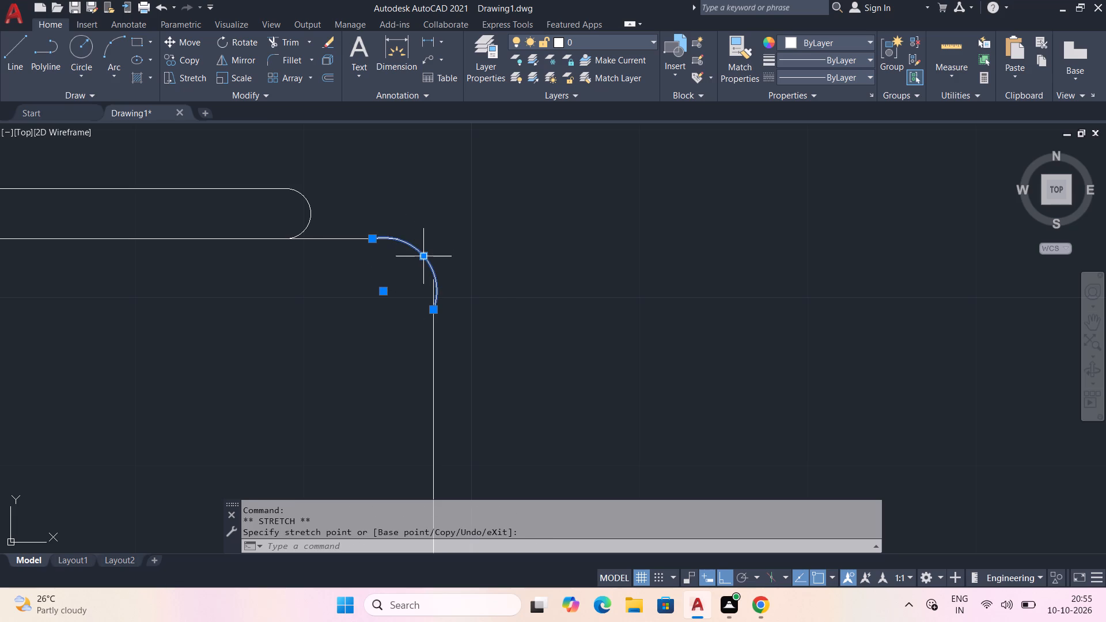
{"action": "left_click", "coordinate": [421, 256]}
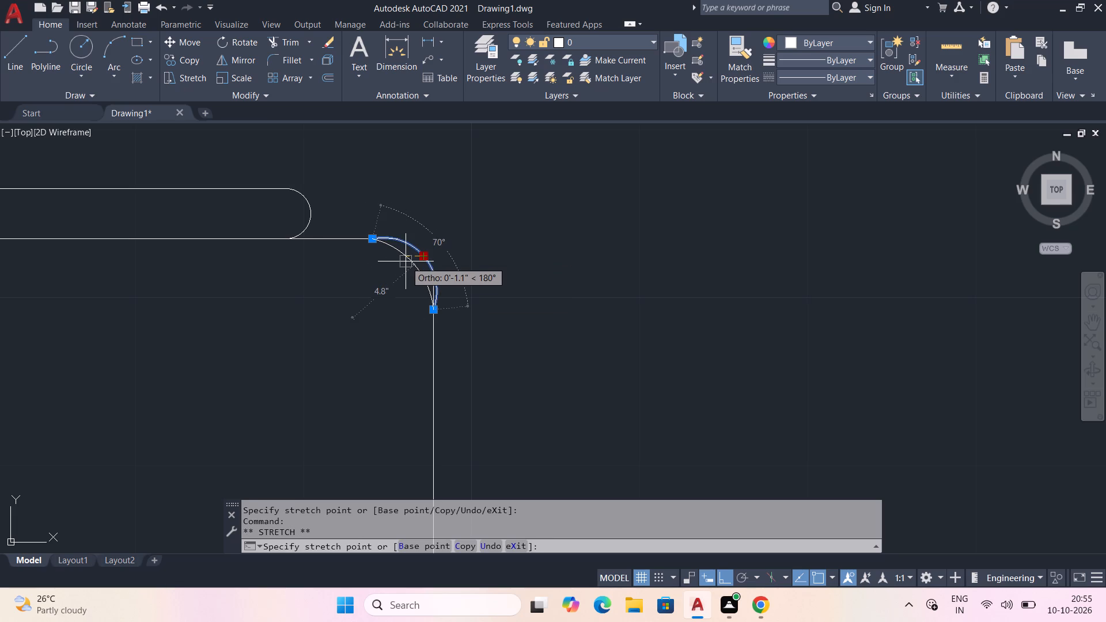
{"action": "left_click", "coordinate": [407, 261]}
{"action": "key", "text": "Escape"}
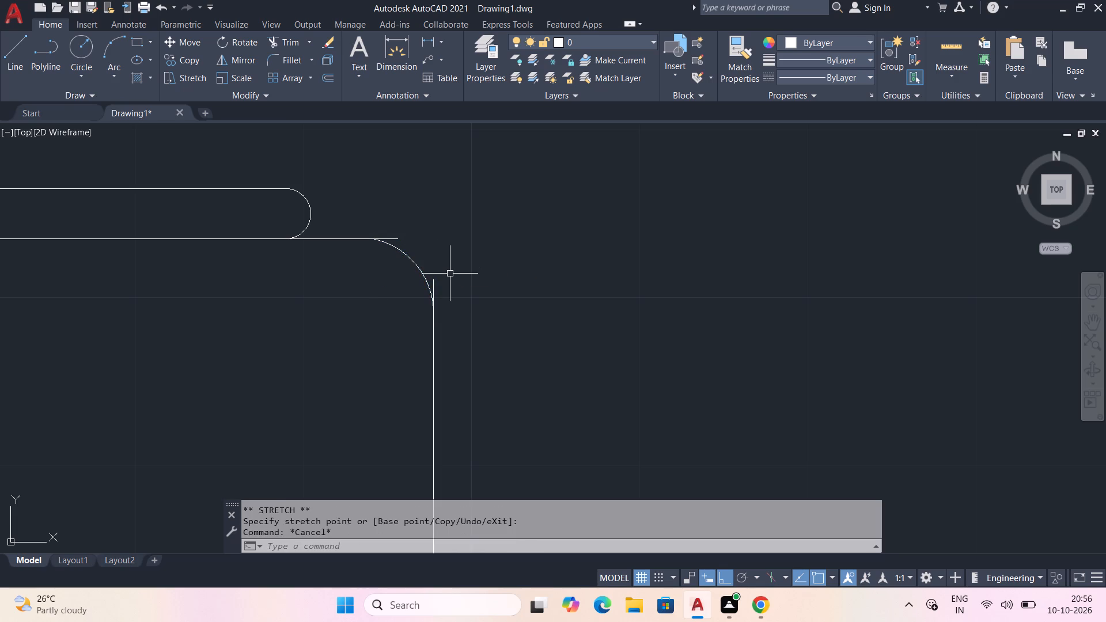
Trim the top and east line stubs outside the enlarged arc at the seat outline's northeast corner.
{"action": "type", "text": "tr"}
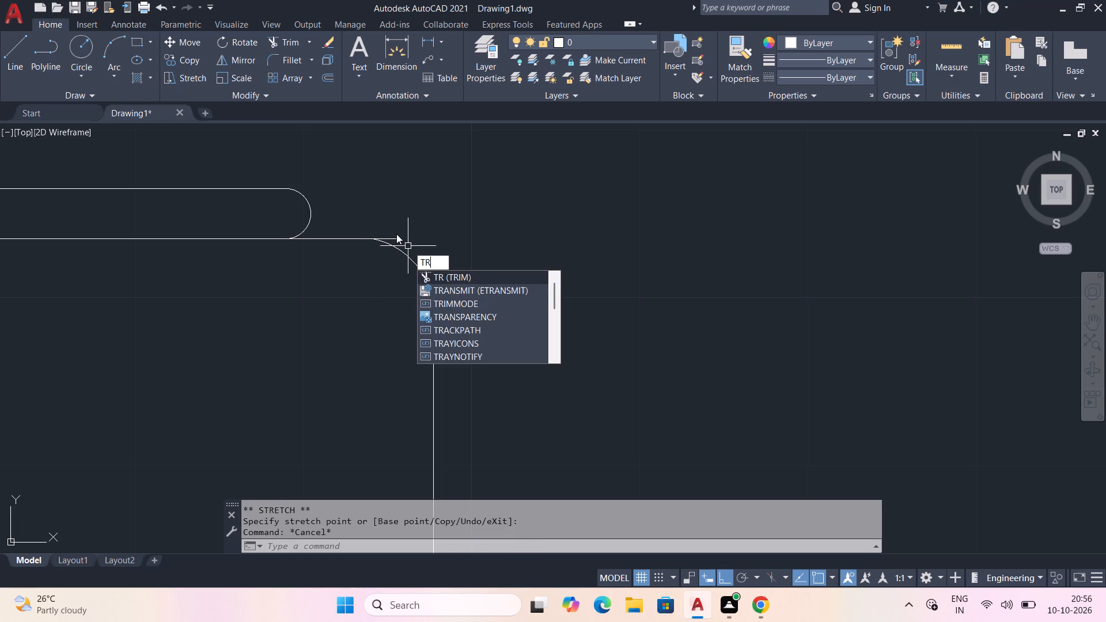
{"action": "key", "text": "space"}
{"action": "left_click", "coordinate": [395, 238]}
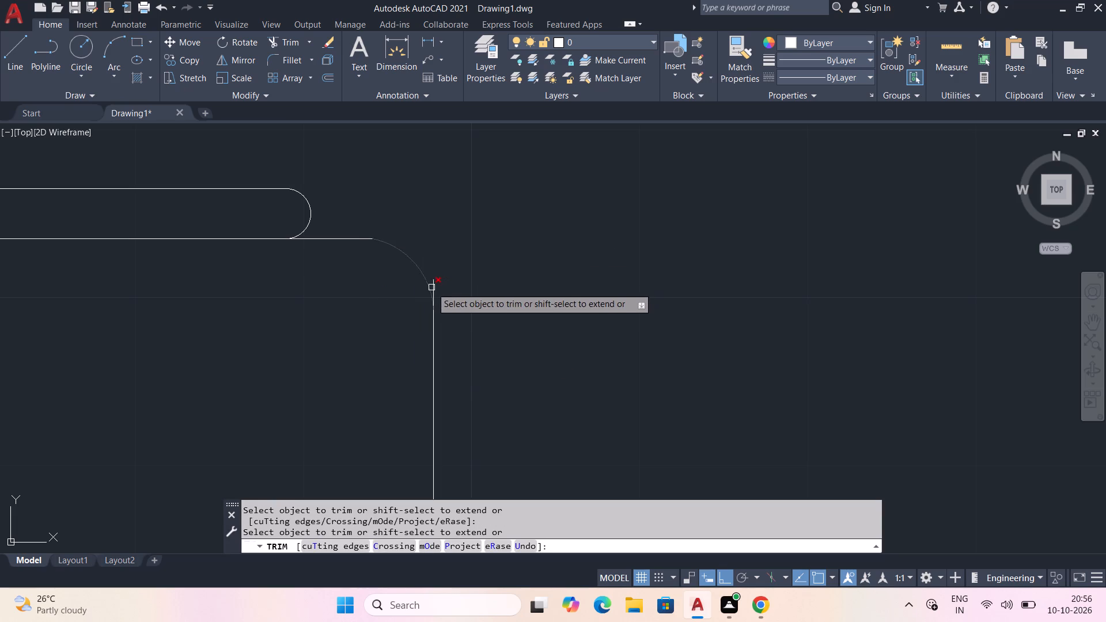
{"action": "left_click", "coordinate": [433, 286]}
{"action": "key", "text": "Escape"}
Stretch the southeast corner arc's ends farther along the bottom and east lines, and pull its midpoint inward to match the northeast corner.
{"action": "scroll", "coordinate": [484, 320], "scroll_direction": "down", "scroll_amount": 3}
{"action": "scroll", "coordinate": [511, 384], "scroll_direction": "down", "scroll_amount": 1}
{"action": "middle_click_drag", "start_coordinate": [509, 382], "coordinate": [511, 192]}
{"action": "scroll", "coordinate": [578, 411], "scroll_direction": "down", "scroll_amount": 1}
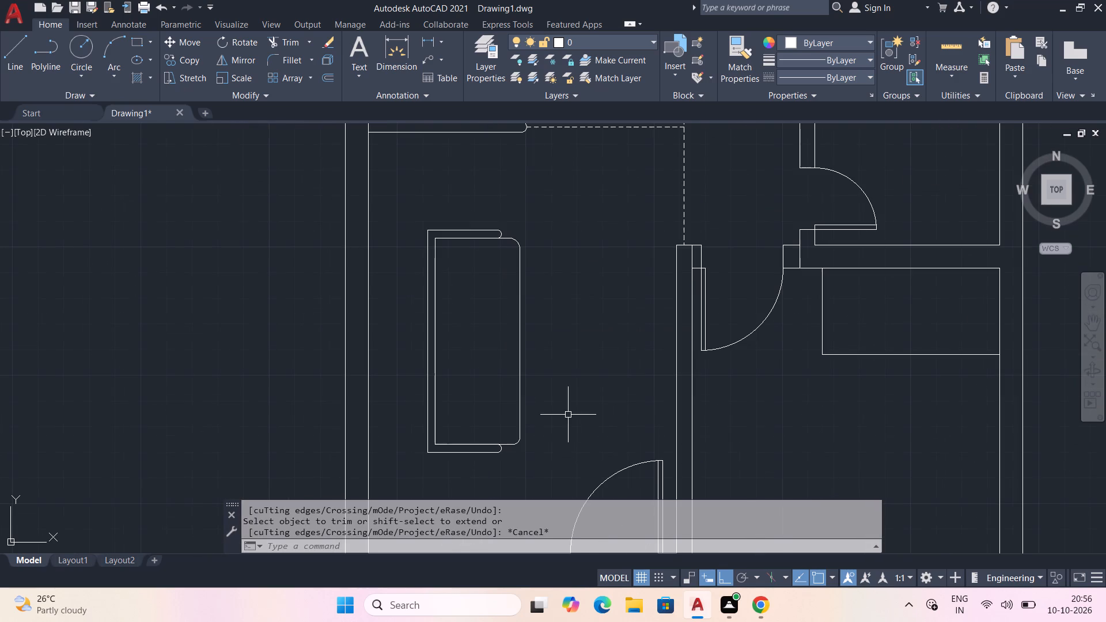
{"action": "middle_click_drag", "start_coordinate": [550, 409], "coordinate": [537, 383]}
{"action": "scroll", "coordinate": [509, 397], "scroll_direction": "up", "scroll_amount": 2}
{"action": "scroll", "coordinate": [494, 461], "scroll_direction": "up", "scroll_amount": 1}
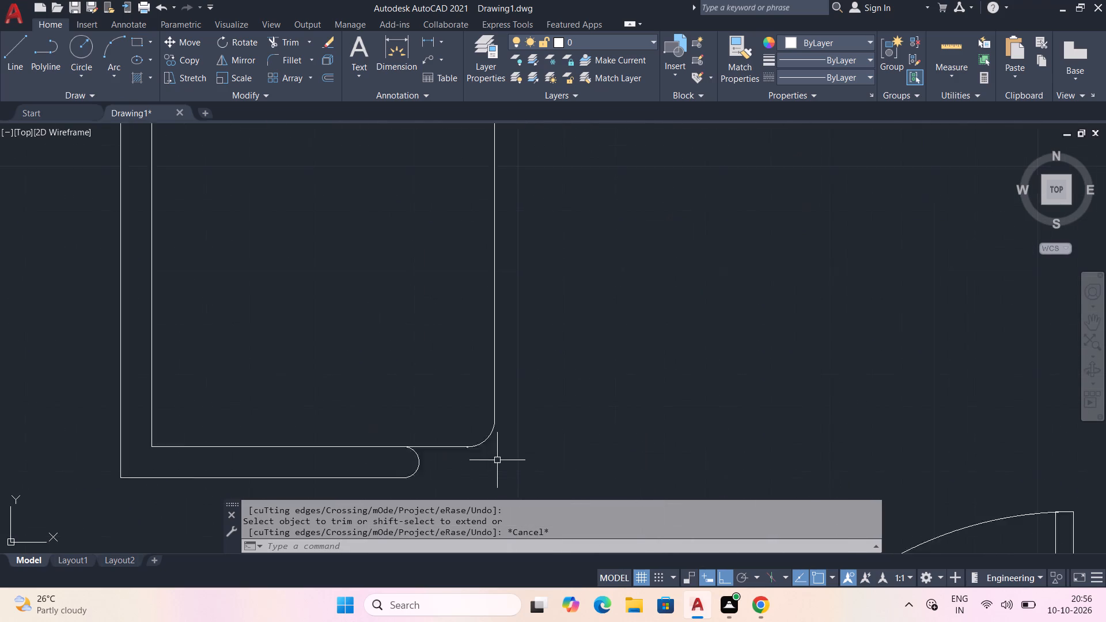
{"action": "scroll", "coordinate": [497, 460], "scroll_direction": "up", "scroll_amount": 1}
{"action": "left_click", "coordinate": [477, 431]}
{"action": "scroll", "coordinate": [477, 431], "scroll_direction": "up", "scroll_amount": 3}
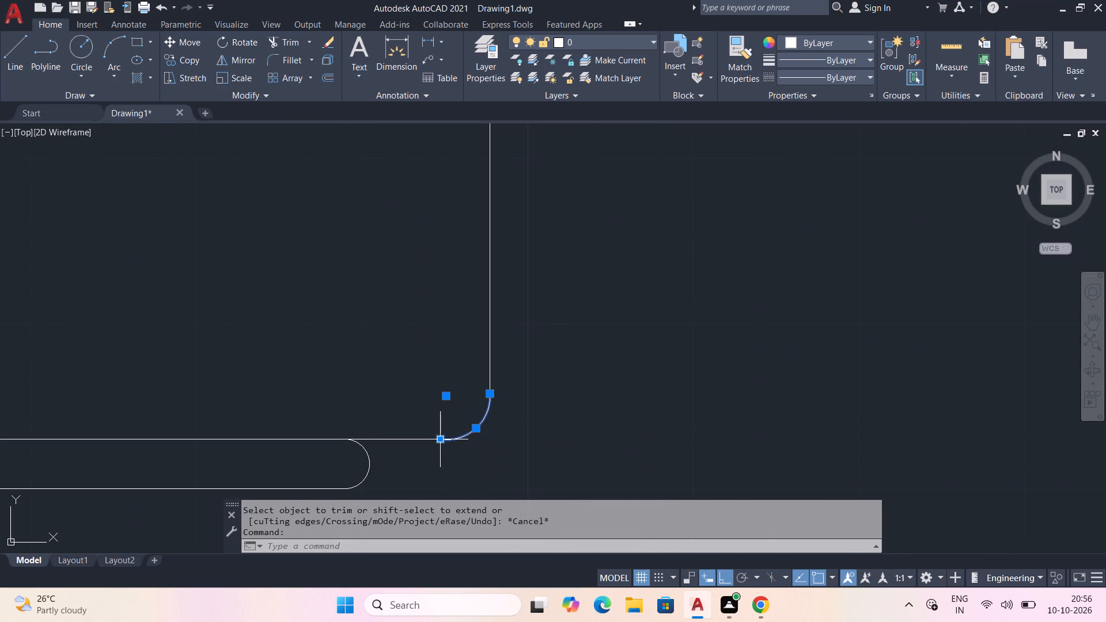
{"action": "left_click", "coordinate": [438, 441]}
{"action": "left_click", "coordinate": [421, 439]}
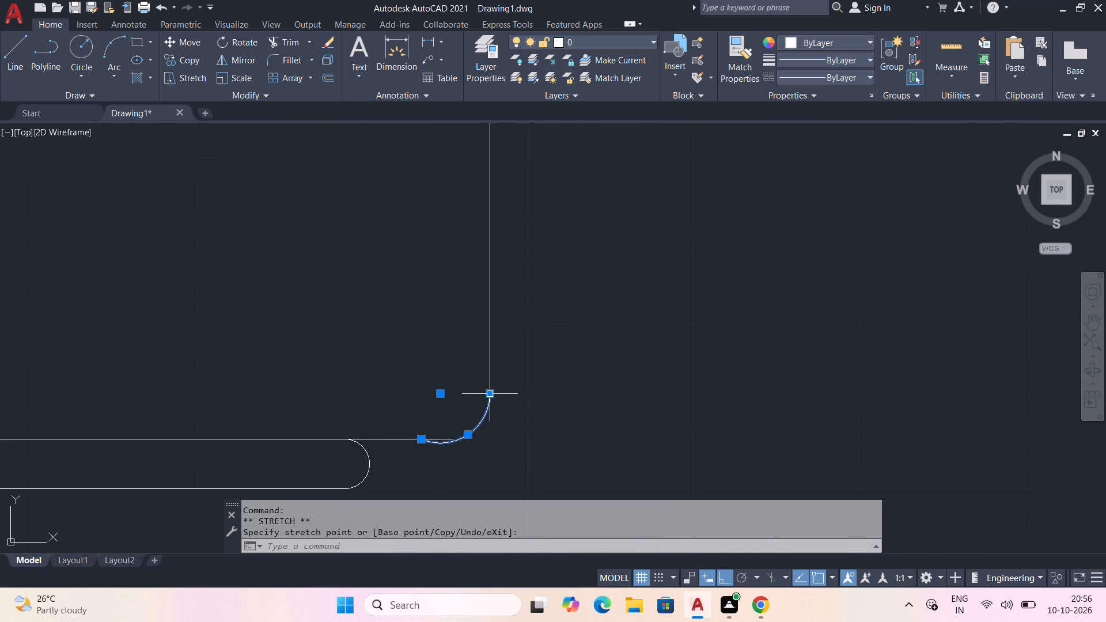
{"action": "left_click_drag", "start_coordinate": [491, 394], "coordinate": [494, 377]}
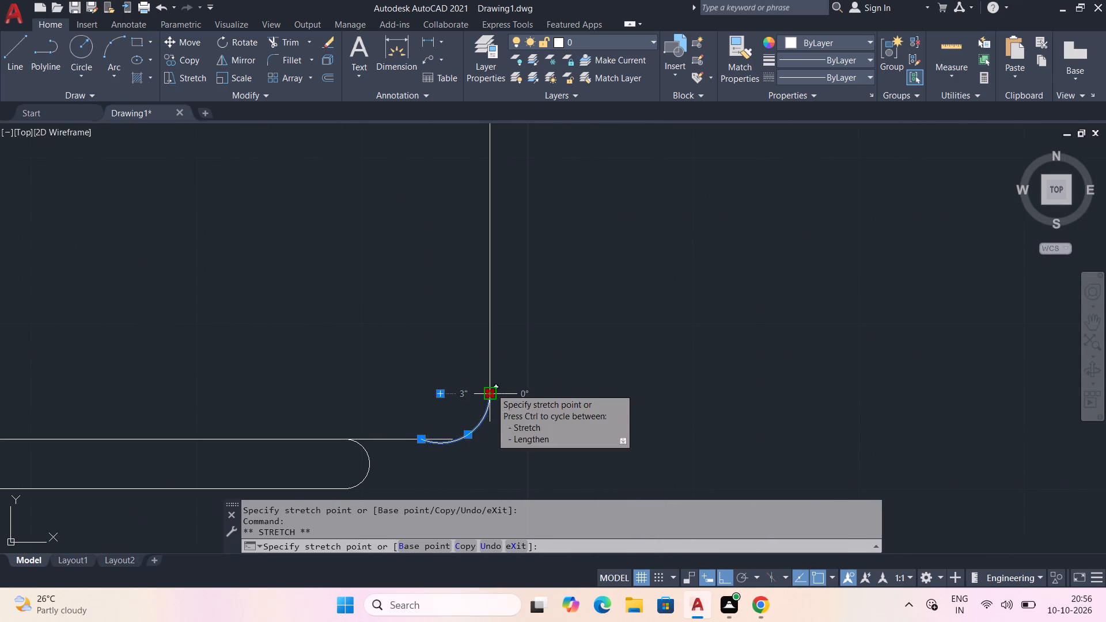
{"action": "left_click_drag", "start_coordinate": [491, 384], "coordinate": [491, 371]}
{"action": "left_click", "coordinate": [475, 436]}
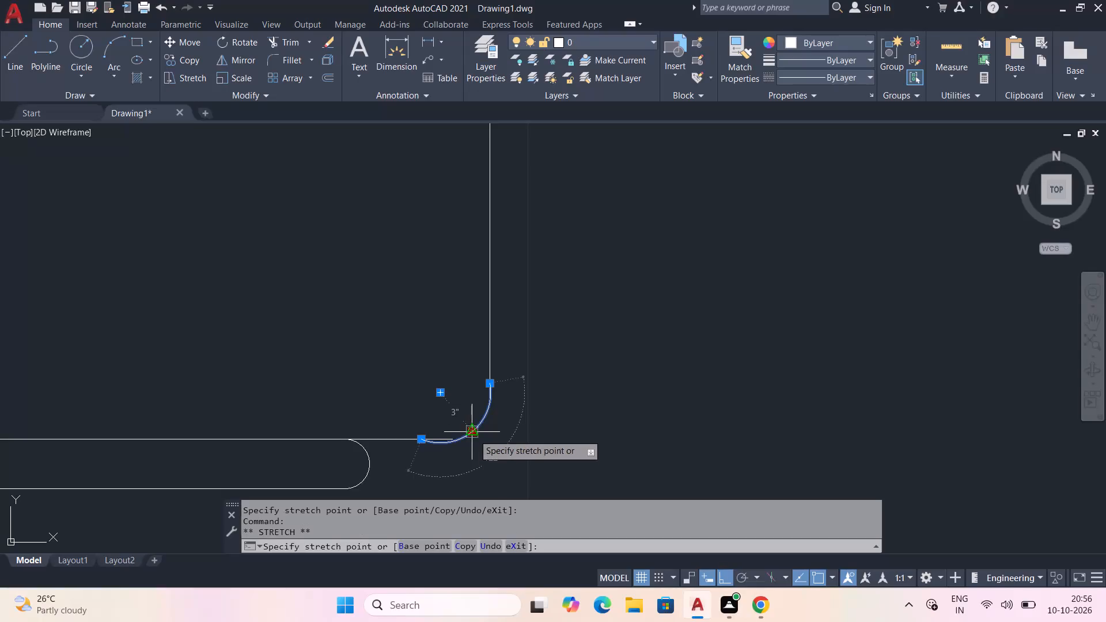
{"action": "left_click", "coordinate": [466, 420]}
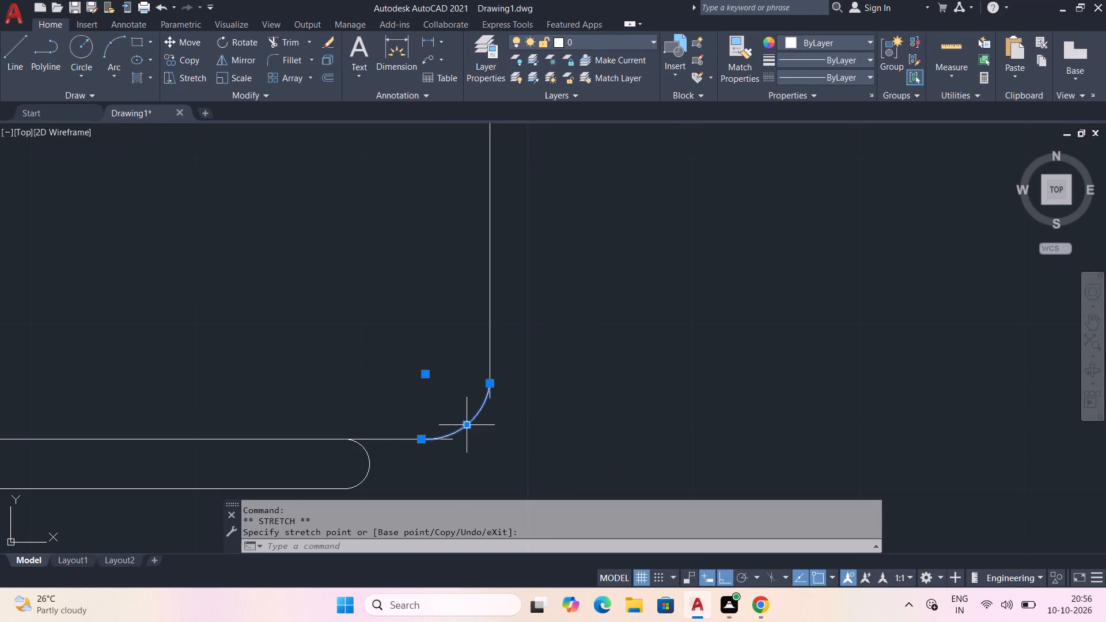
{"action": "scroll", "coordinate": [481, 443], "scroll_direction": "up", "scroll_amount": 2}
{"action": "key", "text": "Escape"}
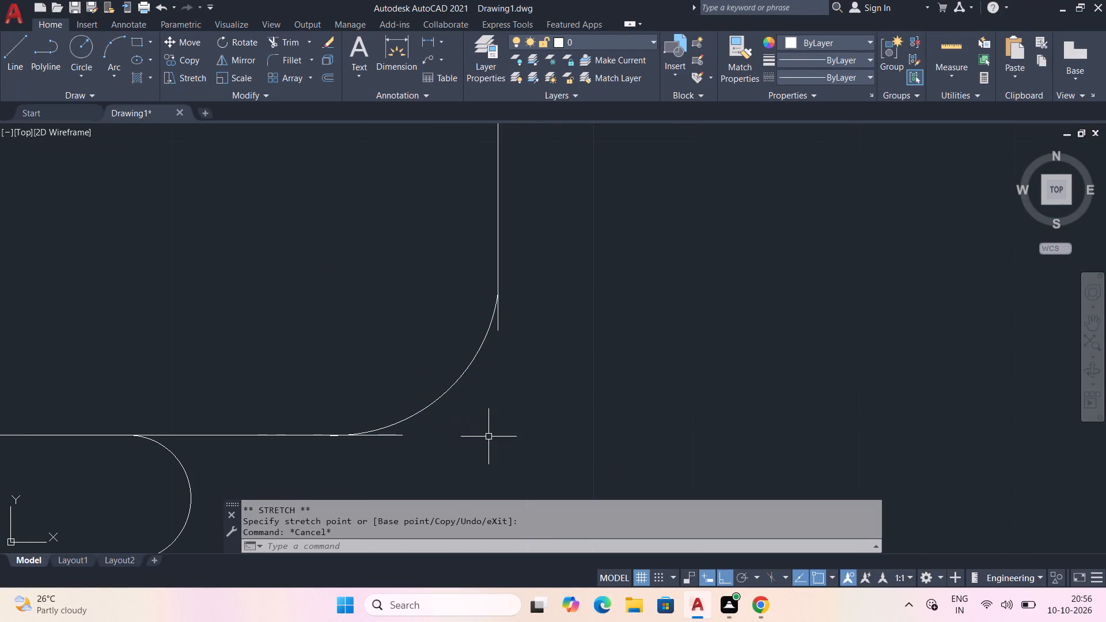
Trim the bottom and east line stubs outside the enlarged arc at the seat outline's southeast corner.
{"action": "type", "text": "tr"}
{"action": "key", "text": "space"}
{"action": "left_click", "coordinate": [395, 435]}
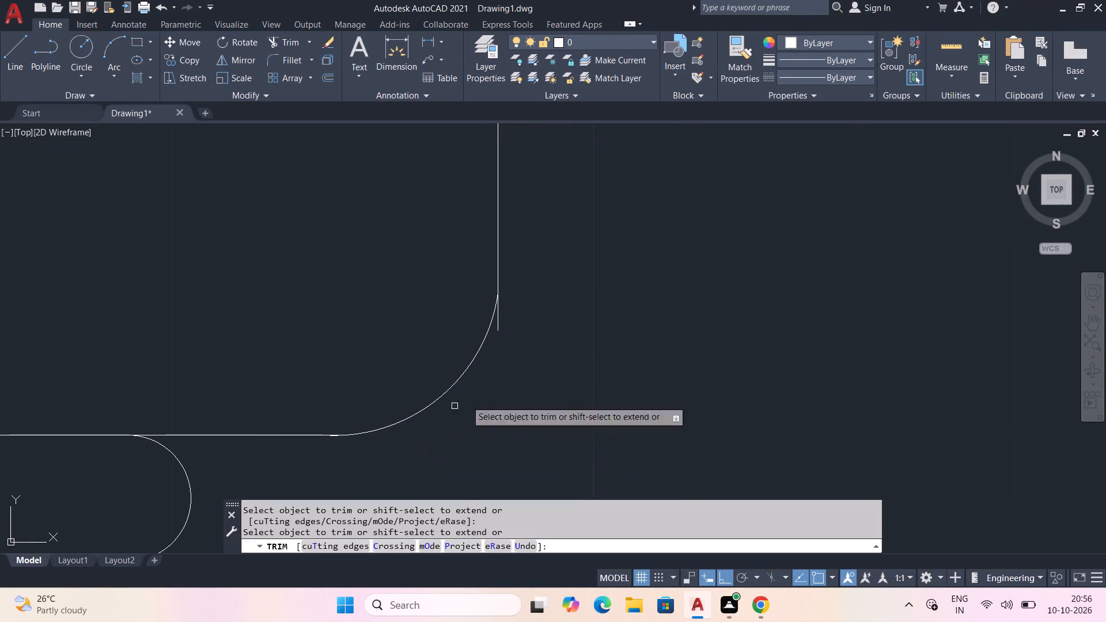
{"action": "left_click", "coordinate": [499, 323]}
{"action": "key", "text": "Escape"}
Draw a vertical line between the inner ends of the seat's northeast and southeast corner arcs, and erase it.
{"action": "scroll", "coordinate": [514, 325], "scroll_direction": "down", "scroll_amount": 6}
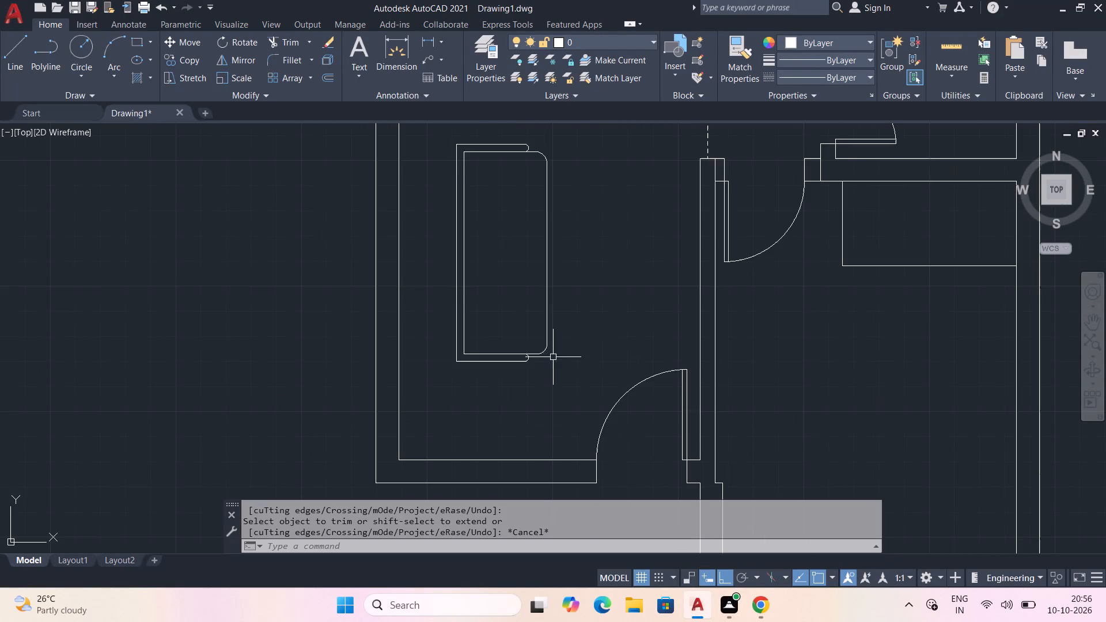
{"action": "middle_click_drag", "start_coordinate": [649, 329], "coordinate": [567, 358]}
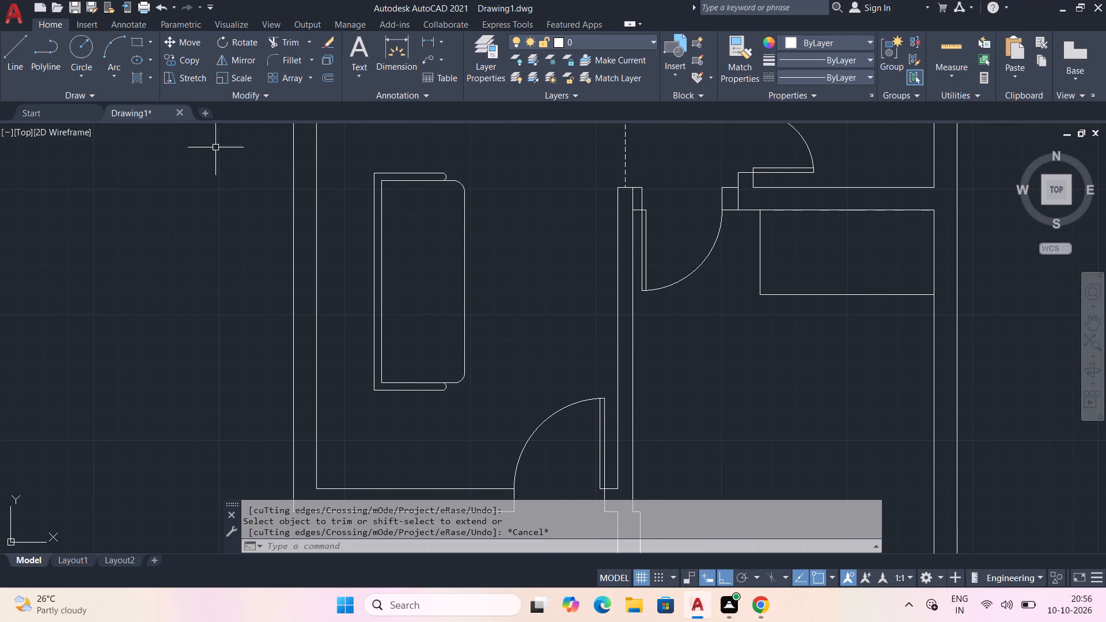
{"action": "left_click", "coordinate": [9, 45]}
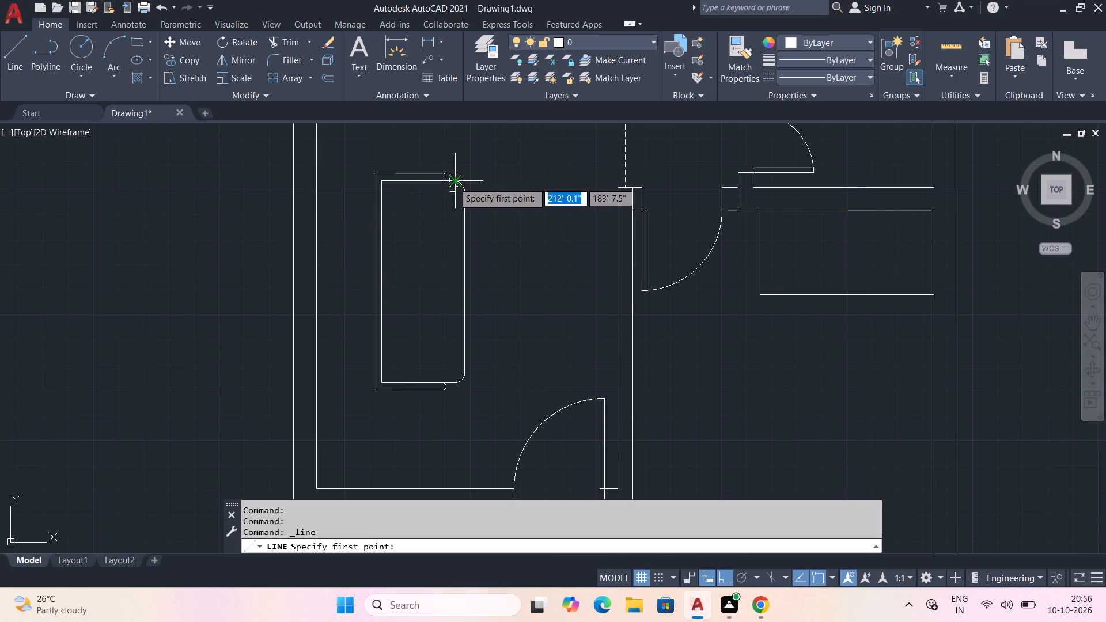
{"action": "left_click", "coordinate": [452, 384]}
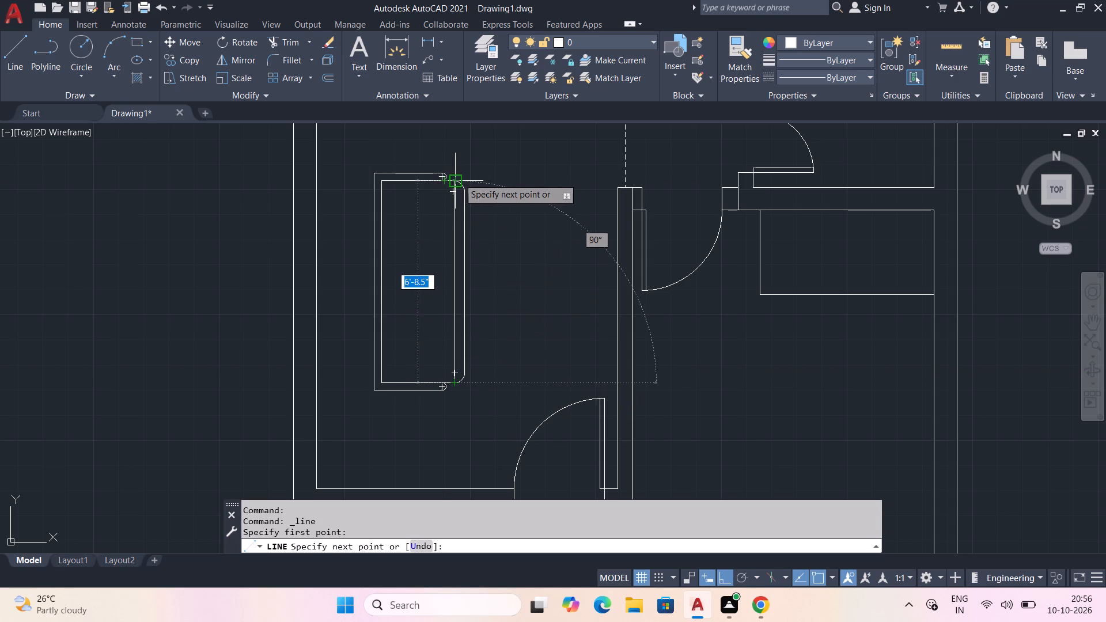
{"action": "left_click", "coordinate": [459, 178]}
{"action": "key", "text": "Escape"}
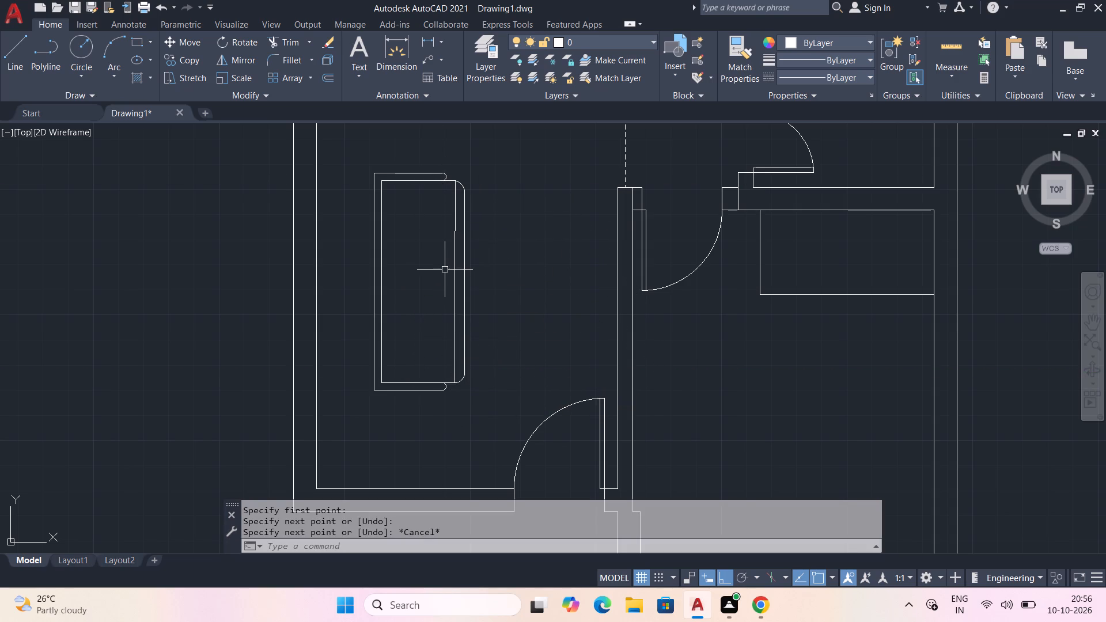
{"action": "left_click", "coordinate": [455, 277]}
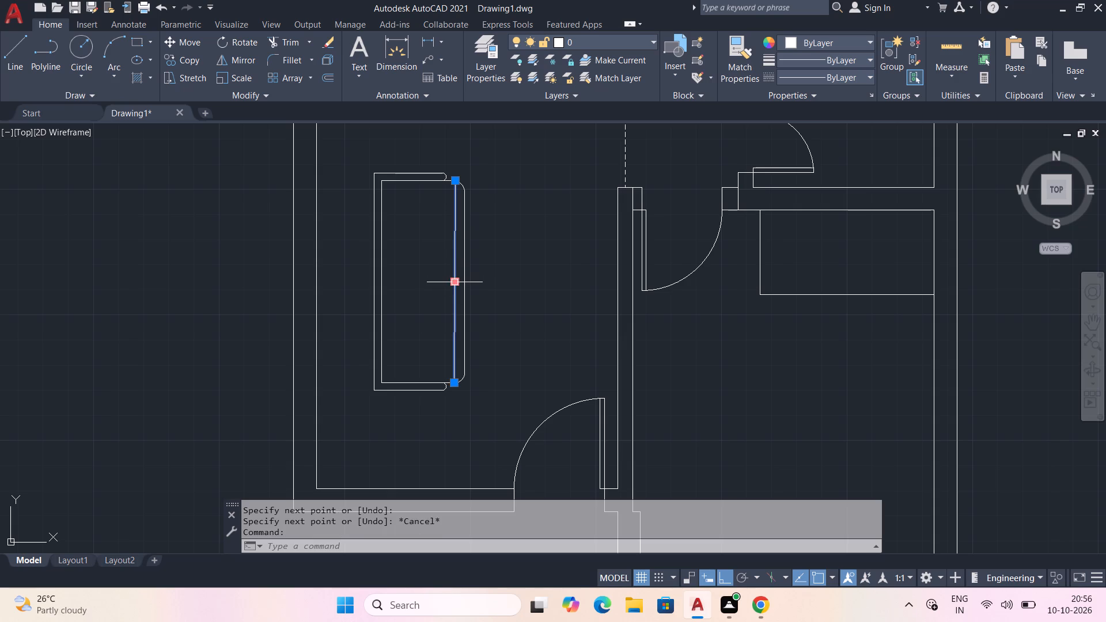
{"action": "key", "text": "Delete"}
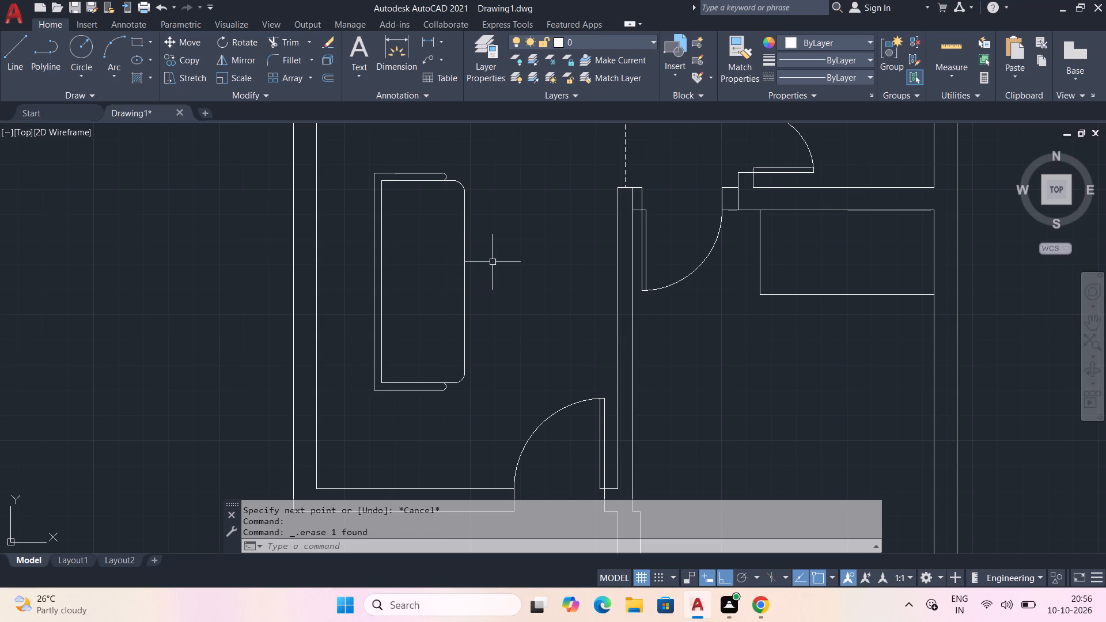
Draw two horizontal divider lines about 2'-9" long across the seat, splitting it into three roughly equal cushions.
{"action": "left_click", "coordinate": [22, 43]}
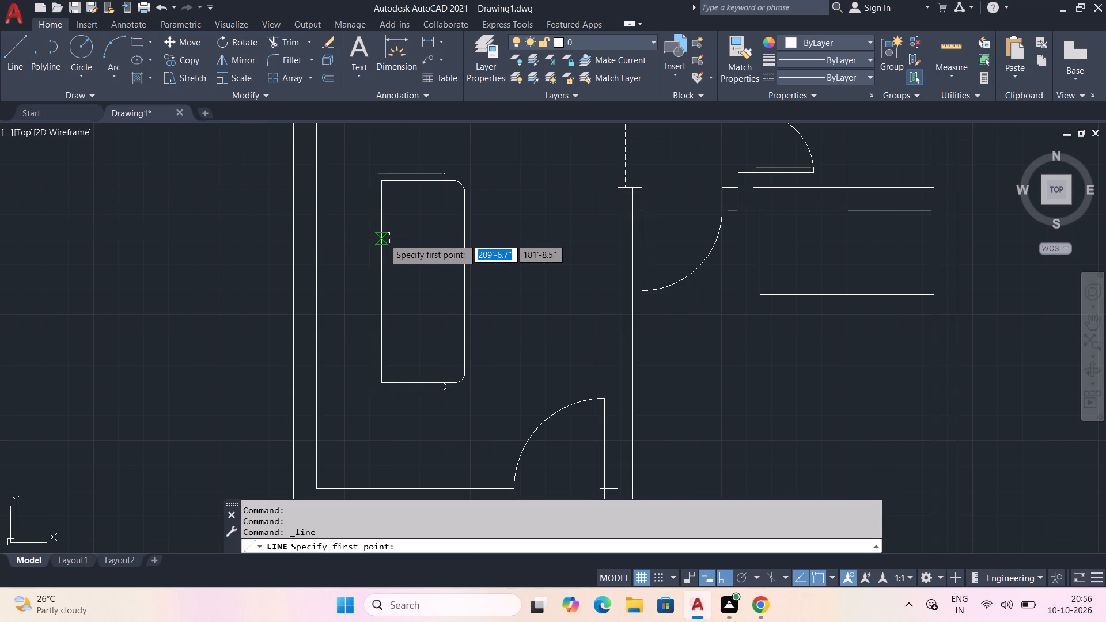
{"action": "left_click", "coordinate": [384, 241]}
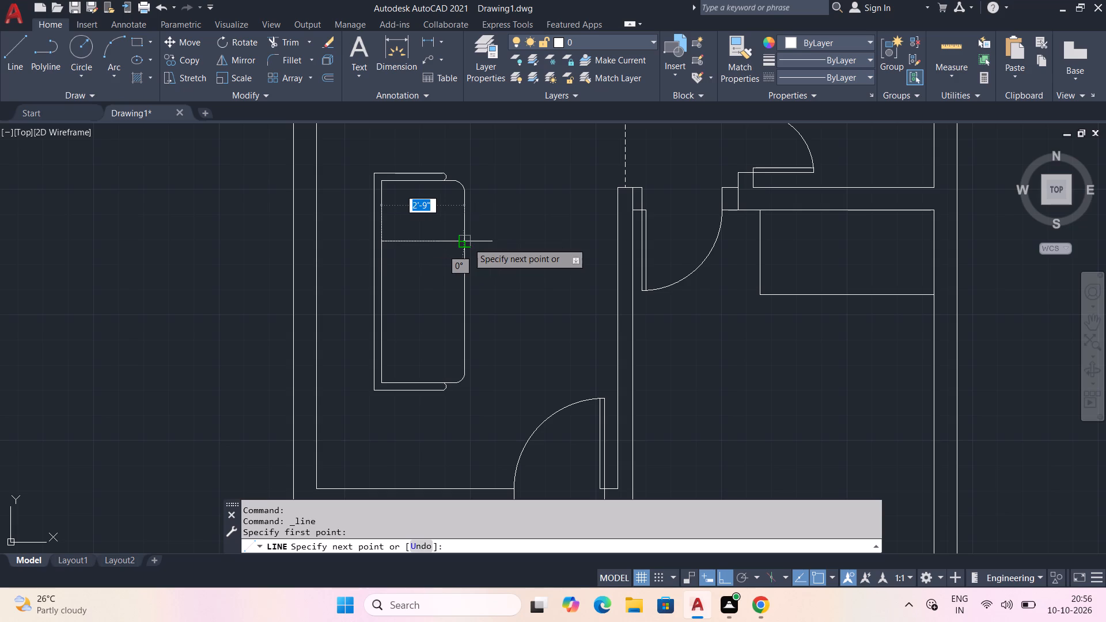
{"action": "left_click", "coordinate": [468, 242]}
{"action": "key", "text": "space"}
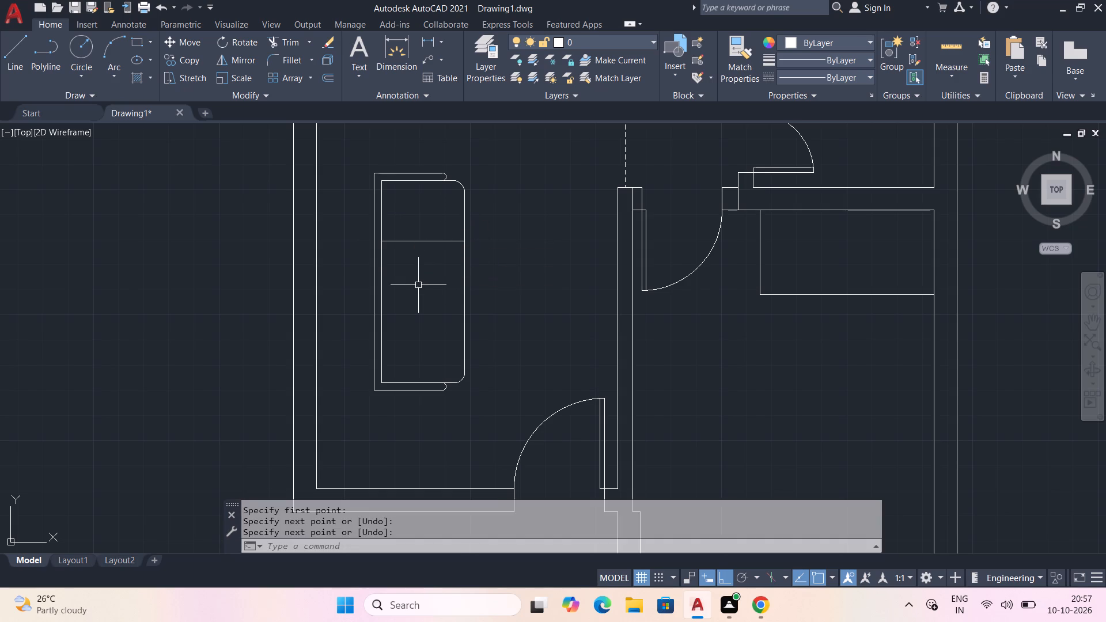
{"action": "key", "text": "space"}
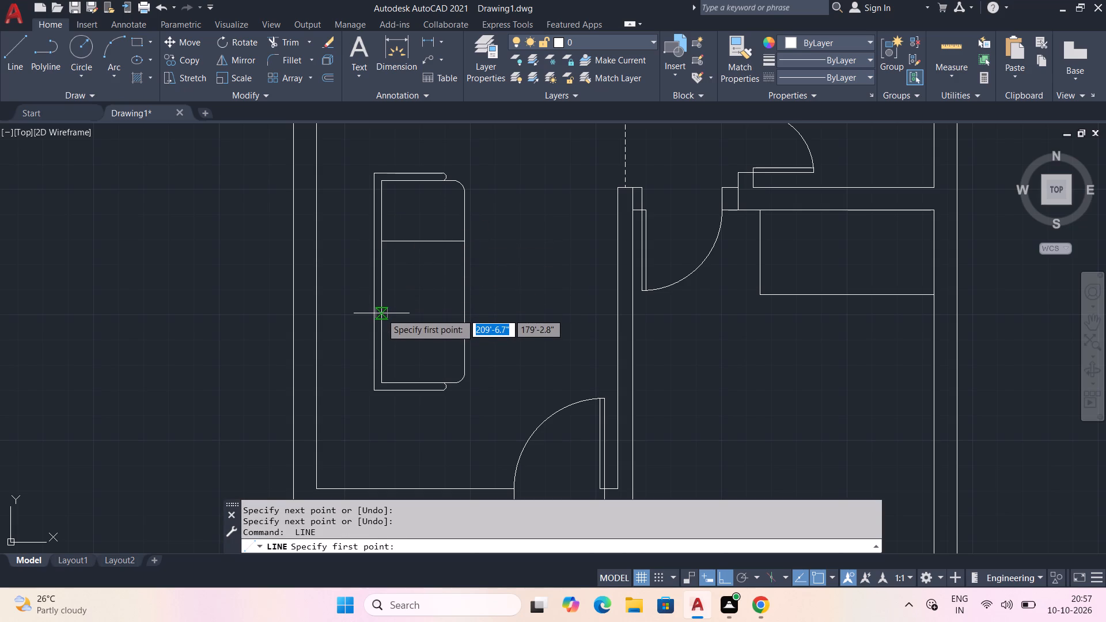
{"action": "left_click", "coordinate": [381, 313]}
{"action": "left_click", "coordinate": [464, 315]}
{"action": "key", "text": "space"}
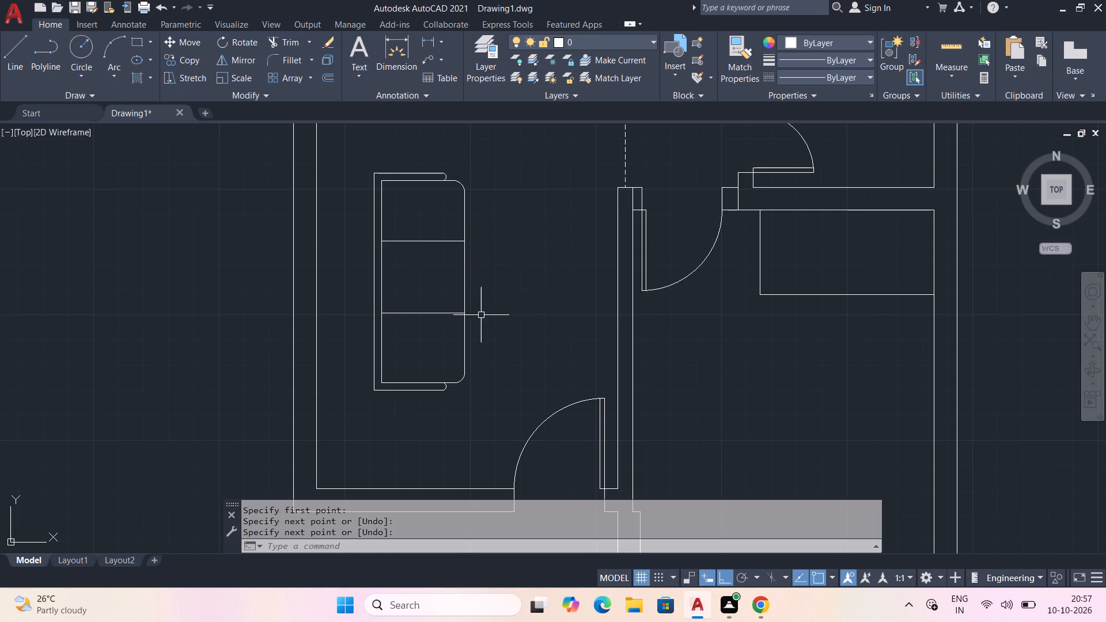
Join the sofa's lines and corner arcs into polylines.
{"action": "middle_click", "coordinate": [518, 313]}
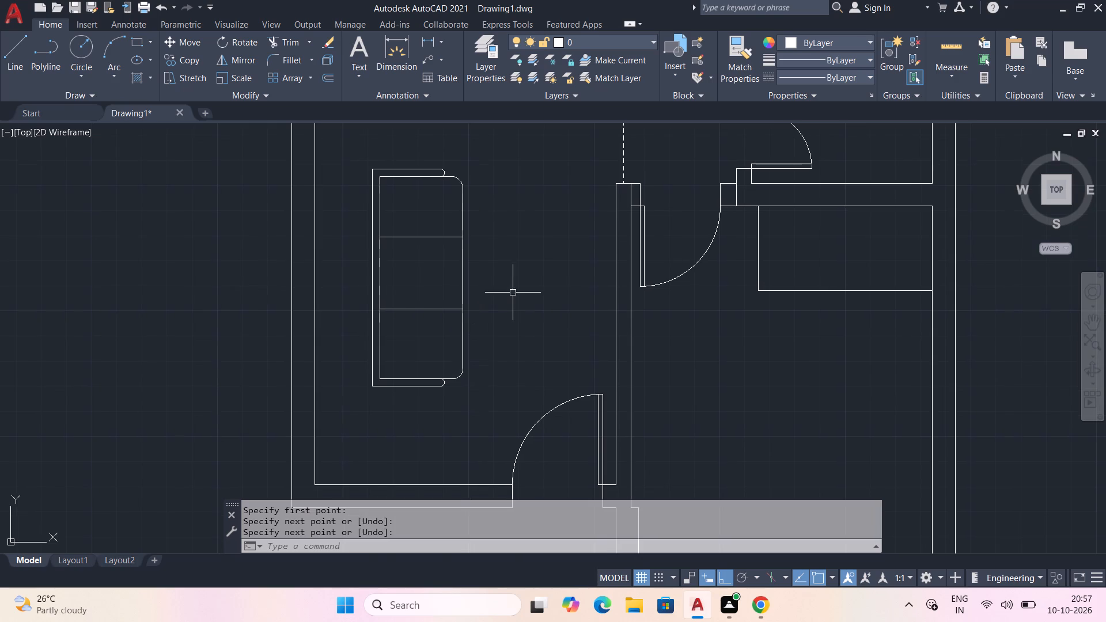
{"action": "left_click", "coordinate": [347, 149]}
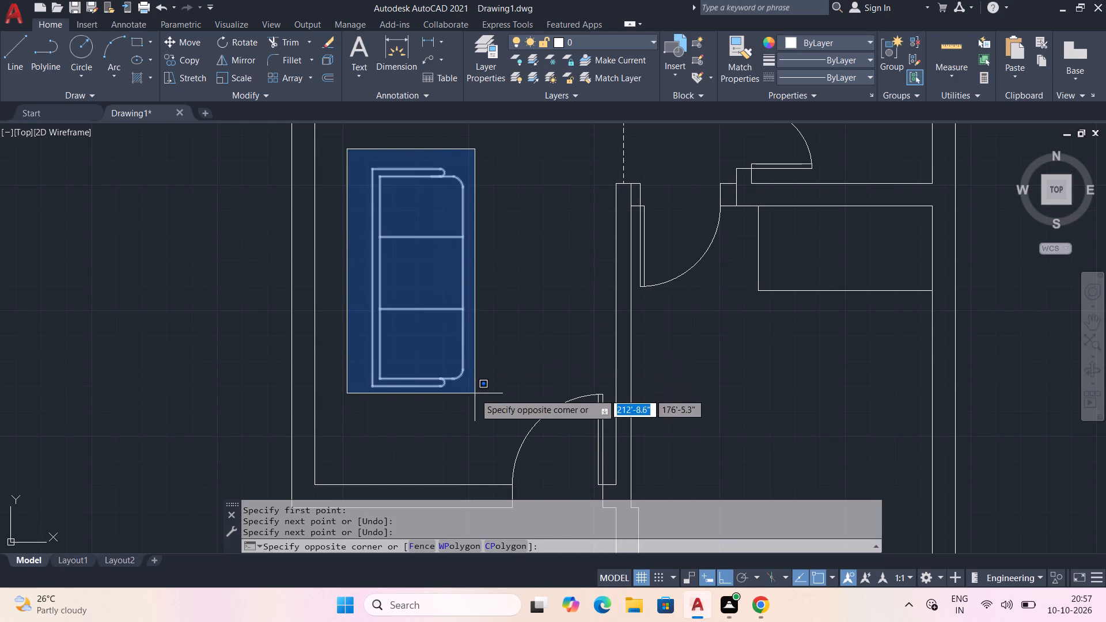
{"action": "left_click", "coordinate": [466, 420]}
{"action": "key", "text": "j"}
{"action": "key", "text": "o"}
{"action": "key", "text": "i"}
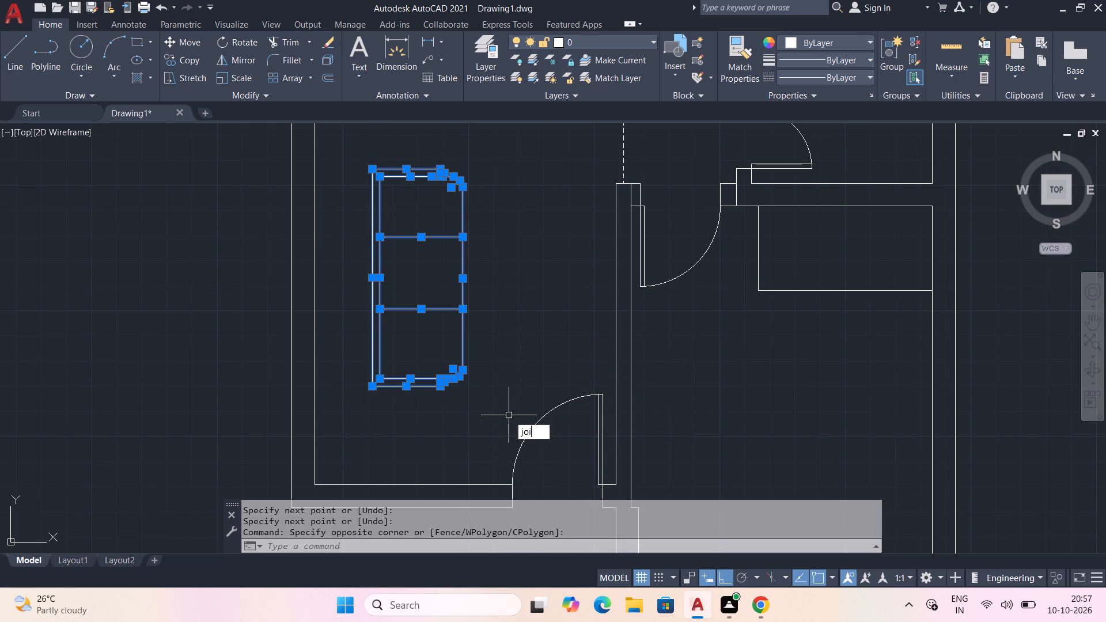
{"action": "type", "text": "n"}
{"action": "key", "text": "space"}
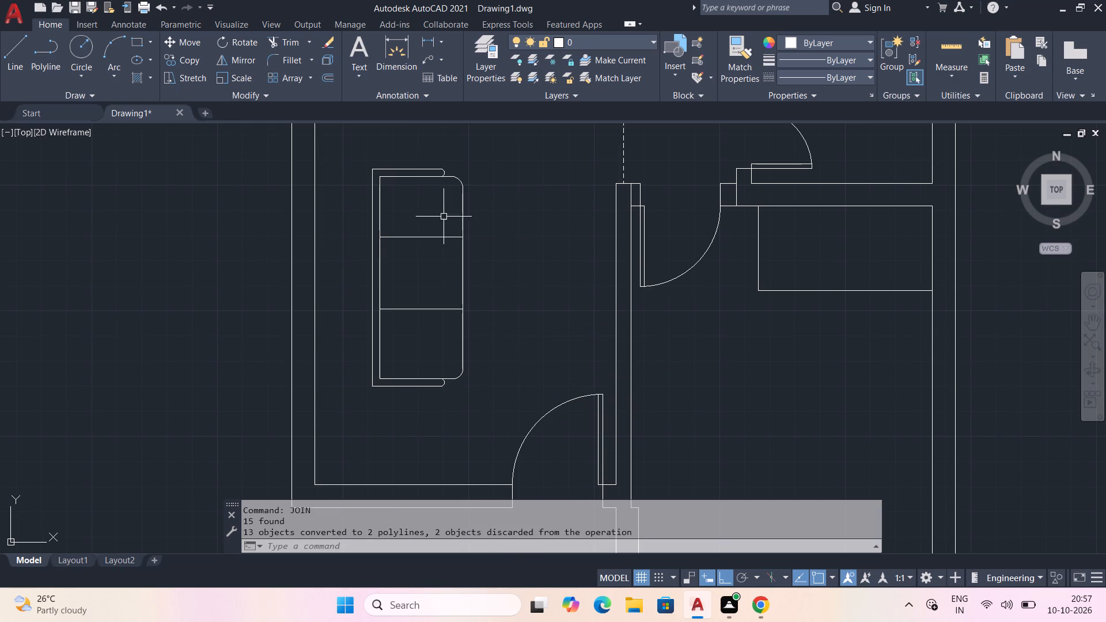
Move the sofa outlines and both cushion dividers straight west, just over 1', closer to the room's west wall.
{"action": "left_click", "coordinate": [473, 242]}
{"action": "left_click", "coordinate": [487, 246]}
{"action": "left_click_drag", "start_coordinate": [357, 246], "coordinate": [372, 246]}
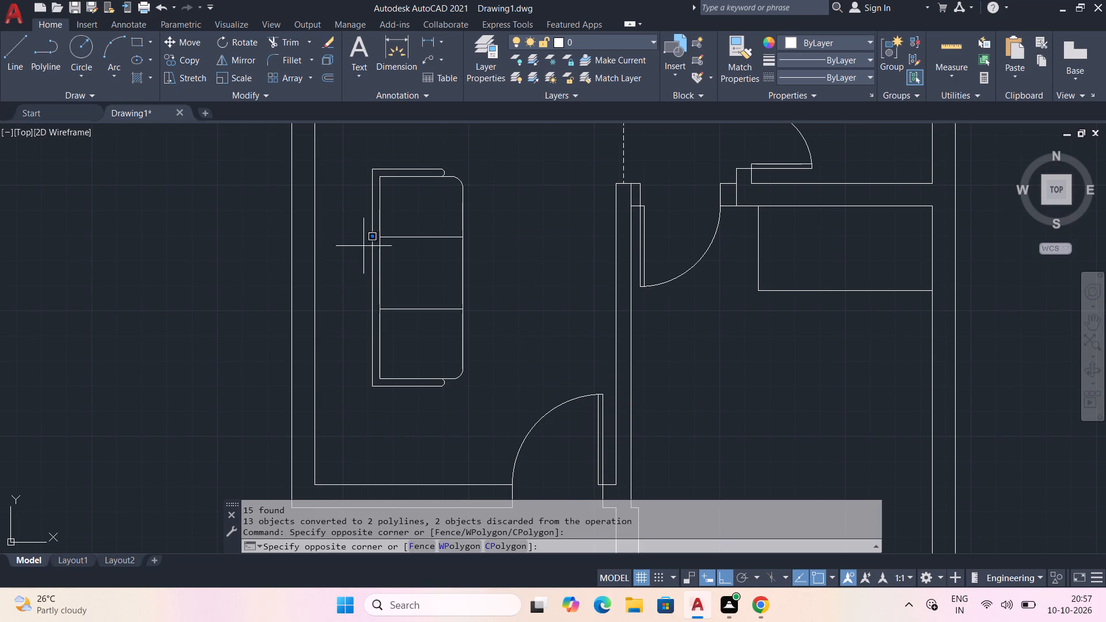
{"action": "left_click_drag", "start_coordinate": [372, 246], "coordinate": [419, 246]}
{"action": "left_click", "coordinate": [484, 246]}
{"action": "left_click_drag", "start_coordinate": [479, 257], "coordinate": [351, 258]}
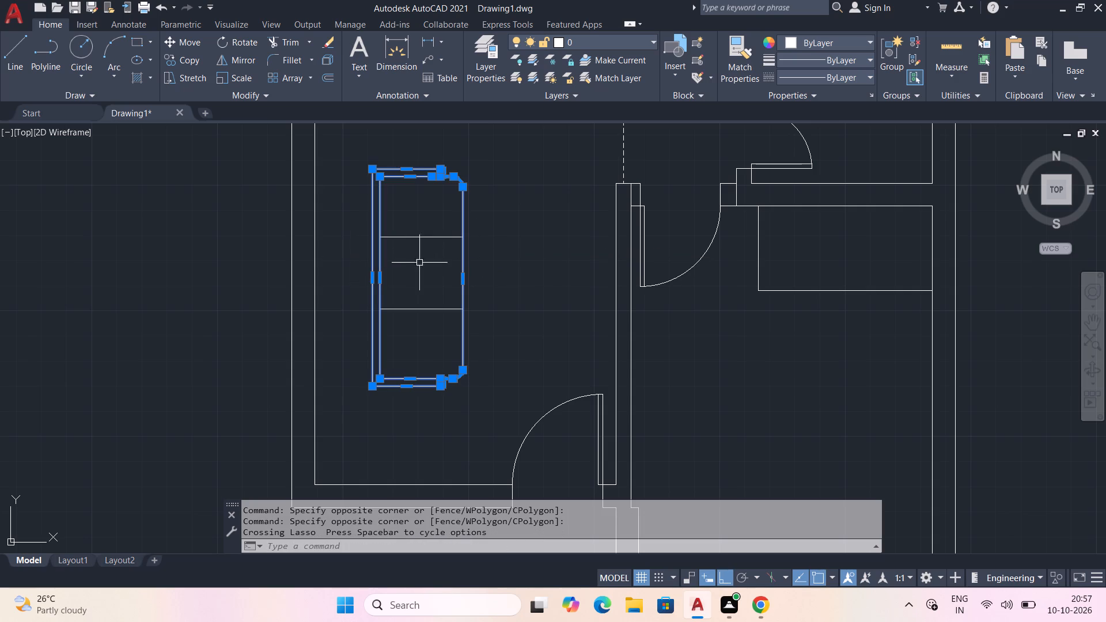
{"action": "left_click", "coordinate": [422, 237]}
{"action": "left_click", "coordinate": [419, 313]}
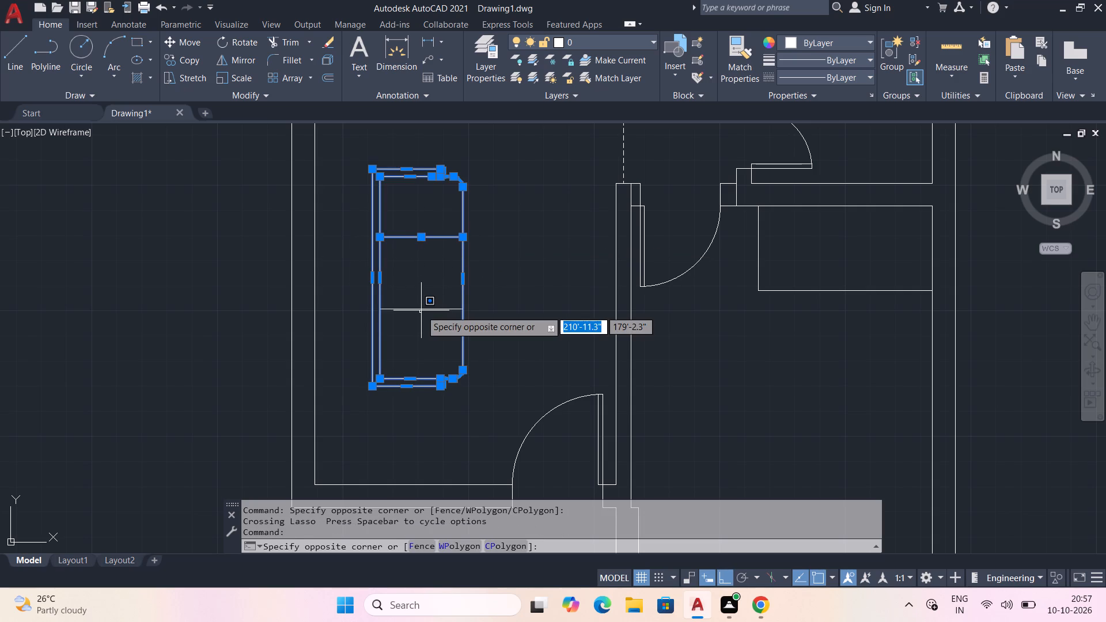
{"action": "left_click", "coordinate": [422, 309]}
{"action": "left_click", "coordinate": [416, 311]}
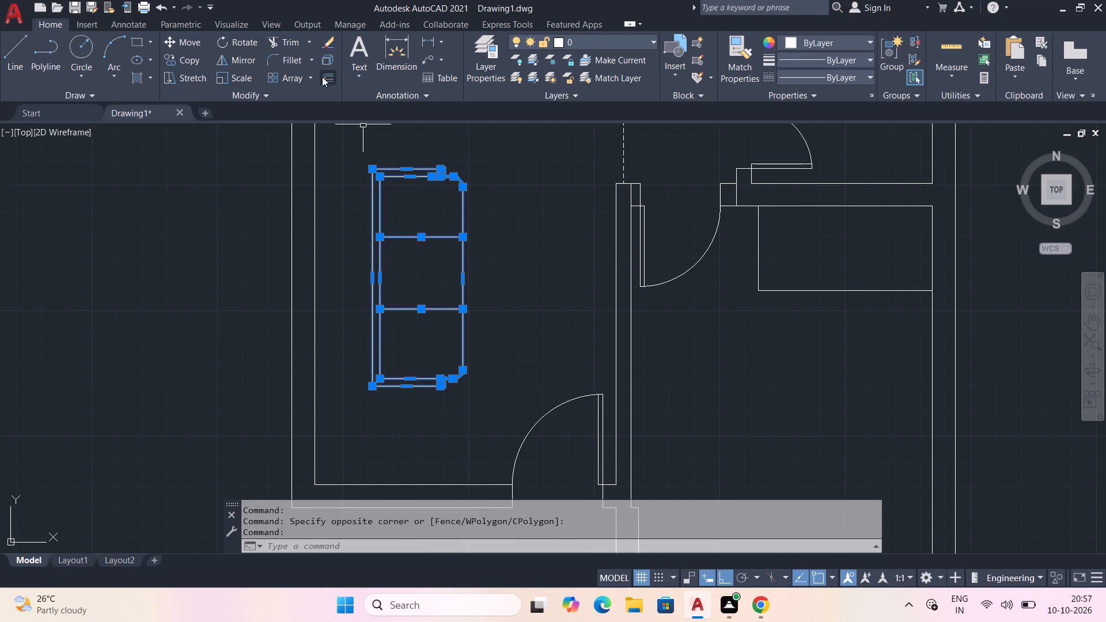
{"action": "left_click", "coordinate": [190, 42]}
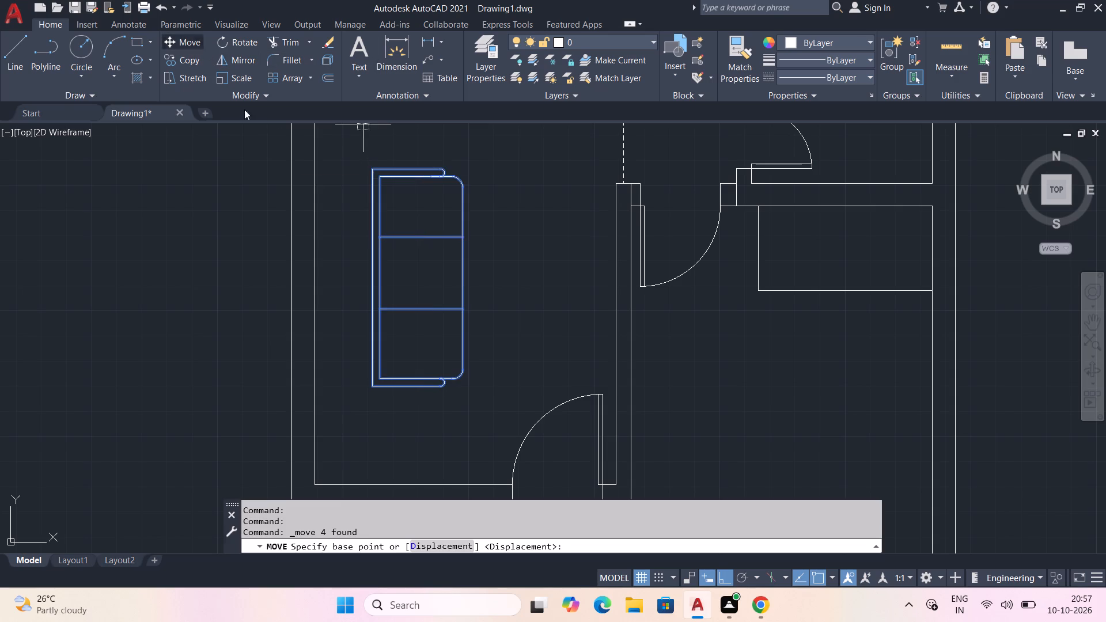
{"action": "left_click", "coordinate": [369, 270]}
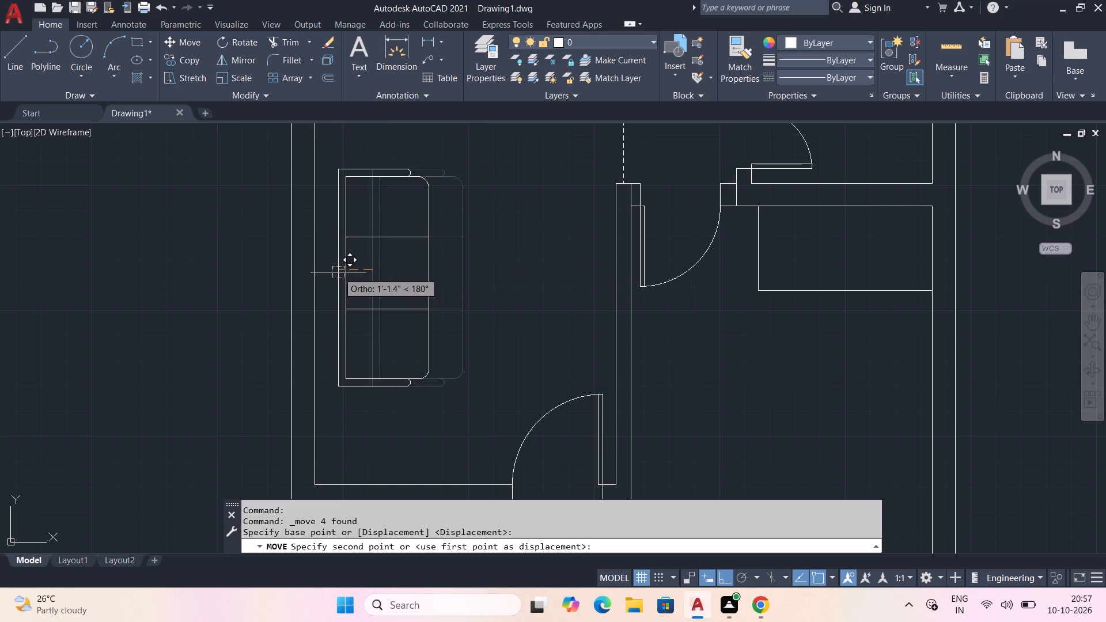
{"action": "left_click", "coordinate": [335, 272]}
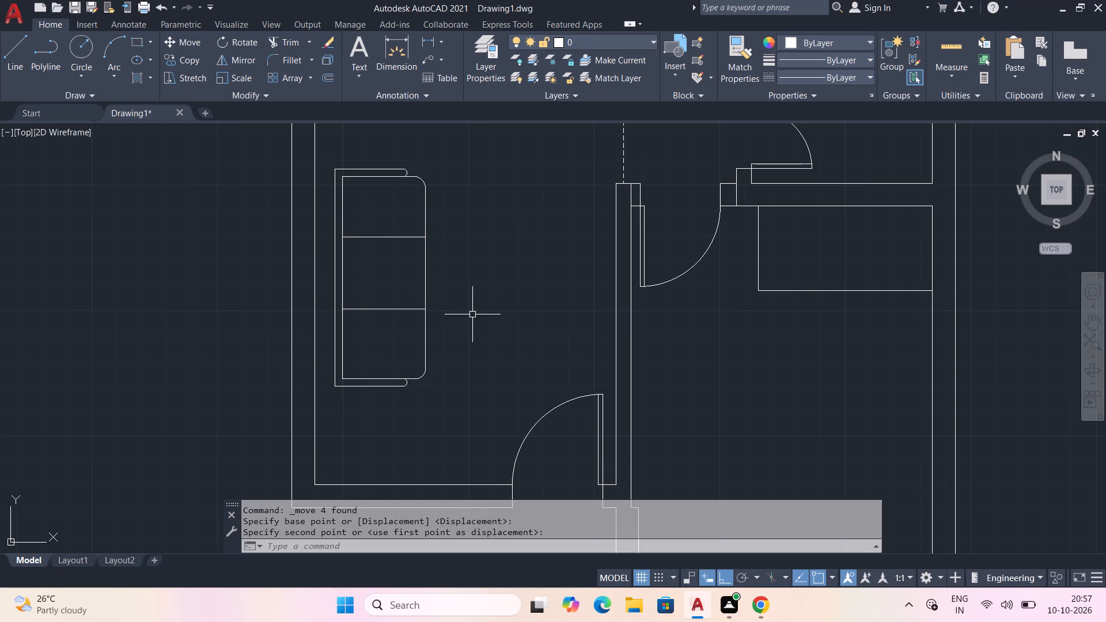
Draw a rectangular coffee table about 2' wide by 3'-11" long just east of the sofa.
{"action": "scroll", "coordinate": [488, 316], "scroll_direction": "down", "scroll_amount": 1}
{"action": "middle_click_drag", "start_coordinate": [488, 316], "coordinate": [427, 252]}
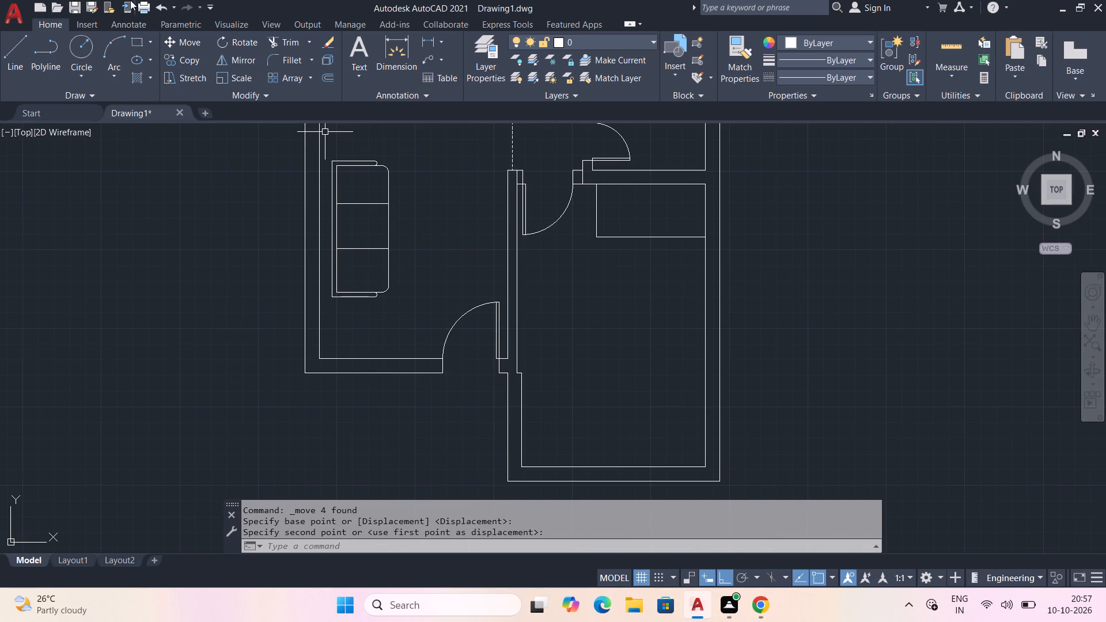
{"action": "left_click", "coordinate": [135, 40]}
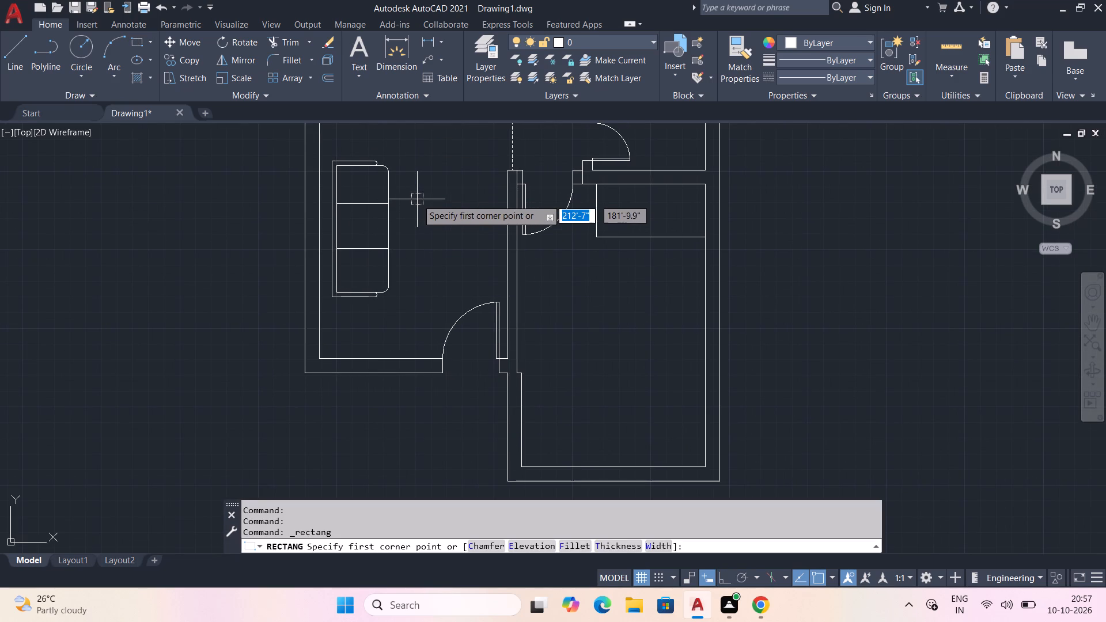
{"action": "left_click", "coordinate": [415, 197]}
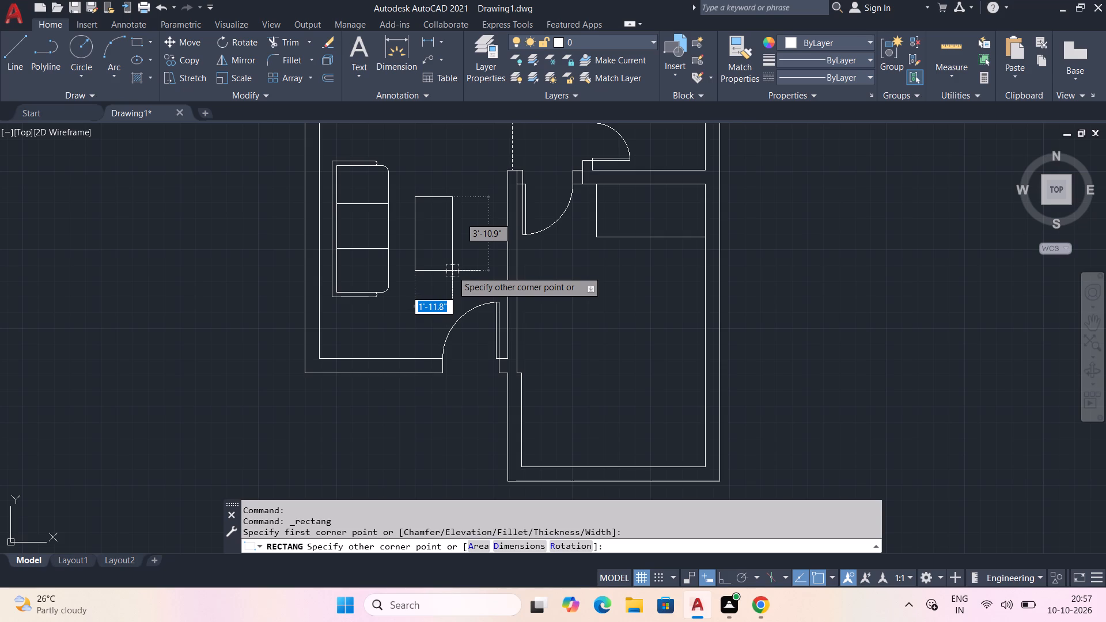
{"action": "left_click", "coordinate": [452, 272]}
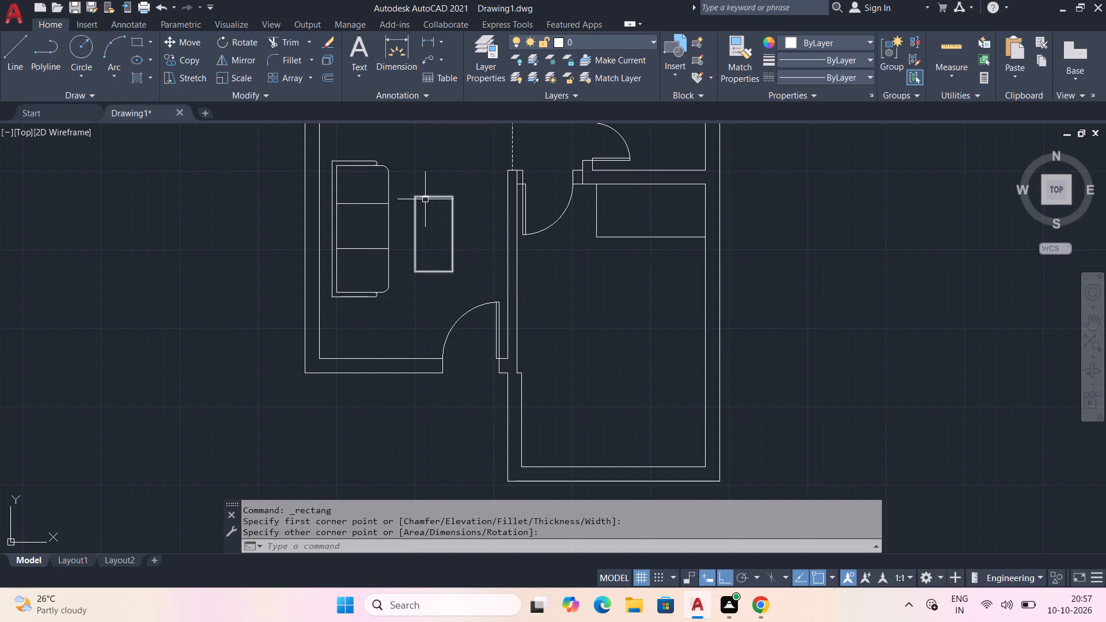
Move the coffee table rectangle slightly west, closer to the sofa.
{"action": "left_click", "coordinate": [417, 222]}
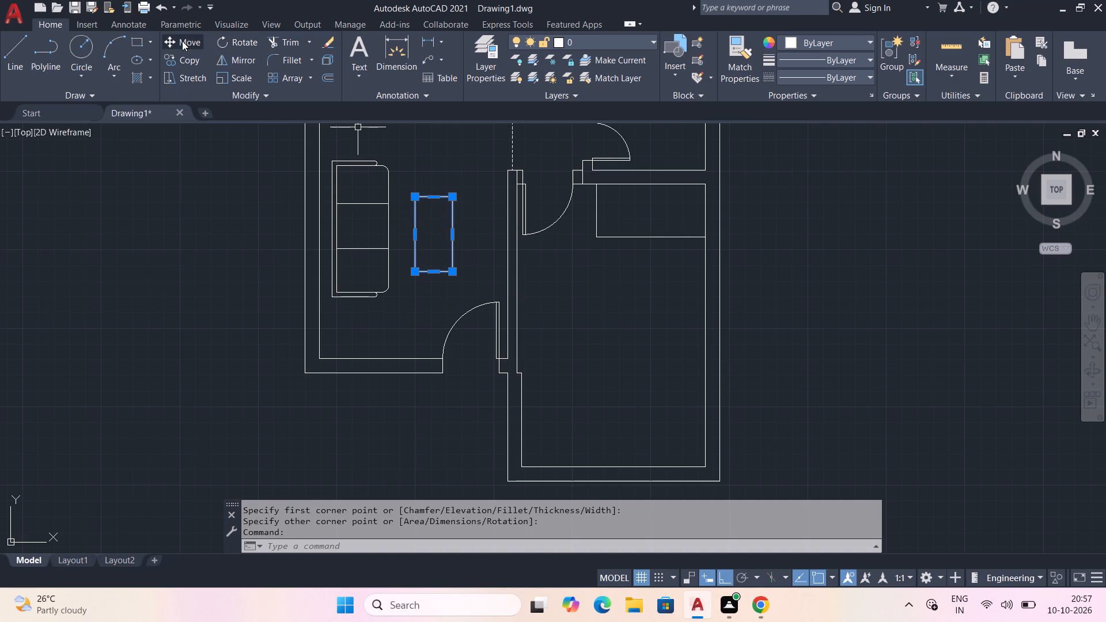
{"action": "left_click", "coordinate": [182, 41]}
{"action": "left_click", "coordinate": [415, 233]}
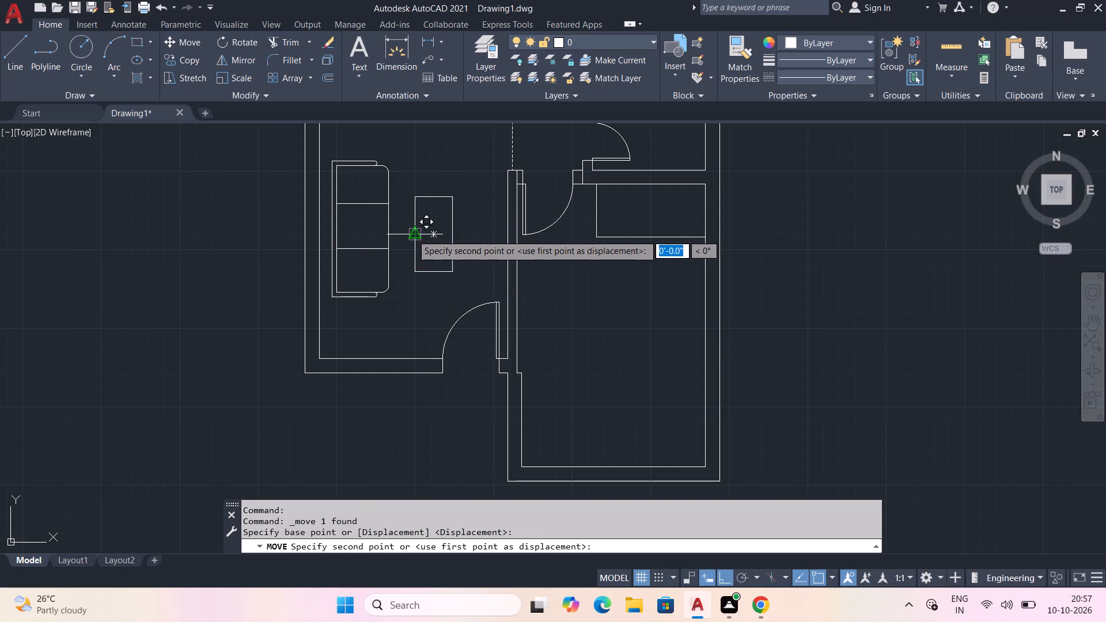
{"action": "left_click", "coordinate": [404, 235]}
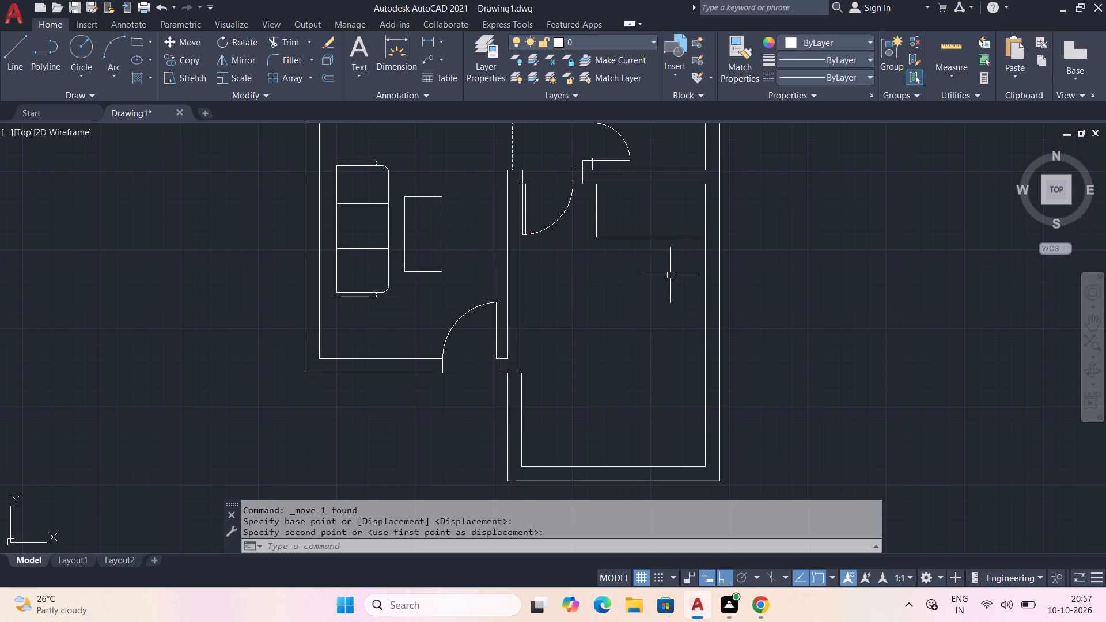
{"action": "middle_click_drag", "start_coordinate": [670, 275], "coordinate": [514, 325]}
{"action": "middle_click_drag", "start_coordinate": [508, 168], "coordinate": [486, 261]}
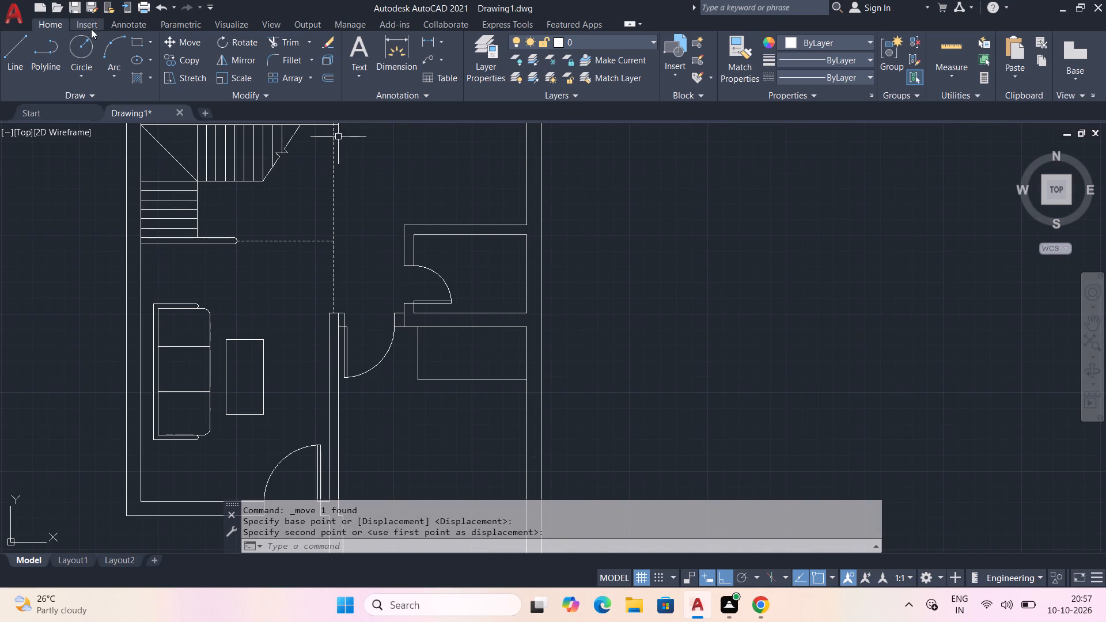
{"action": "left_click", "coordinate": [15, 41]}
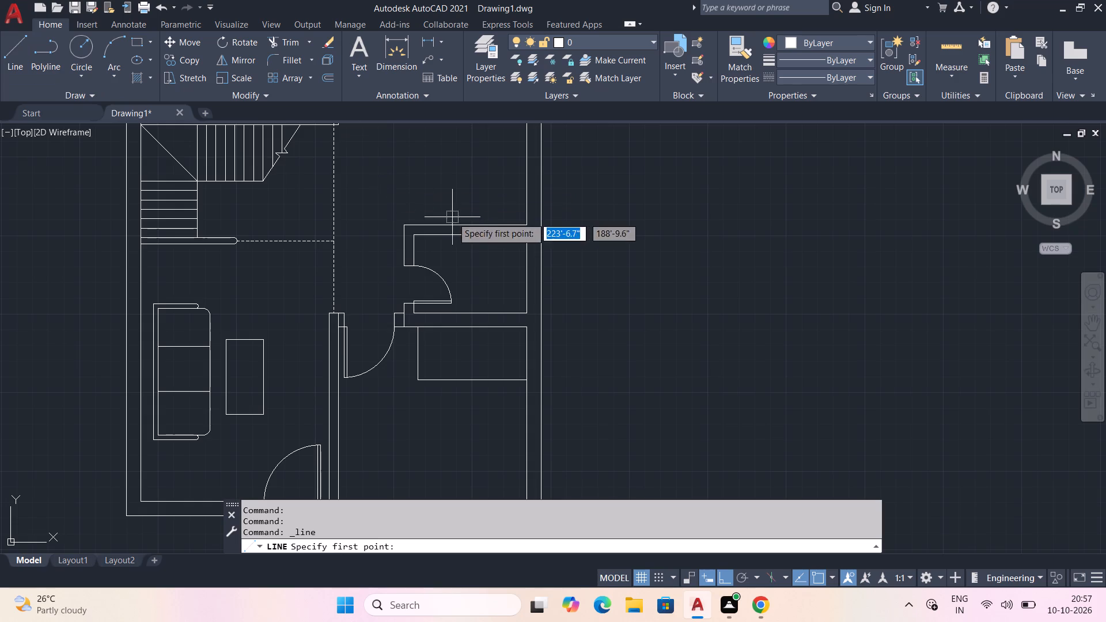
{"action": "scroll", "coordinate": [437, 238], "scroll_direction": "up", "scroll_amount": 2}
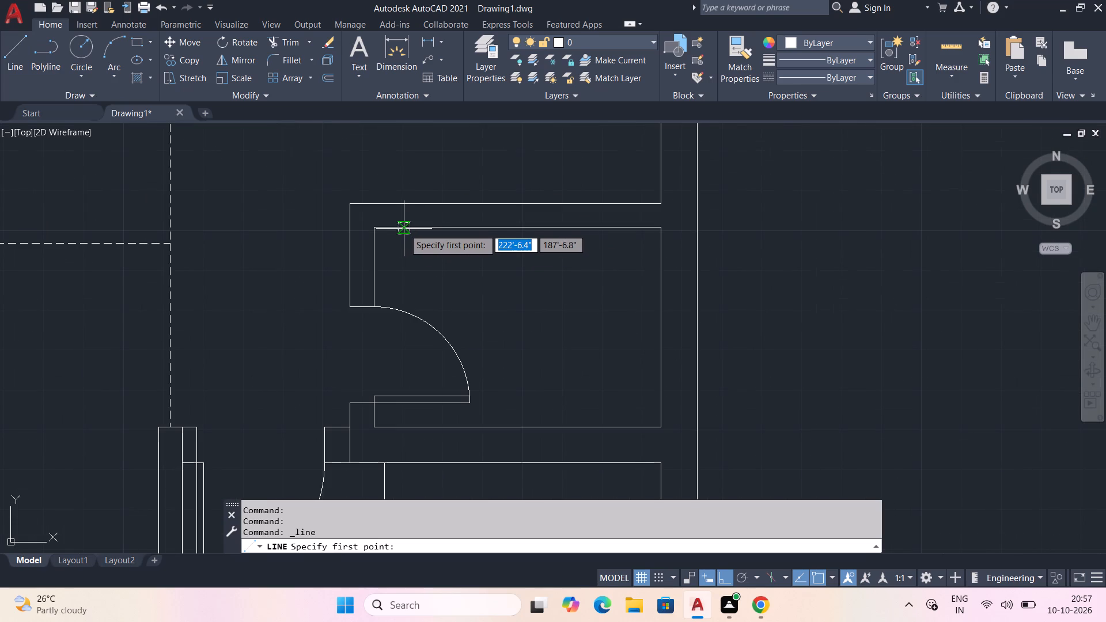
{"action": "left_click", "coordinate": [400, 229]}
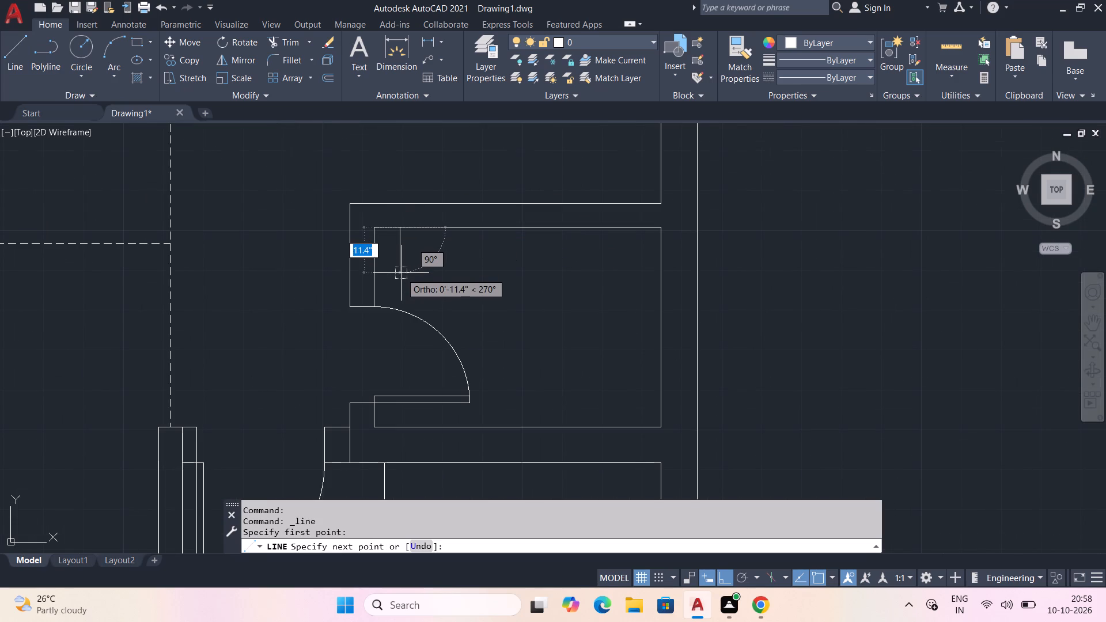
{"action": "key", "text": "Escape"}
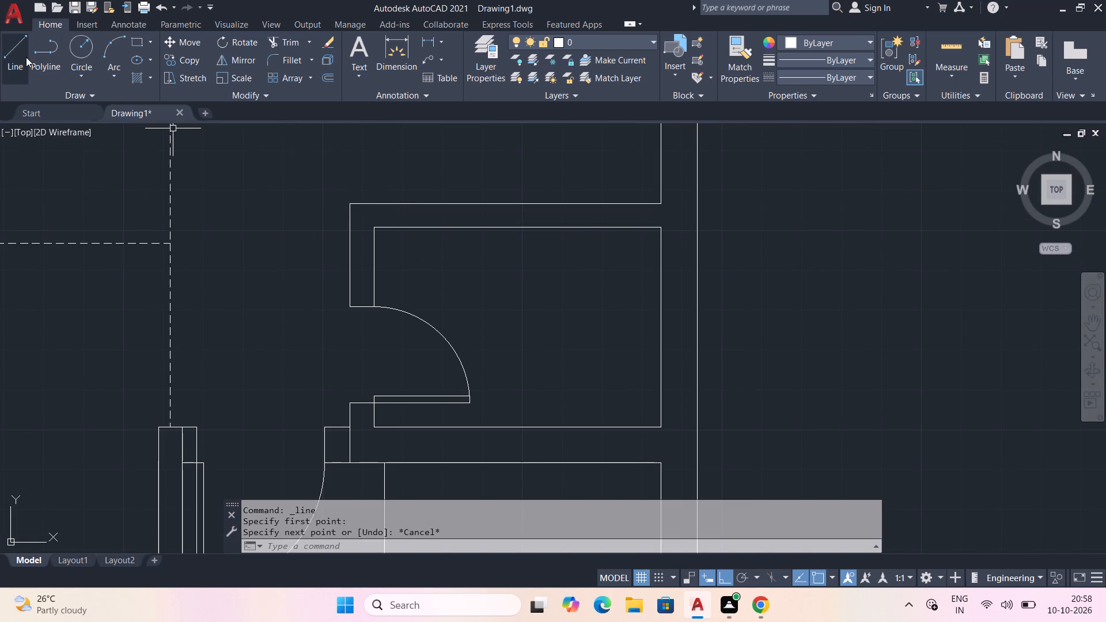
Draw a basin counter about 1'-9" wide by 1'-1" deep in the northwest inside corner of the small room, using its walls as two sides.
{"action": "left_click", "coordinate": [8, 45]}
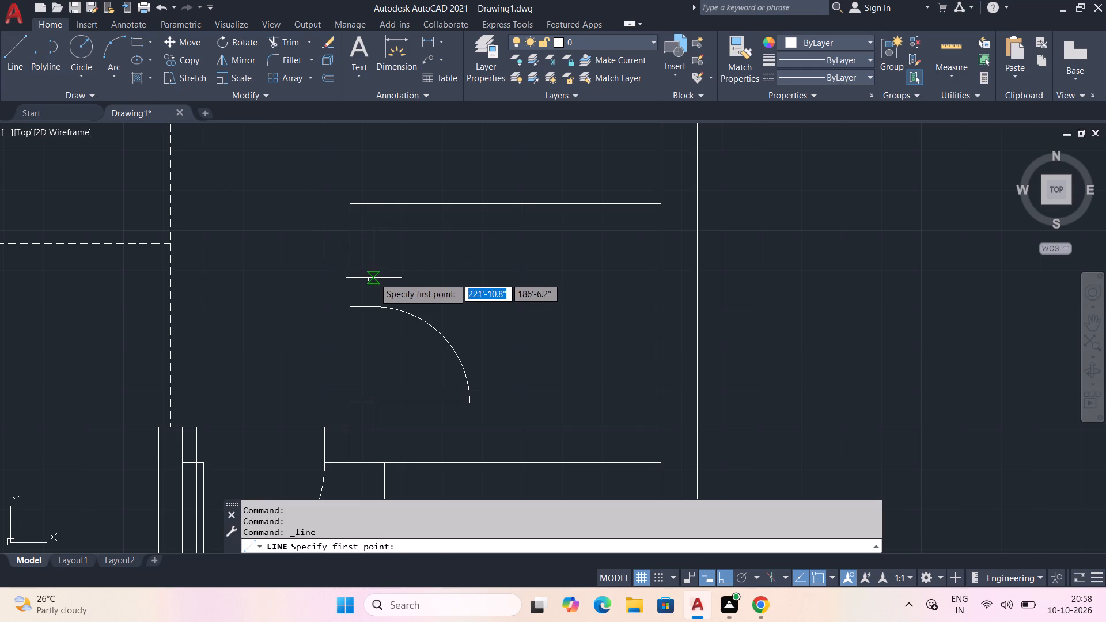
{"action": "left_click", "coordinate": [374, 278]}
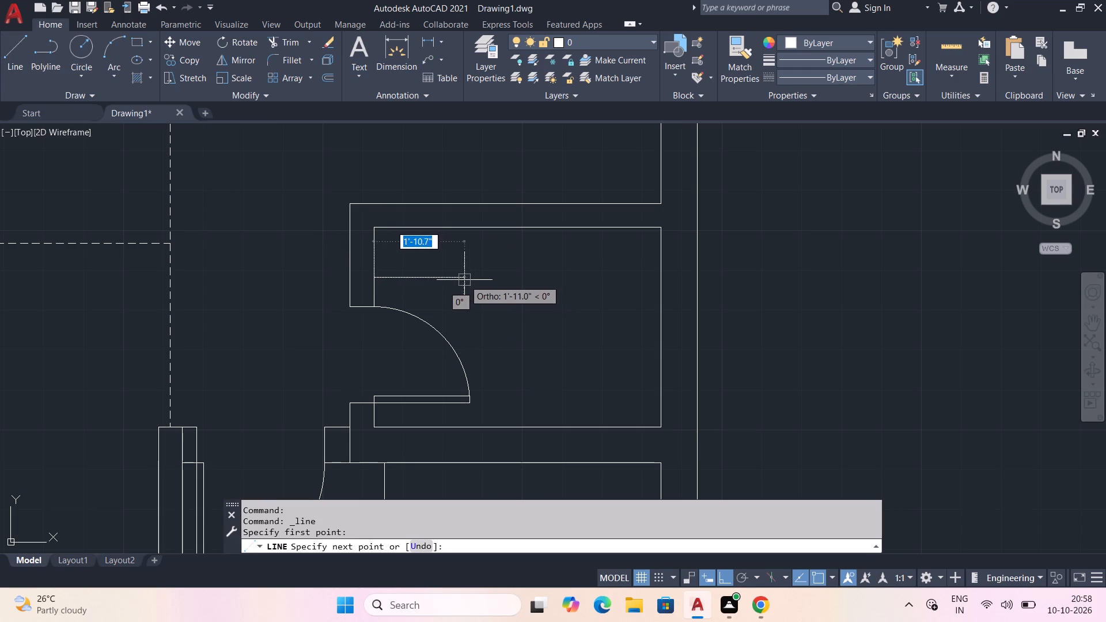
{"action": "left_click", "coordinate": [455, 279]}
{"action": "left_click", "coordinate": [453, 225]}
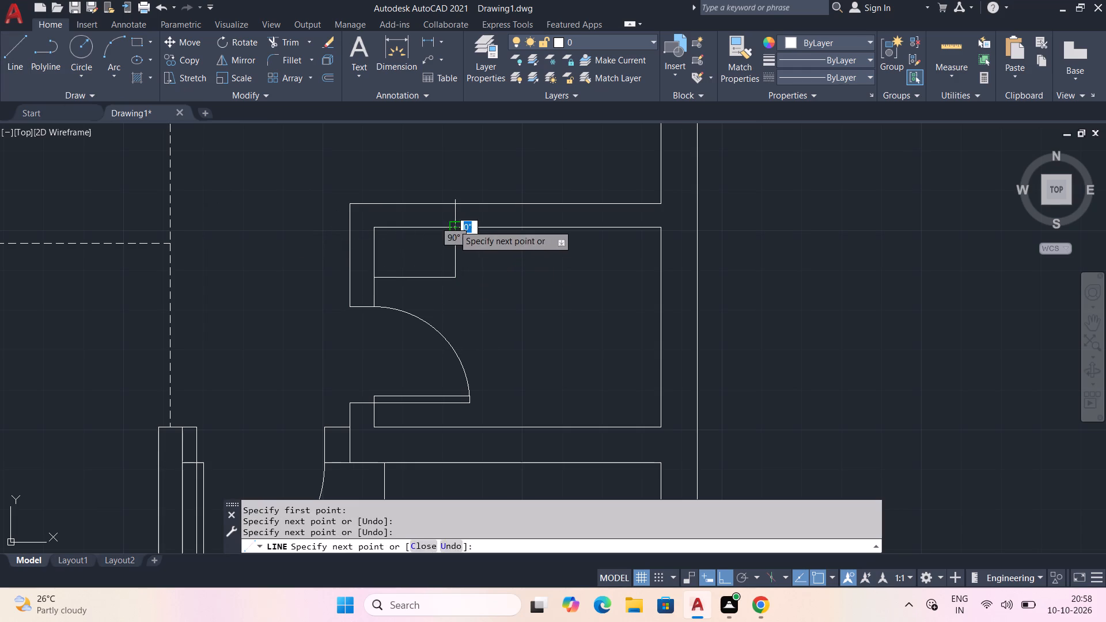
{"action": "key", "text": "Escape"}
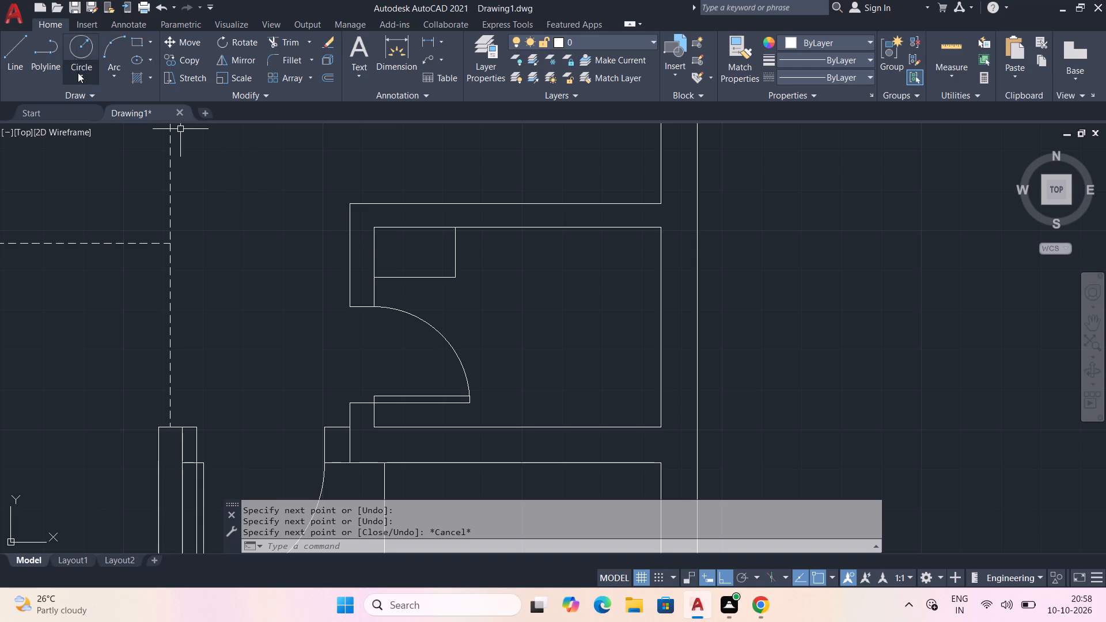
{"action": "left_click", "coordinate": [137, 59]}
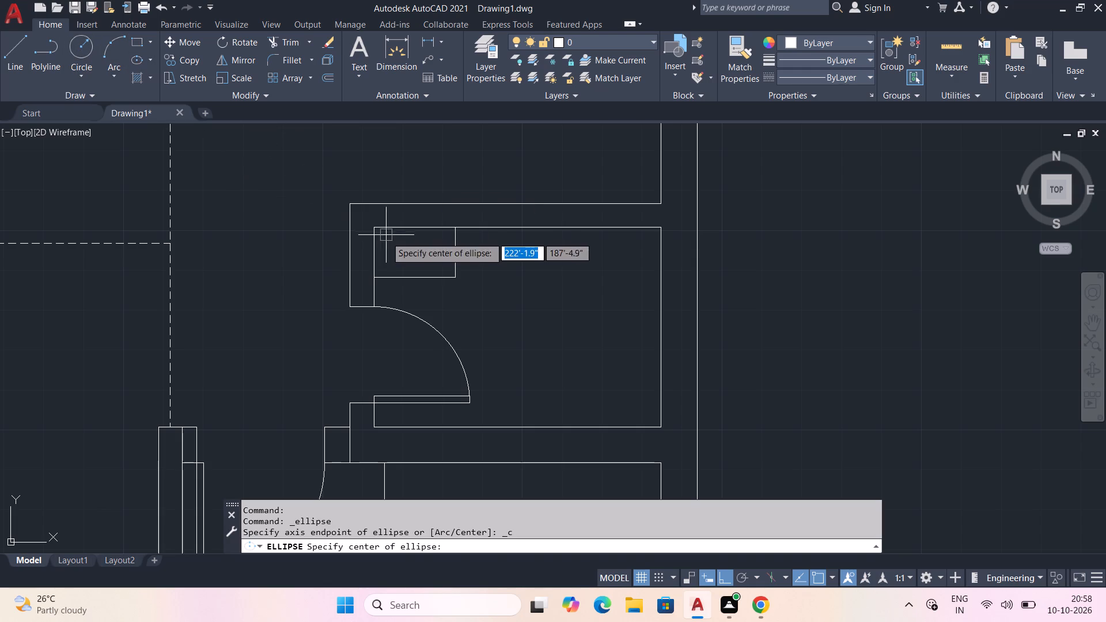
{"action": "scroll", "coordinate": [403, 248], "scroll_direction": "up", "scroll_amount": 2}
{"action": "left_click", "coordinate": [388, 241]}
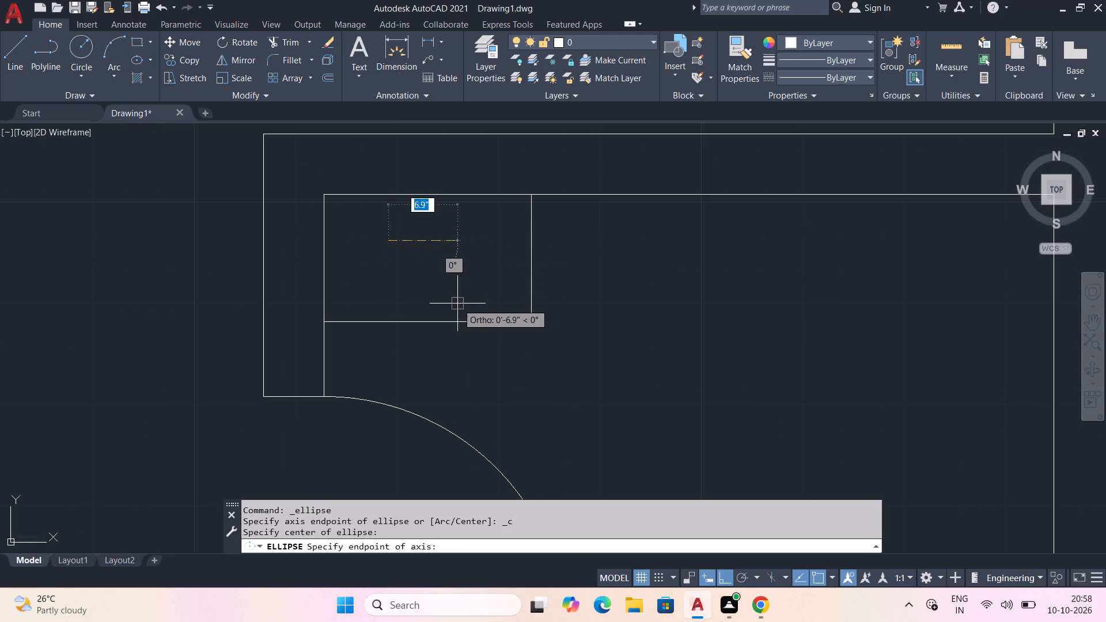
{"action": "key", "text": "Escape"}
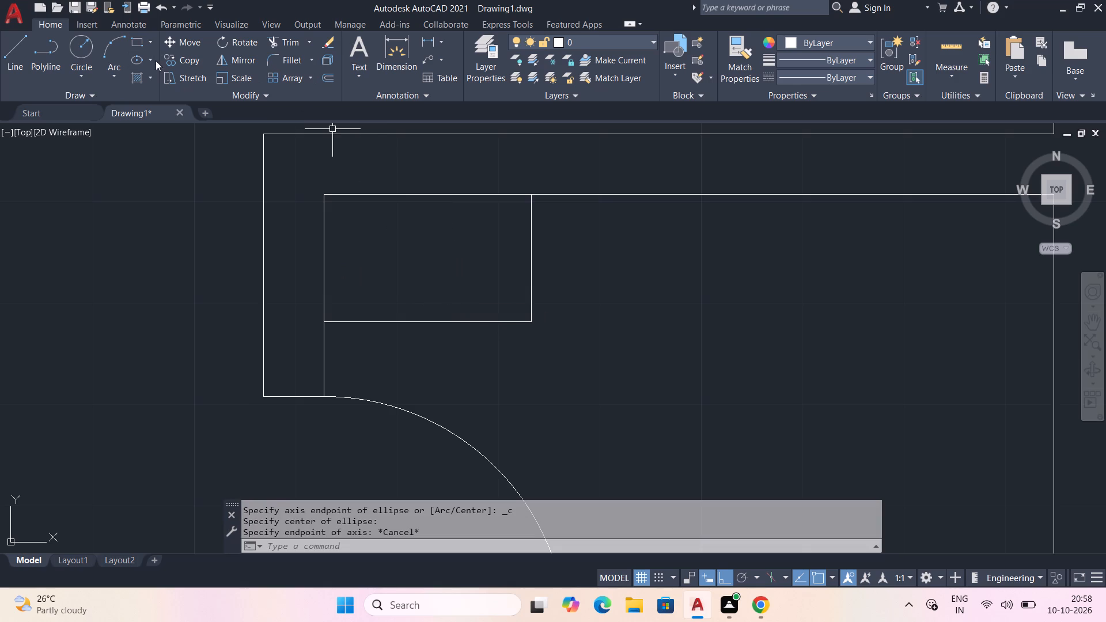
Draw a center-based upright ellipse about 10" tall and 4.5" wide inside the corner counter for the basin.
{"action": "left_click", "coordinate": [147, 59]}
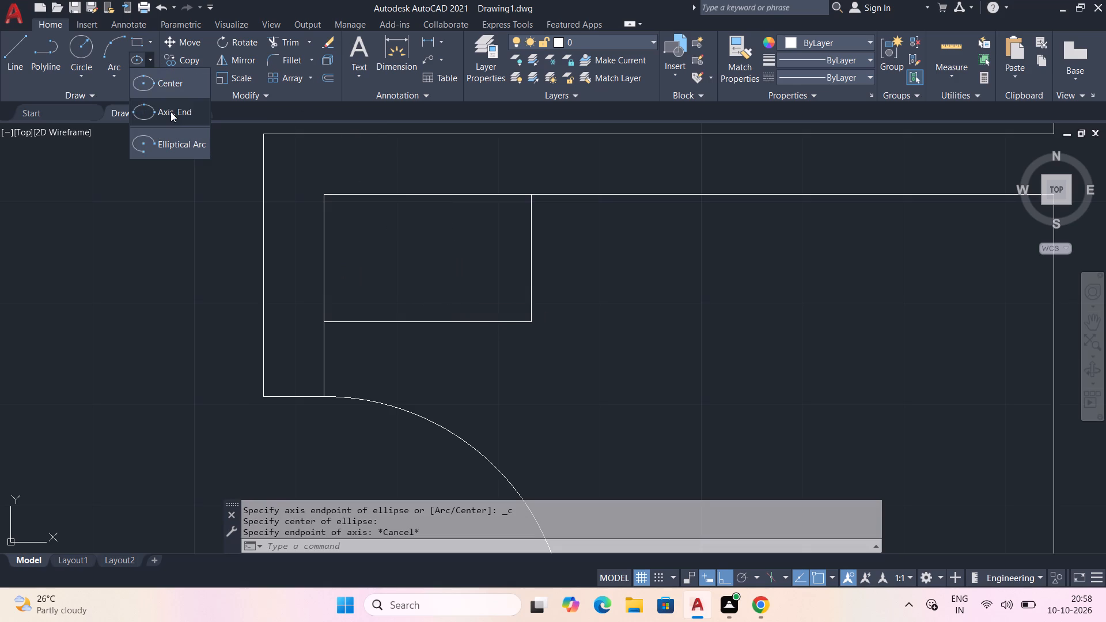
{"action": "left_click", "coordinate": [166, 89]}
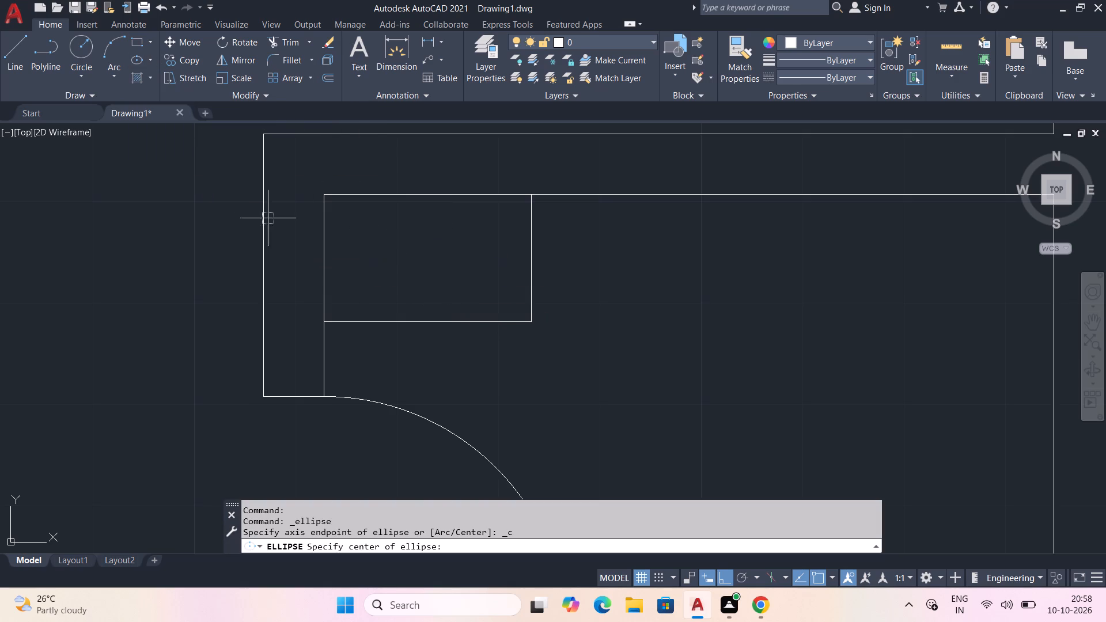
{"action": "left_click", "coordinate": [397, 246]}
{"action": "left_click", "coordinate": [445, 295]}
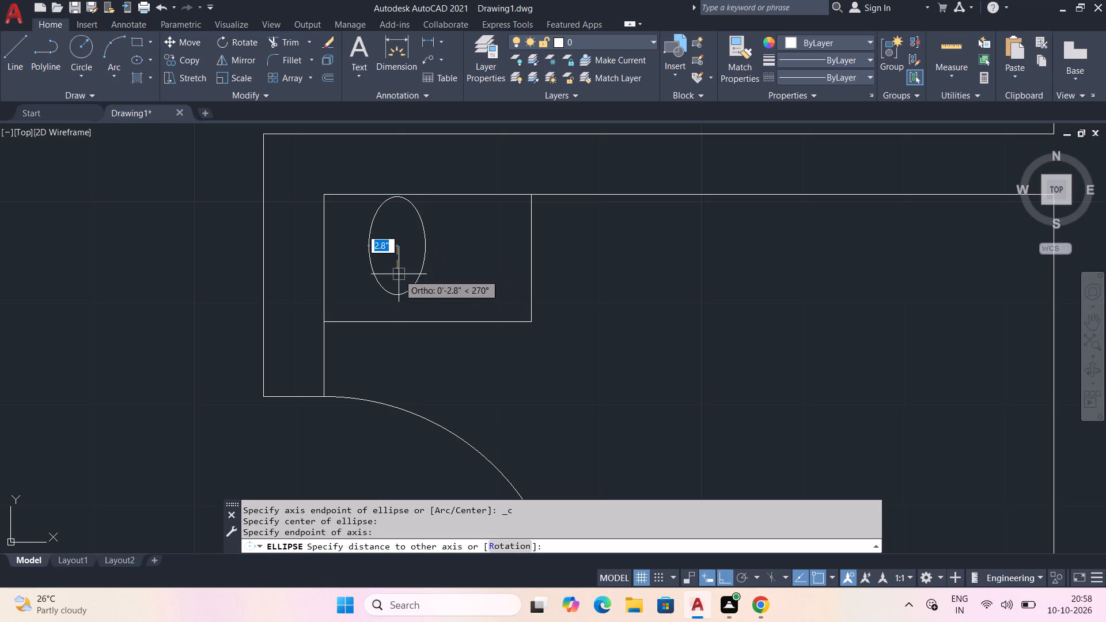
{"action": "left_click", "coordinate": [382, 268]}
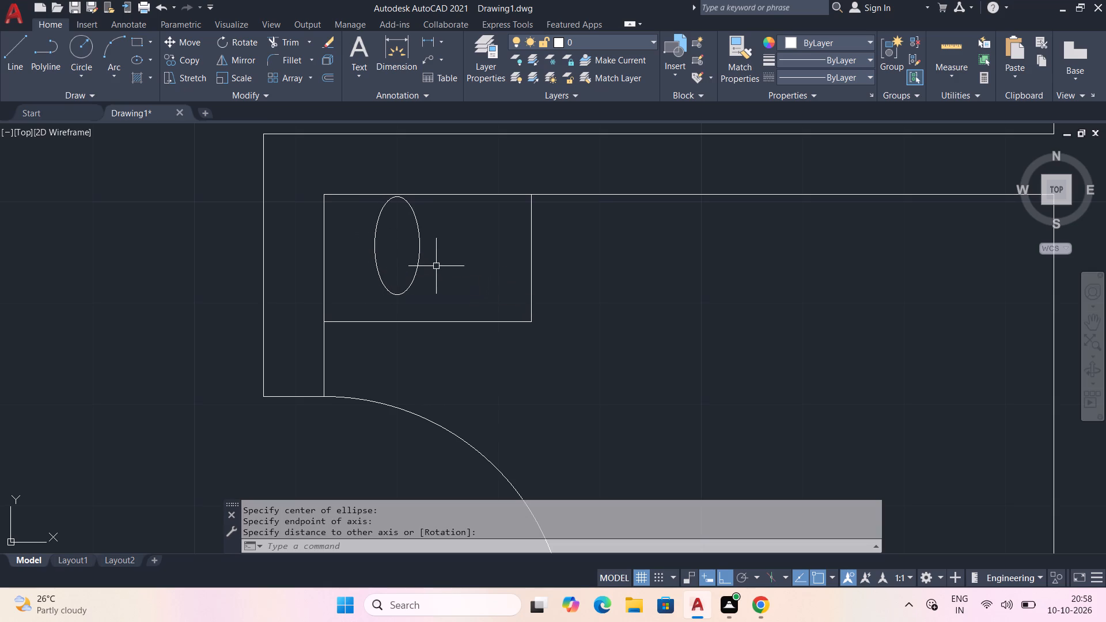
Move the basin ellipse slightly southeast within the counter.
{"action": "left_click", "coordinate": [377, 243]}
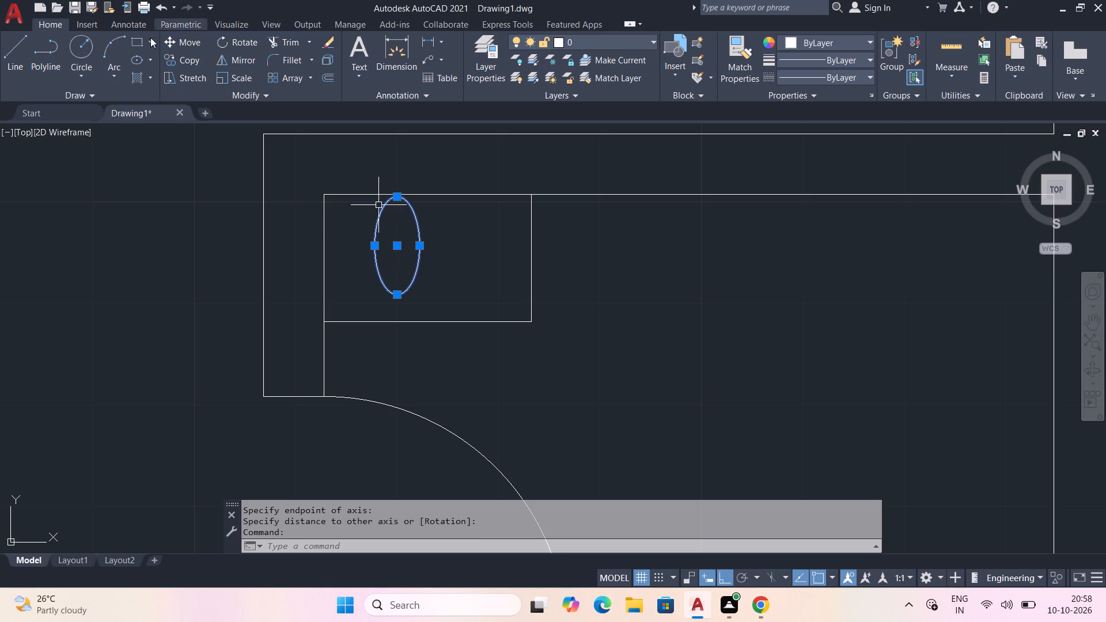
{"action": "left_click", "coordinate": [185, 45]}
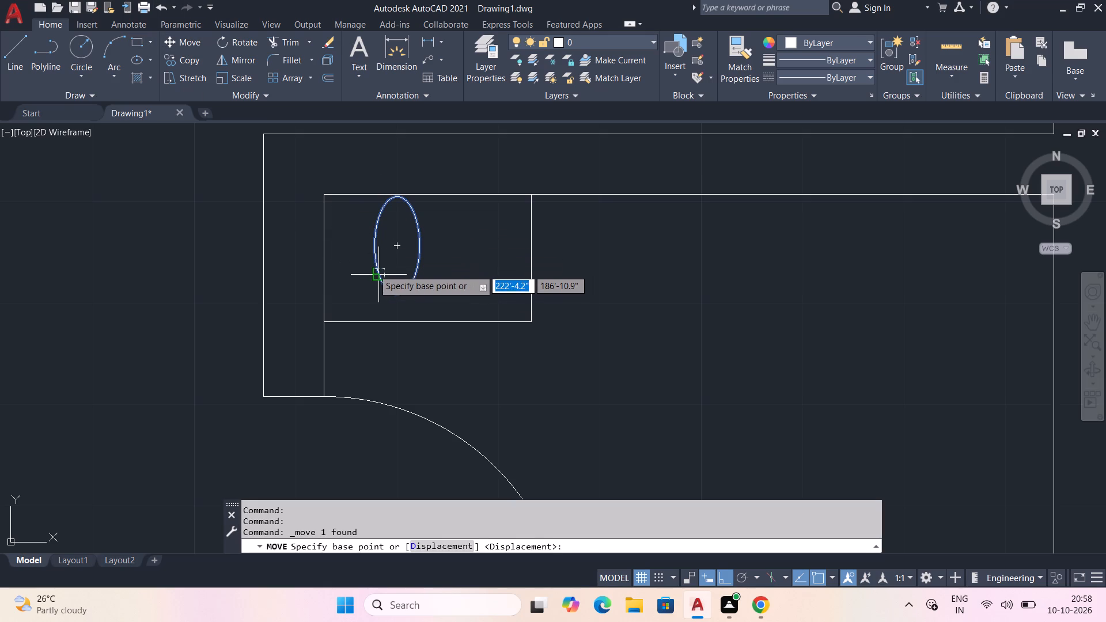
{"action": "left_click", "coordinate": [374, 269]}
{"action": "left_click", "coordinate": [380, 294]}
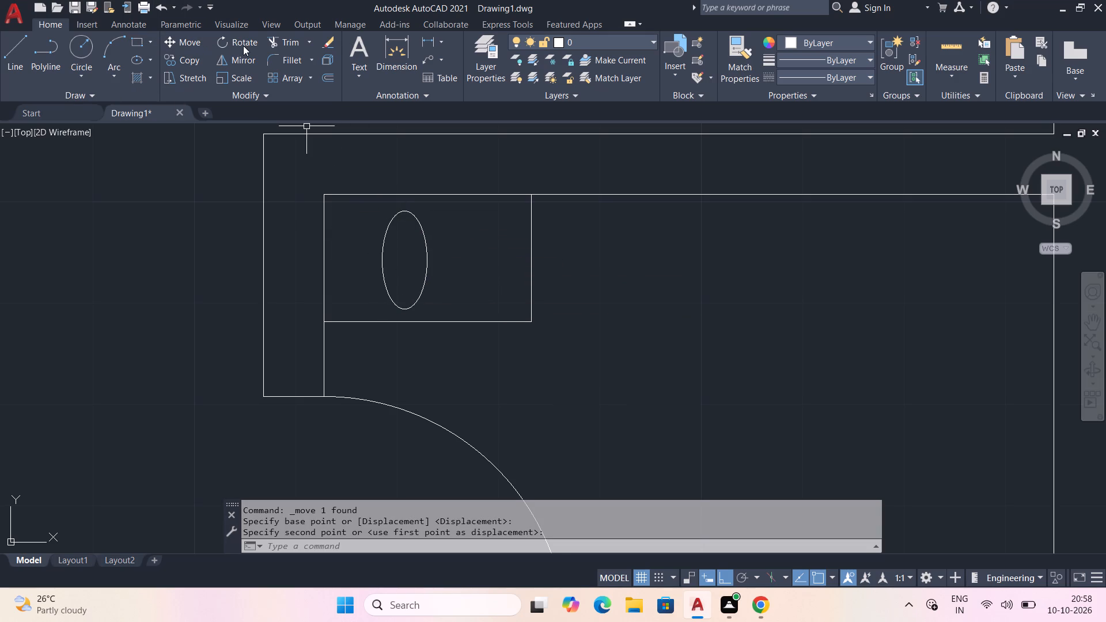
Rotate the basin ellipse 90° counterclockwise about its southernmost point.
{"action": "left_click", "coordinate": [429, 258]}
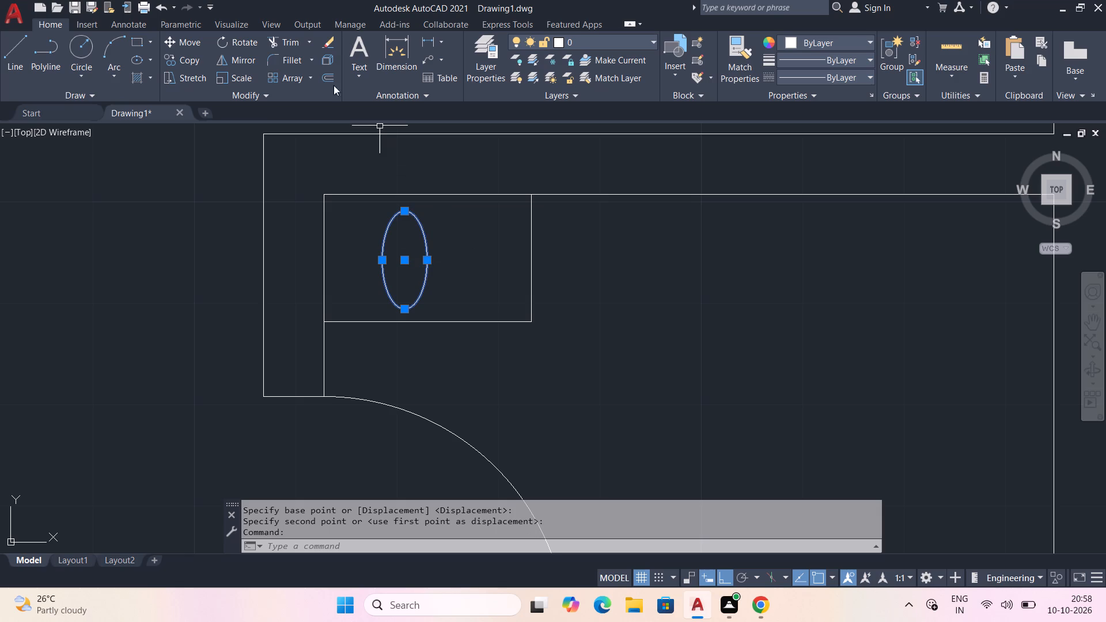
{"action": "left_click", "coordinate": [254, 41]}
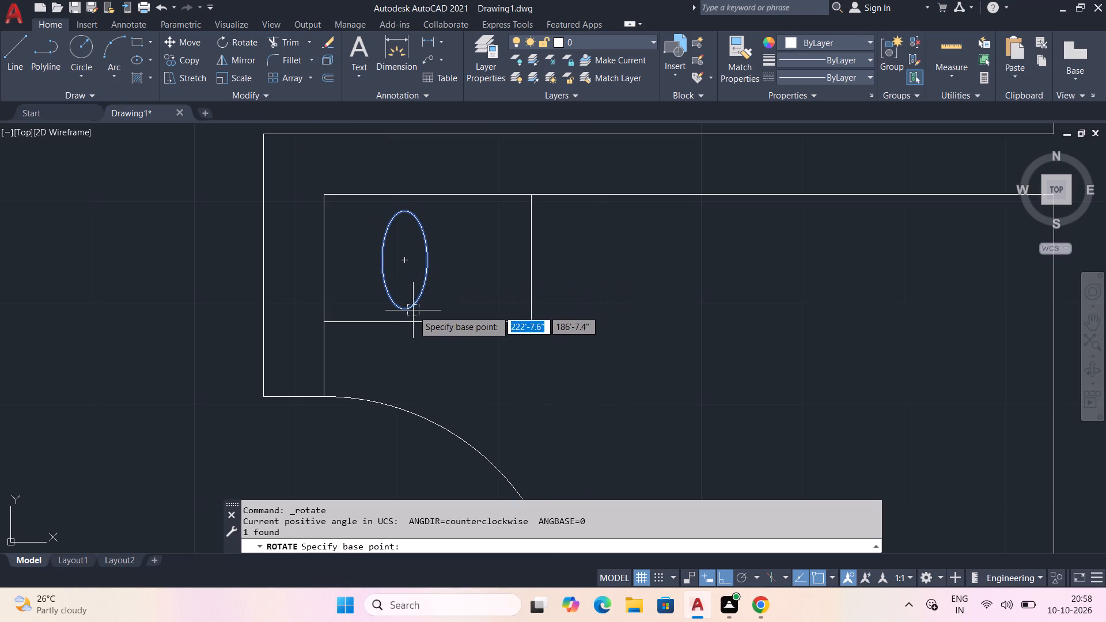
{"action": "left_click", "coordinate": [404, 309]}
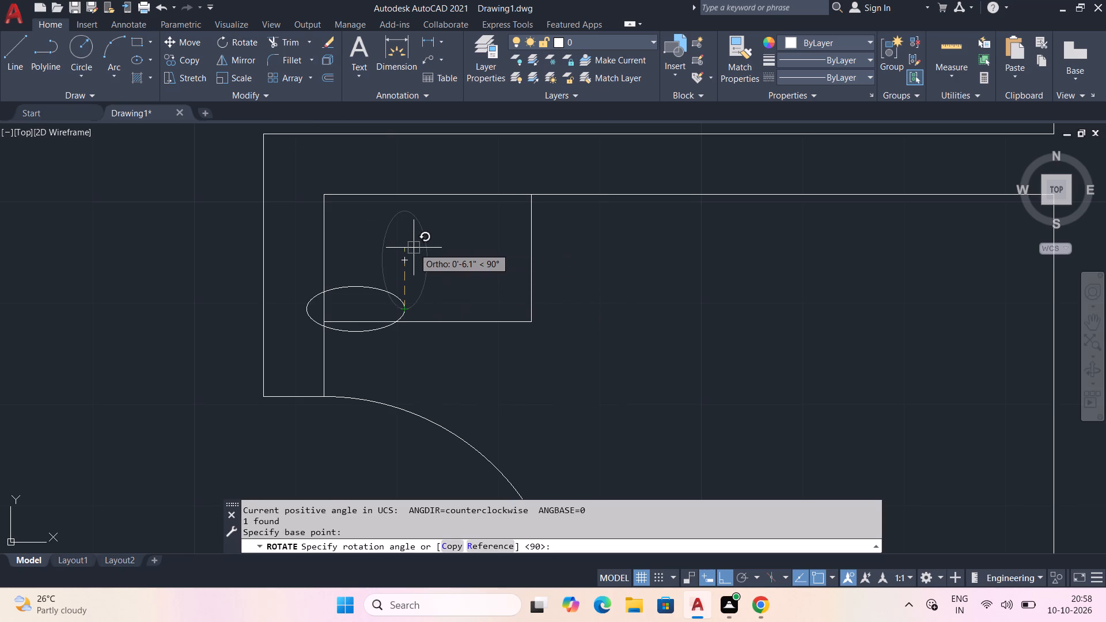
{"action": "left_click", "coordinate": [414, 248]}
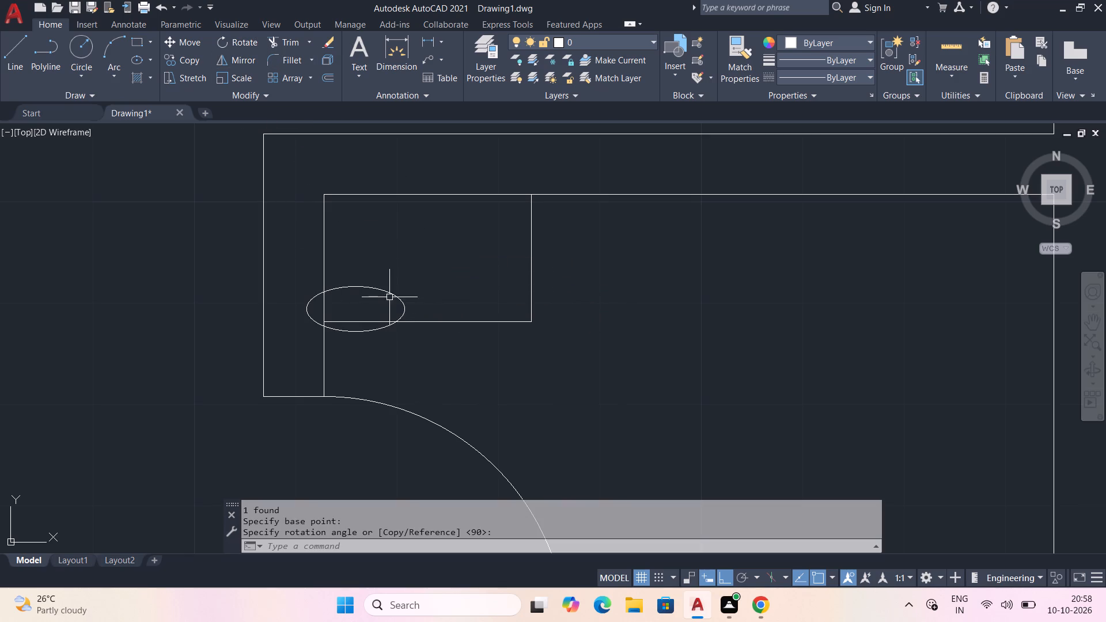
Move the basin ellipse about 8" northeast to the middle of the counter, with Ortho off.
{"action": "left_click", "coordinate": [388, 289]}
{"action": "left_click", "coordinate": [409, 254]}
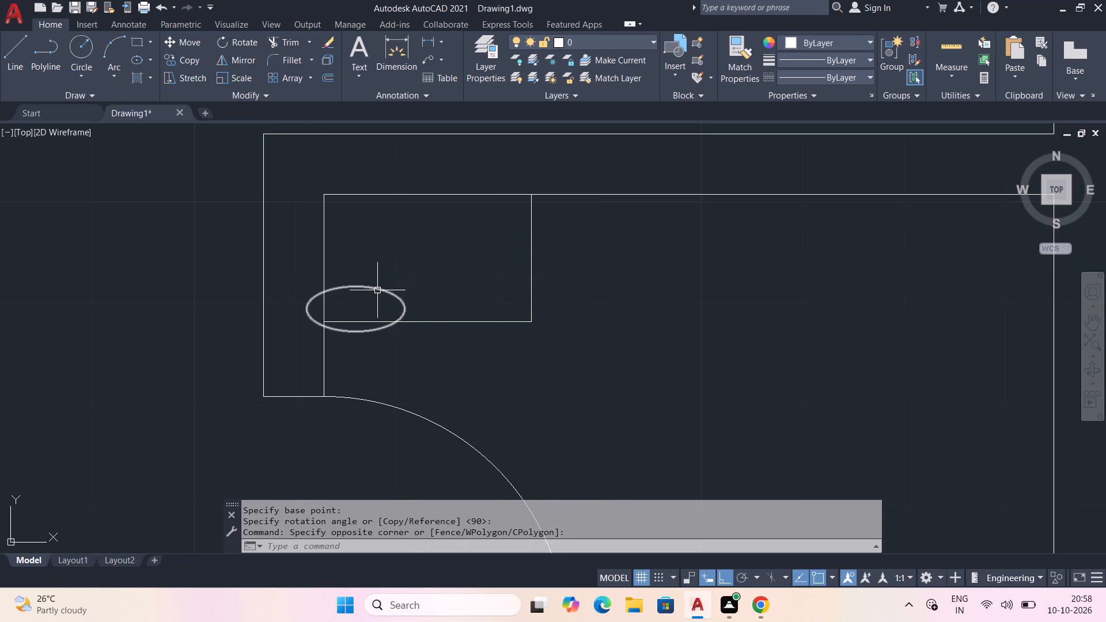
{"action": "left_click", "coordinate": [377, 290]}
{"action": "left_click", "coordinate": [189, 43]}
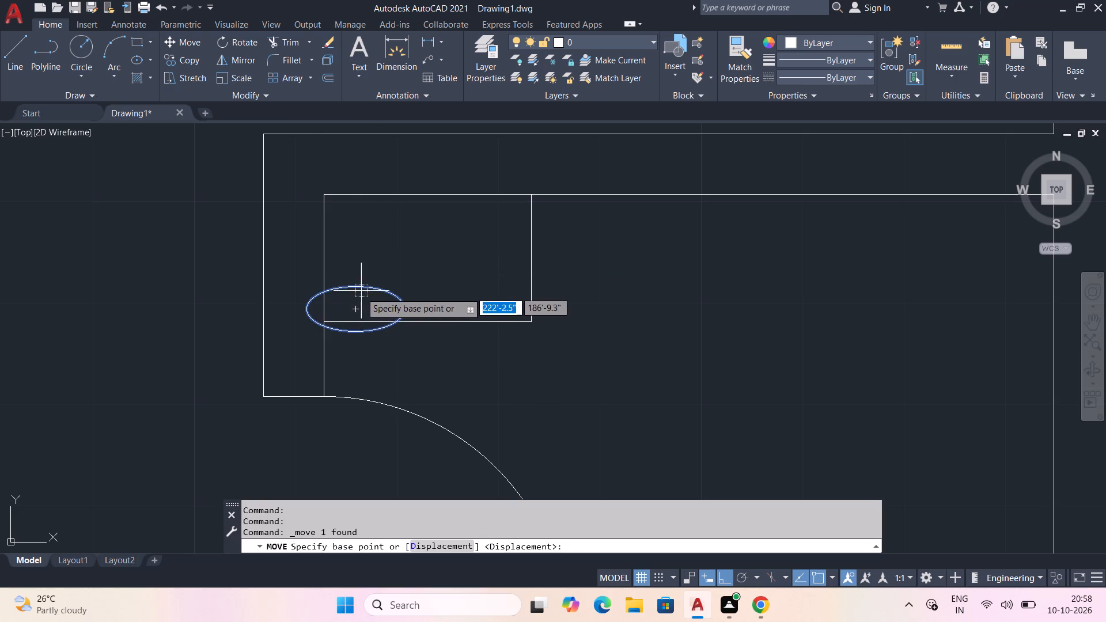
{"action": "left_click", "coordinate": [359, 292]}
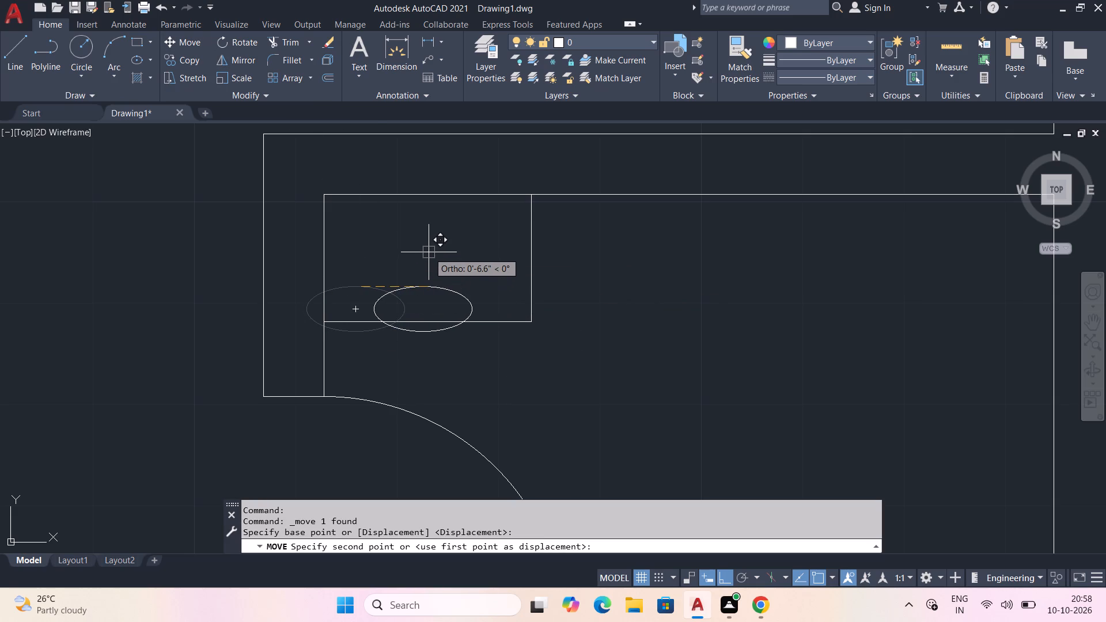
{"action": "key", "text": "F8"}
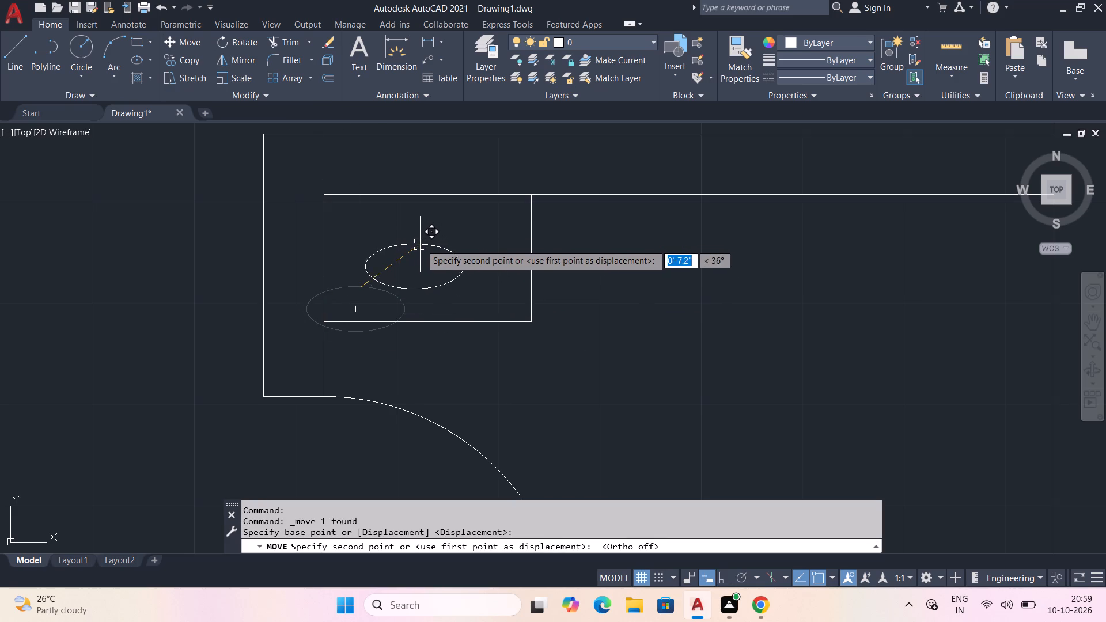
{"action": "left_click", "coordinate": [434, 242]}
Stretch the basin ellipse to about 1'-3.5" wide by 8" deep so it fills most of the counter.
{"action": "left_click", "coordinate": [432, 287]}
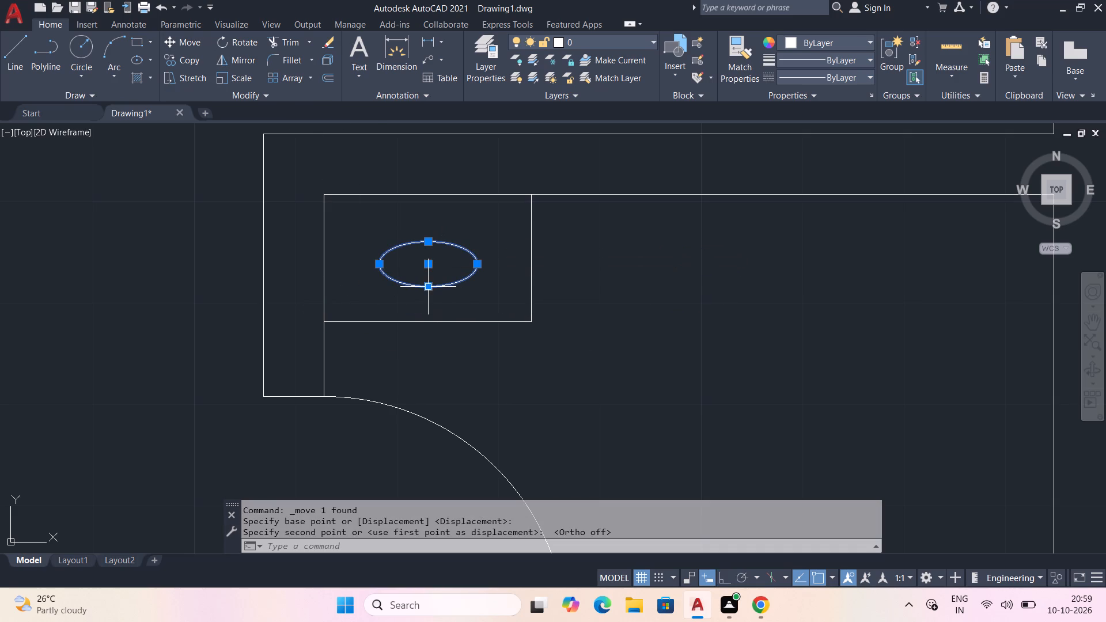
{"action": "left_click", "coordinate": [429, 287]}
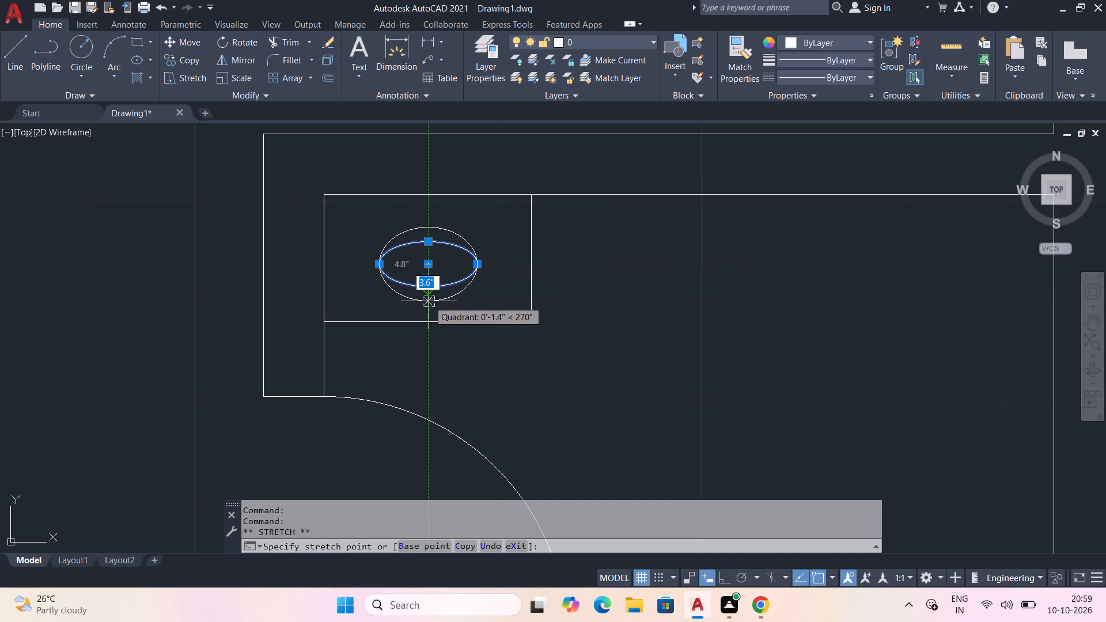
{"action": "left_click", "coordinate": [428, 305]}
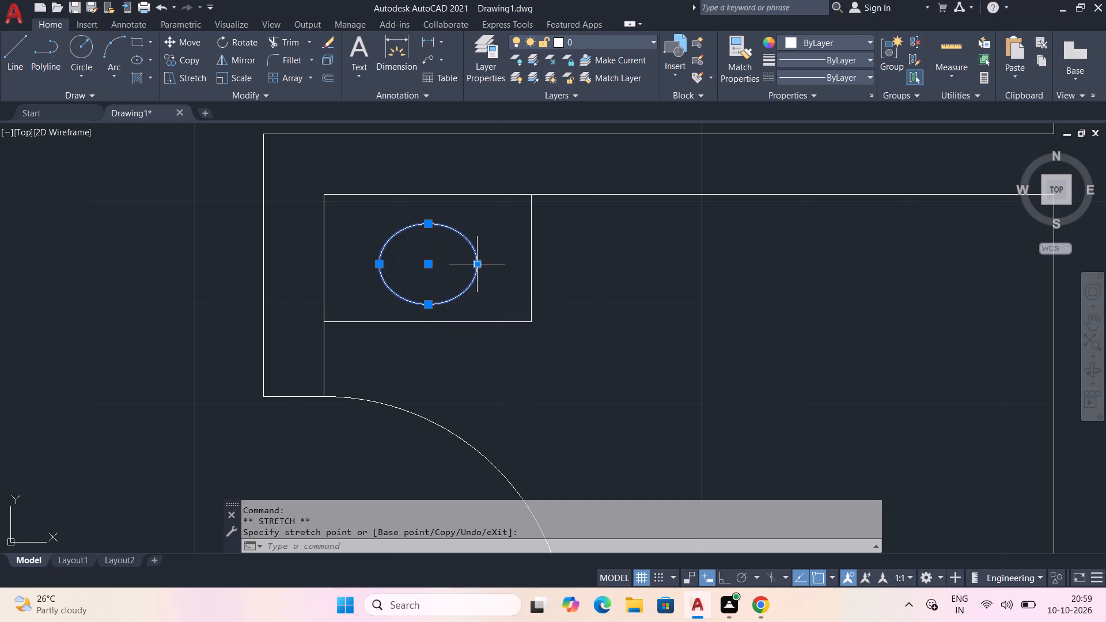
{"action": "left_click_drag", "start_coordinate": [477, 266], "coordinate": [508, 270]}
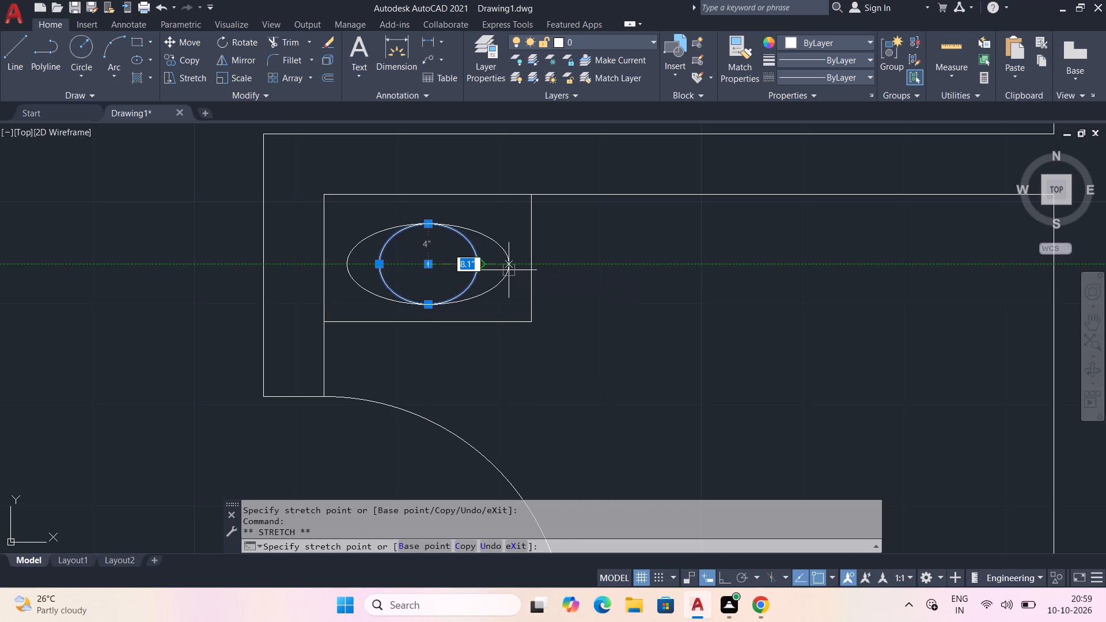
{"action": "left_click_drag", "start_coordinate": [508, 270], "coordinate": [505, 269]}
{"action": "left_click", "coordinate": [505, 269]}
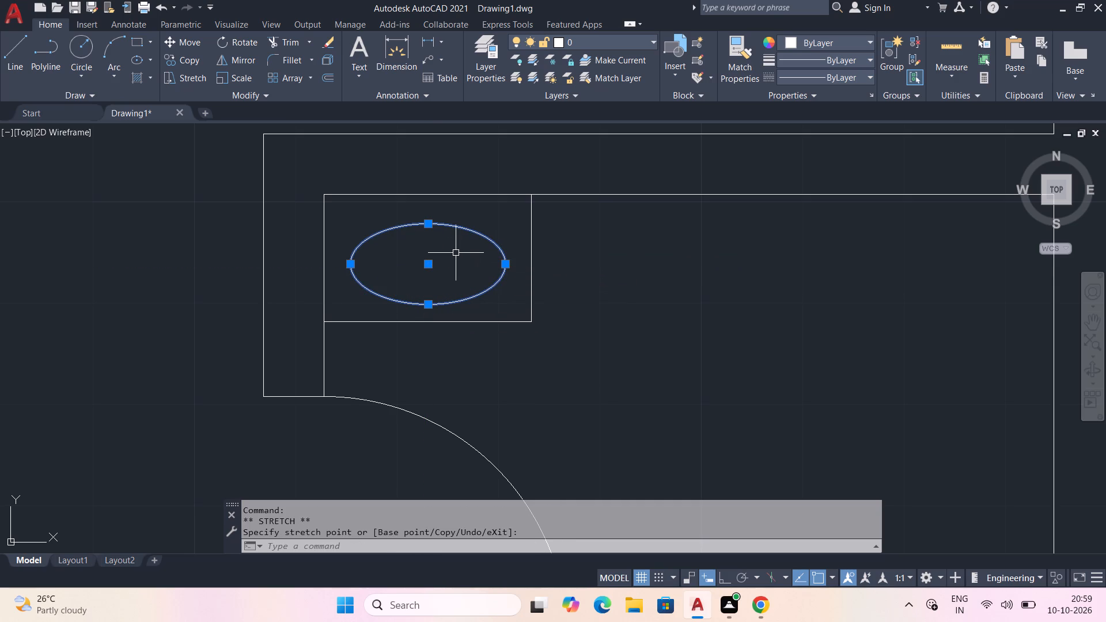
{"action": "key", "text": "Escape"}
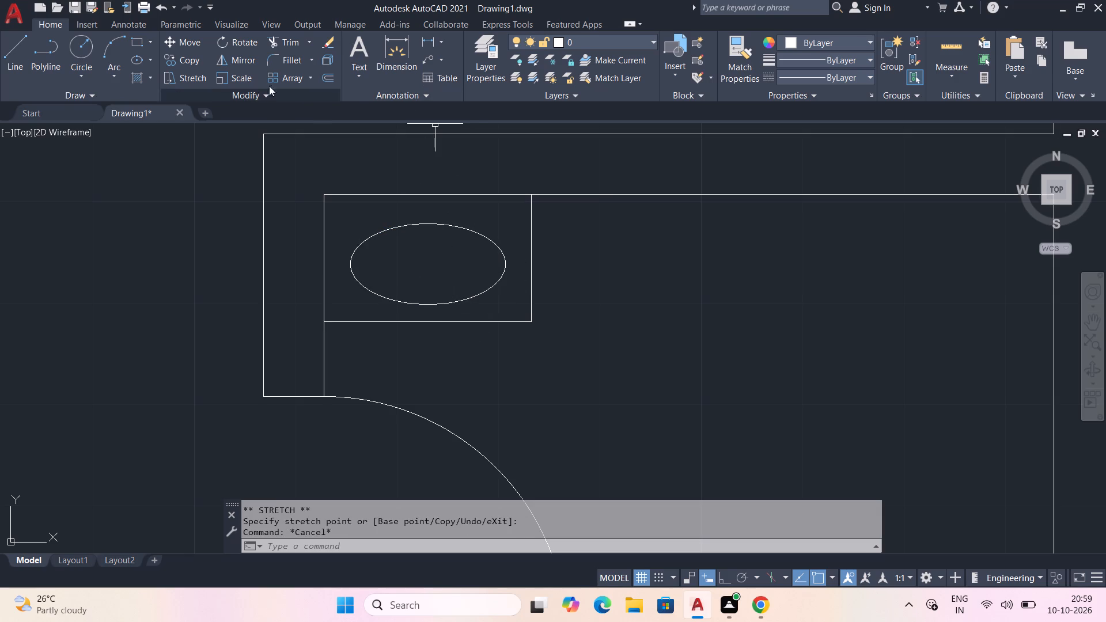
Draw a north-south line about 1'-2.3" long in the open floor east of the basin counter, with Ortho on.
{"action": "left_click", "coordinate": [17, 58]}
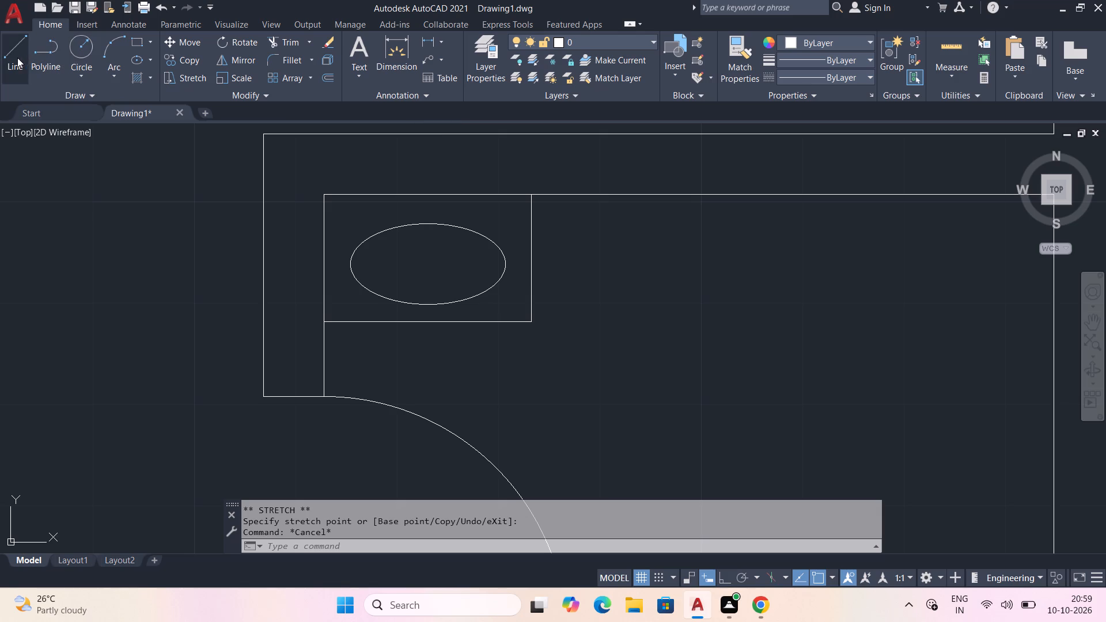
{"action": "scroll", "coordinate": [836, 388], "scroll_direction": "down", "scroll_amount": 1}
{"action": "middle_click_drag", "start_coordinate": [836, 347], "coordinate": [734, 313]}
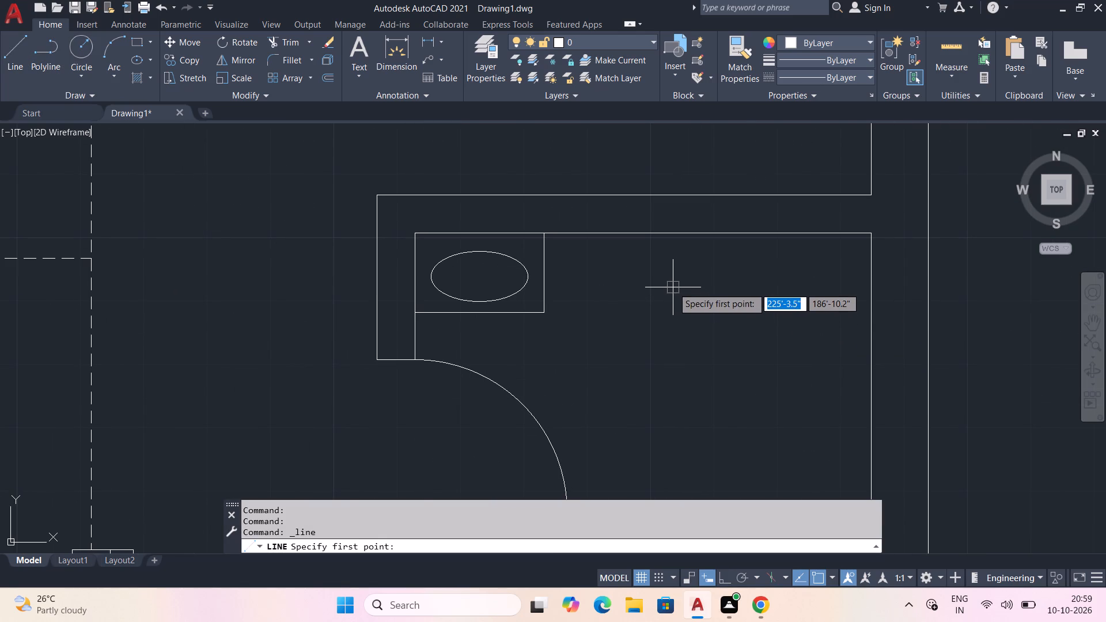
{"action": "left_click", "coordinate": [675, 287]}
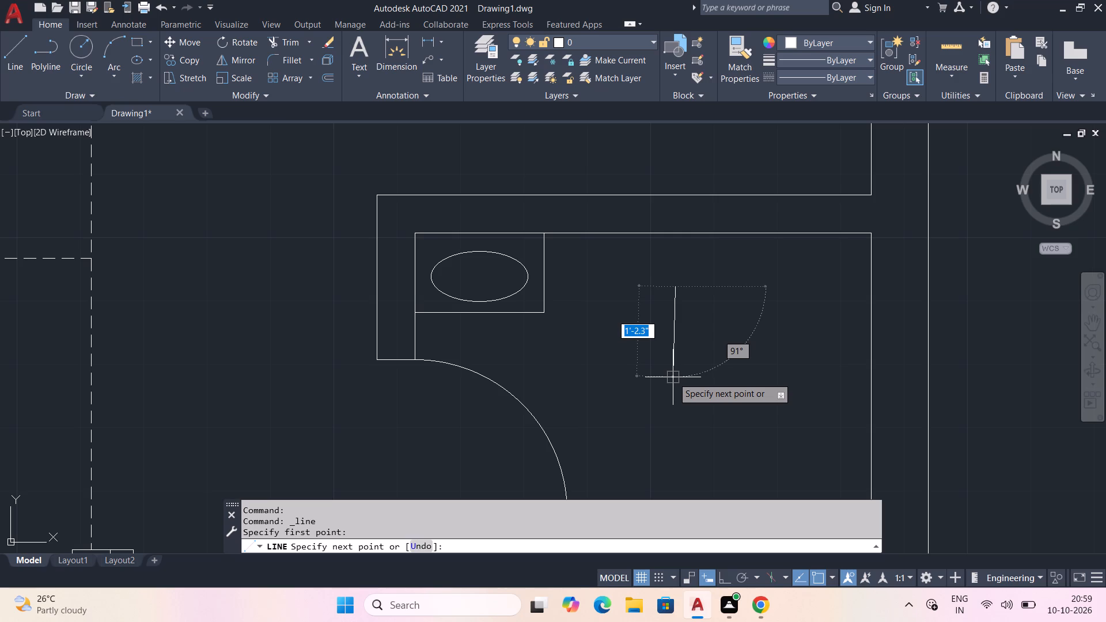
{"action": "key", "text": "F8"}
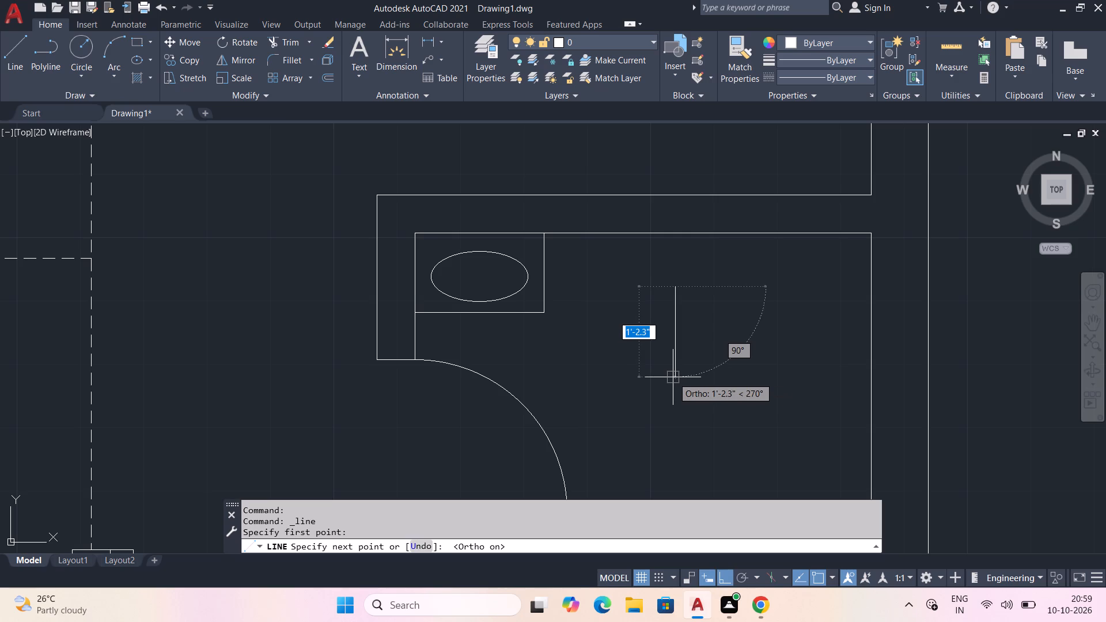
{"action": "left_click", "coordinate": [673, 377]}
{"action": "key", "text": "space"}
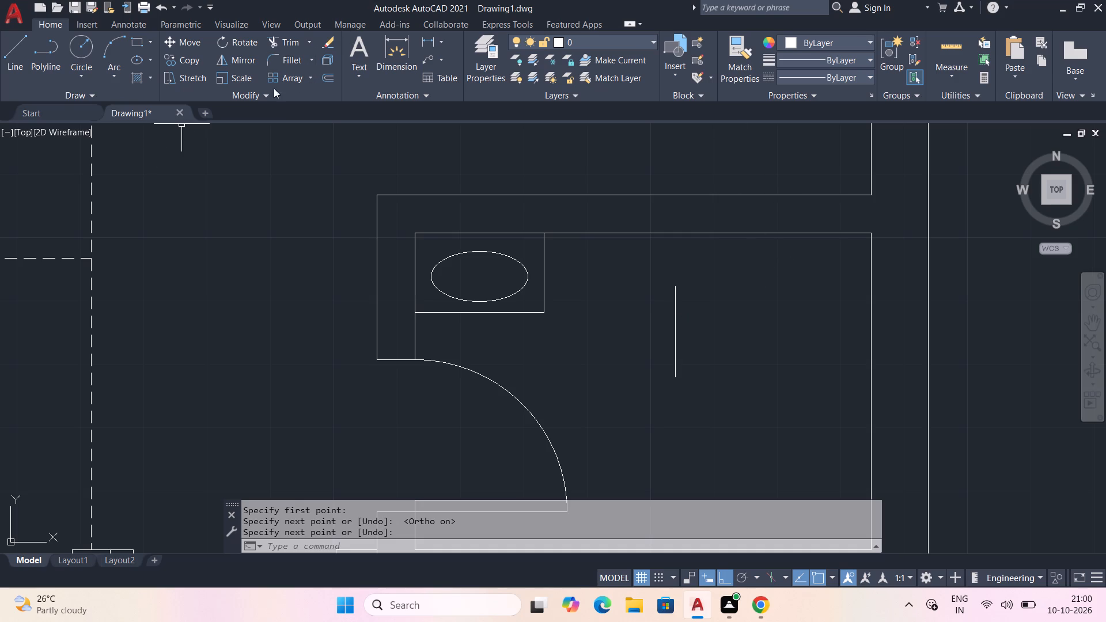
Offset the north-south line in the open floor 2" to the east.
{"action": "left_click", "coordinate": [296, 66]}
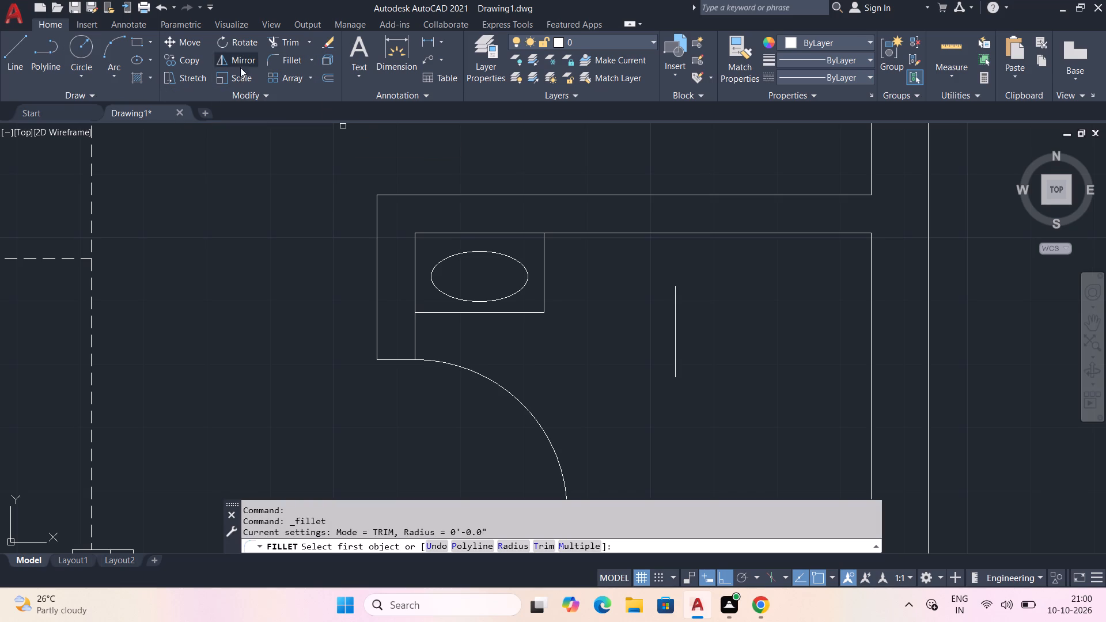
{"action": "key", "text": "Escape"}
{"action": "left_click", "coordinate": [324, 77]}
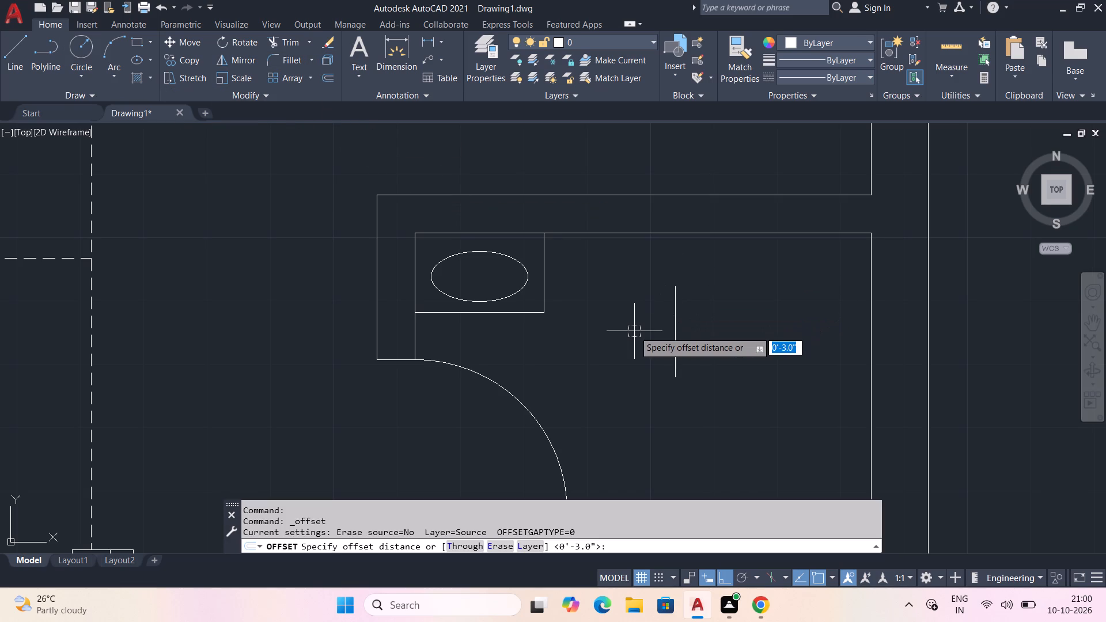
{"action": "key", "text": "2"}
{"action": "key", "text": "shift+quotedbl"}
{"action": "key", "text": "Return"}
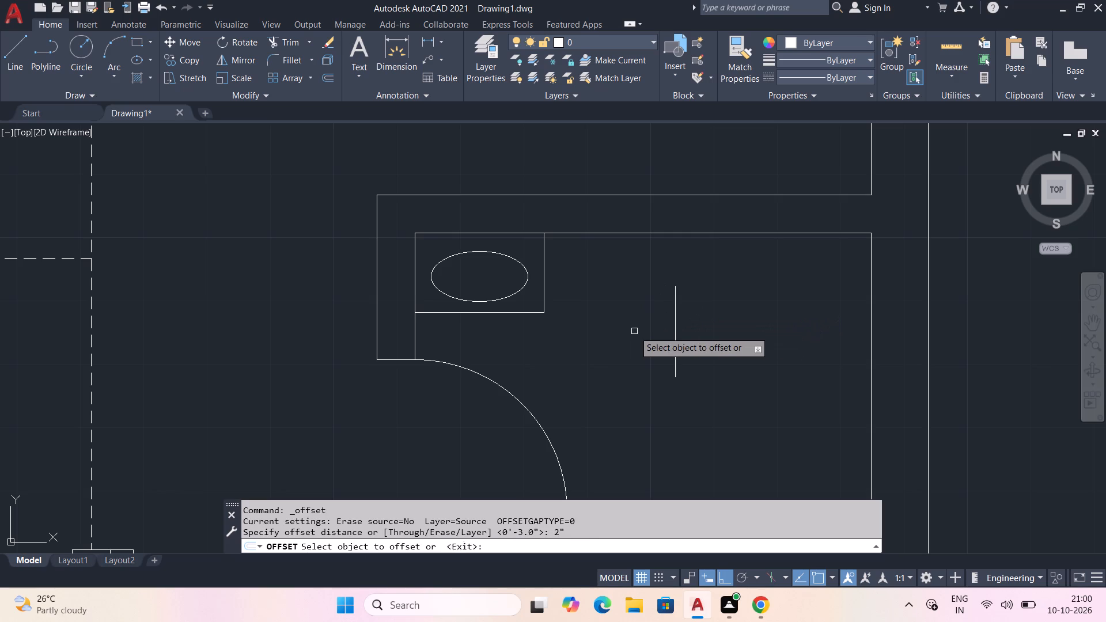
{"action": "left_click", "coordinate": [676, 312]}
{"action": "left_click", "coordinate": [698, 313]}
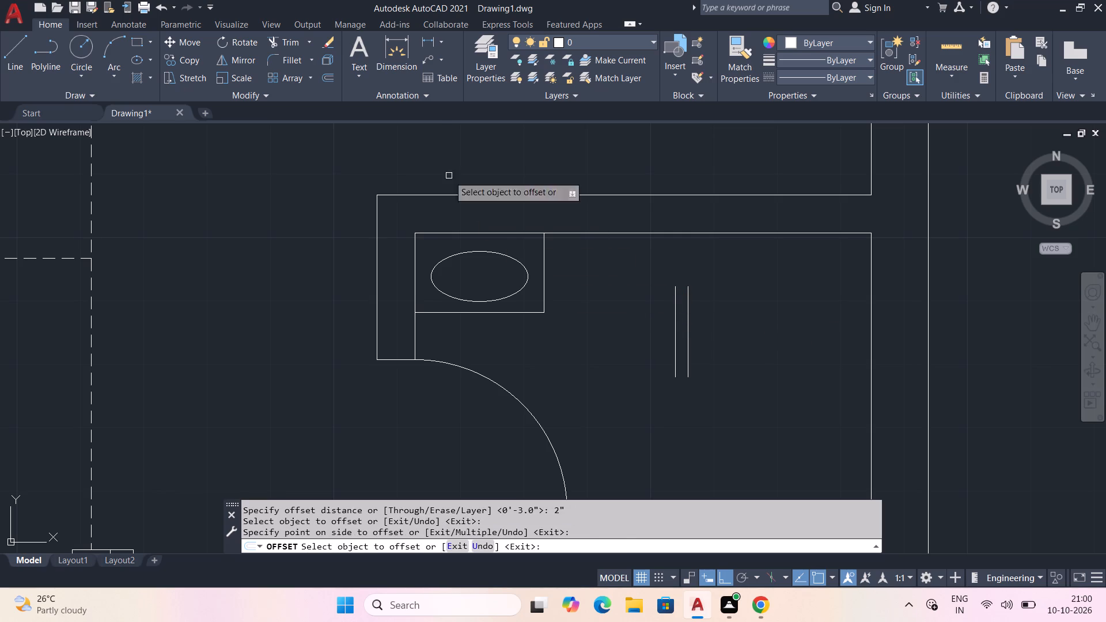
{"action": "key", "text": "Escape"}
Fillet the two parallel lines together at their north and south ends to form rounded caps.
{"action": "left_click_drag", "start_coordinate": [283, 59], "coordinate": [283, 51]}
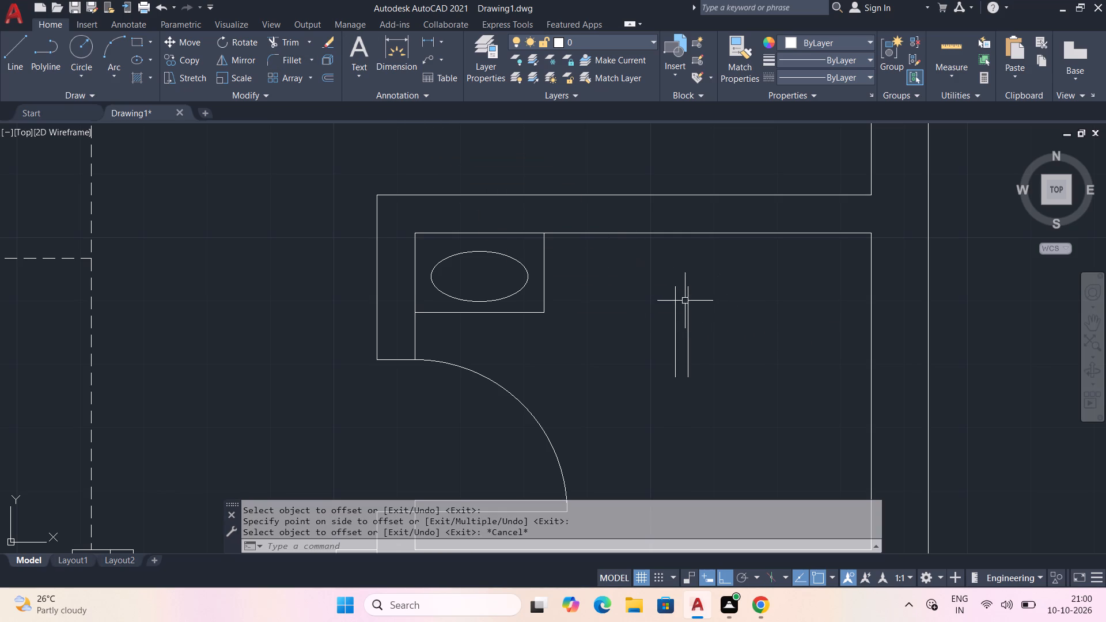
{"action": "left_click", "coordinate": [281, 59]}
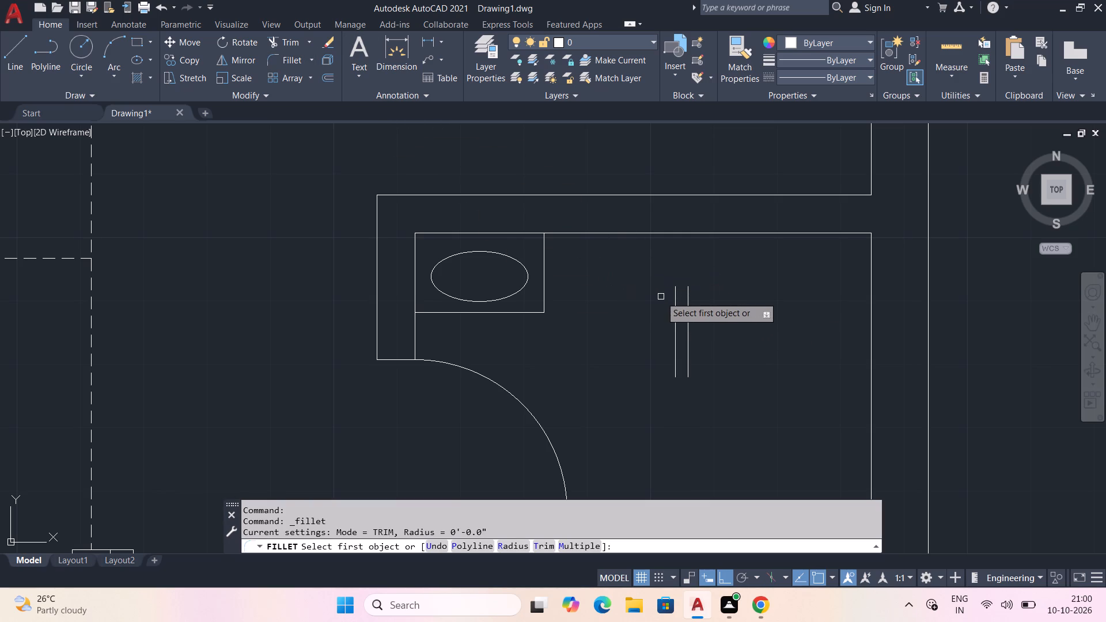
{"action": "left_click", "coordinate": [673, 293]}
{"action": "left_click", "coordinate": [689, 293]}
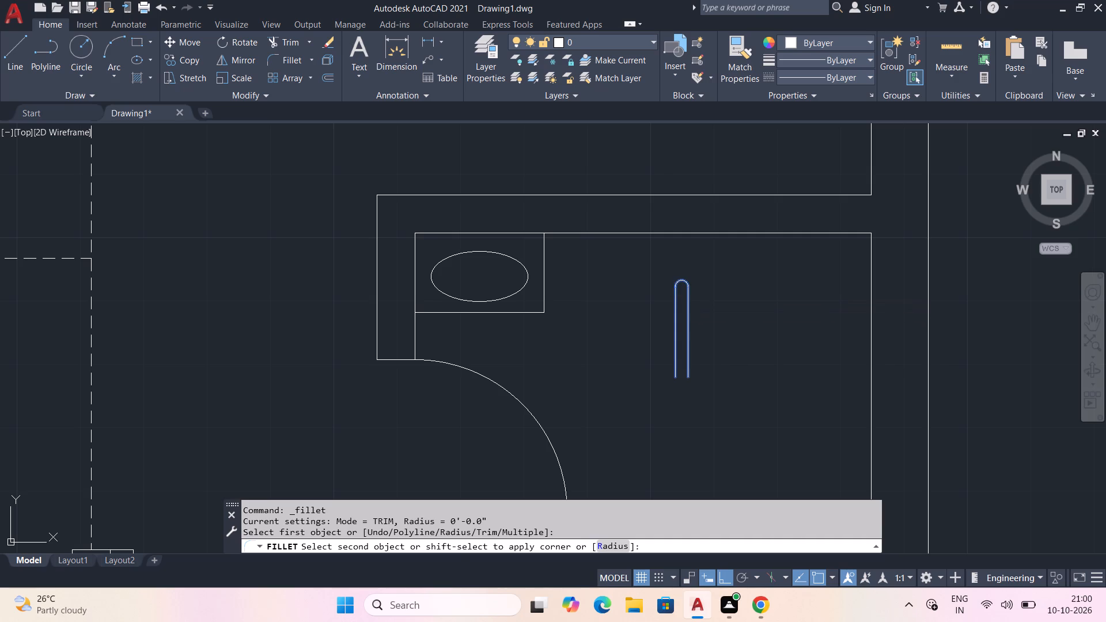
{"action": "left_click", "coordinate": [284, 56]}
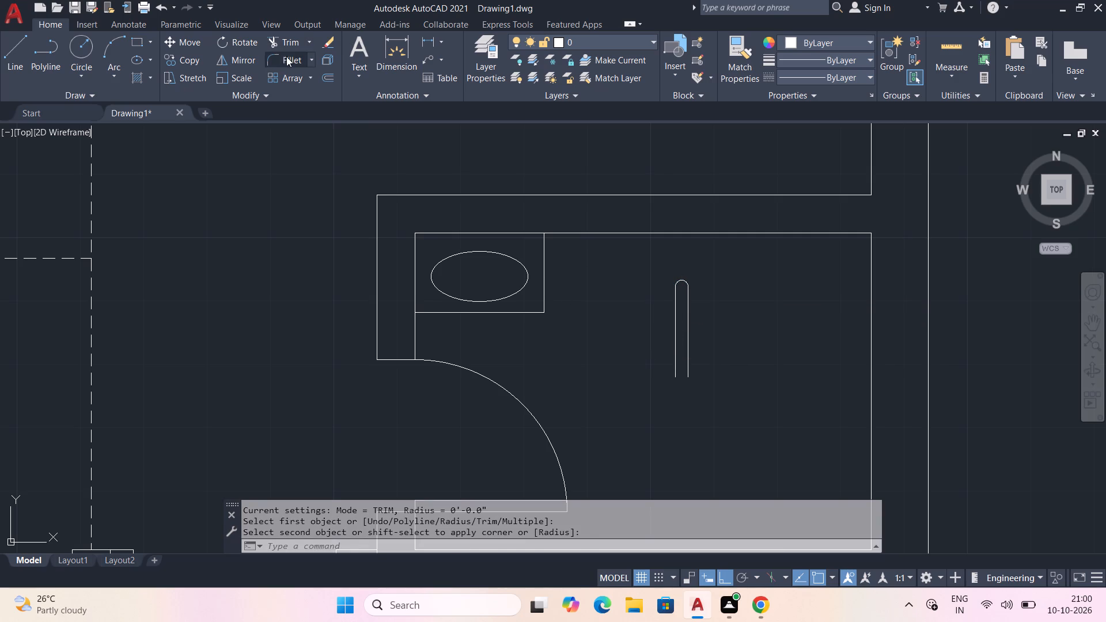
{"action": "left_click", "coordinate": [672, 365]}
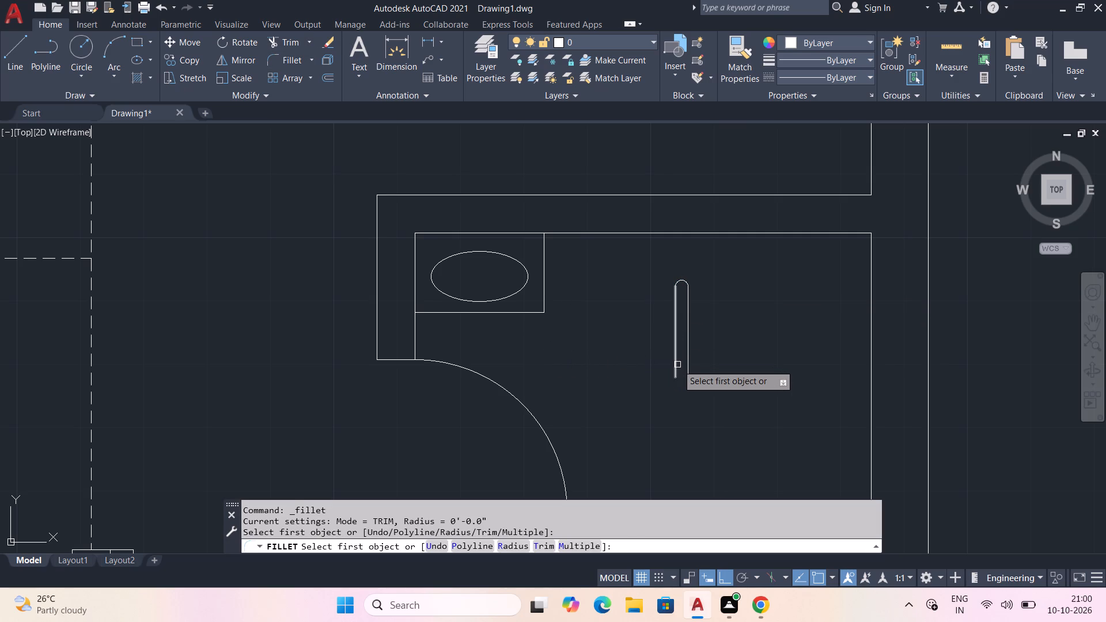
{"action": "left_click", "coordinate": [677, 365]}
{"action": "left_click", "coordinate": [688, 370]}
{"action": "key", "text": "Escape"}
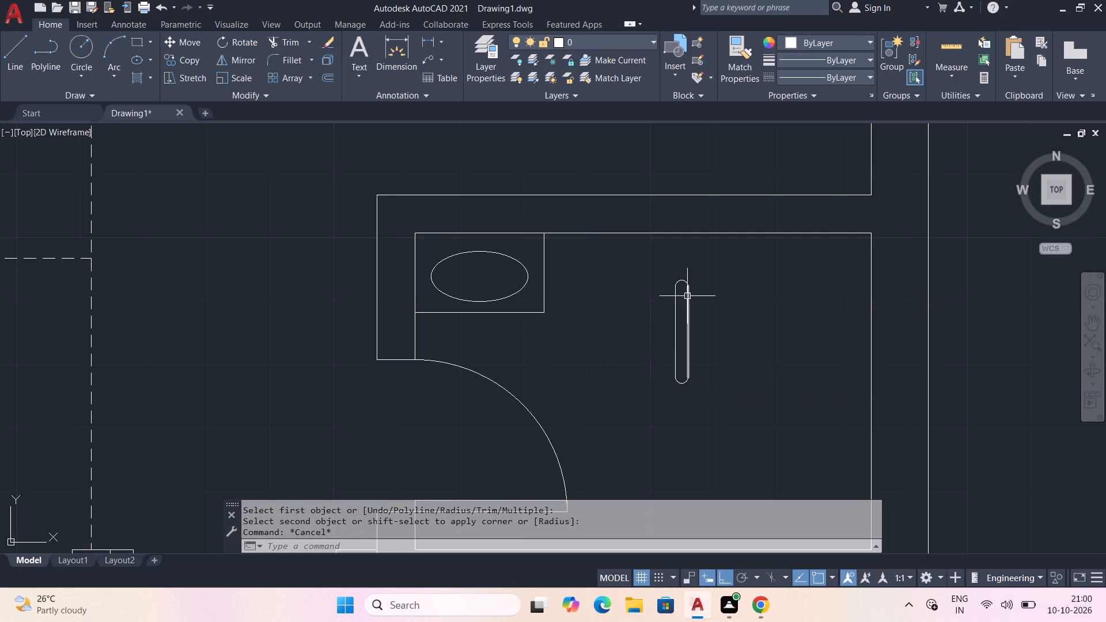
Delete the rounded cap at the north end of the slot shape.
{"action": "scroll", "coordinate": [687, 294], "scroll_direction": "up", "scroll_amount": 2}
{"action": "left_click", "coordinate": [673, 264]}
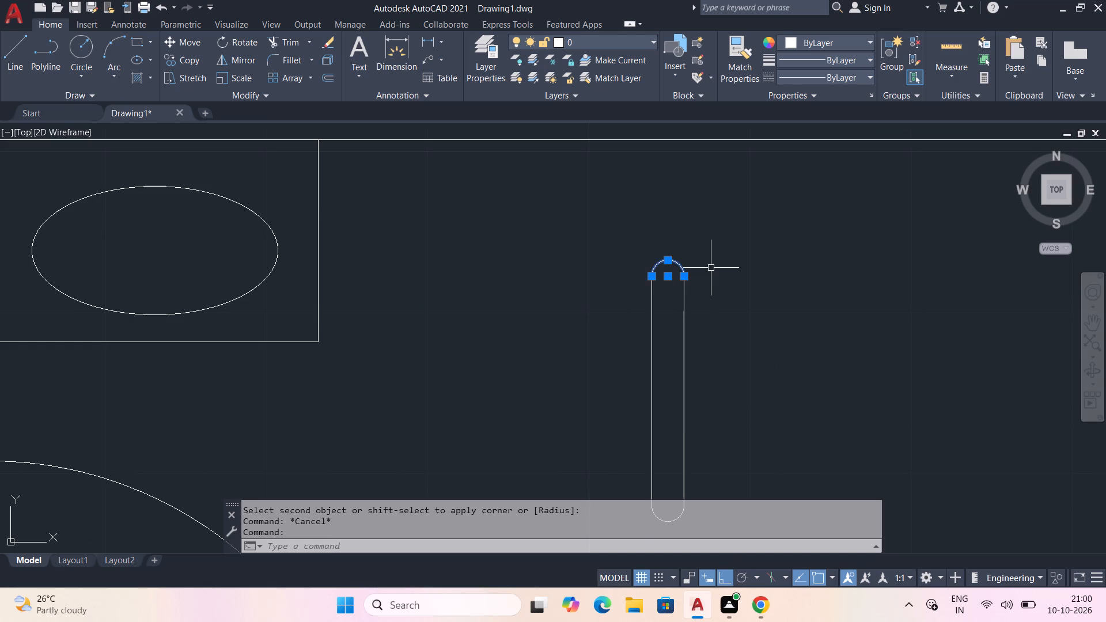
{"action": "key", "text": "Delete"}
Join the two parallel lines and the south arc into one U-shaped polyline.
{"action": "scroll", "coordinate": [613, 261], "scroll_direction": "down", "scroll_amount": 2}
{"action": "left_click", "coordinate": [601, 240]}
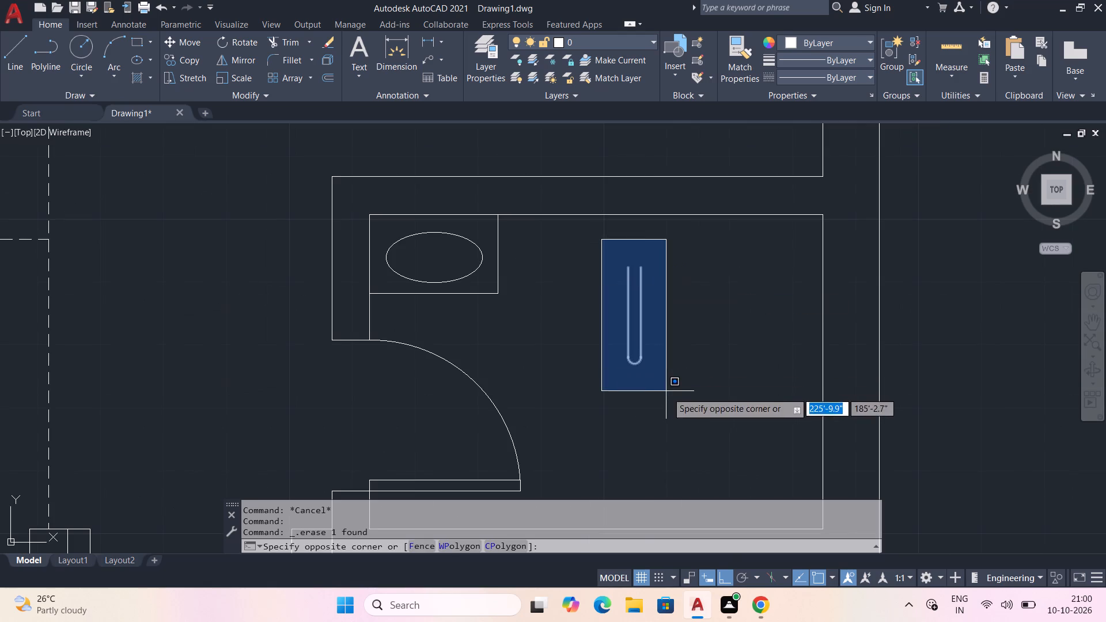
{"action": "left_click", "coordinate": [670, 395]}
{"action": "type", "text": "join"}
{"action": "key", "text": "space"}
Shorten both legs of the U-shaped polyline from their north ends to about 8" long.
{"action": "scroll", "coordinate": [631, 286], "scroll_direction": "up", "scroll_amount": 1}
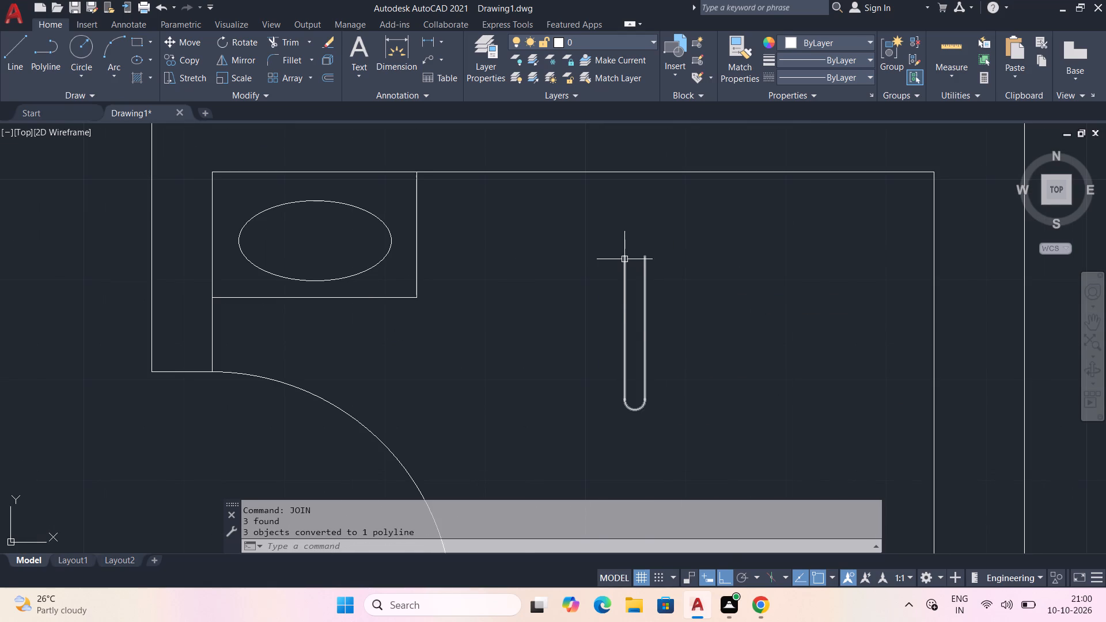
{"action": "left_click", "coordinate": [624, 259]}
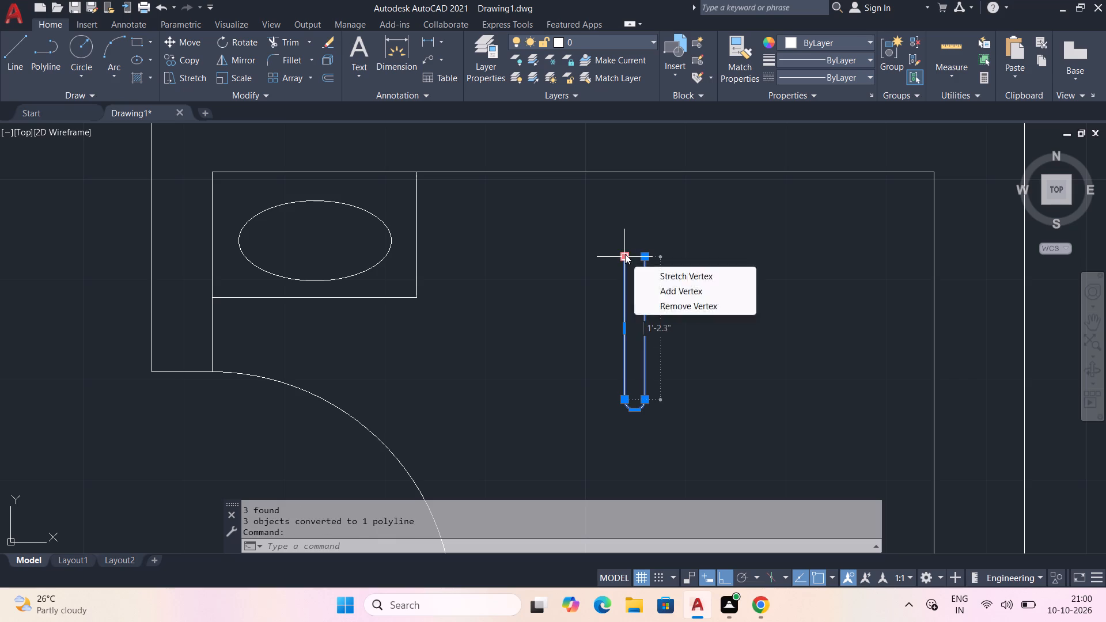
{"action": "left_click_drag", "start_coordinate": [625, 254], "coordinate": [625, 260]}
{"action": "left_click", "coordinate": [620, 320]}
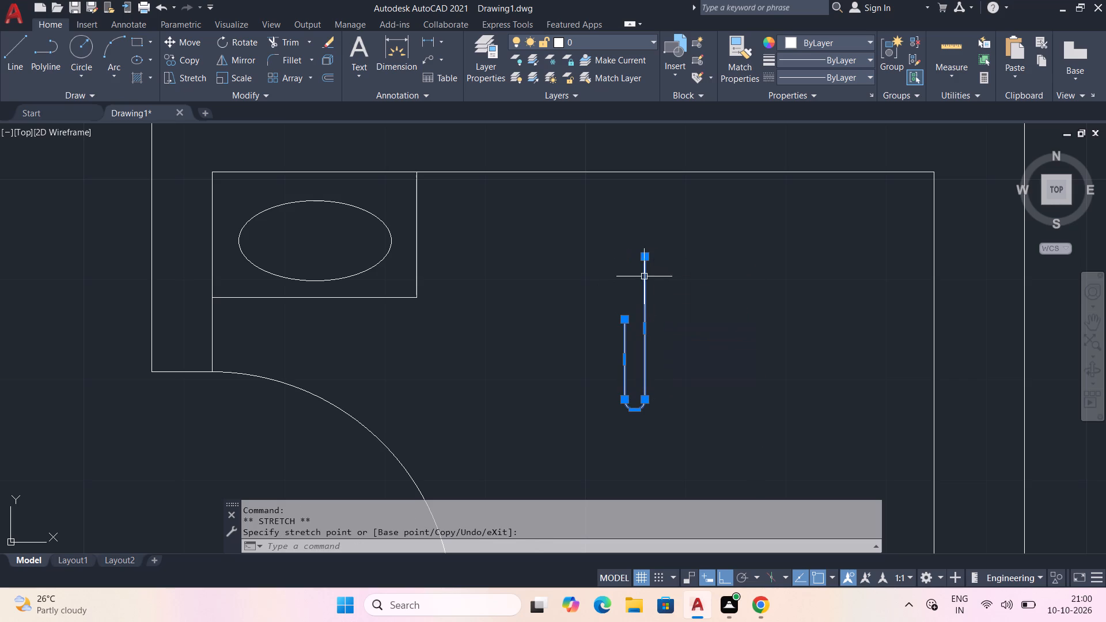
{"action": "left_click", "coordinate": [644, 257]}
{"action": "left_click_drag", "start_coordinate": [644, 257], "coordinate": [649, 301]}
{"action": "left_click_drag", "start_coordinate": [645, 256], "coordinate": [644, 320]}
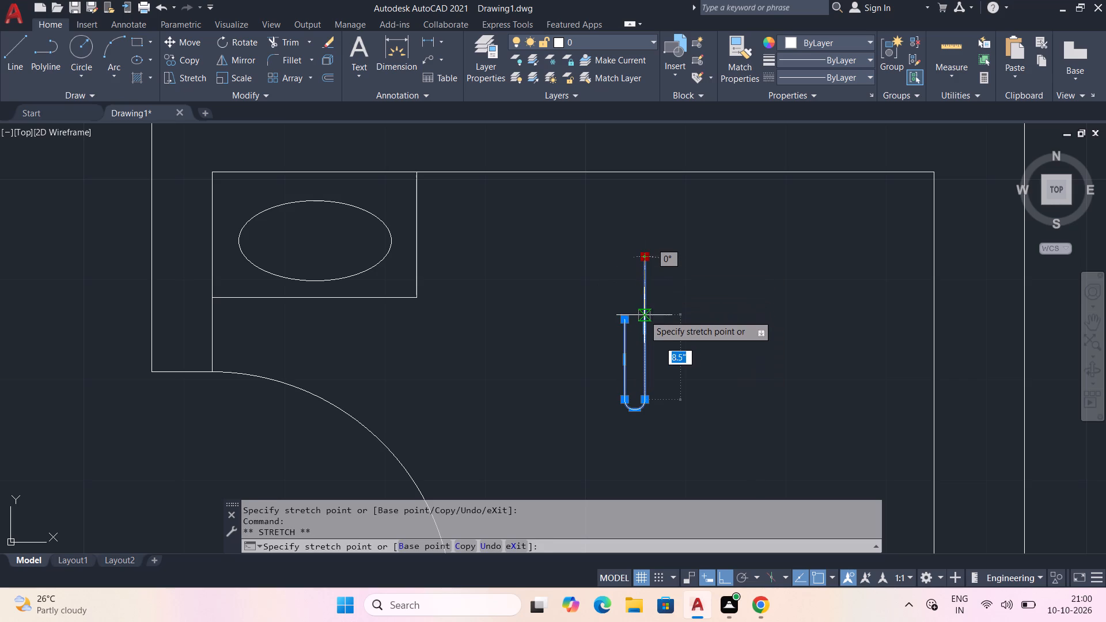
{"action": "left_click", "coordinate": [644, 314]}
{"action": "scroll", "coordinate": [668, 314], "scroll_direction": "up", "scroll_amount": 2}
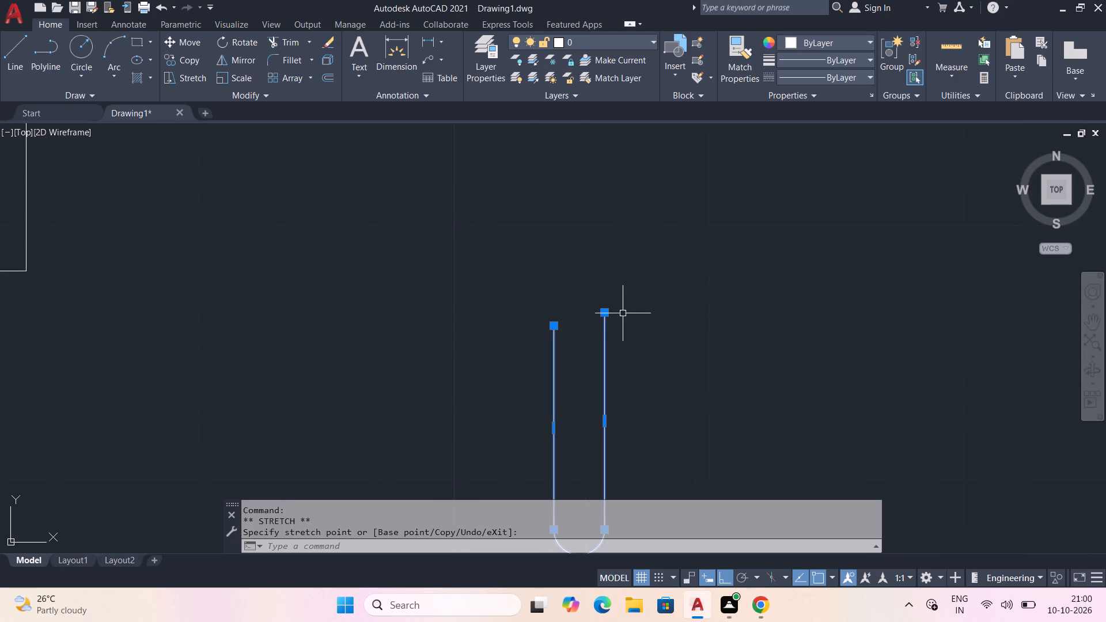
{"action": "left_click_drag", "start_coordinate": [603, 313], "coordinate": [605, 327]}
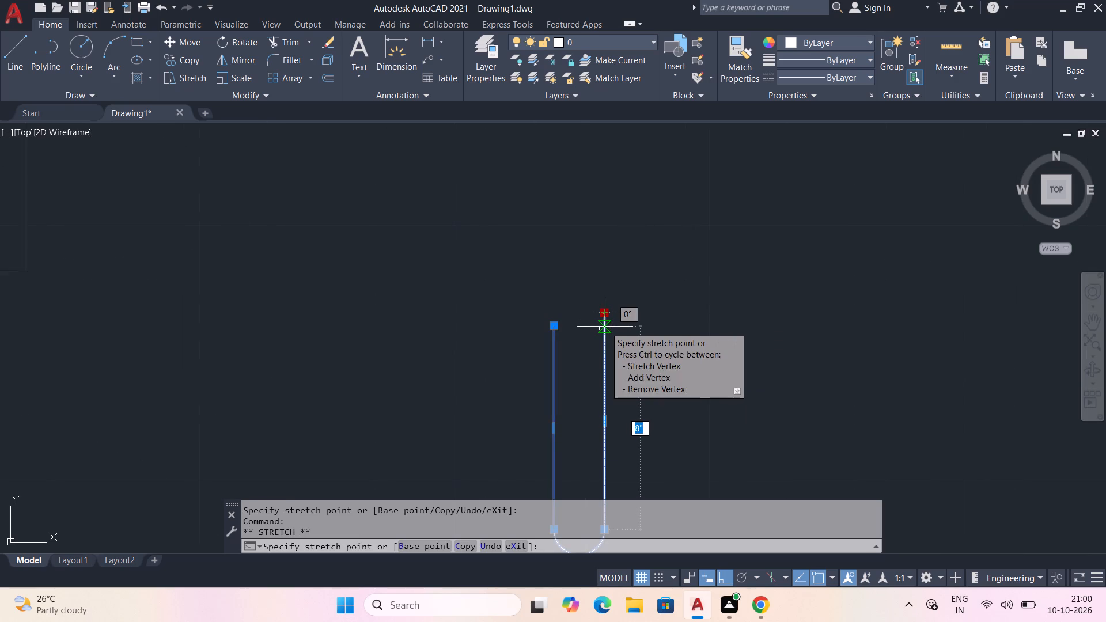
{"action": "left_click_drag", "start_coordinate": [605, 327], "coordinate": [605, 323]}
{"action": "left_click", "coordinate": [605, 323]}
{"action": "scroll", "coordinate": [664, 355], "scroll_direction": "down", "scroll_amount": 2}
Copy the U-shaped polyline about 2'-11" northwest onto the counter's north edge, over the middle of the basin, with Ortho off.
{"action": "middle_click_drag", "start_coordinate": [666, 361], "coordinate": [662, 286]}
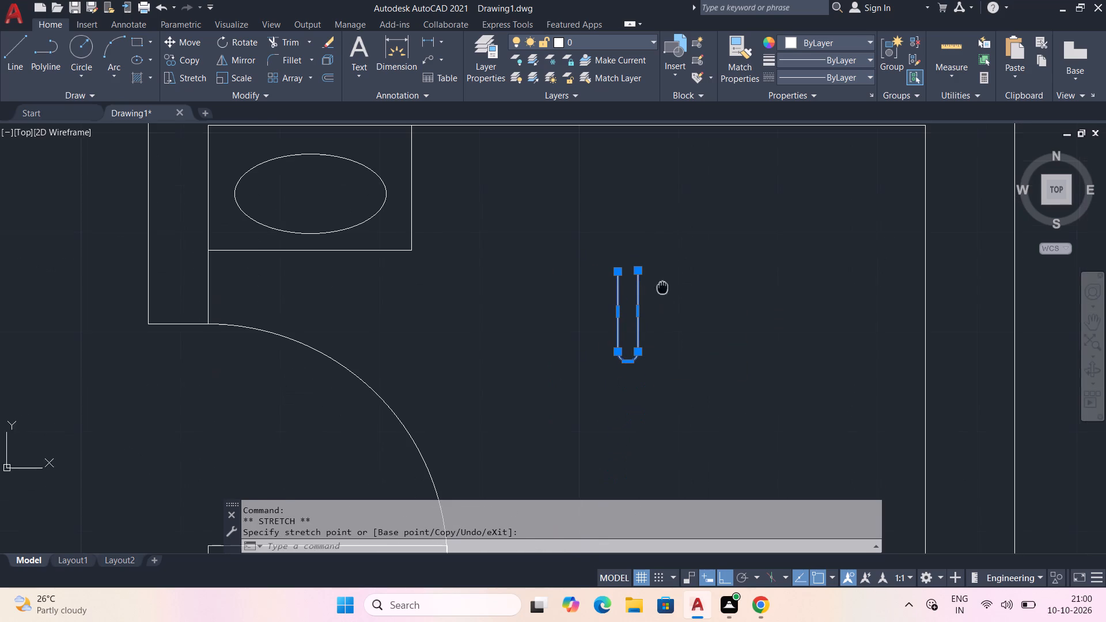
{"action": "middle_click_drag", "start_coordinate": [662, 286], "coordinate": [662, 286]}
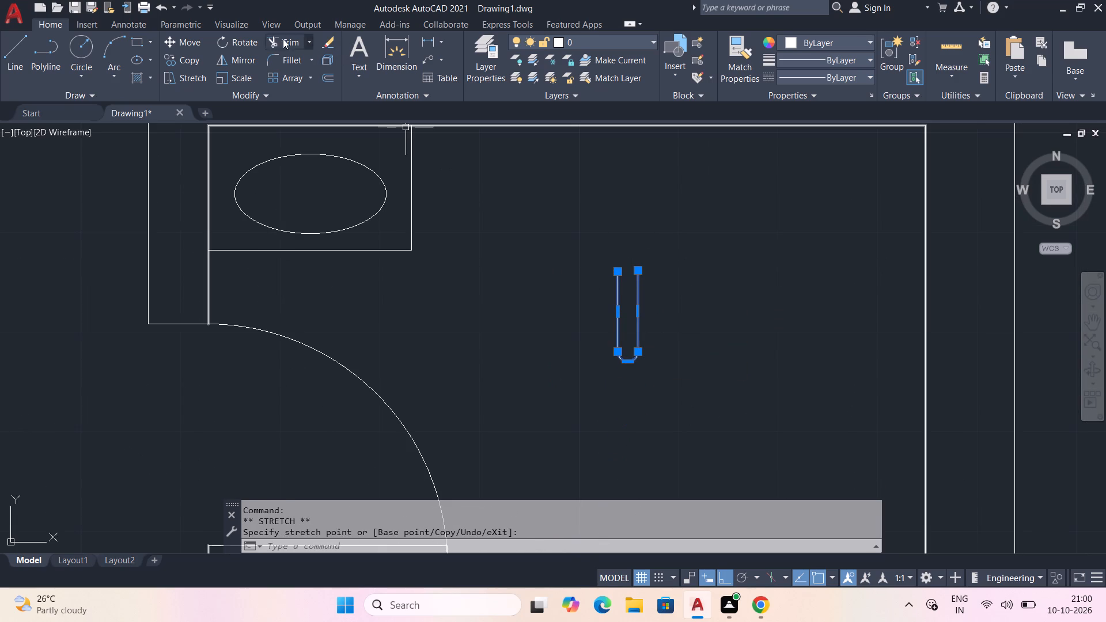
{"action": "left_click", "coordinate": [199, 54]}
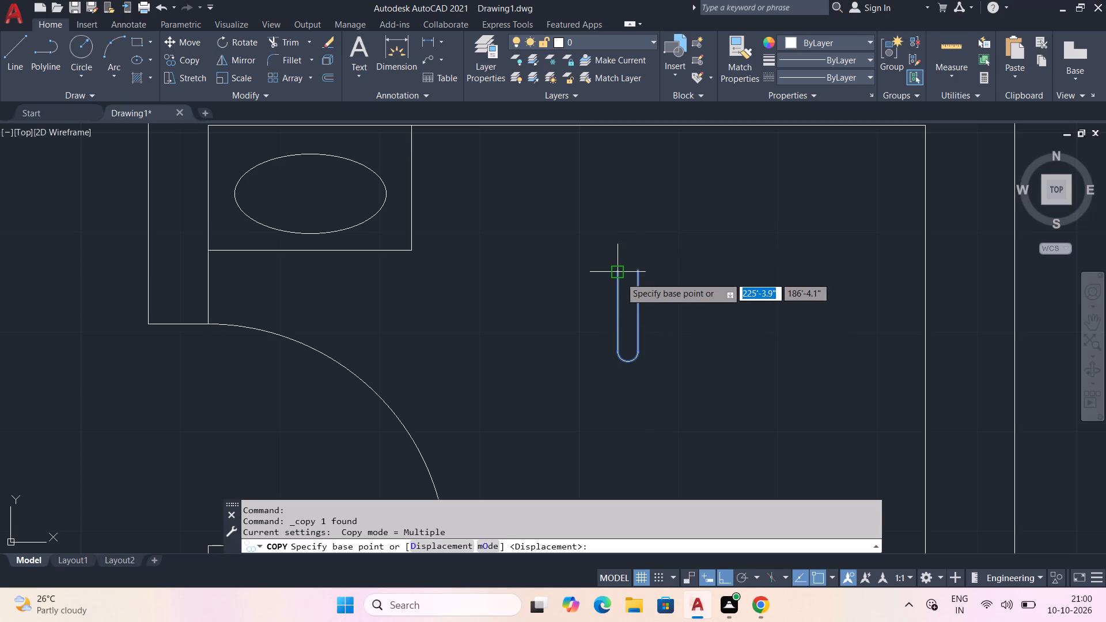
{"action": "left_click", "coordinate": [620, 277]}
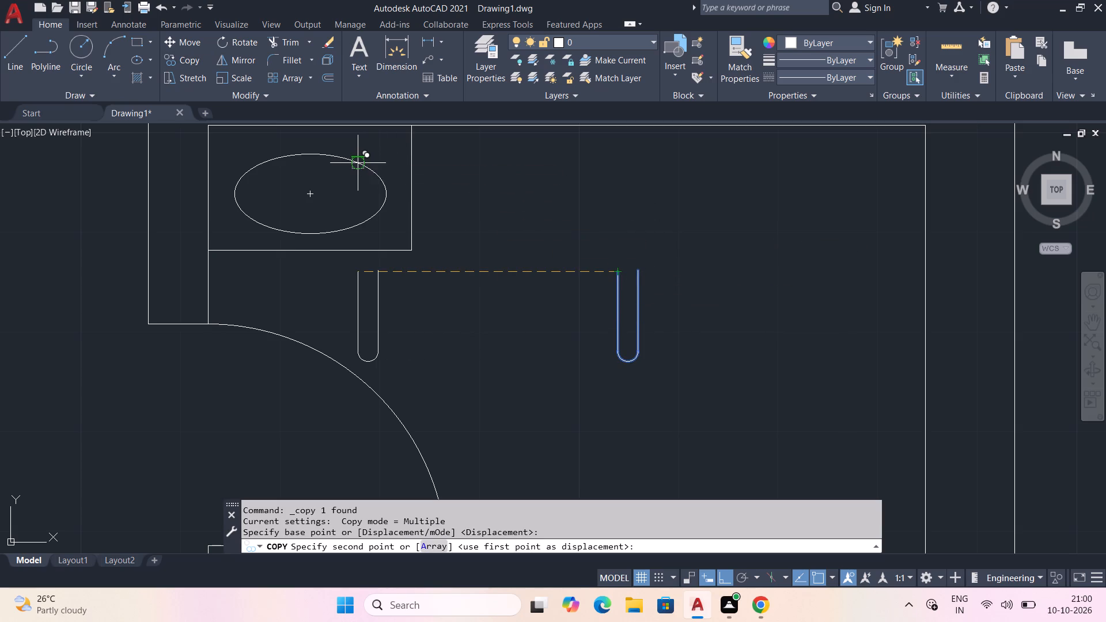
{"action": "key", "text": "F8"}
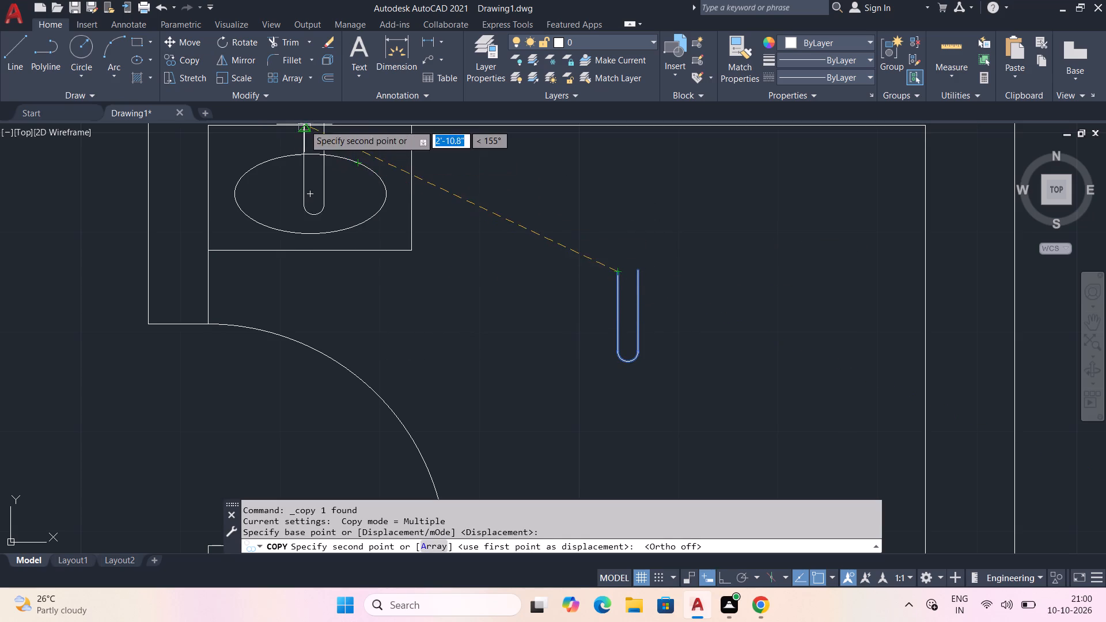
{"action": "middle_click_drag", "start_coordinate": [304, 124], "coordinate": [294, 183]}
{"action": "scroll", "coordinate": [290, 183], "scroll_direction": "up", "scroll_amount": 2}
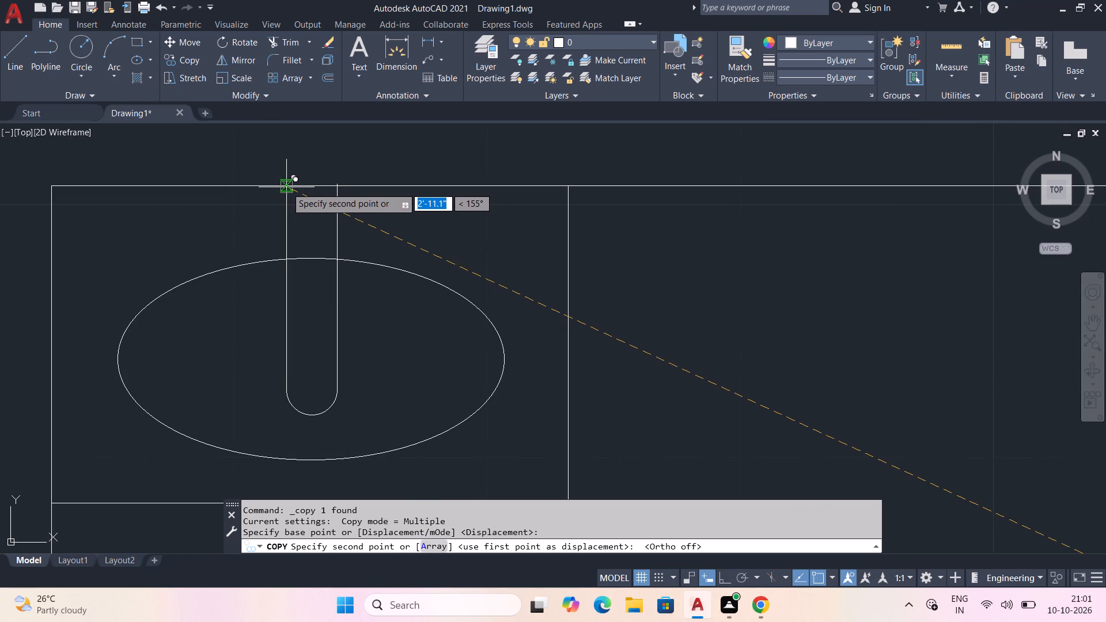
{"action": "left_click", "coordinate": [289, 189]}
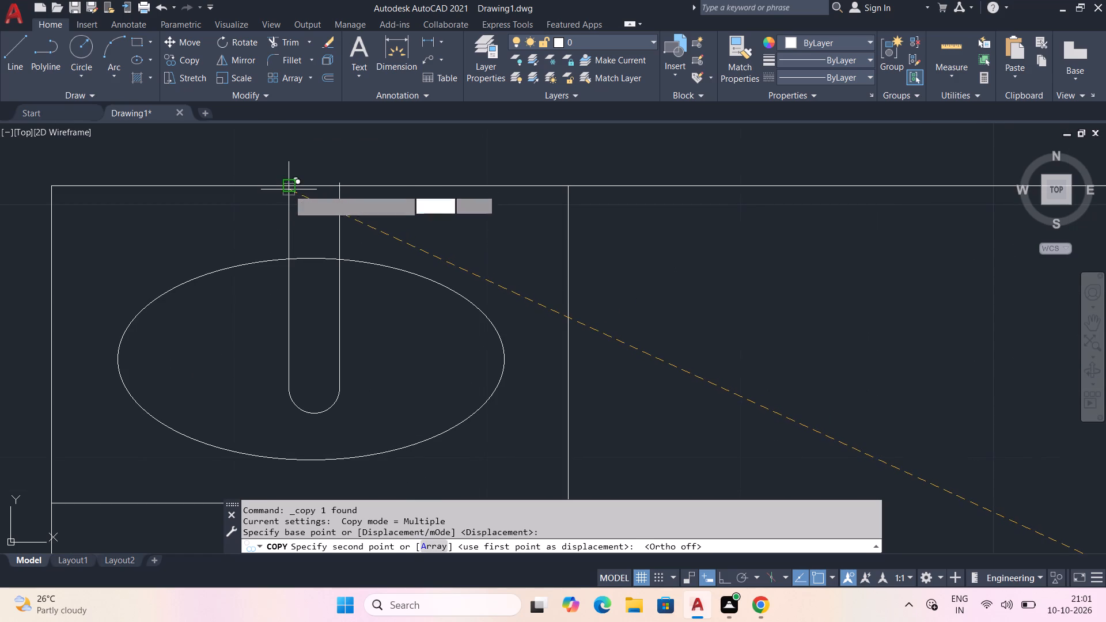
{"action": "key", "text": "Escape"}
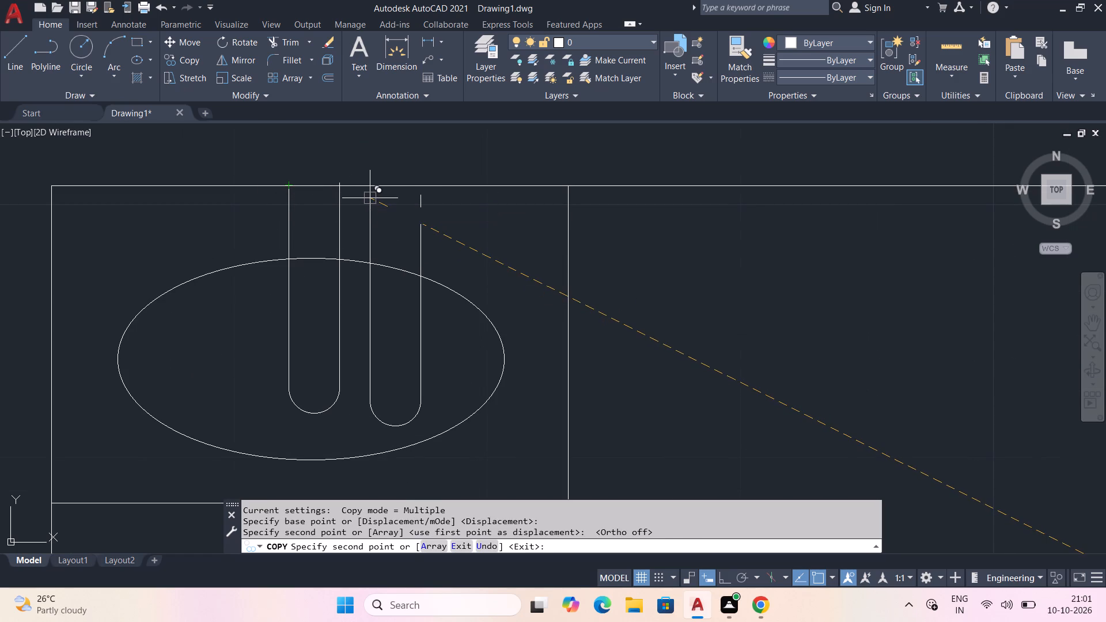
Move the copied U-shaped spout about 1.8" north so its rounded end sits near the basin's centre.
{"action": "left_click", "coordinate": [289, 229]}
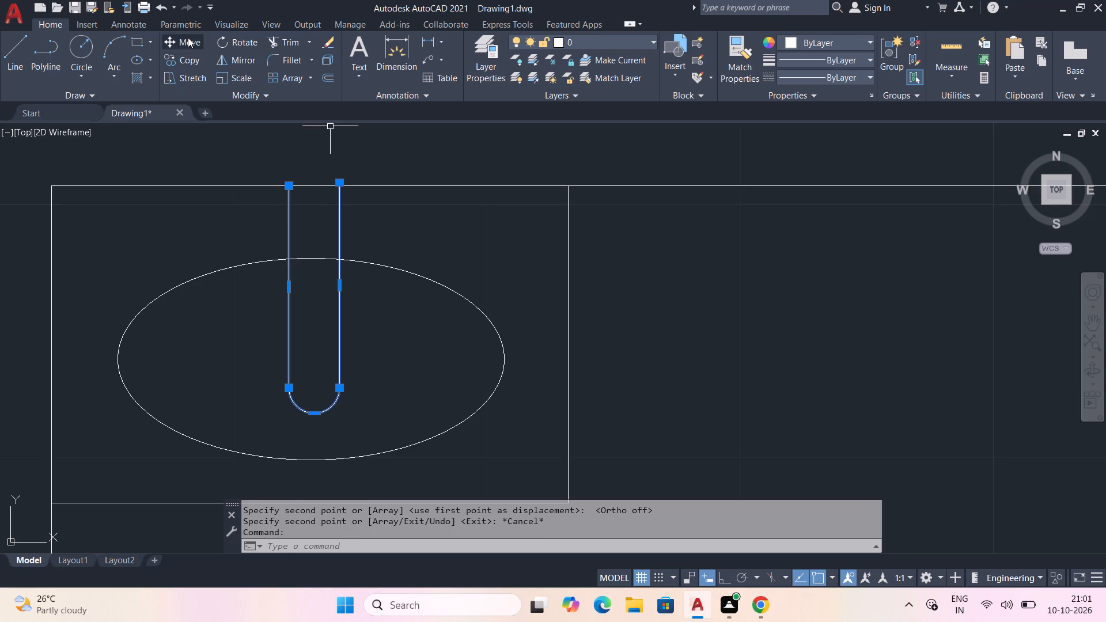
{"action": "left_click", "coordinate": [188, 37]}
{"action": "left_click", "coordinate": [288, 210]}
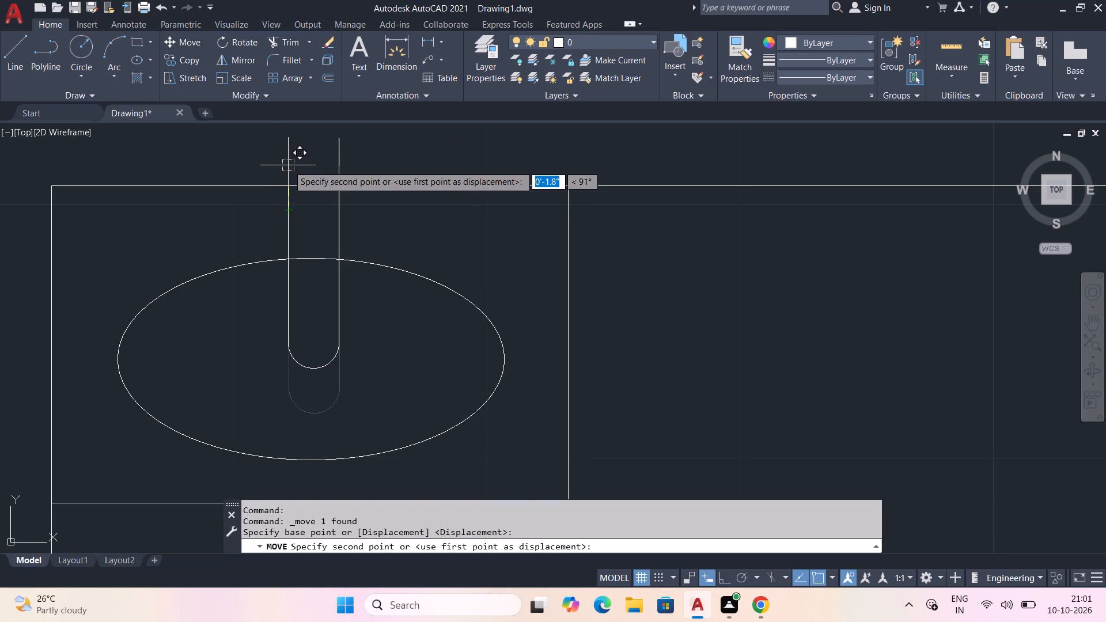
{"action": "left_click", "coordinate": [288, 165]}
{"action": "key", "text": "Escape"}
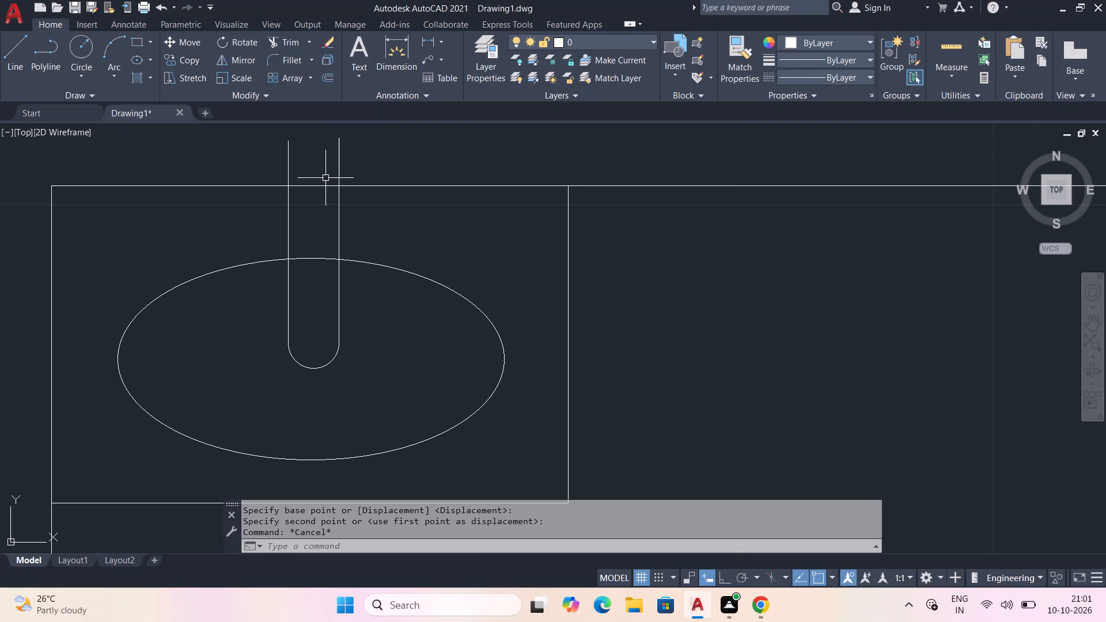
Trim both spout legs where they extend north beyond the counter's edge.
{"action": "type", "text": "tr"}
{"action": "key", "text": "space"}
{"action": "left_click", "coordinate": [339, 166]}
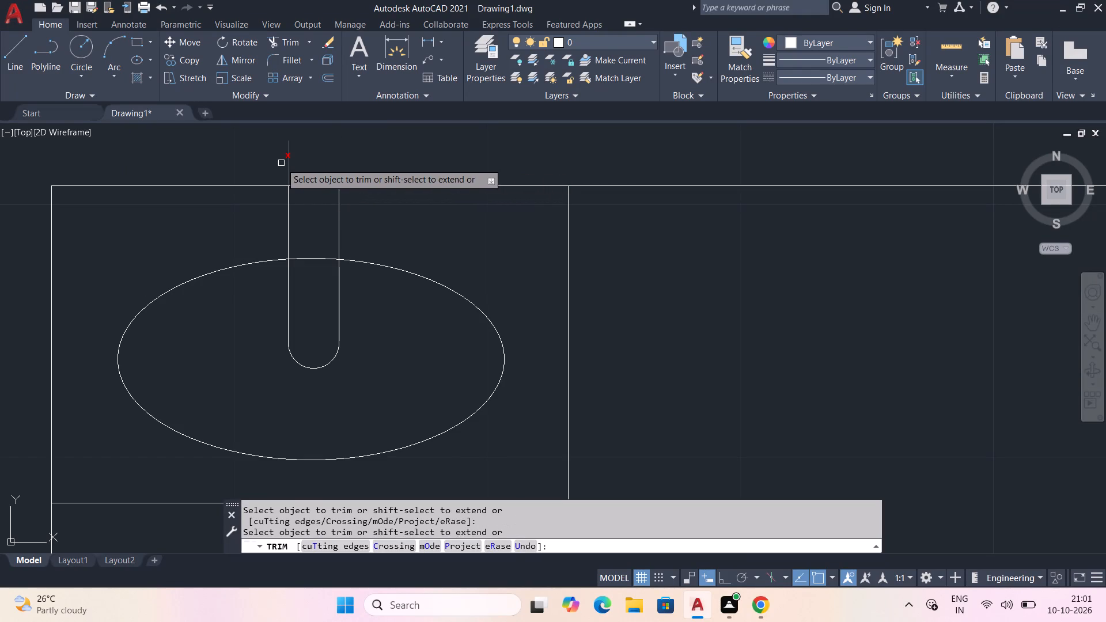
{"action": "left_click", "coordinate": [291, 161]}
{"action": "left_click", "coordinate": [291, 160]}
{"action": "left_click", "coordinate": [280, 160]}
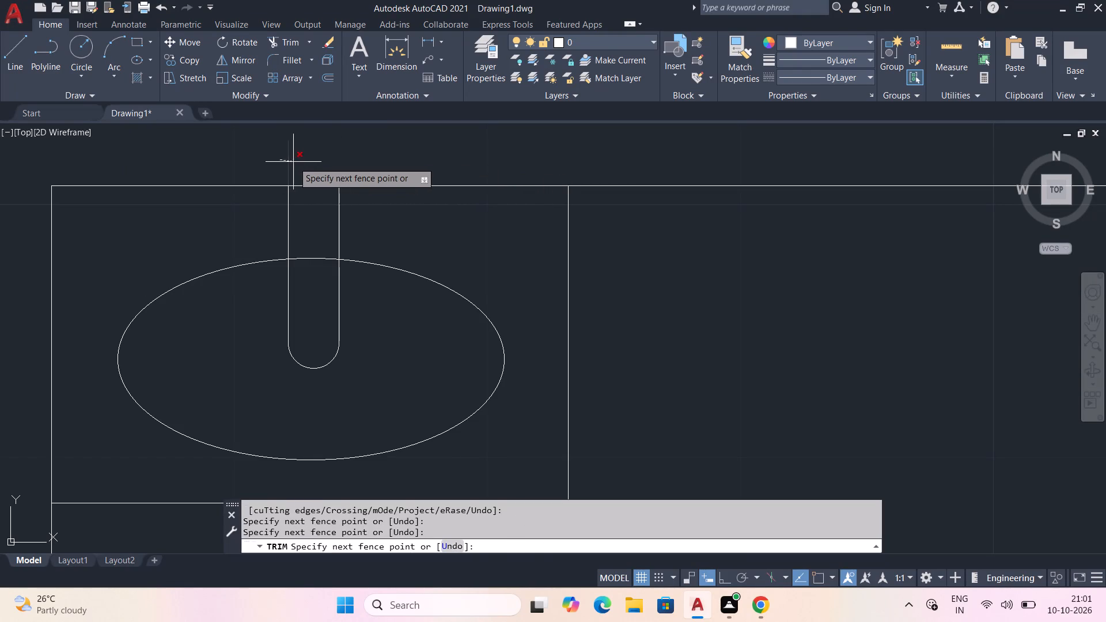
{"action": "left_click", "coordinate": [293, 162]}
{"action": "key", "text": "Escape"}
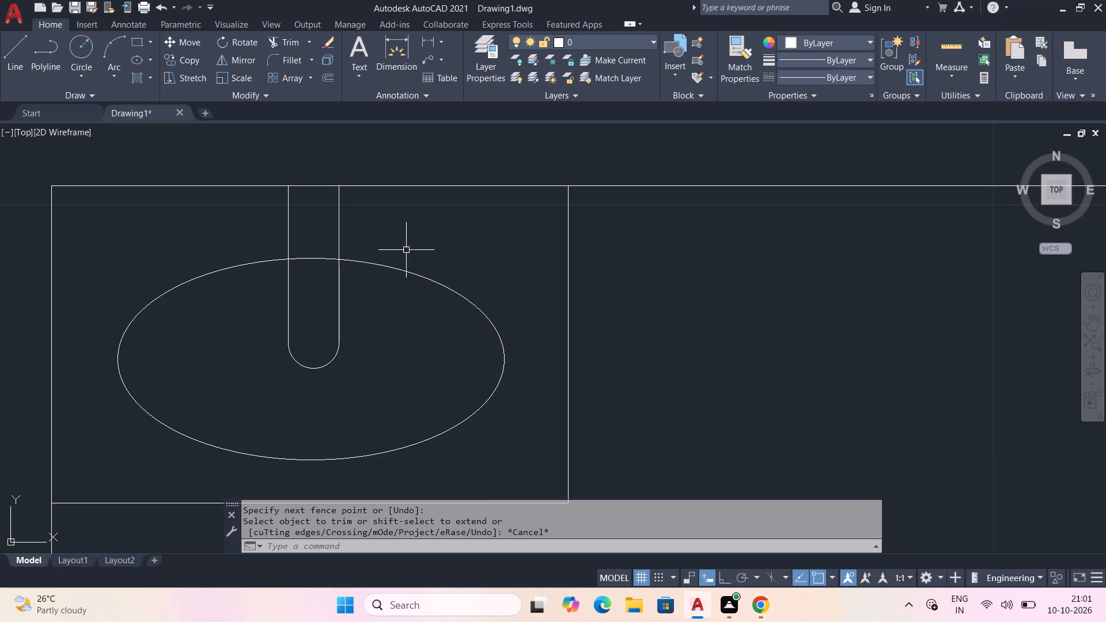
Draw two concentric circles centred on the spout's rounded end: one about 1" in radius matching its arc, and a smaller one inside.
{"action": "left_click", "coordinate": [93, 51]}
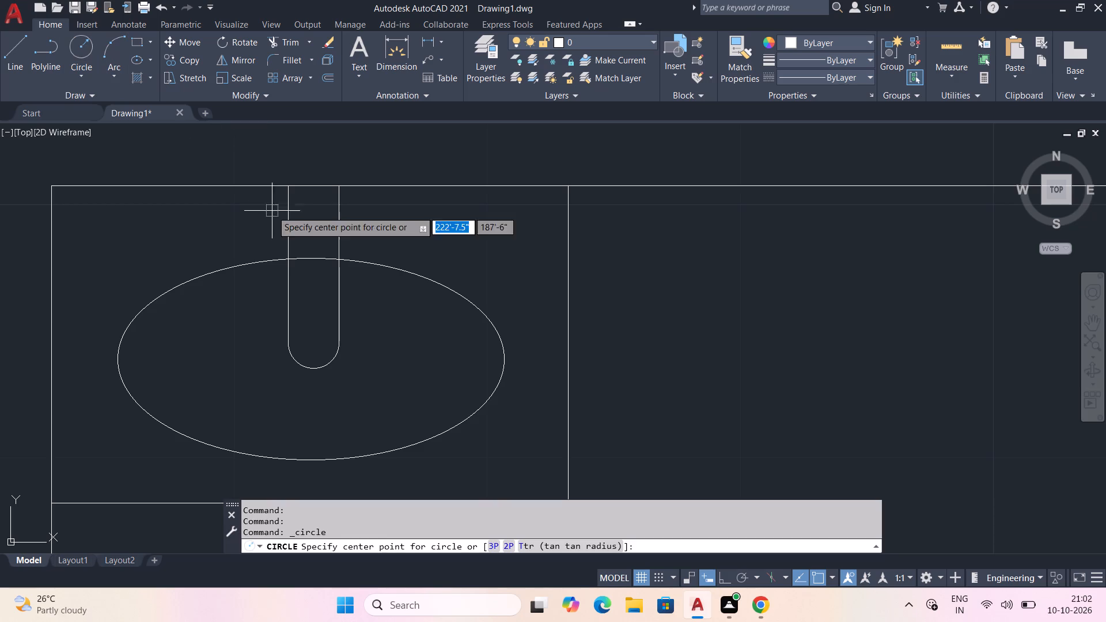
{"action": "left_click", "coordinate": [313, 347]}
{"action": "left_click", "coordinate": [327, 365]}
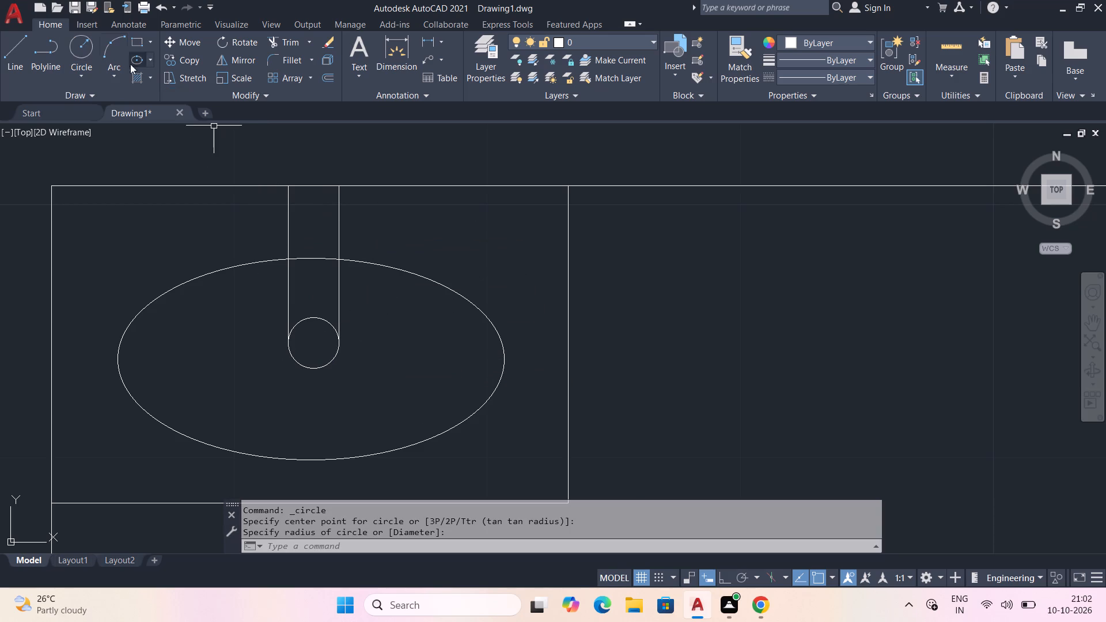
{"action": "left_click", "coordinate": [81, 43]}
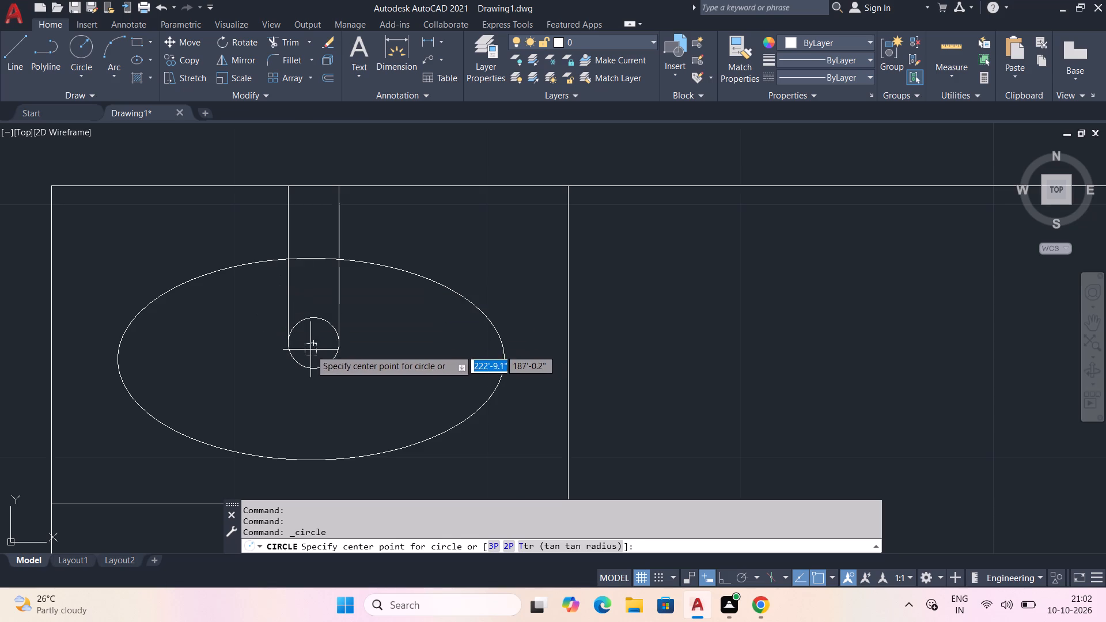
{"action": "left_click", "coordinate": [310, 348]}
{"action": "left_click", "coordinate": [317, 357]}
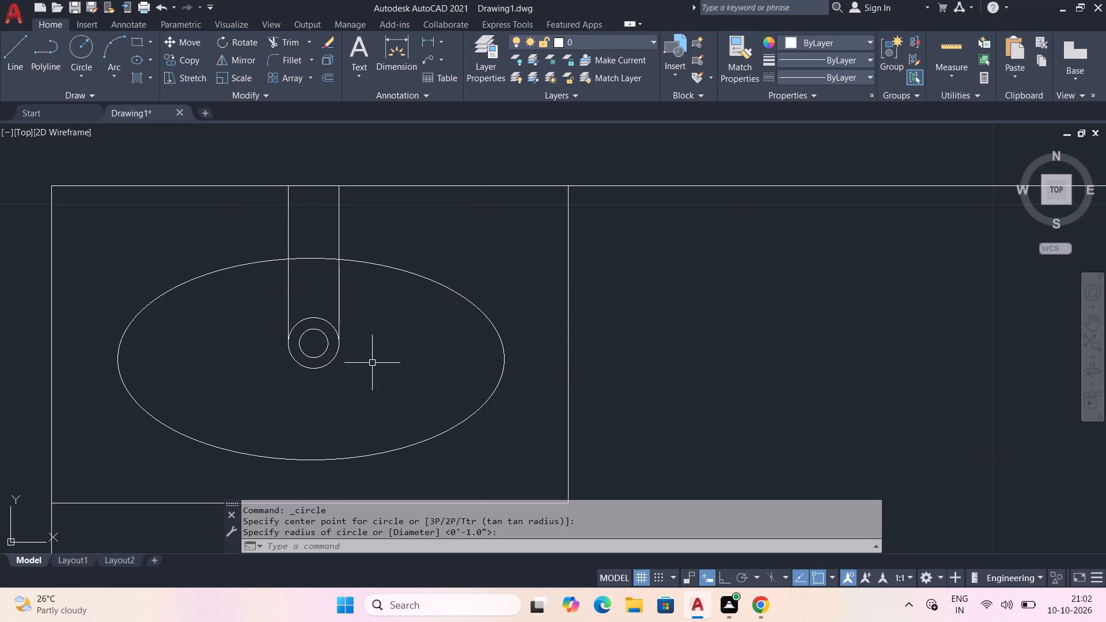
Fill the ring between the spout's two concentric circles with a SOLID hatch, colour ByLayer.
{"action": "left_click", "coordinate": [131, 76]}
{"action": "left_click", "coordinate": [141, 77]}
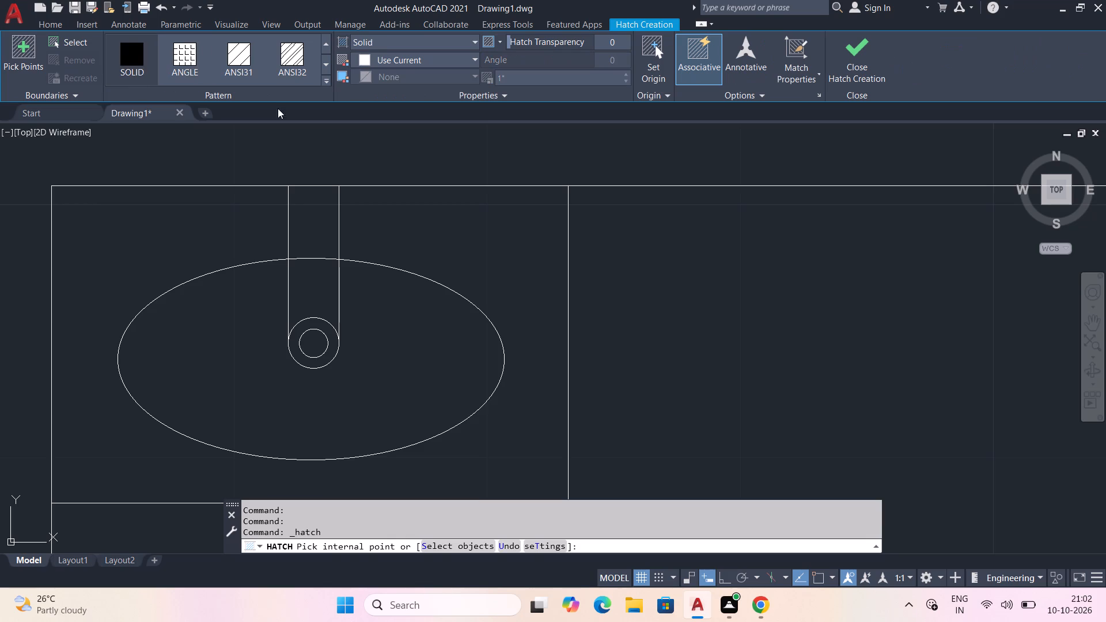
{"action": "left_click", "coordinate": [142, 55]}
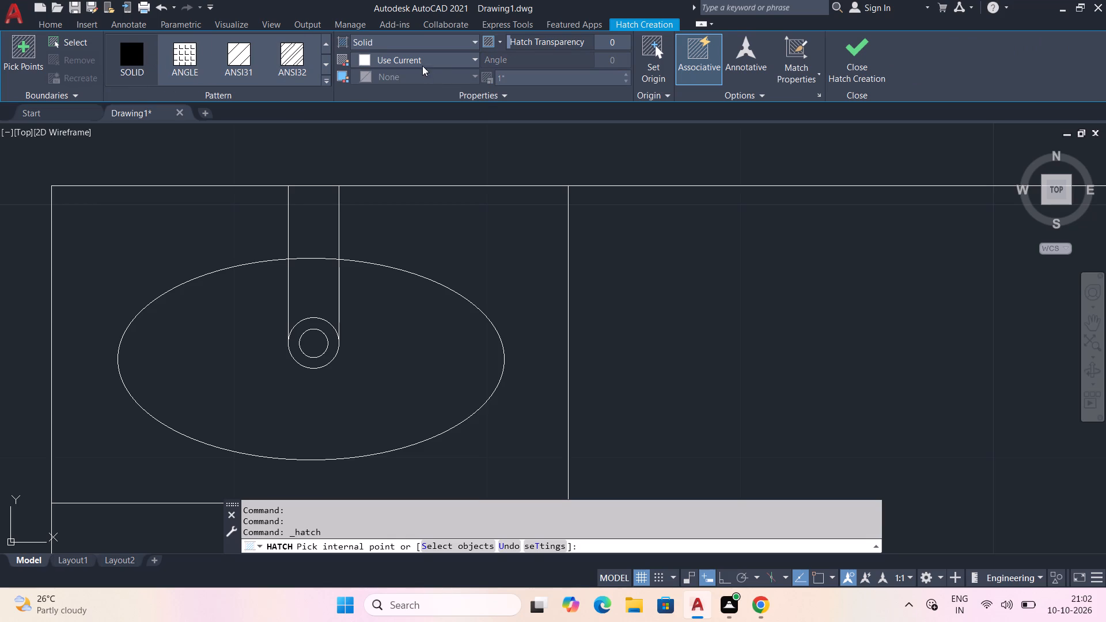
{"action": "left_click", "coordinate": [423, 62]}
{"action": "left_click", "coordinate": [366, 84]}
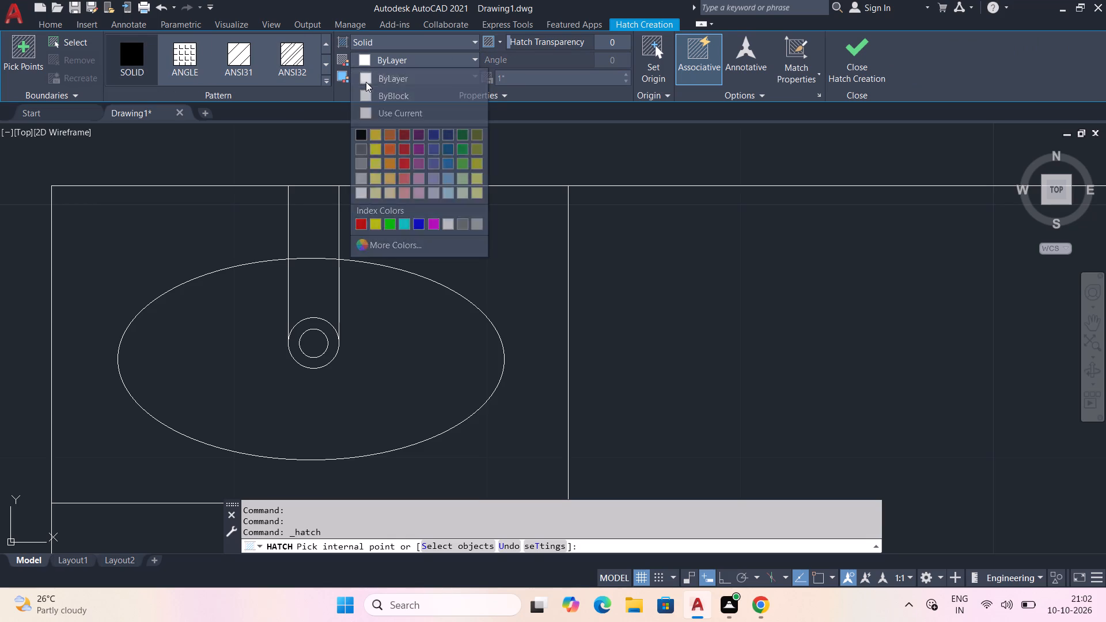
{"action": "left_click", "coordinate": [315, 327]}
{"action": "key", "text": "Escape"}
Delete the original U-shaped polyline left in the open floor southeast of the basin counter.
{"action": "scroll", "coordinate": [422, 428], "scroll_direction": "down", "scroll_amount": 2}
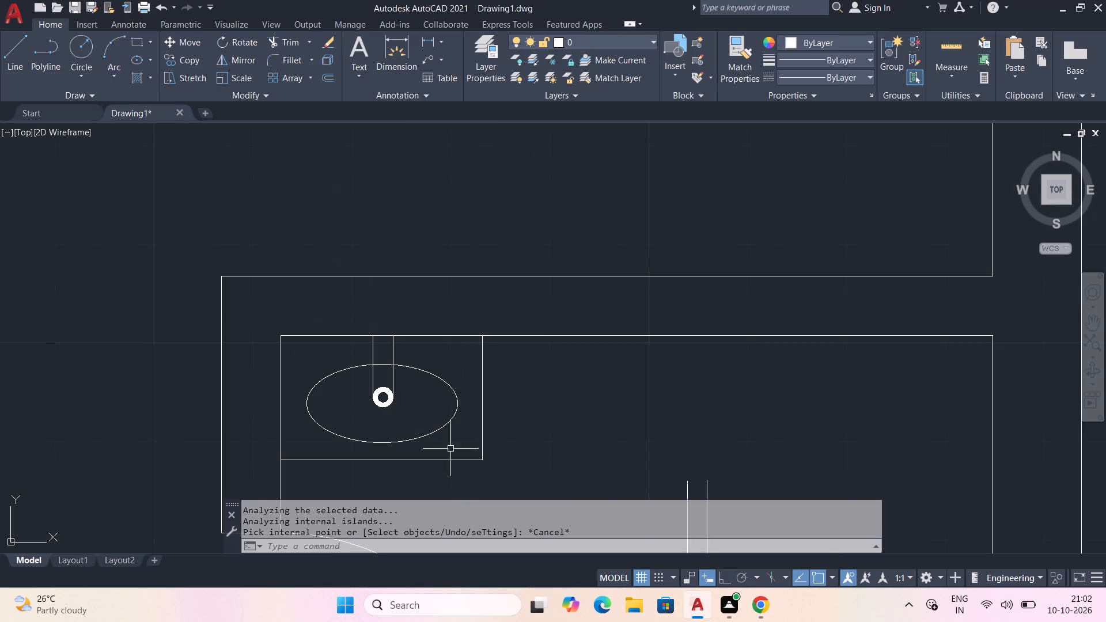
{"action": "middle_click_drag", "start_coordinate": [671, 452], "coordinate": [654, 405]}
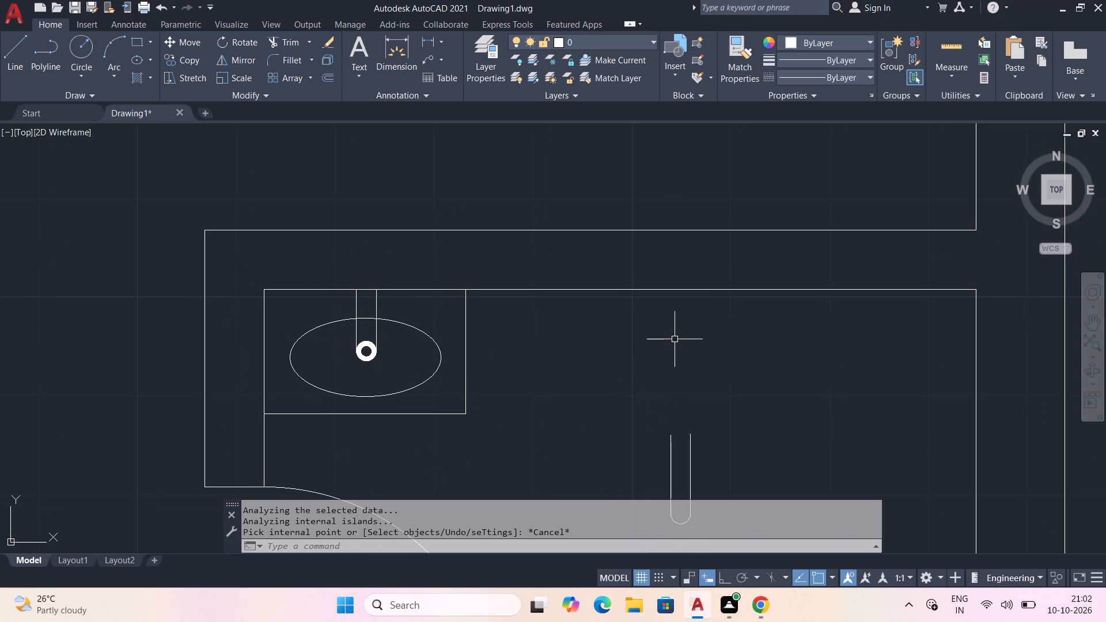
{"action": "middle_click_drag", "start_coordinate": [558, 359], "coordinate": [408, 345]}
{"action": "middle_click_drag", "start_coordinate": [569, 439], "coordinate": [562, 366]}
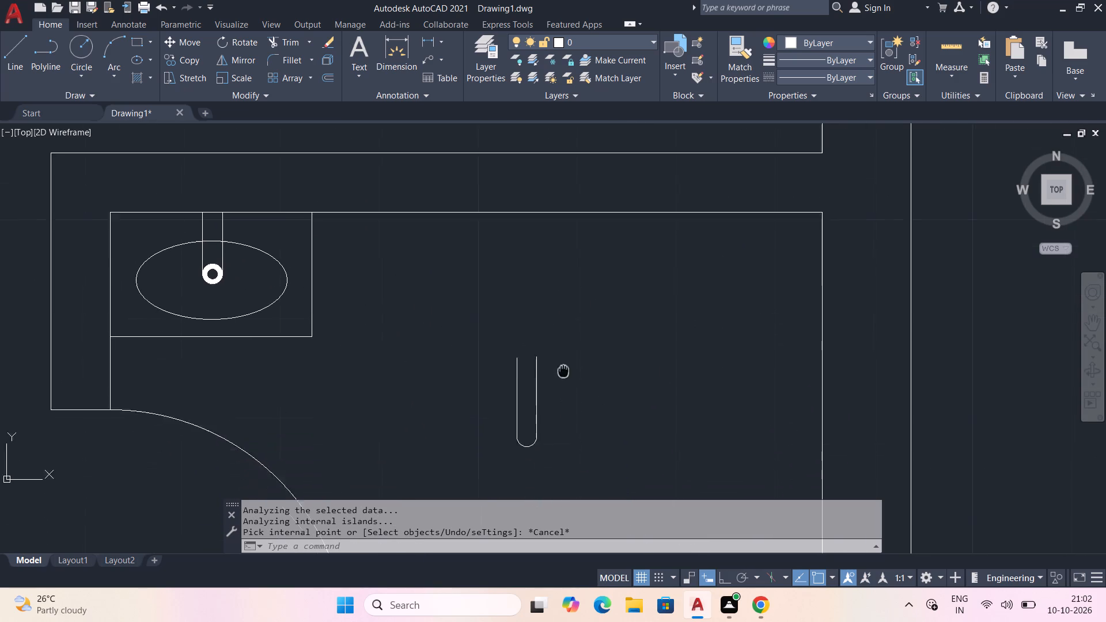
{"action": "middle_click_drag", "start_coordinate": [562, 366], "coordinate": [559, 346]}
{"action": "left_click_drag", "start_coordinate": [466, 303], "coordinate": [478, 297]}
{"action": "left_click", "coordinate": [606, 465]}
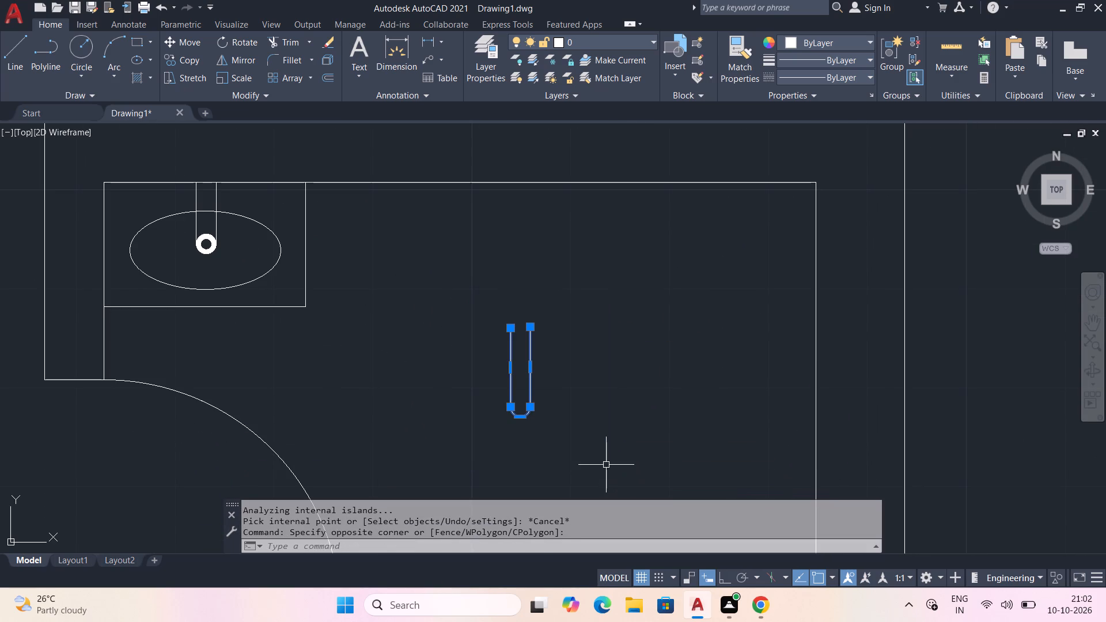
{"action": "key", "text": "Delete"}
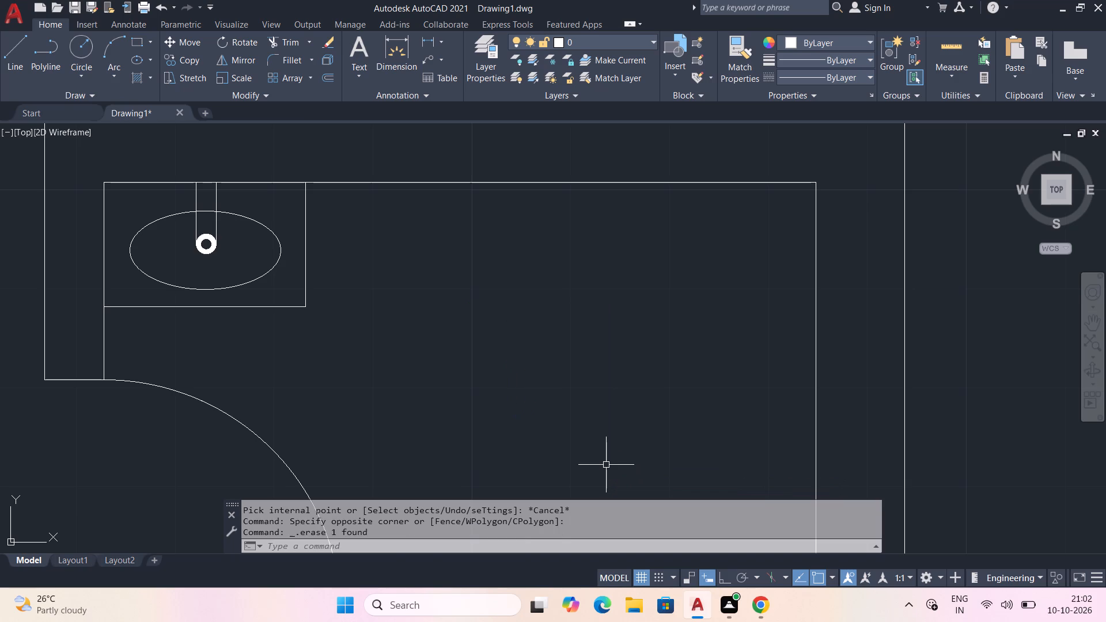
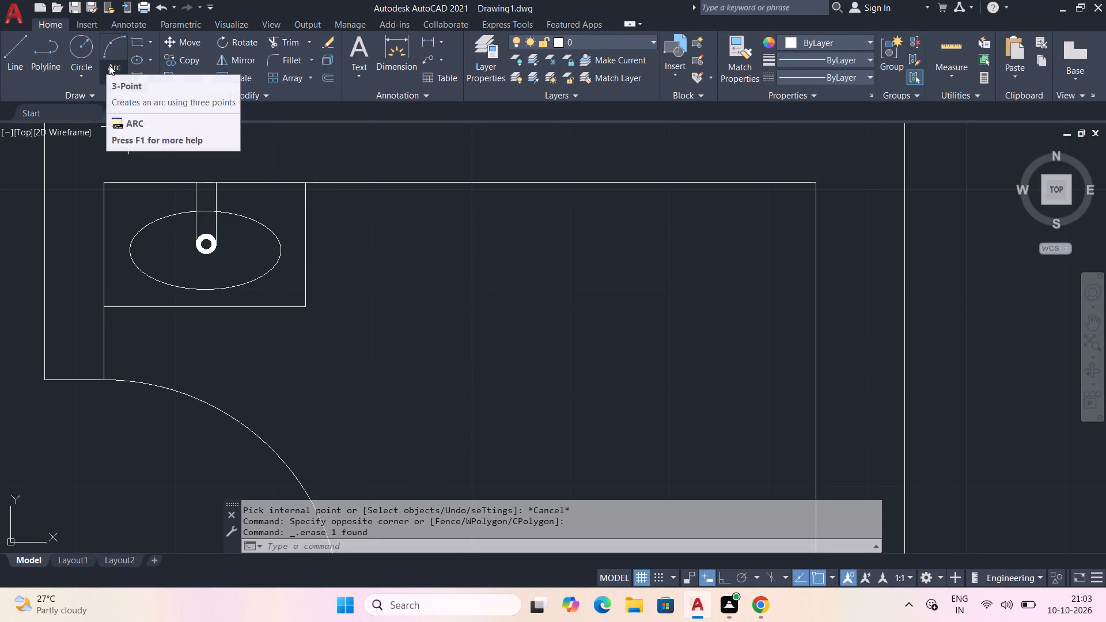
With Ortho on, draw a three-sided toilet tank outline about 9.7" deep against the bathroom's upper wall, spaced from the washbasin counter.
{"action": "left_click", "coordinate": [4, 43]}
{"action": "left_click", "coordinate": [483, 184]}
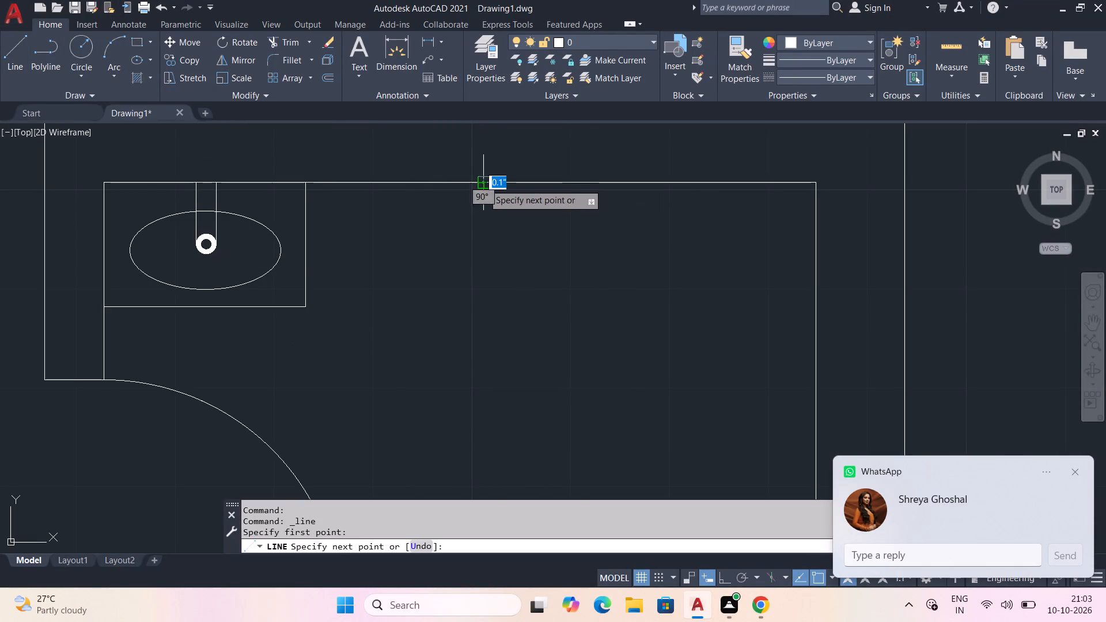
{"action": "key", "text": "F8"}
{"action": "left_click", "coordinate": [484, 279]}
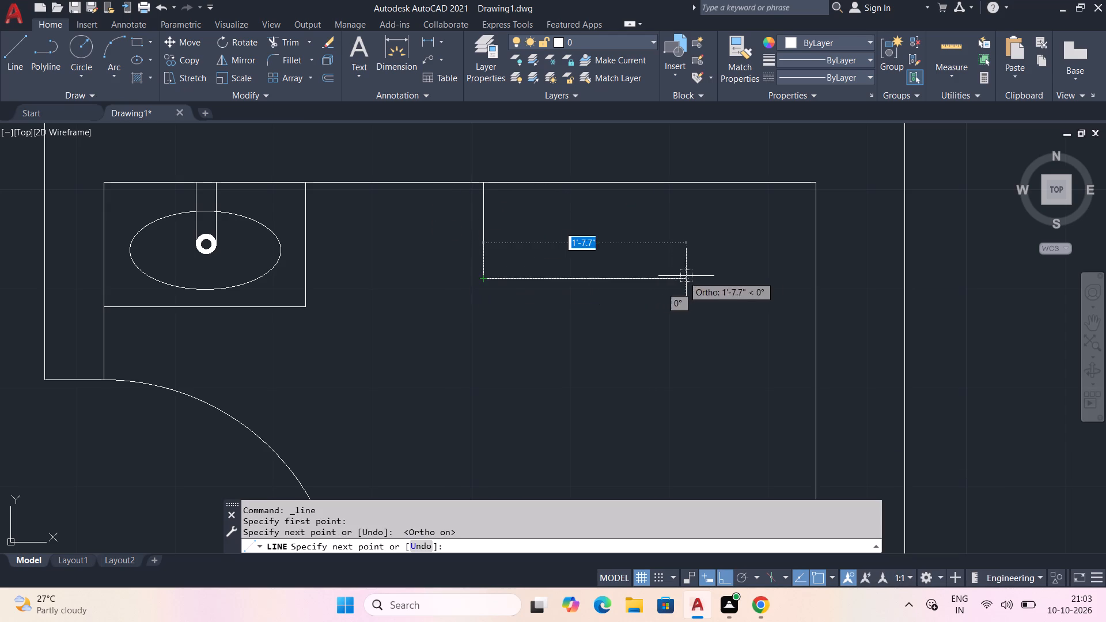
{"action": "left_click", "coordinate": [722, 279]}
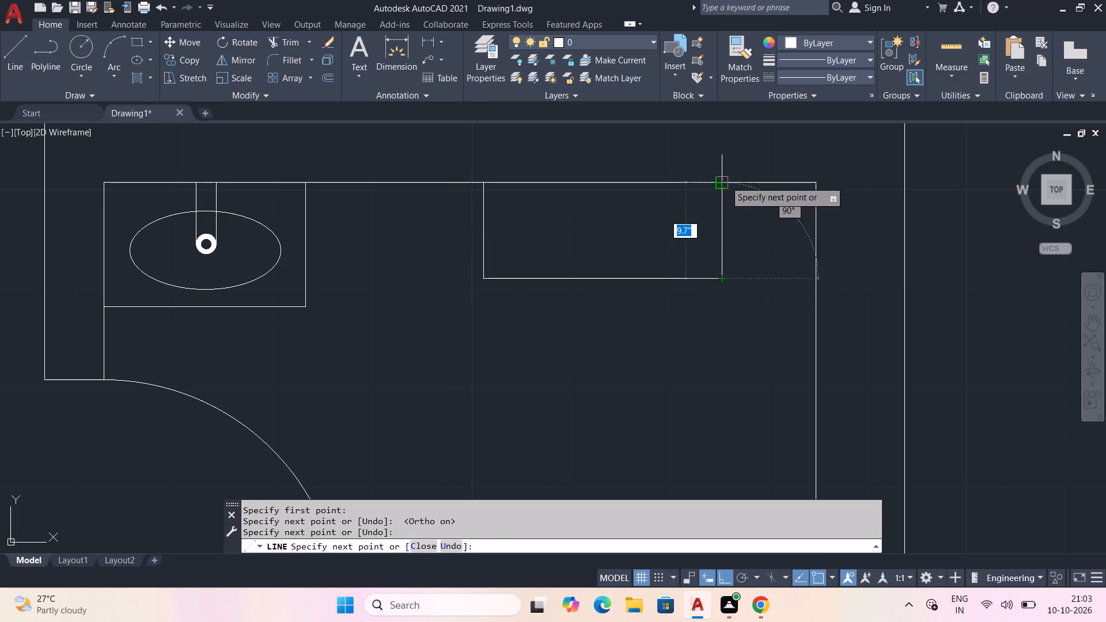
{"action": "left_click", "coordinate": [725, 177]}
{"action": "key", "text": "space"}
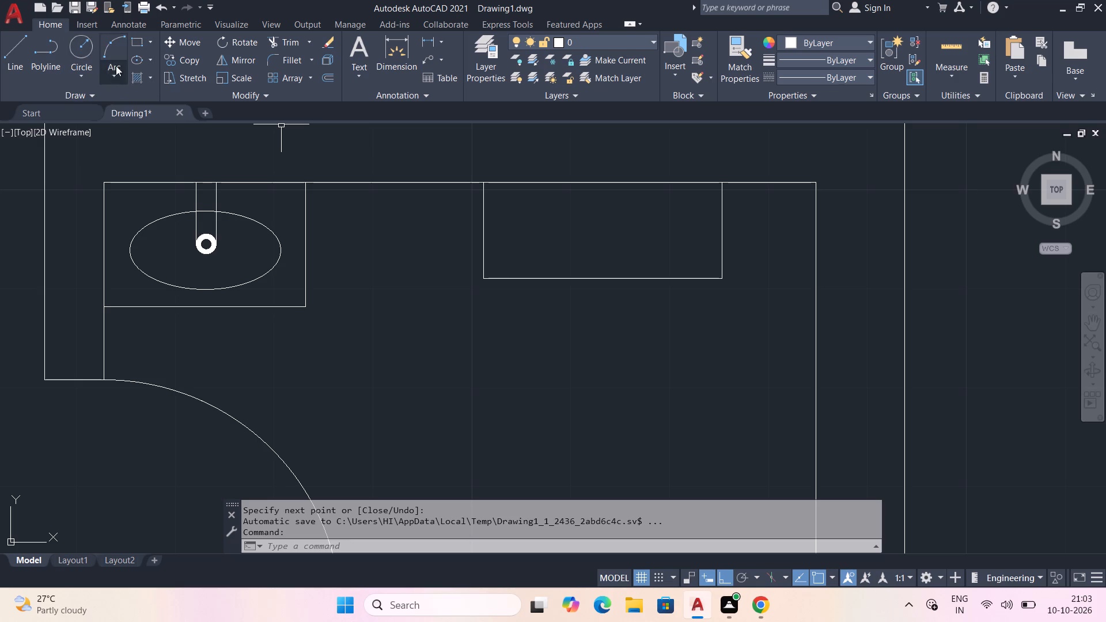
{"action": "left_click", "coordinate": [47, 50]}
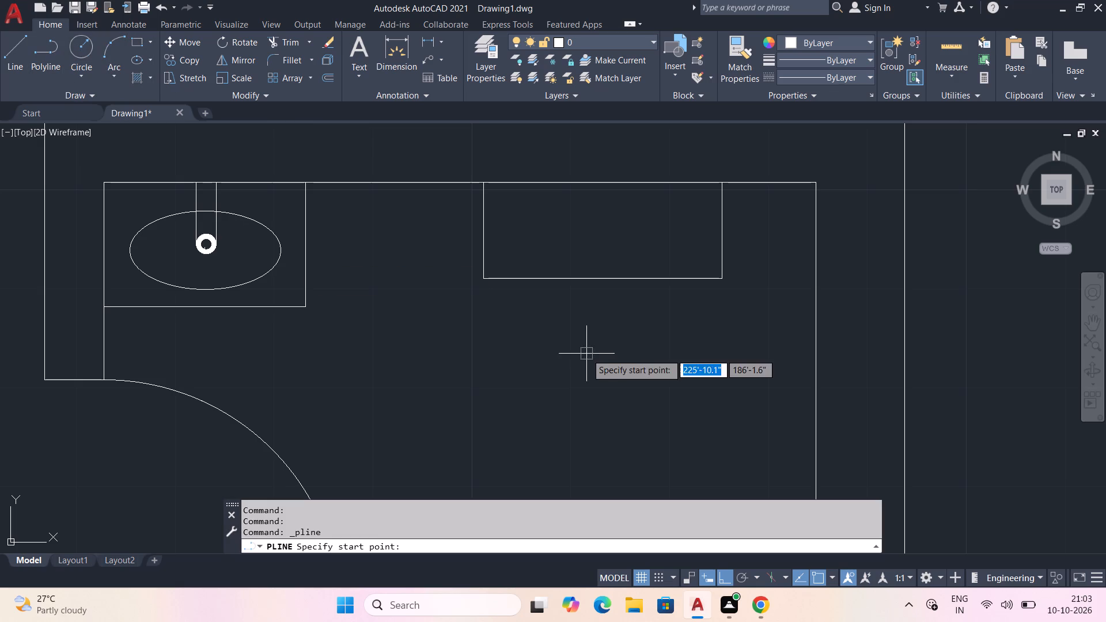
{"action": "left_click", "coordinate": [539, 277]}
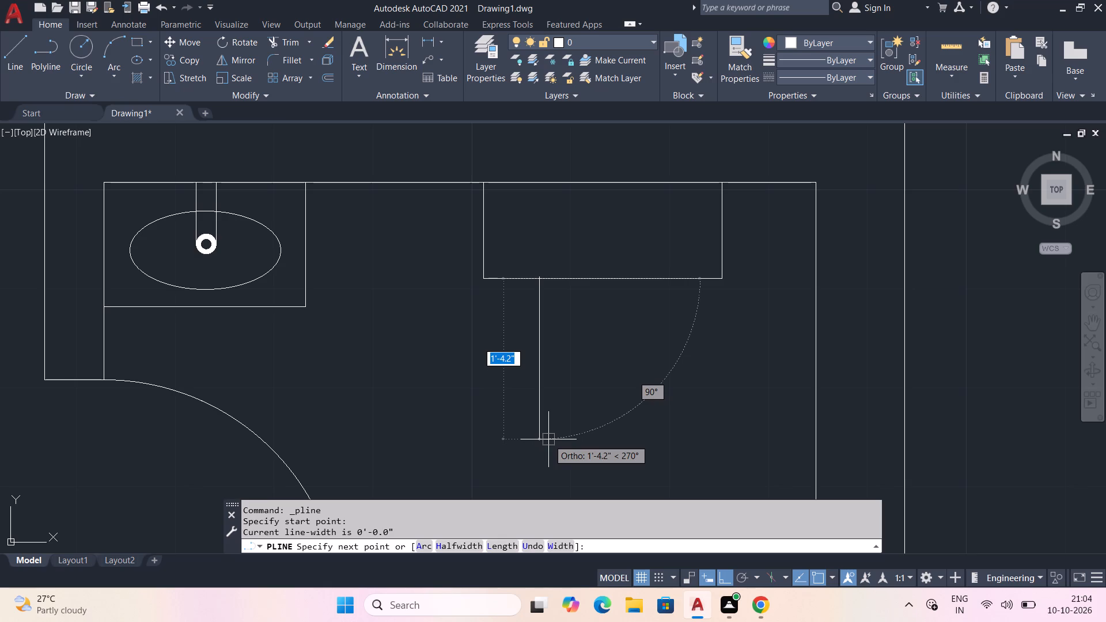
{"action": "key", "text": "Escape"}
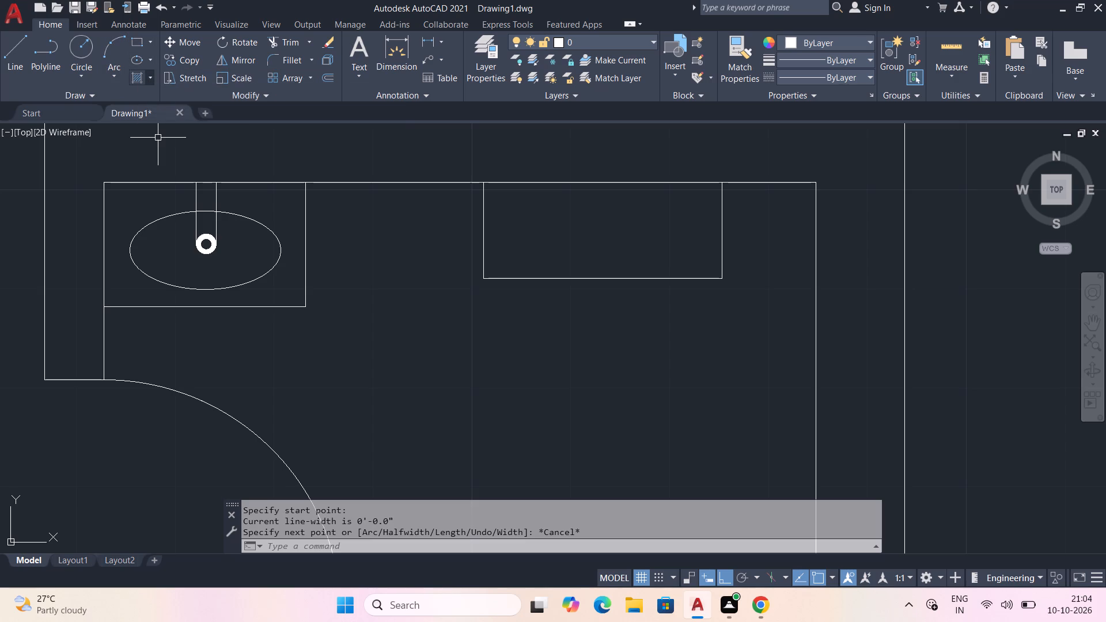
Draw a centre-based ellipse for the toilet bowl near the tank, with about 1'-0.8" vertical and 7.2" horizontal half-axes.
{"action": "left_click", "coordinate": [137, 63]}
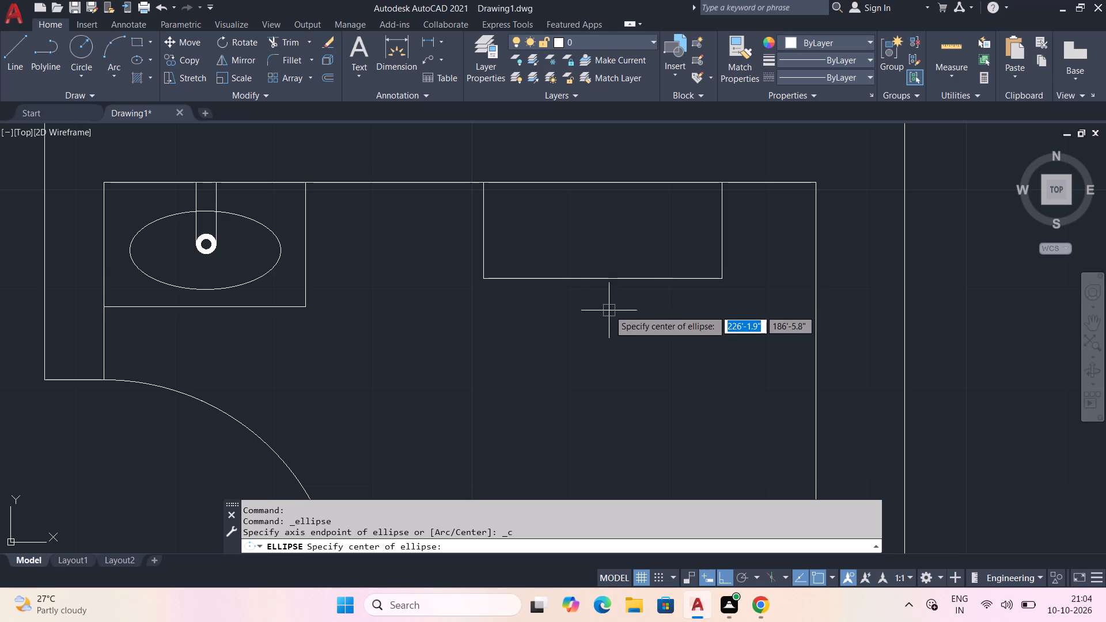
{"action": "left_click", "coordinate": [601, 321]}
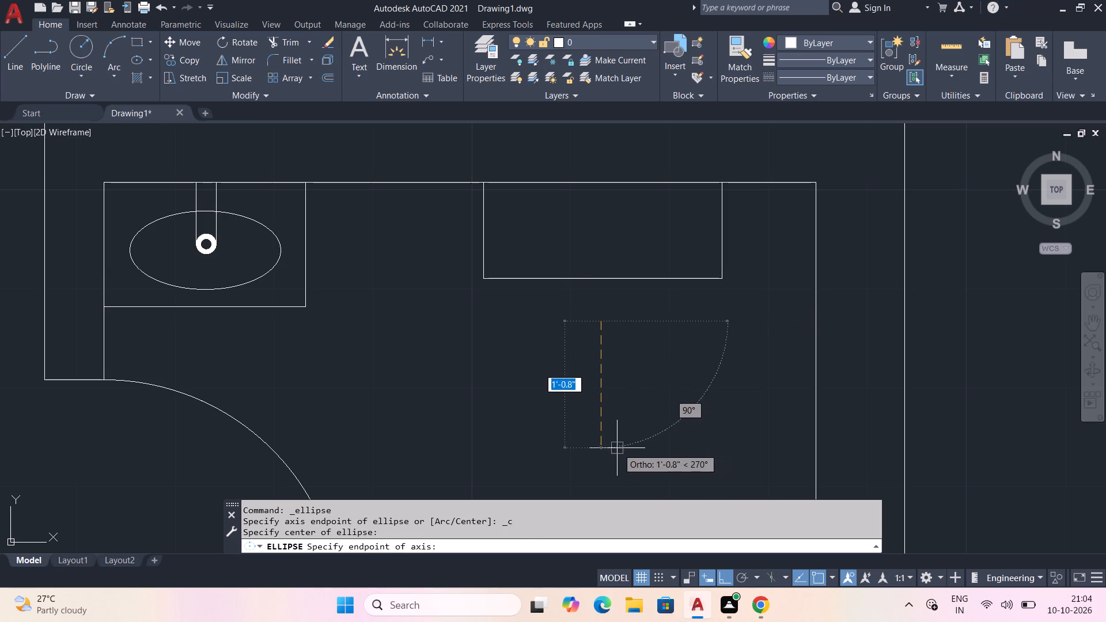
{"action": "left_click", "coordinate": [617, 448]}
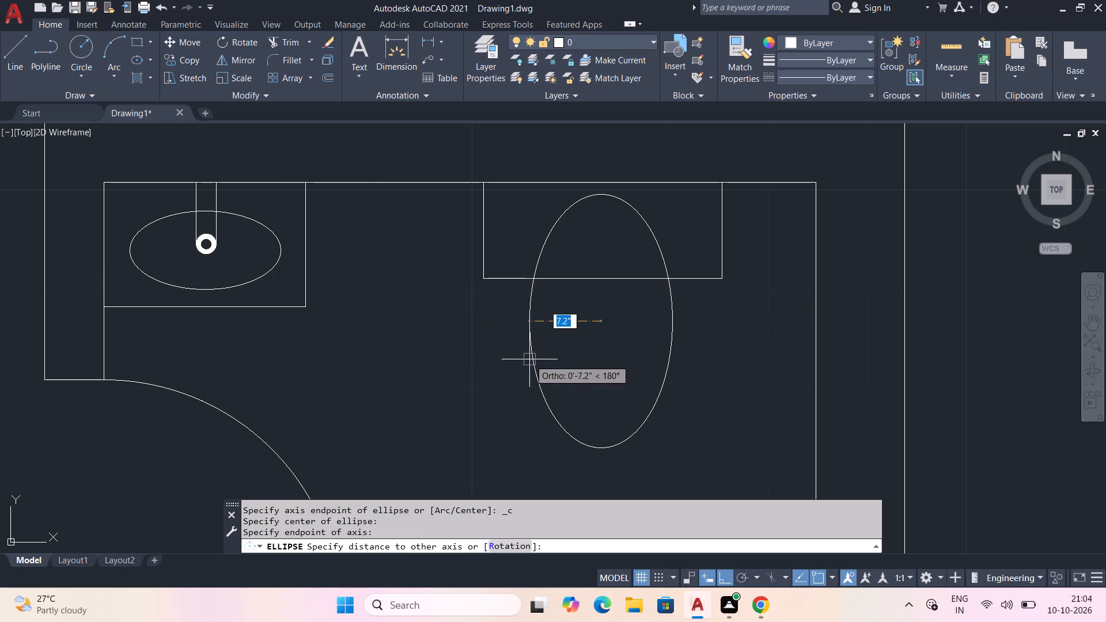
{"action": "left_click", "coordinate": [529, 359]}
Move the bowl ellipse down from its top quadrant so it touches the tank's lower edge.
{"action": "middle_click_drag", "start_coordinate": [622, 423], "coordinate": [622, 364]}
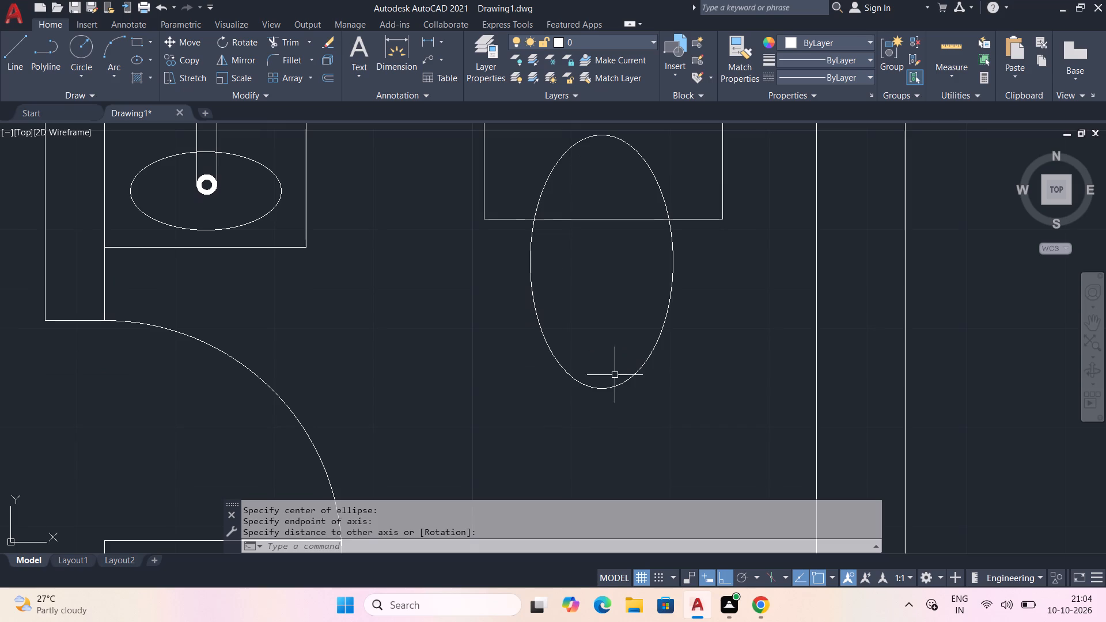
{"action": "left_click", "coordinate": [612, 389]}
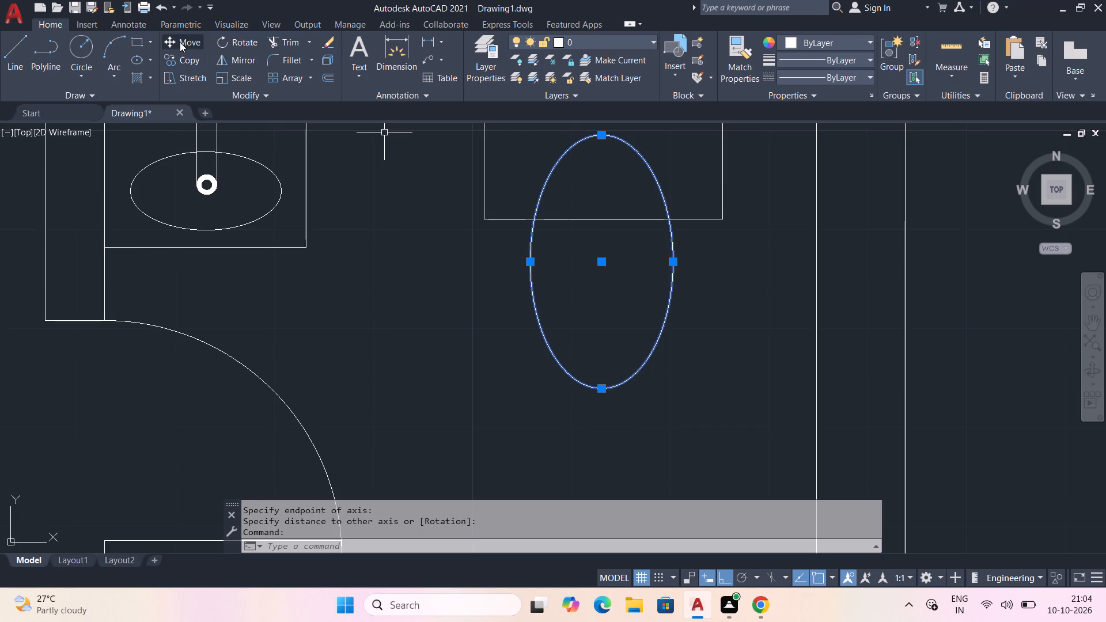
{"action": "left_click", "coordinate": [180, 42]}
{"action": "left_click", "coordinate": [607, 137]}
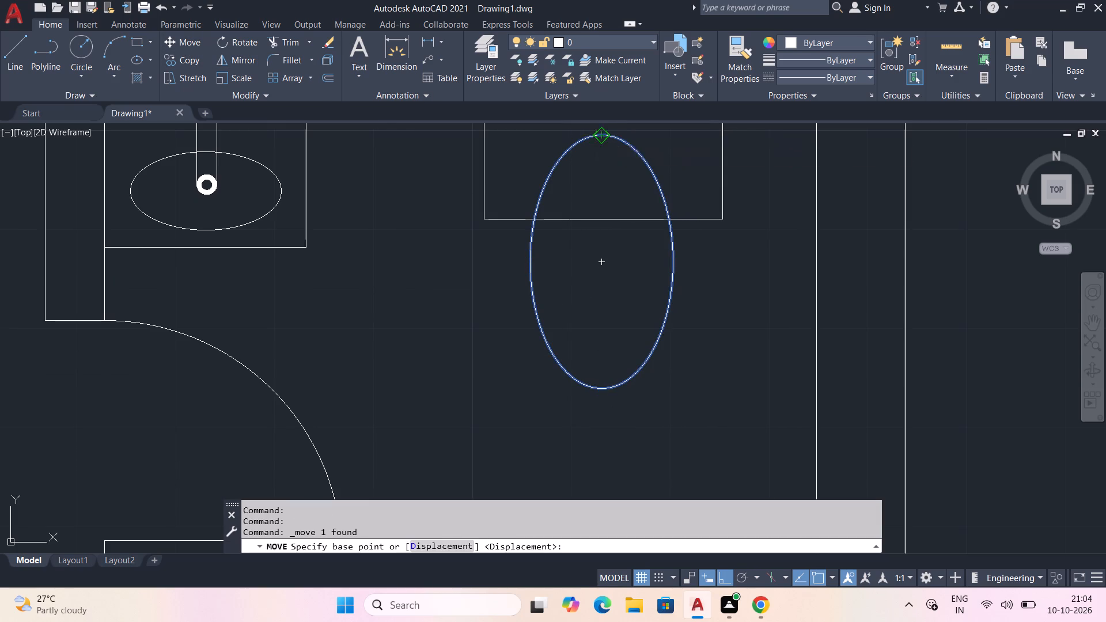
{"action": "left_click", "coordinate": [605, 222]}
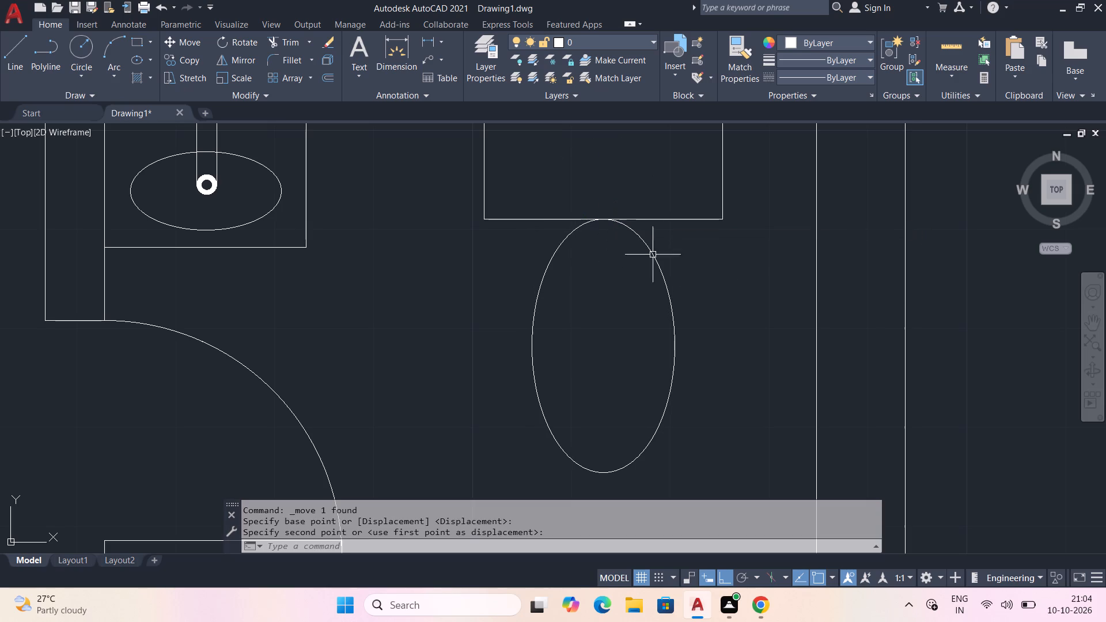
Shorten the bowl ellipse vertically by stretching its bottom quadrant up toward the centre.
{"action": "middle_click_drag", "start_coordinate": [658, 381], "coordinate": [658, 329]}
{"action": "scroll", "coordinate": [577, 384], "scroll_direction": "up", "scroll_amount": 1}
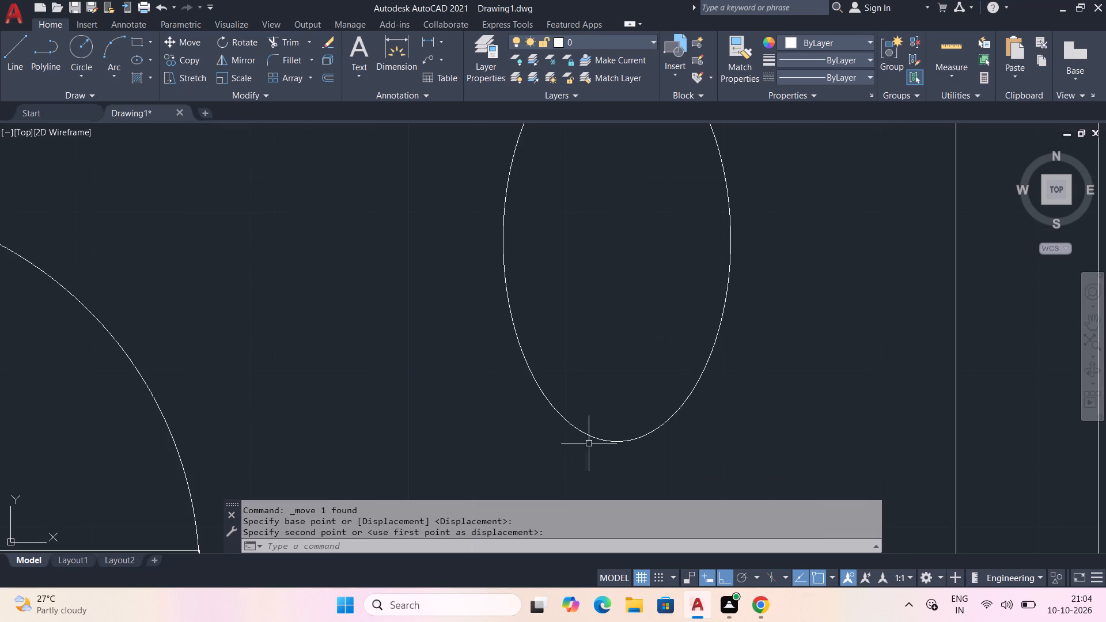
{"action": "left_click", "coordinate": [606, 440]}
{"action": "left_click_drag", "start_coordinate": [618, 443], "coordinate": [620, 414]}
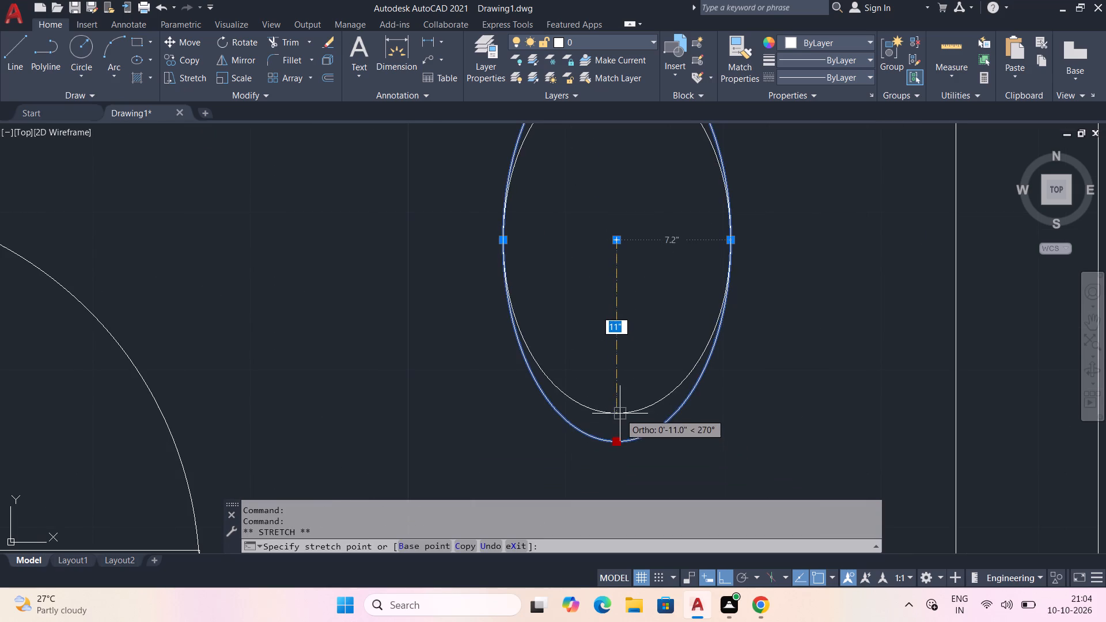
{"action": "left_click_drag", "start_coordinate": [620, 414], "coordinate": [624, 390]}
{"action": "left_click", "coordinate": [624, 390]}
Move the shortened ellipse up from its top quadrant onto the tank's lower edge.
{"action": "middle_click_drag", "start_coordinate": [642, 257], "coordinate": [615, 430]}
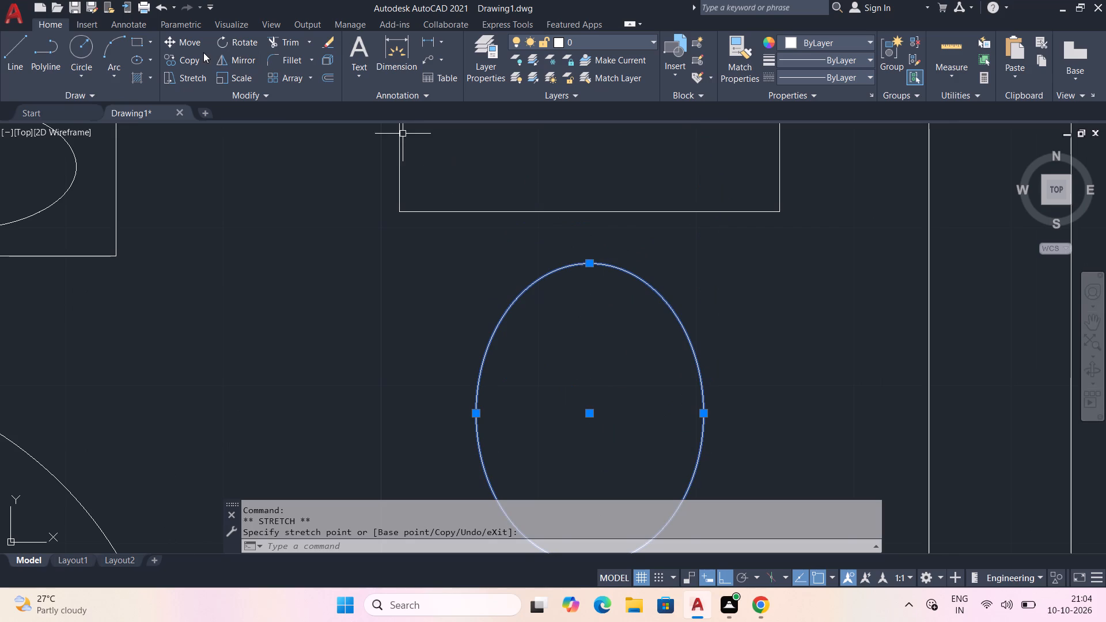
{"action": "left_click", "coordinate": [190, 40]}
{"action": "left_click", "coordinate": [592, 263]}
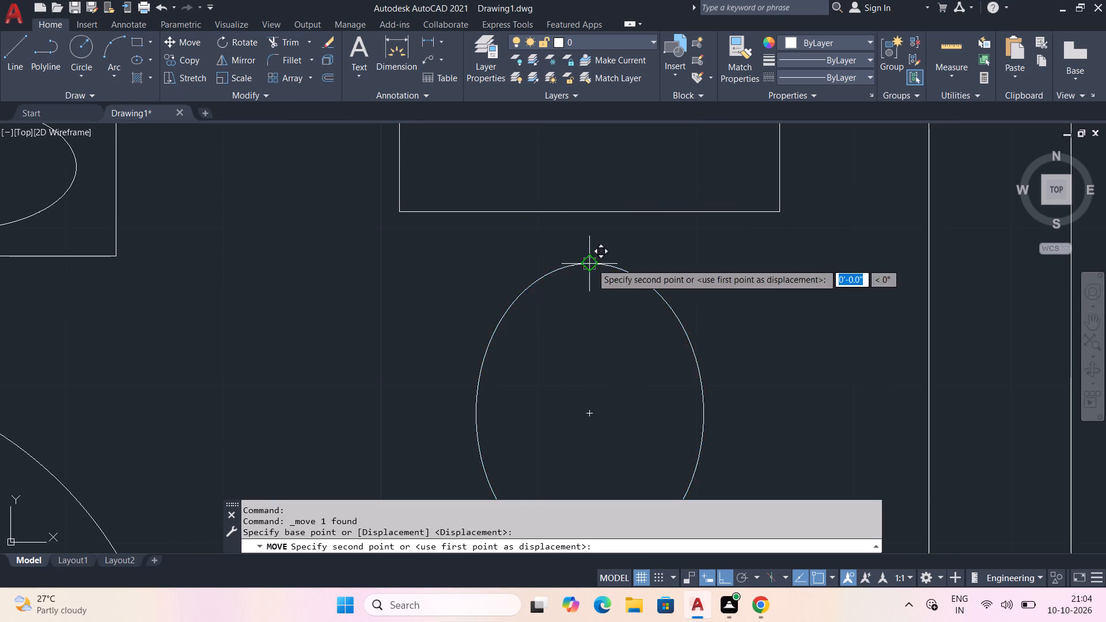
{"action": "left_click", "coordinate": [592, 214]}
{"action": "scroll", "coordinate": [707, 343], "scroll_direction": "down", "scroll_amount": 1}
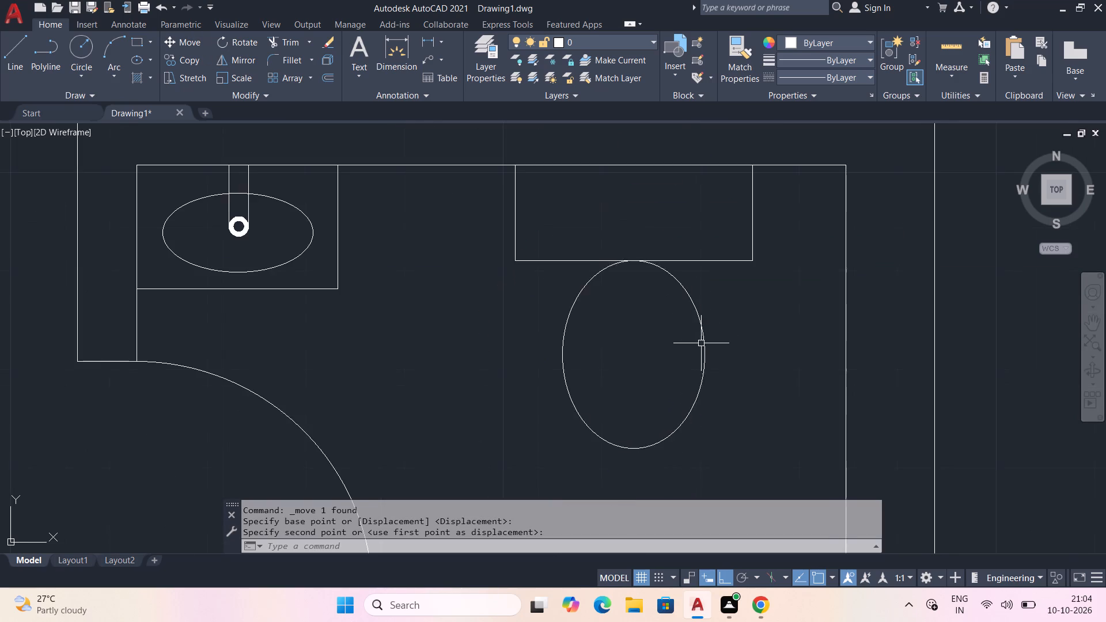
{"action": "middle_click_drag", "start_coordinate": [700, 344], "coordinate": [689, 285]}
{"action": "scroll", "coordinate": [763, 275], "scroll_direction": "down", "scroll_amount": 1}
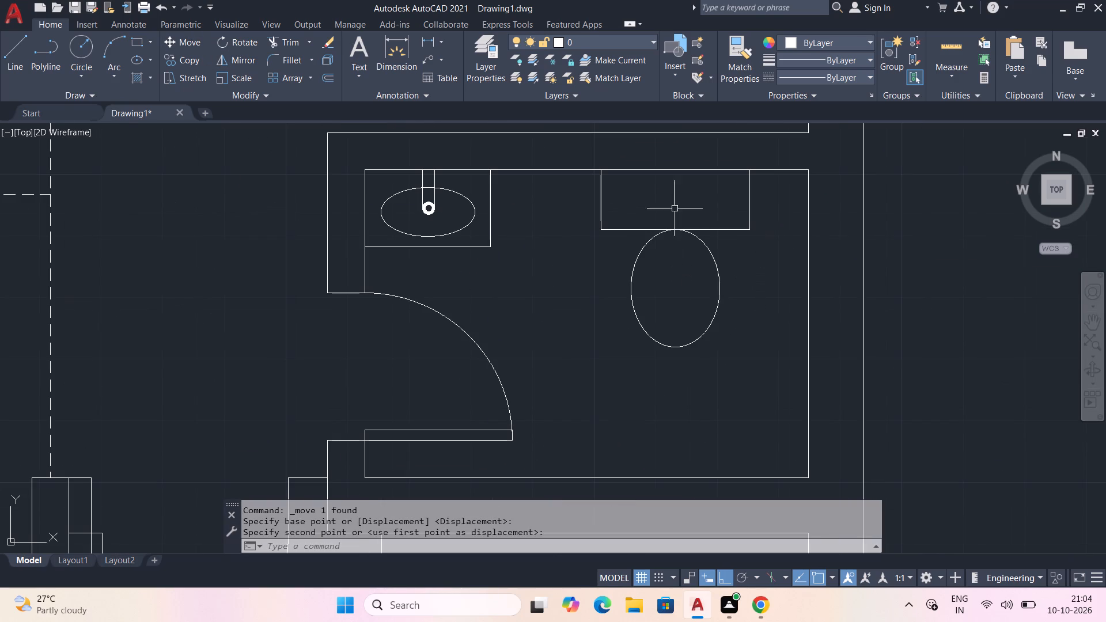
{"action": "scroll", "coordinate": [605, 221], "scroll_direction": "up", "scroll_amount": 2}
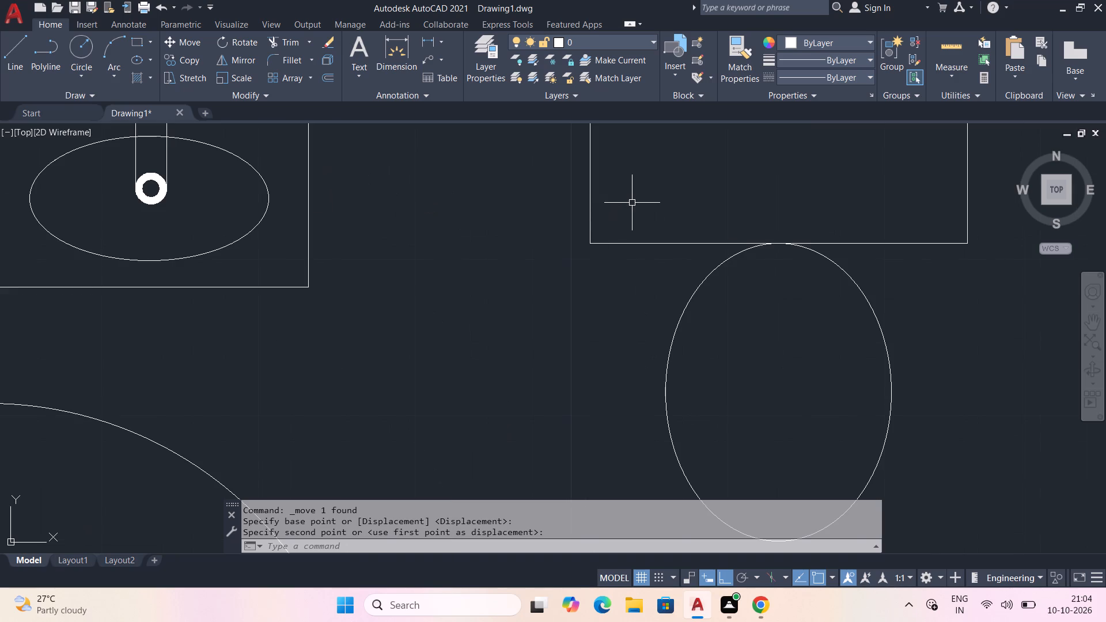
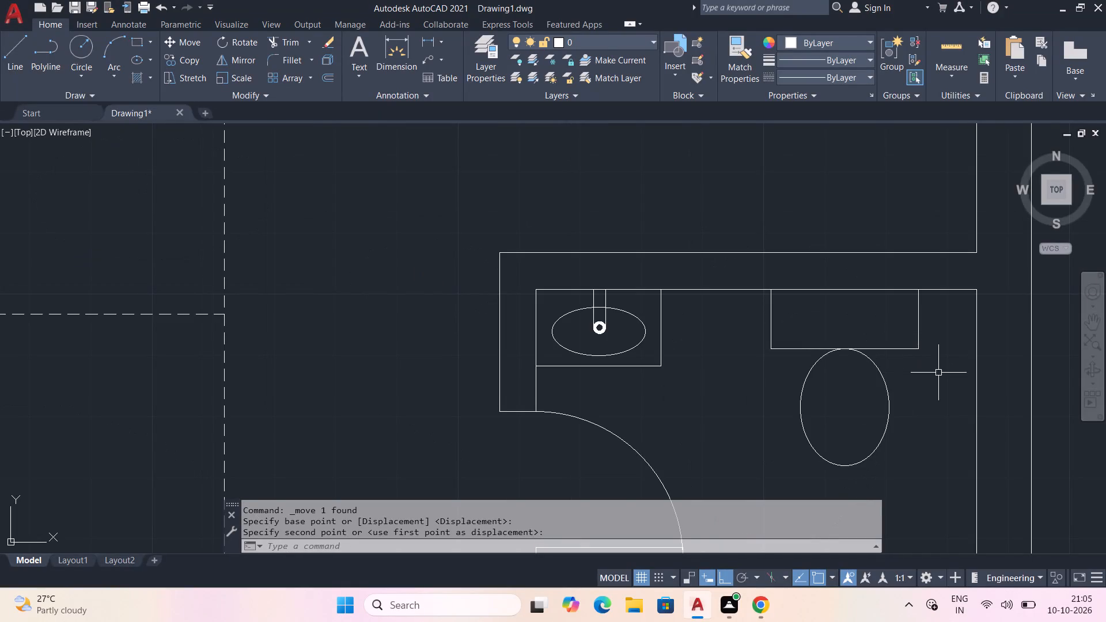
Move the bowl ellipse by its top quadrant onto the midpoint of the tank's lower edge.
{"action": "middle_click_drag", "start_coordinate": [939, 373], "coordinate": [865, 390]}
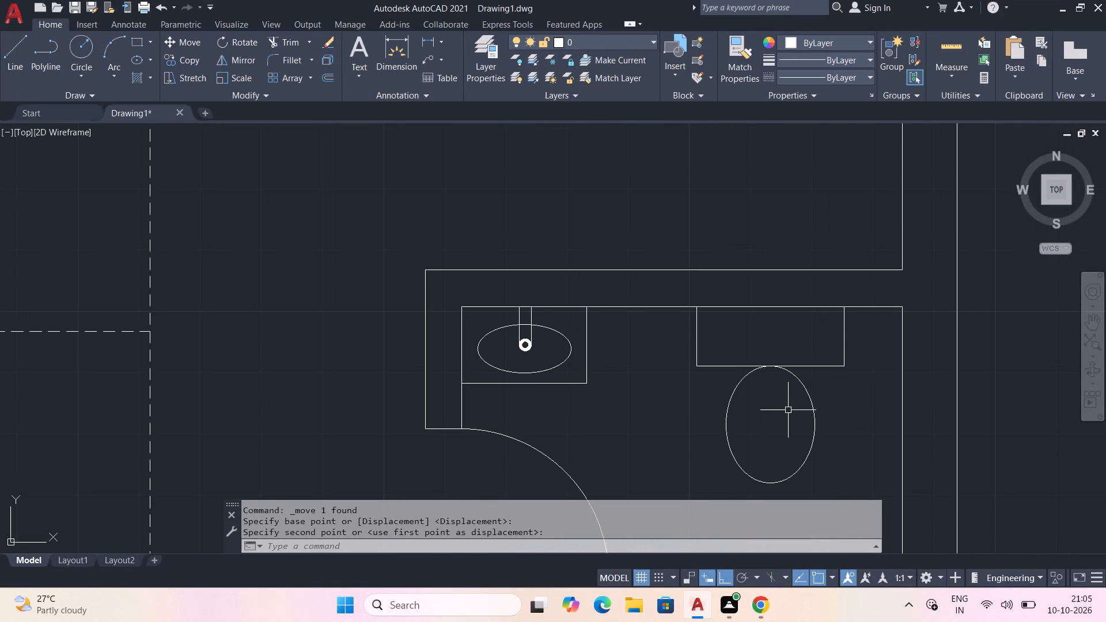
{"action": "left_click", "coordinate": [731, 397]}
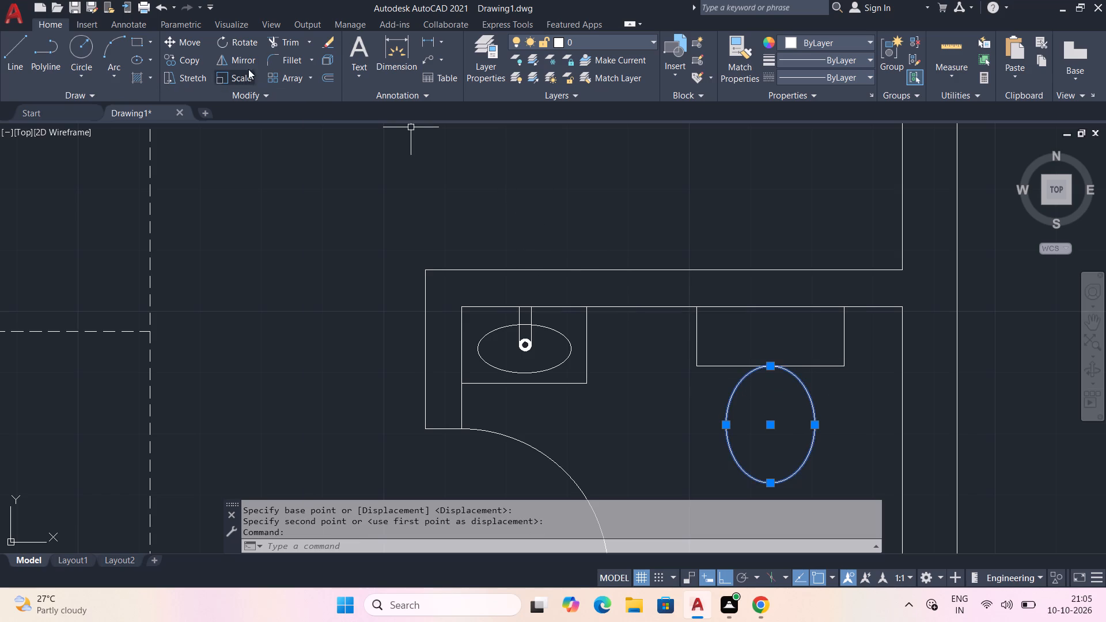
{"action": "left_click", "coordinate": [196, 45]}
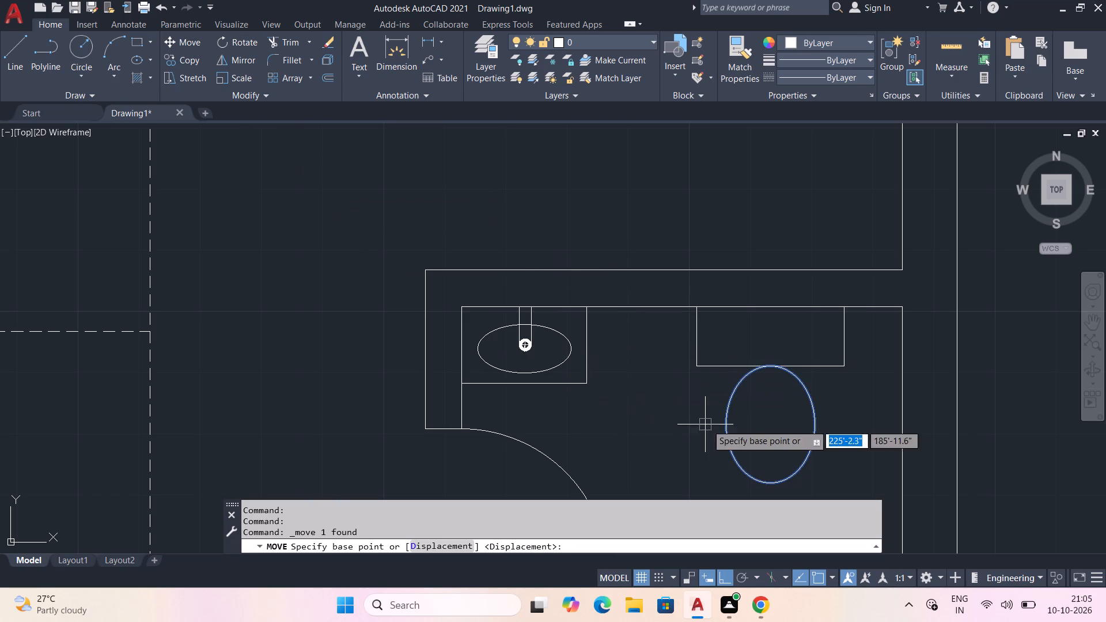
{"action": "left_click", "coordinate": [768, 367]}
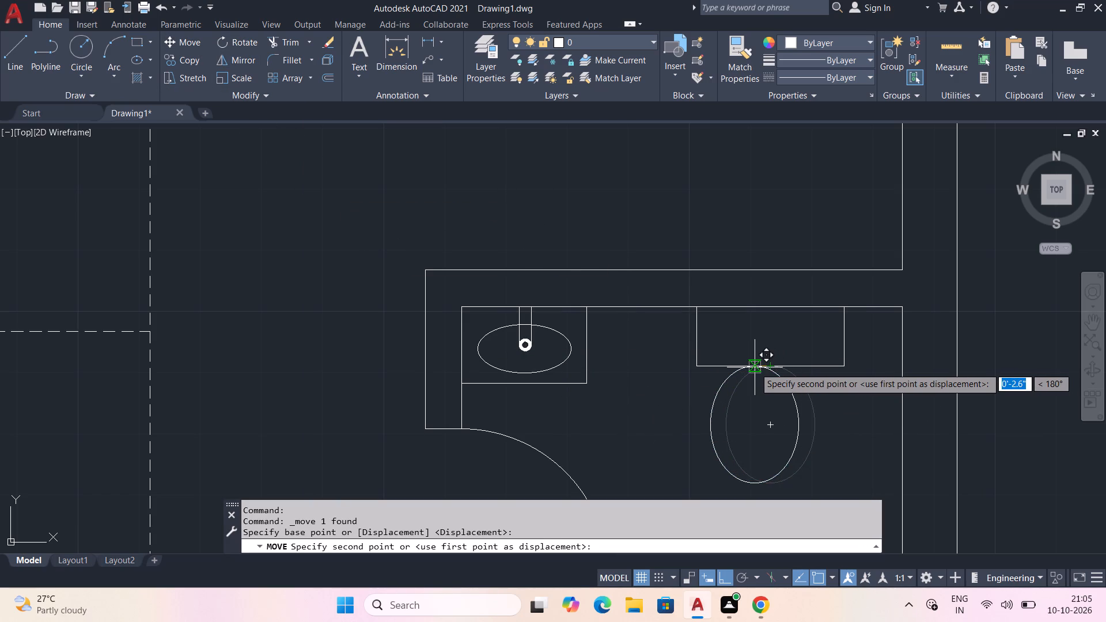
{"action": "left_click", "coordinate": [770, 367]}
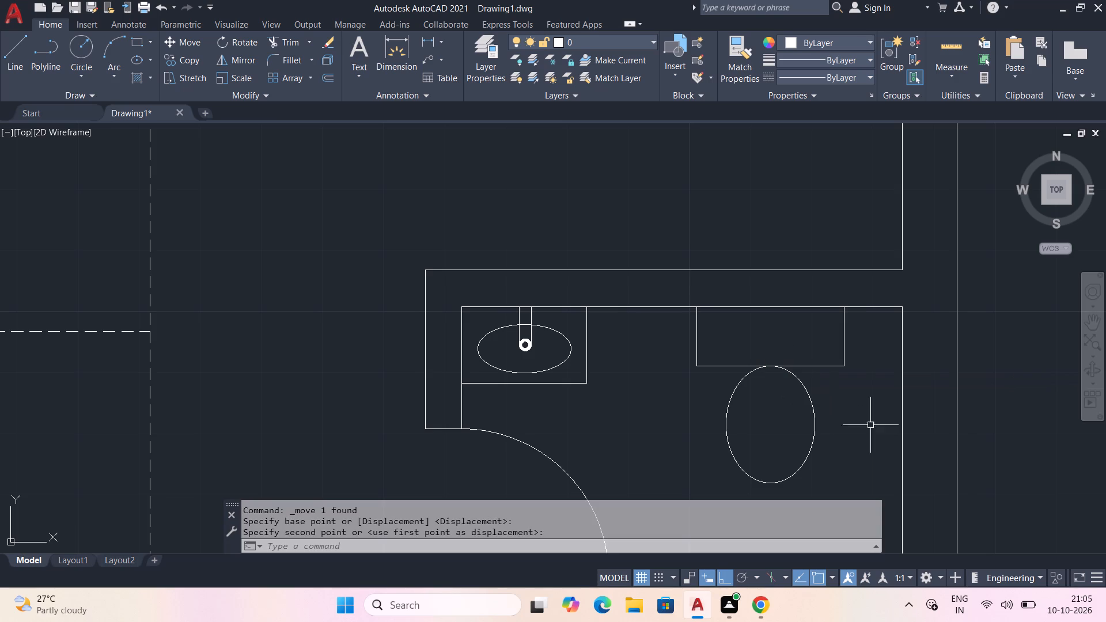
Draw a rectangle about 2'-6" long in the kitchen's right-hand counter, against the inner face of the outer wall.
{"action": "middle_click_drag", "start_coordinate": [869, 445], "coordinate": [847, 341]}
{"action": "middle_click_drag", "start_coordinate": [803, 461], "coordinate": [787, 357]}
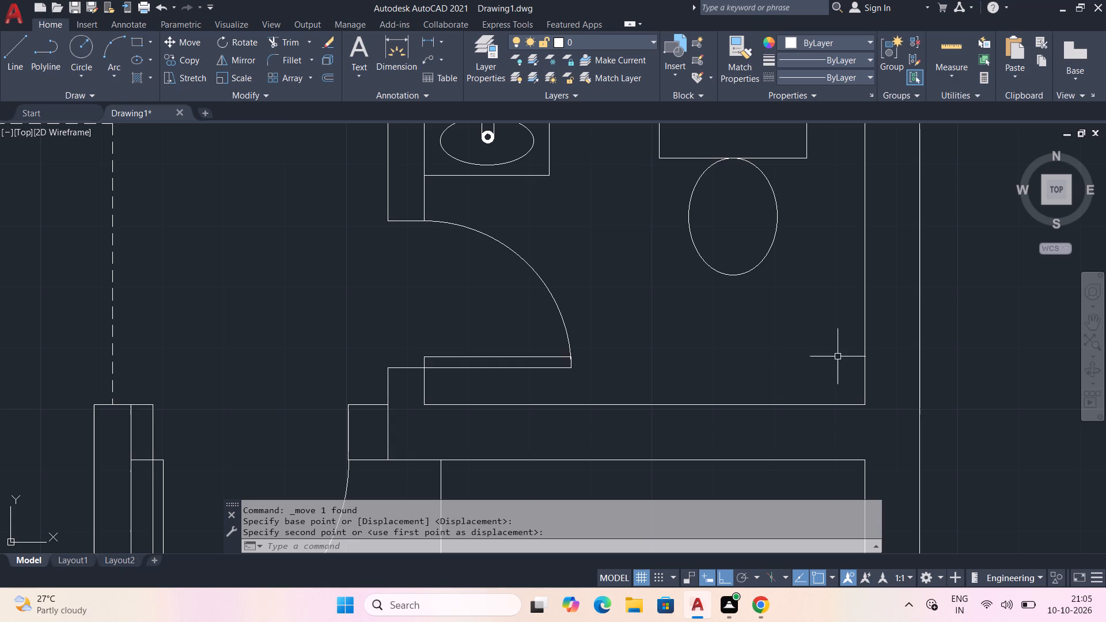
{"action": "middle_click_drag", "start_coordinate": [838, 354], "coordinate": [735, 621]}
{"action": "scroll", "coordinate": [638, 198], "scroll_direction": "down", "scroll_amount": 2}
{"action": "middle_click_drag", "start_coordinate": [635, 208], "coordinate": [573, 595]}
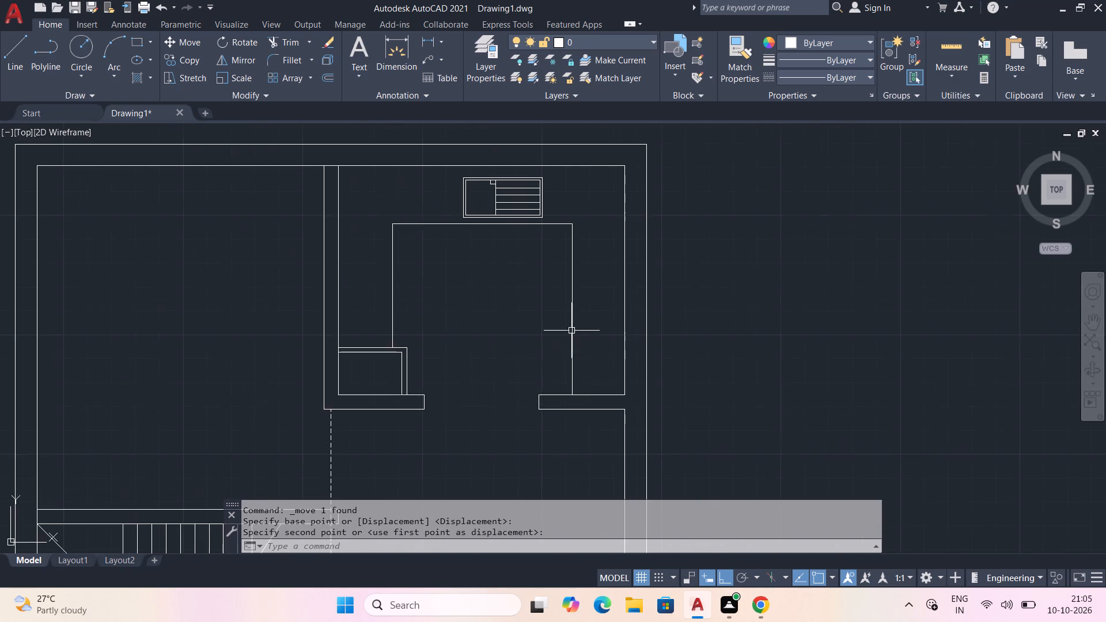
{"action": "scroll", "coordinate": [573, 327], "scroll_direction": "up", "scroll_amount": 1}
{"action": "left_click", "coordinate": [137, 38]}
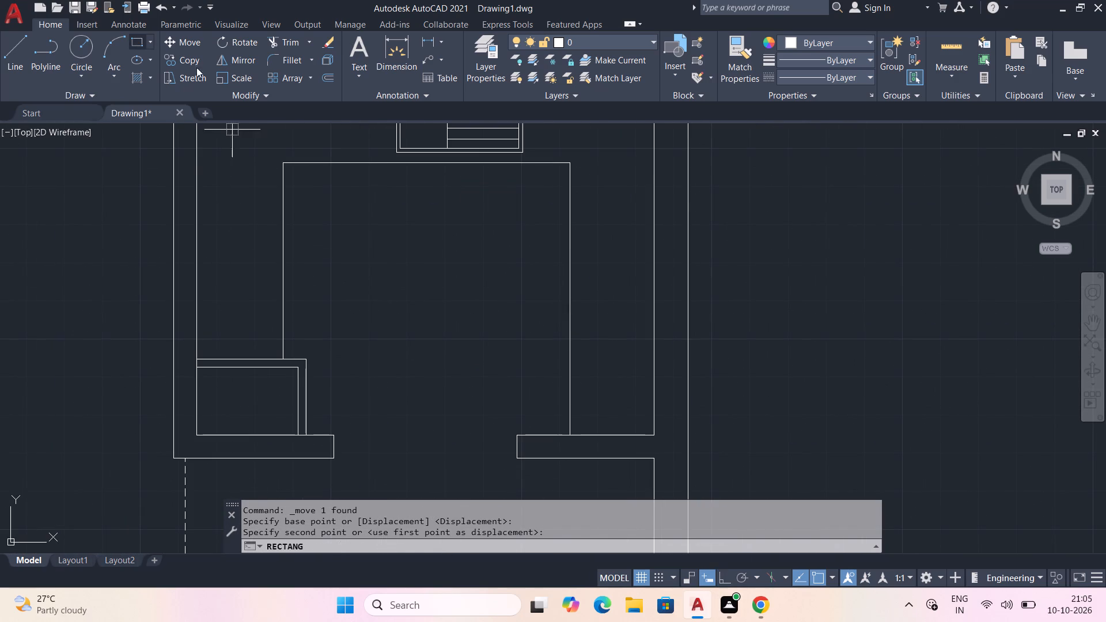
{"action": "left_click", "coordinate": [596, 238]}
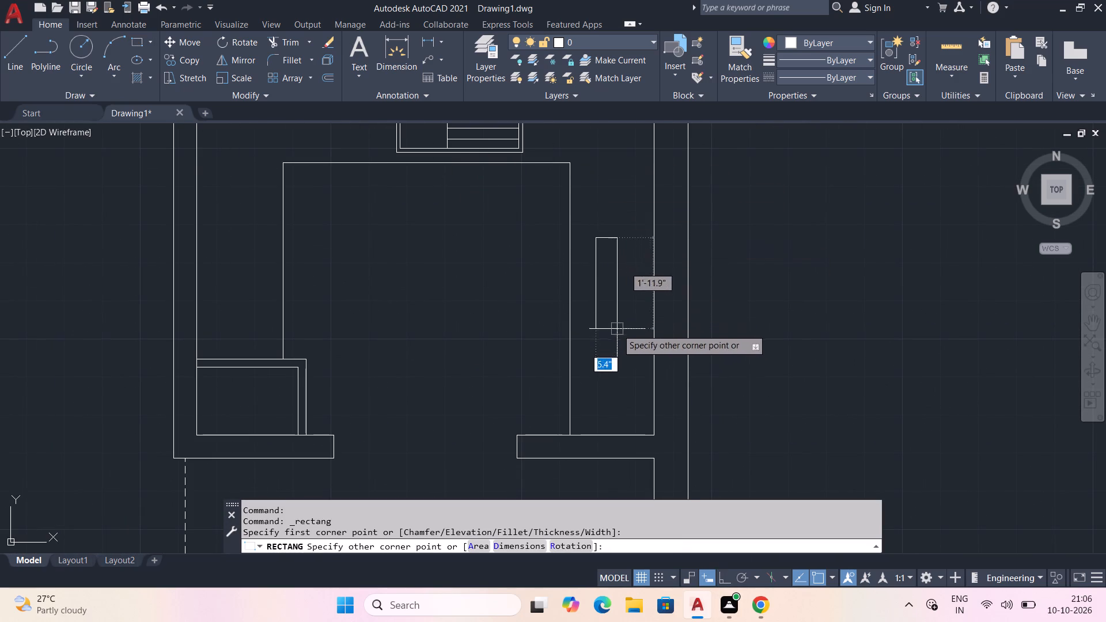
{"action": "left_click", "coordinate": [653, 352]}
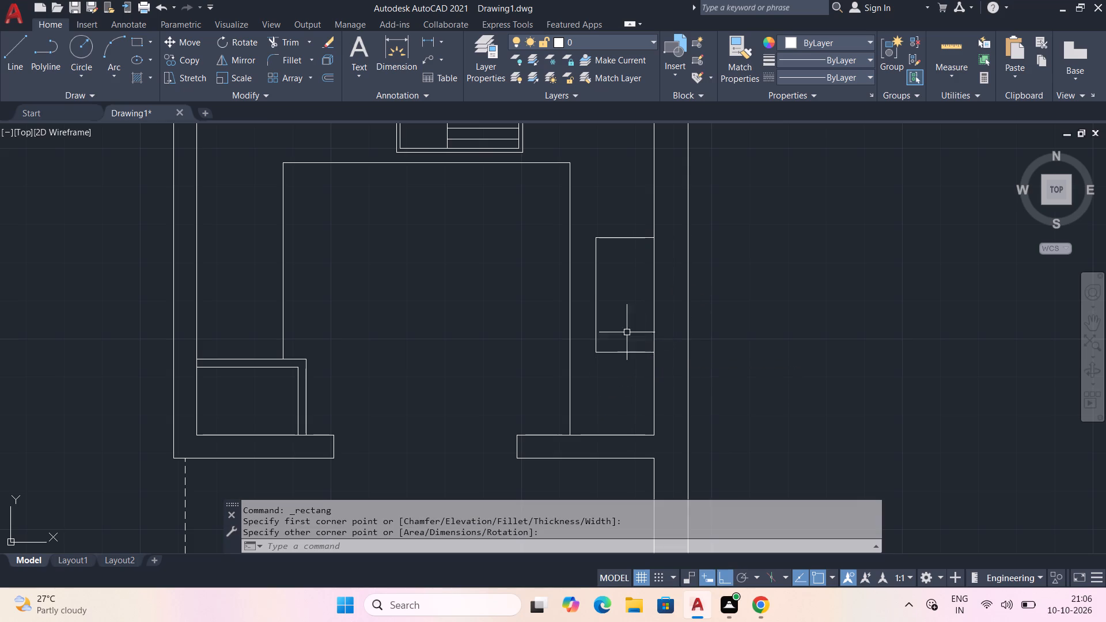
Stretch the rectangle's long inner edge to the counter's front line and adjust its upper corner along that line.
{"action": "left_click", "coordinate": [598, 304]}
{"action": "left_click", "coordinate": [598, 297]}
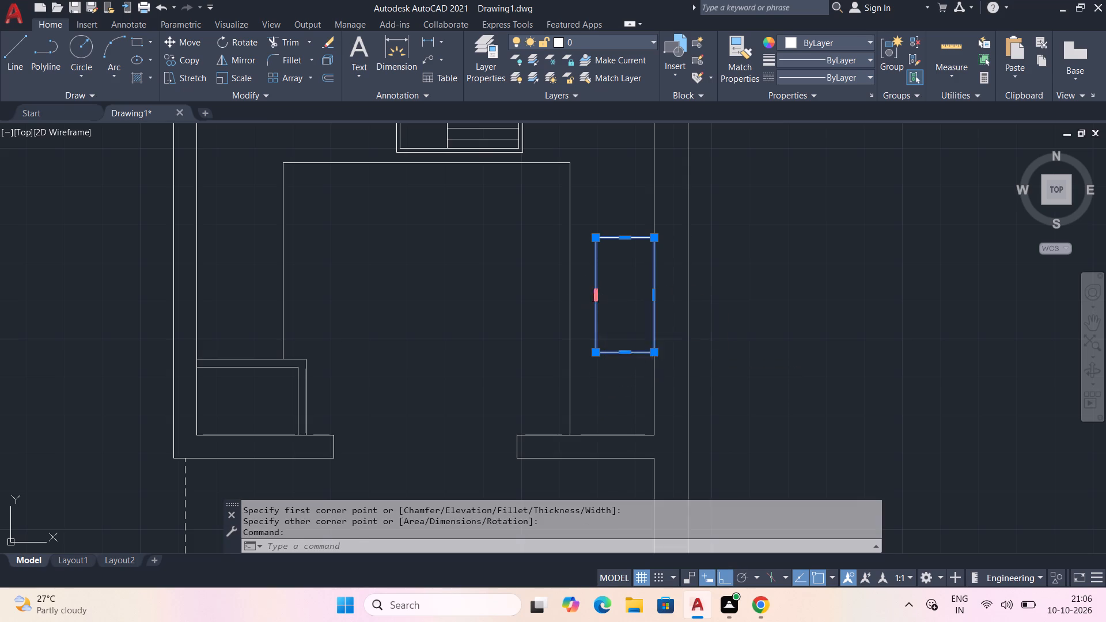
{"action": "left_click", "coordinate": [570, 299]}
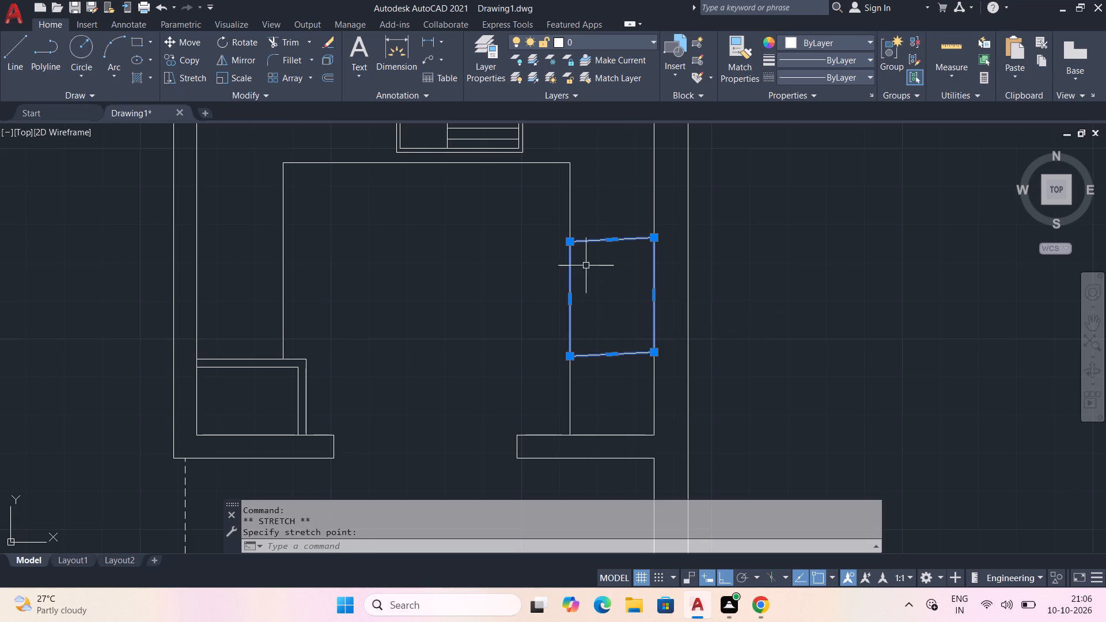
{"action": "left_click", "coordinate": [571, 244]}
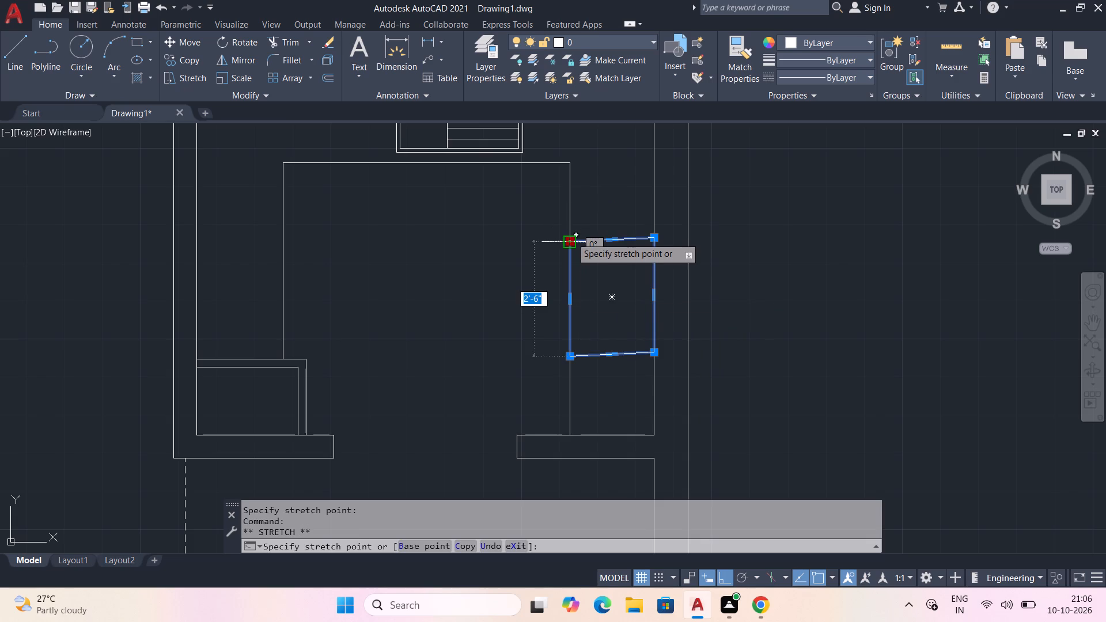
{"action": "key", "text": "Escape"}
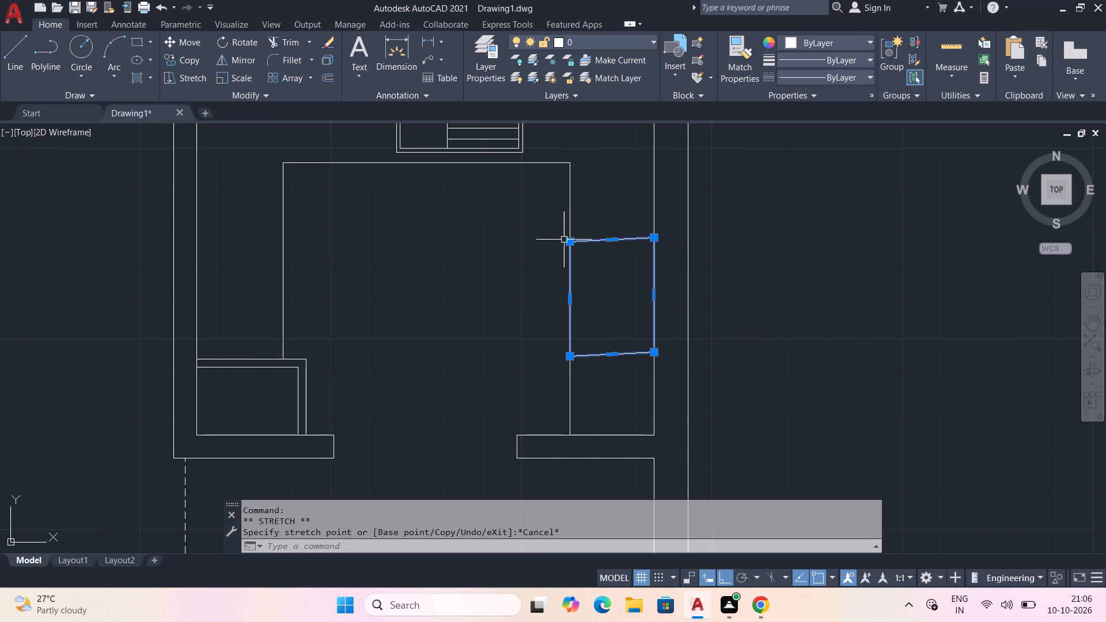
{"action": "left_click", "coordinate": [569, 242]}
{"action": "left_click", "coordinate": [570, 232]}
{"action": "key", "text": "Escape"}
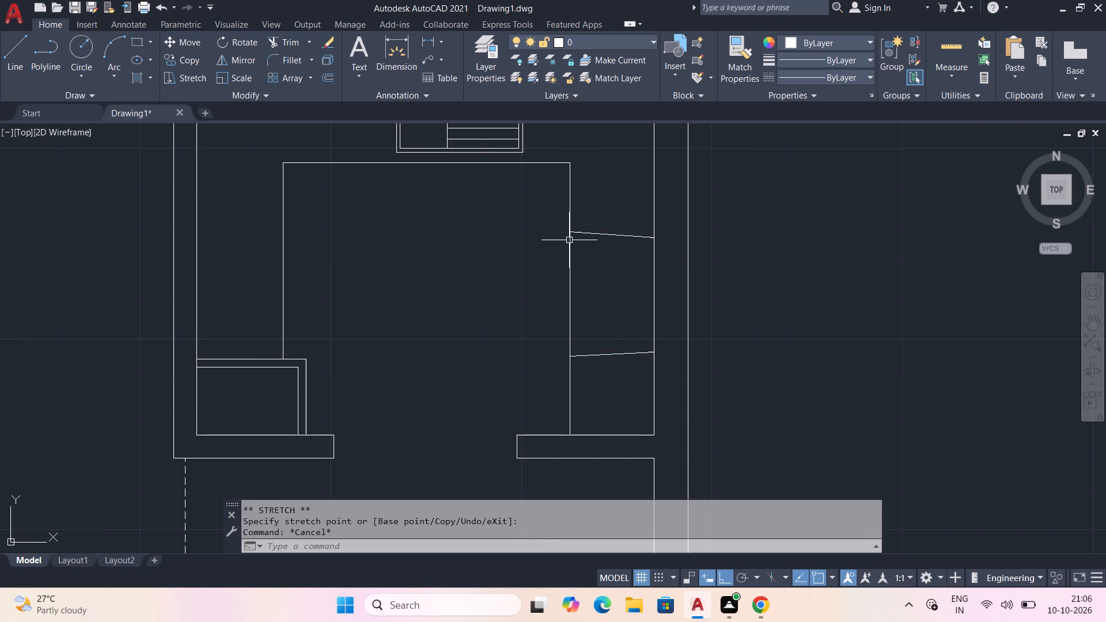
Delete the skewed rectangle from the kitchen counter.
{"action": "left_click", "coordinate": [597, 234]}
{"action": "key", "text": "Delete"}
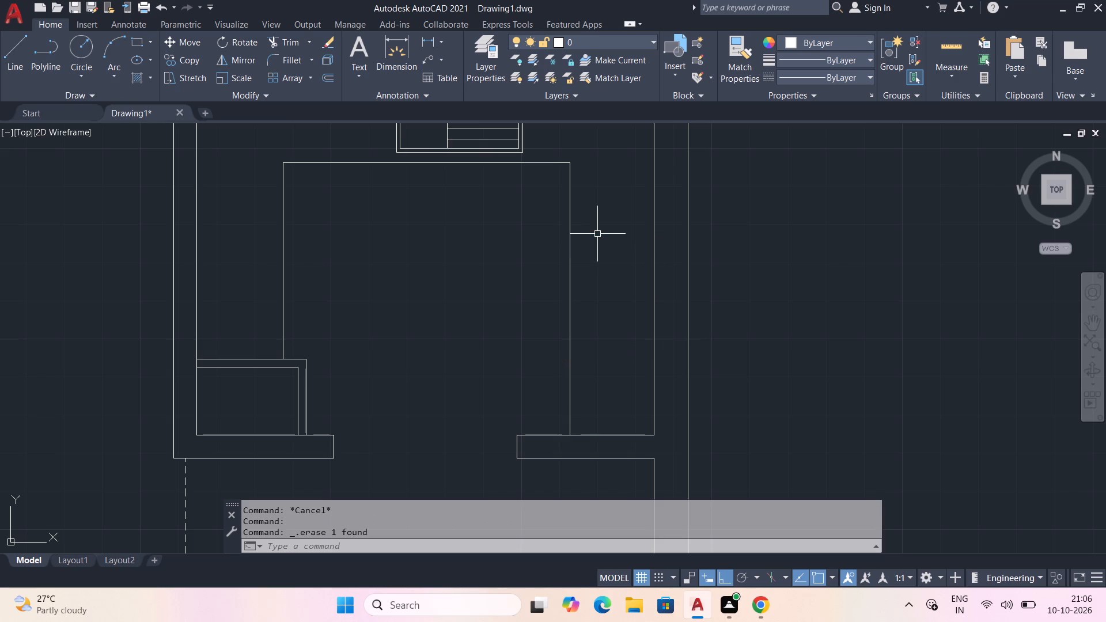
Draw two horizontal lines across the right-hand kitchen counter, from its front line to the wall, to bound the stove.
{"action": "left_click", "coordinate": [18, 43]}
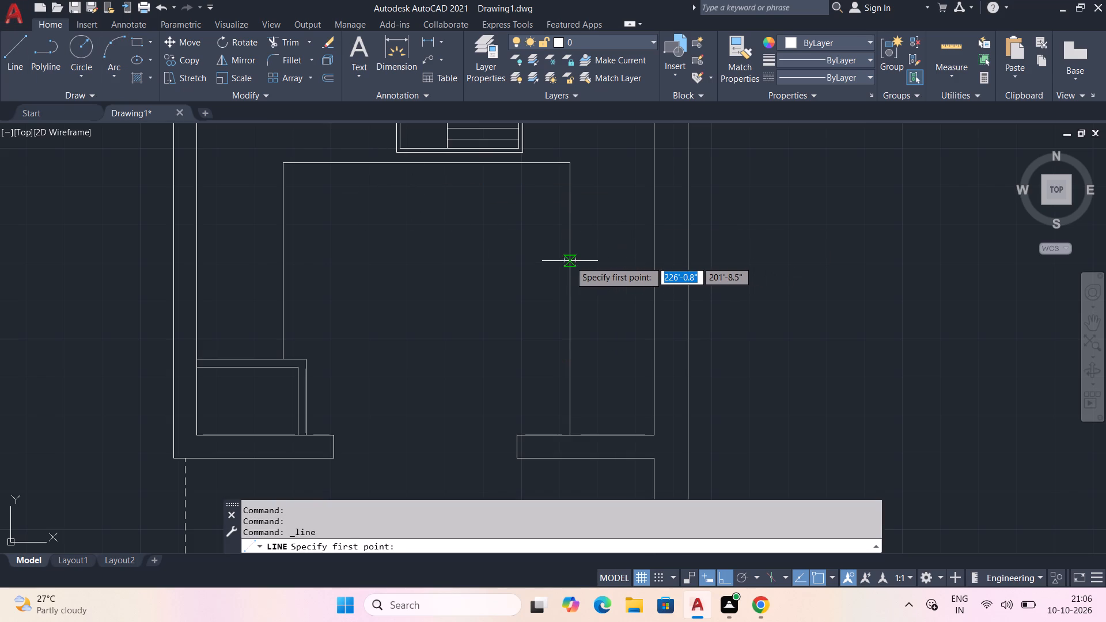
{"action": "left_click", "coordinate": [570, 261]}
{"action": "left_click", "coordinate": [657, 260]}
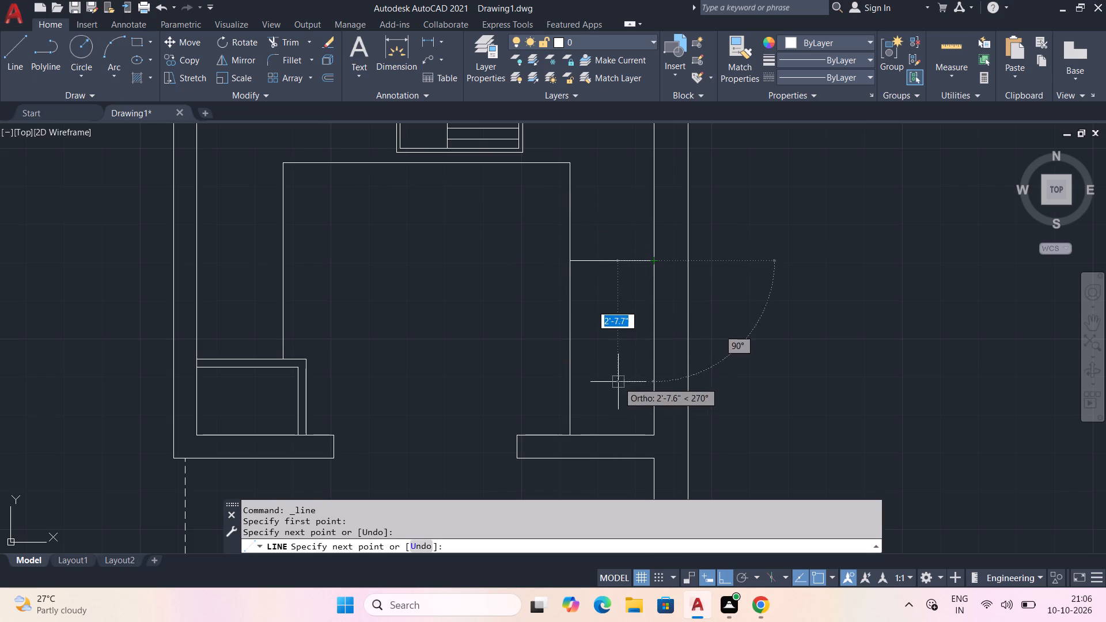
{"action": "key", "text": "space"}
{"action": "key", "text": "space"}
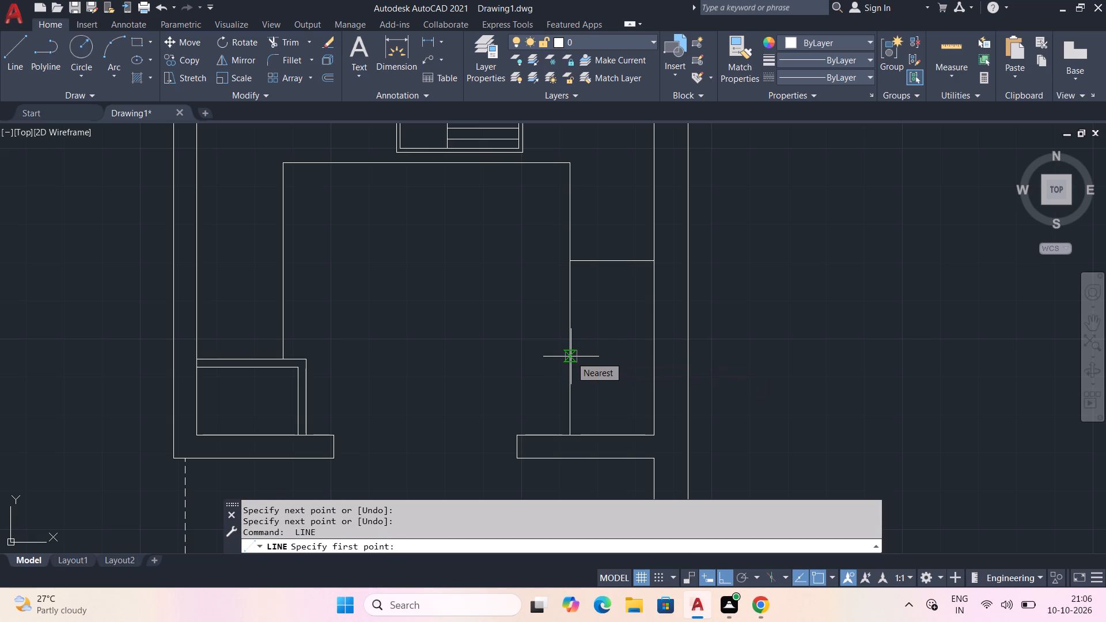
{"action": "left_click", "coordinate": [569, 356]}
{"action": "left_click", "coordinate": [653, 356]}
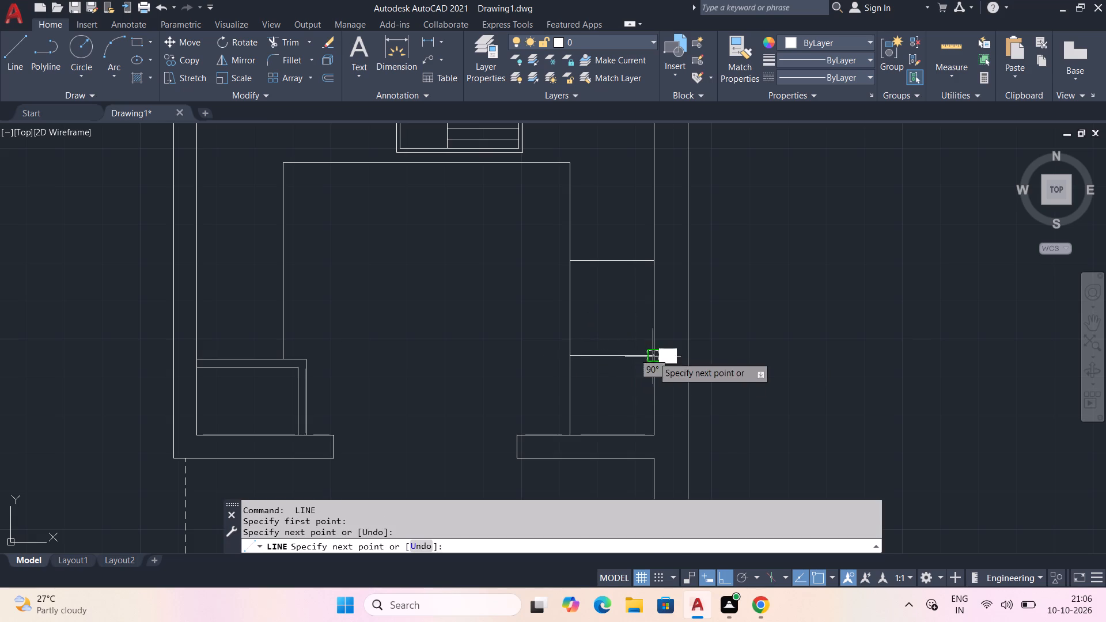
{"action": "key", "text": "space"}
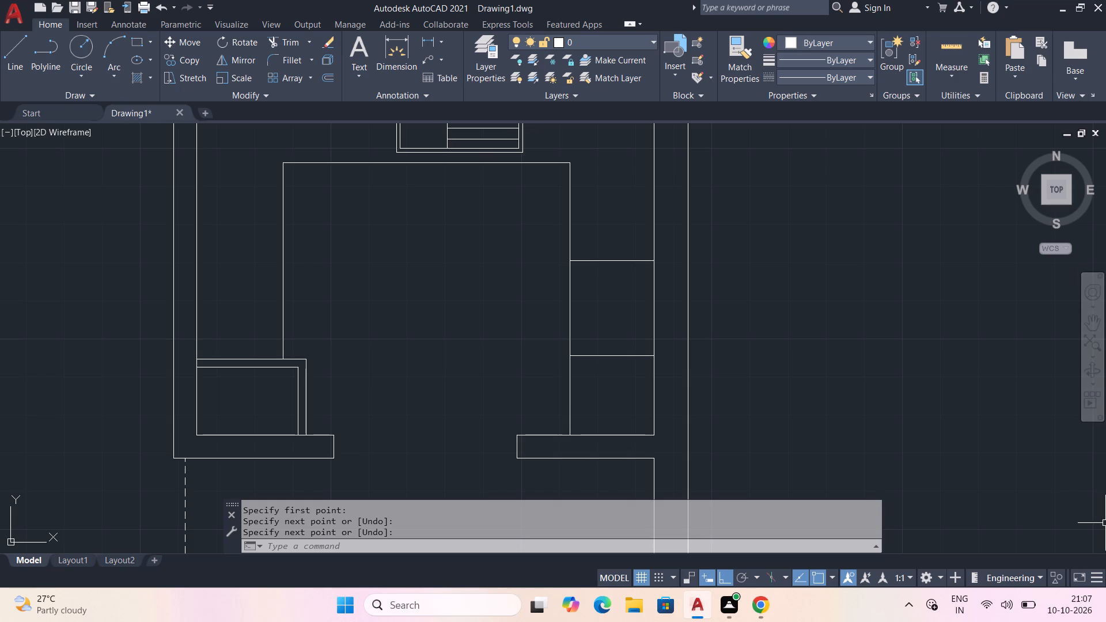
Draw a small burner circle near the stove area's upper corner on the counter's front side.
{"action": "left_click", "coordinate": [85, 51]}
{"action": "scroll", "coordinate": [641, 342], "scroll_direction": "up", "scroll_amount": 1}
{"action": "left_click", "coordinate": [553, 244]}
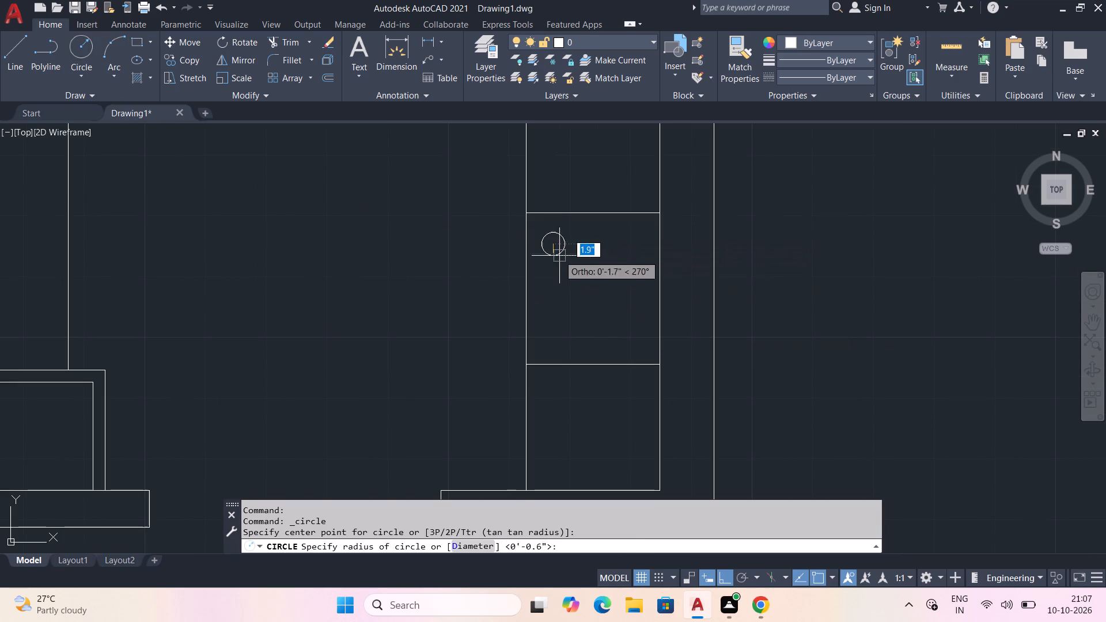
{"action": "left_click", "coordinate": [565, 261]}
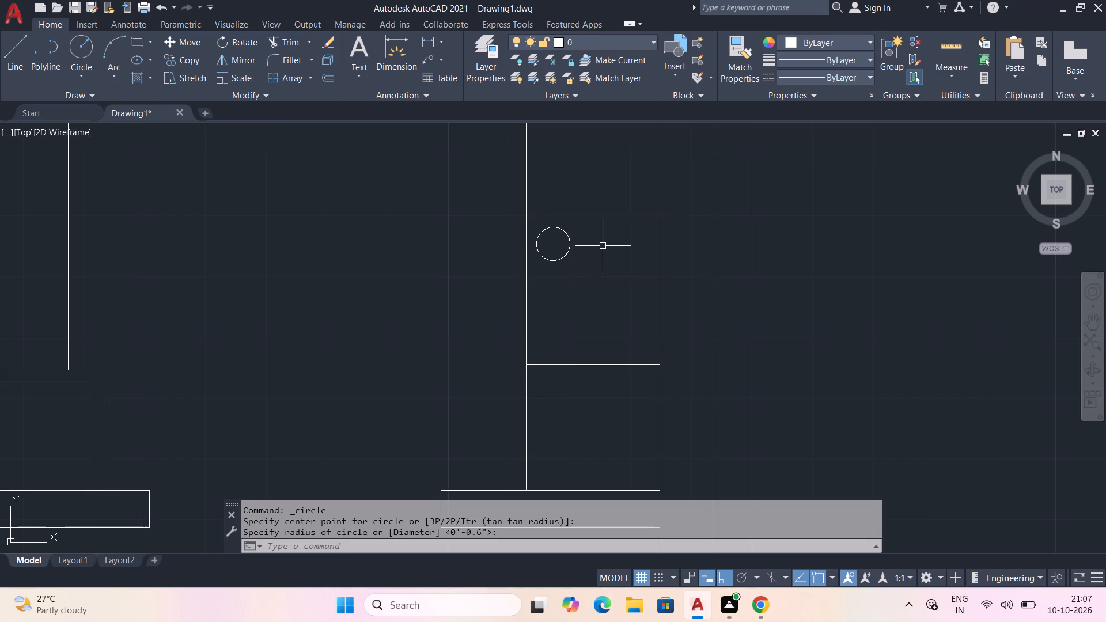
Copy the burner circle once horizontally toward the wall and once about 1'-1.7" straight down.
{"action": "left_click", "coordinate": [569, 246]}
{"action": "left_click", "coordinate": [179, 62]}
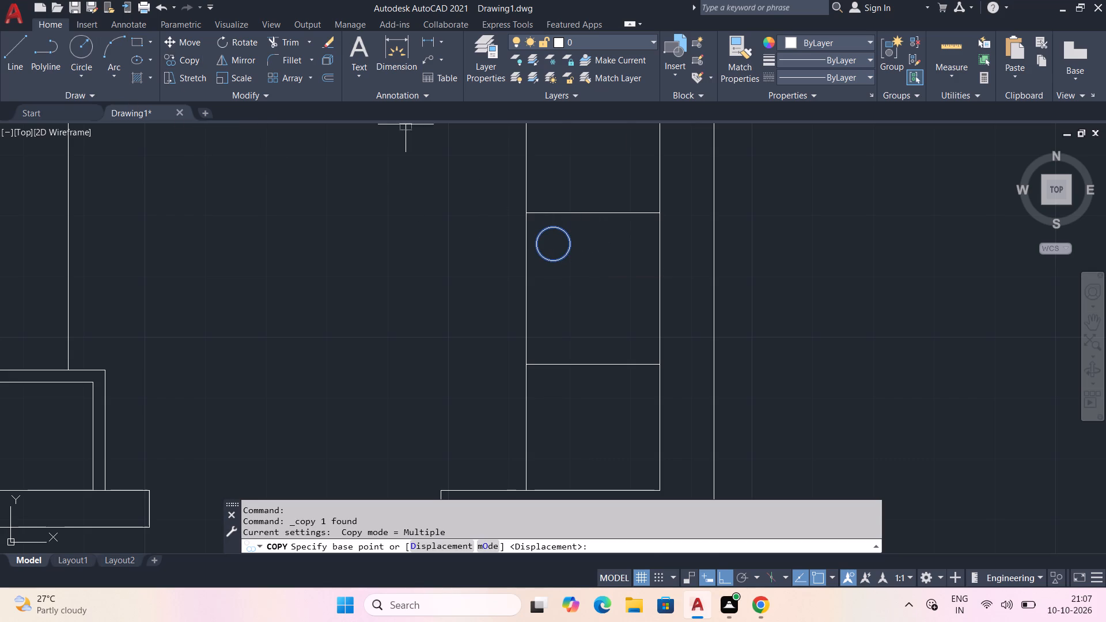
{"action": "left_click", "coordinate": [568, 244]}
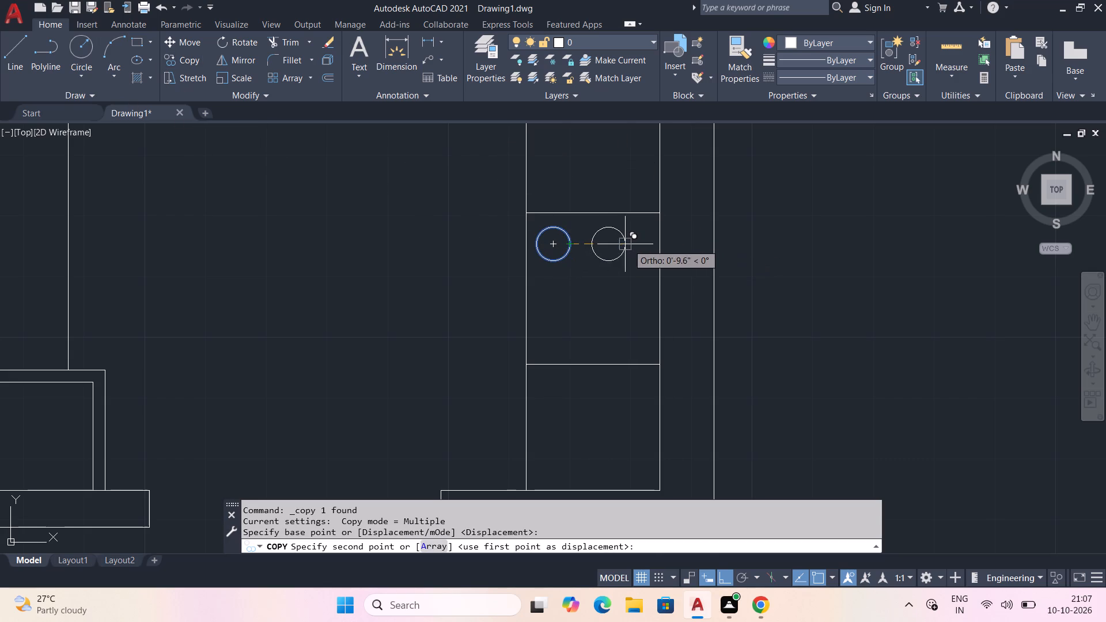
{"action": "left_click", "coordinate": [639, 247]}
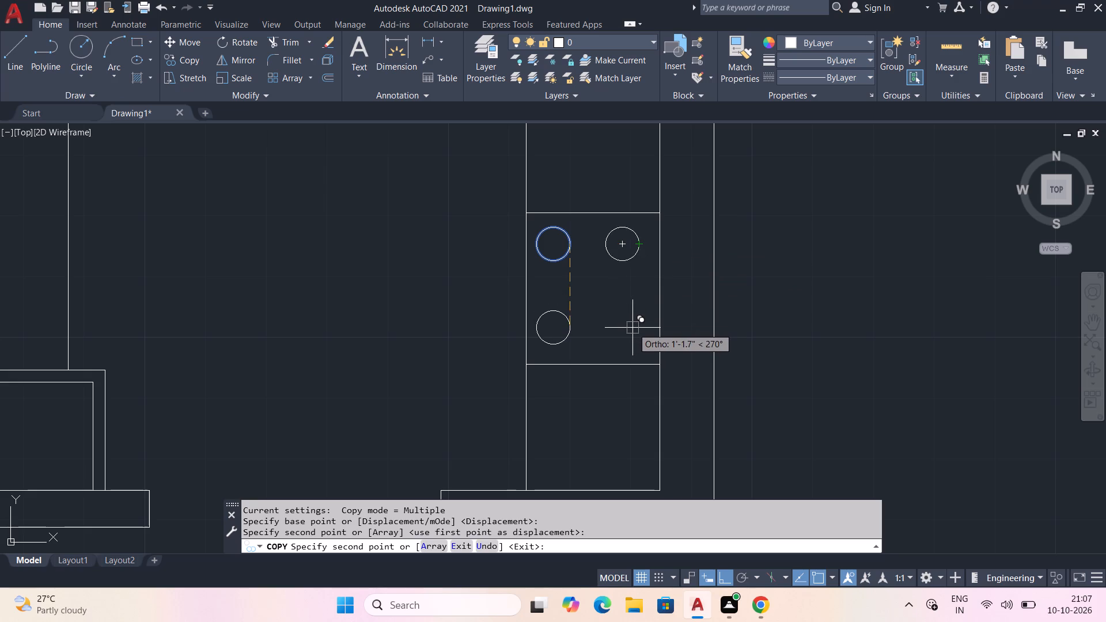
{"action": "left_click", "coordinate": [633, 328]}
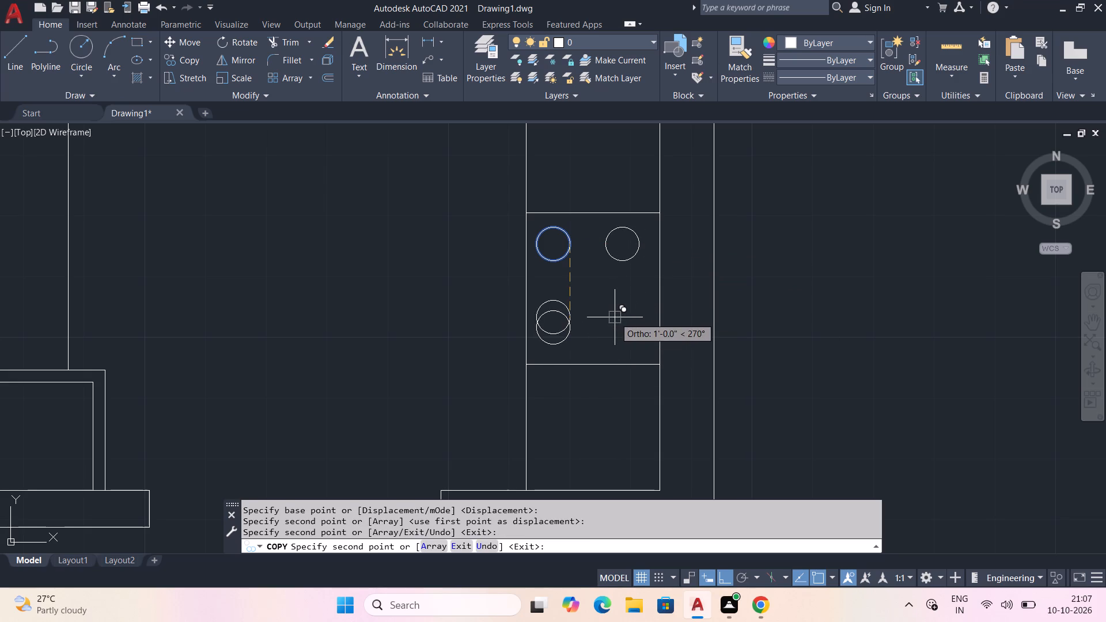
{"action": "key", "text": "Escape"}
Copy the lower burner circle about 1'-0" horizontally toward the wall as the fourth burner.
{"action": "left_click", "coordinate": [570, 321]}
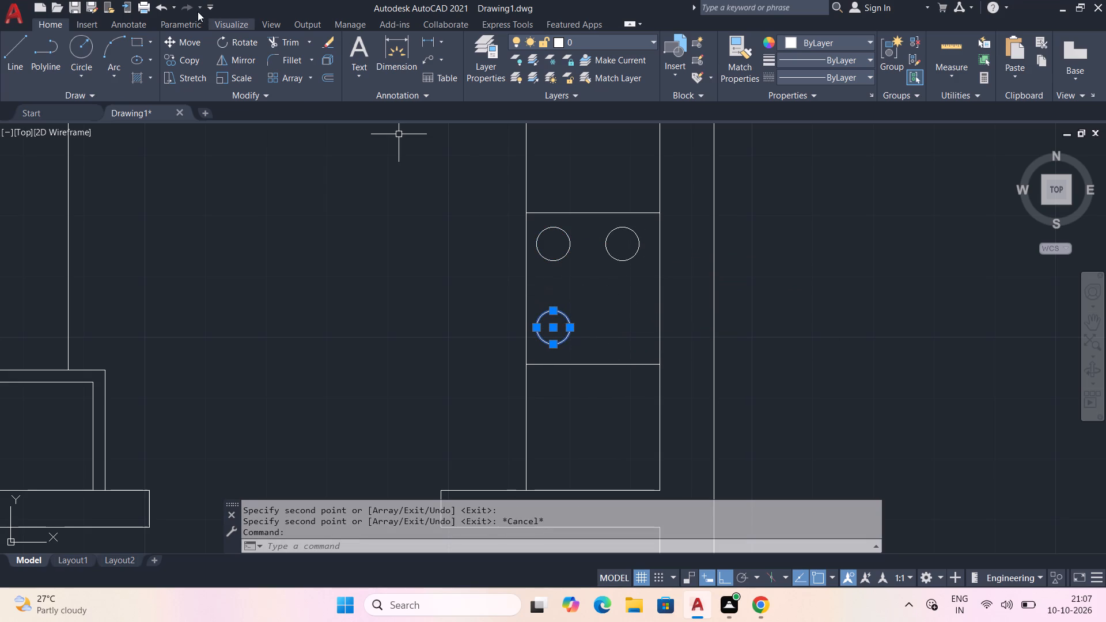
{"action": "left_click", "coordinate": [188, 59]}
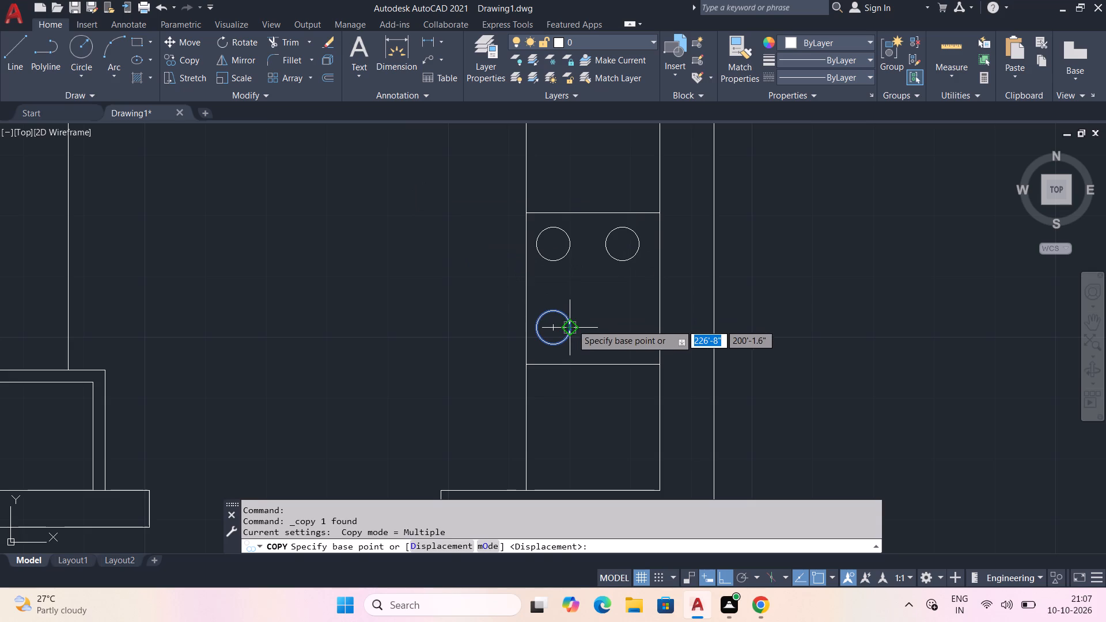
{"action": "left_click", "coordinate": [572, 324]}
{"action": "left_click", "coordinate": [643, 326]}
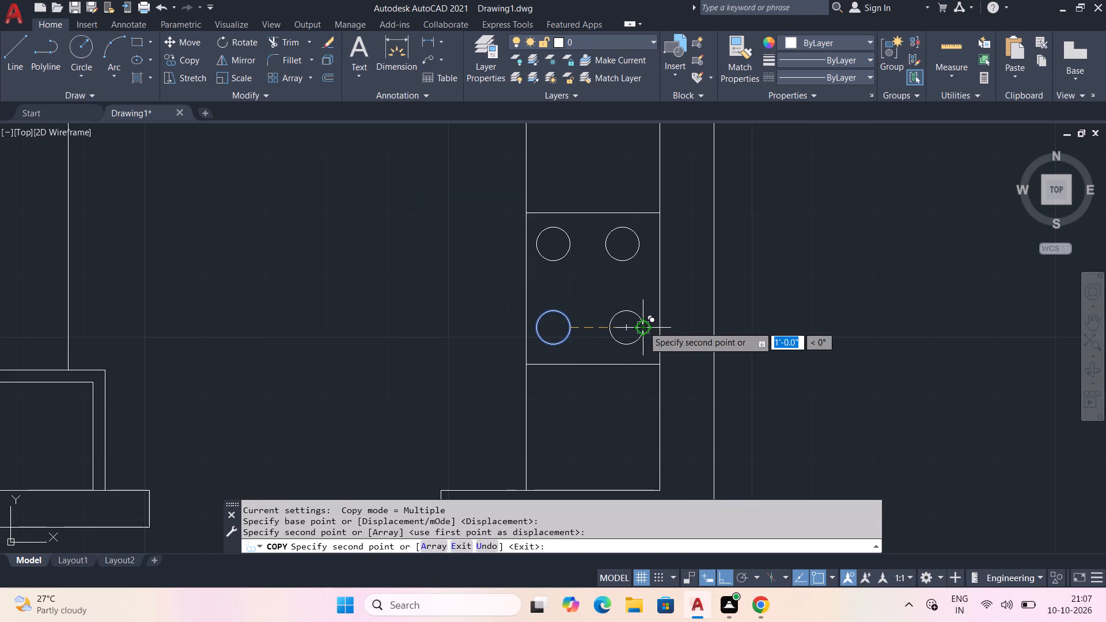
{"action": "key", "text": "Escape"}
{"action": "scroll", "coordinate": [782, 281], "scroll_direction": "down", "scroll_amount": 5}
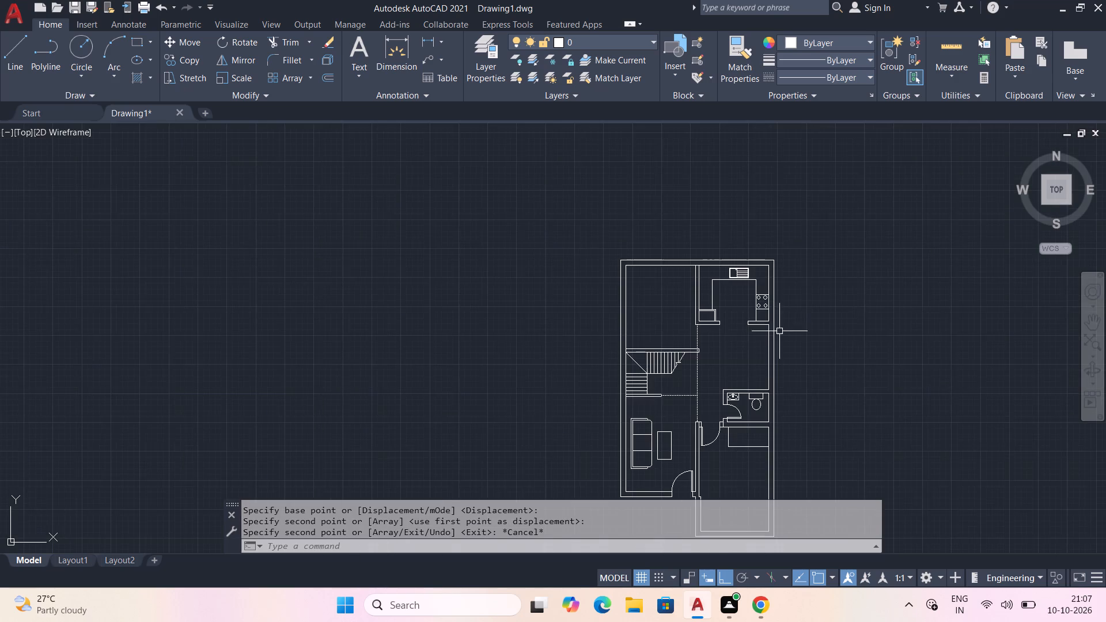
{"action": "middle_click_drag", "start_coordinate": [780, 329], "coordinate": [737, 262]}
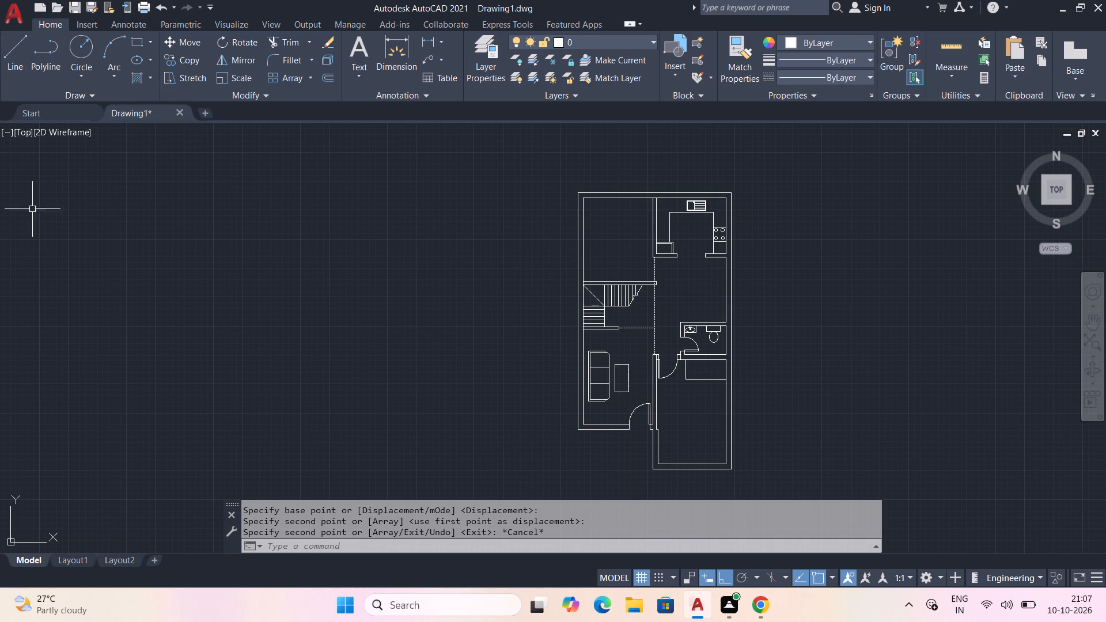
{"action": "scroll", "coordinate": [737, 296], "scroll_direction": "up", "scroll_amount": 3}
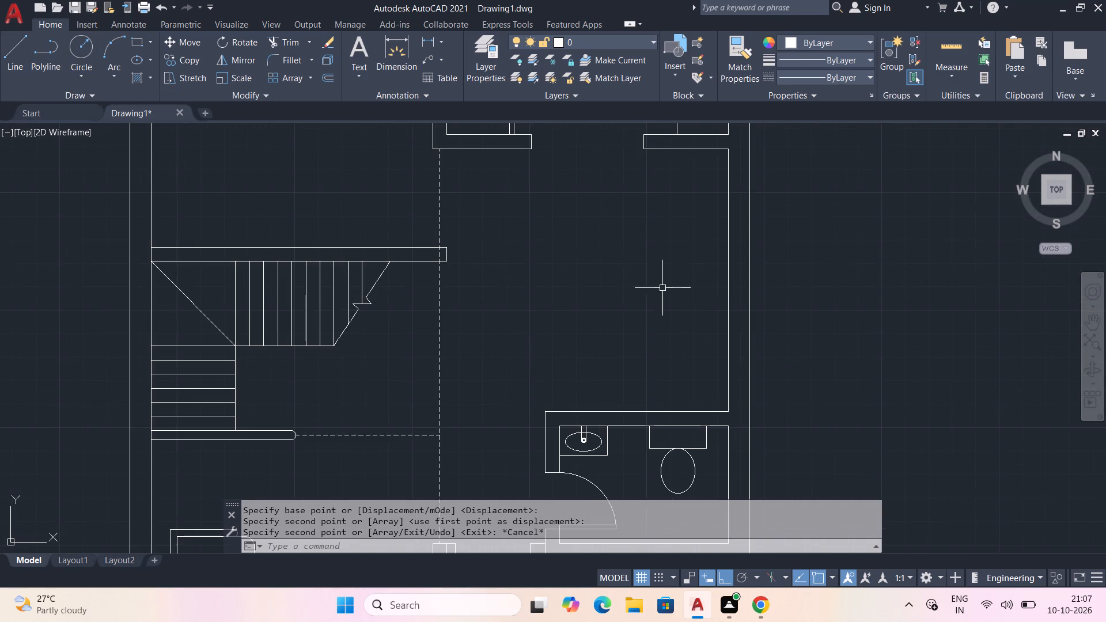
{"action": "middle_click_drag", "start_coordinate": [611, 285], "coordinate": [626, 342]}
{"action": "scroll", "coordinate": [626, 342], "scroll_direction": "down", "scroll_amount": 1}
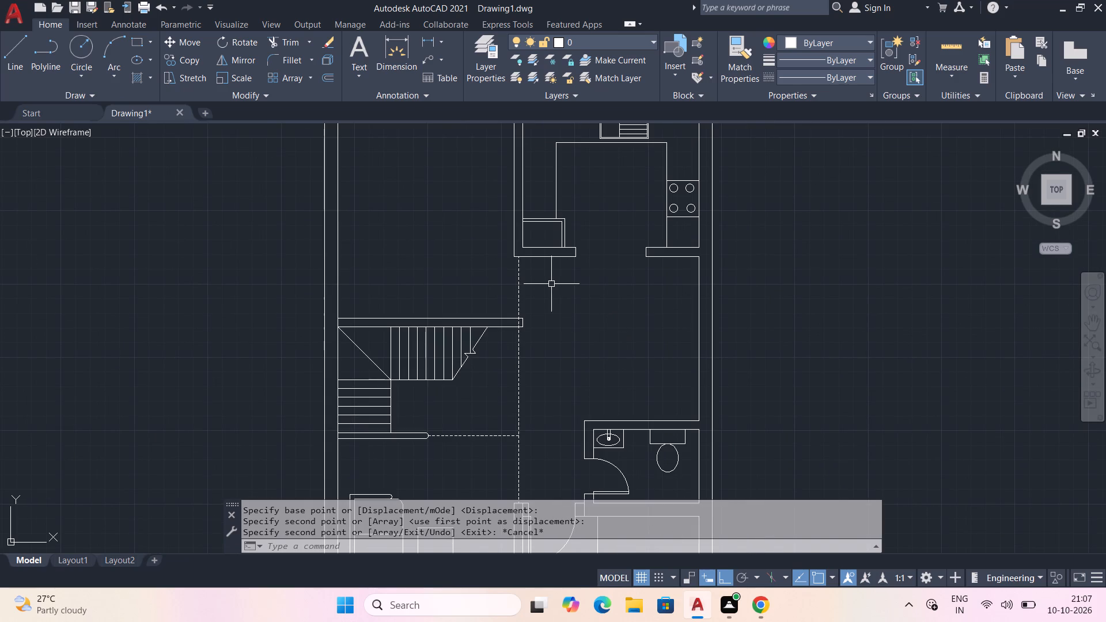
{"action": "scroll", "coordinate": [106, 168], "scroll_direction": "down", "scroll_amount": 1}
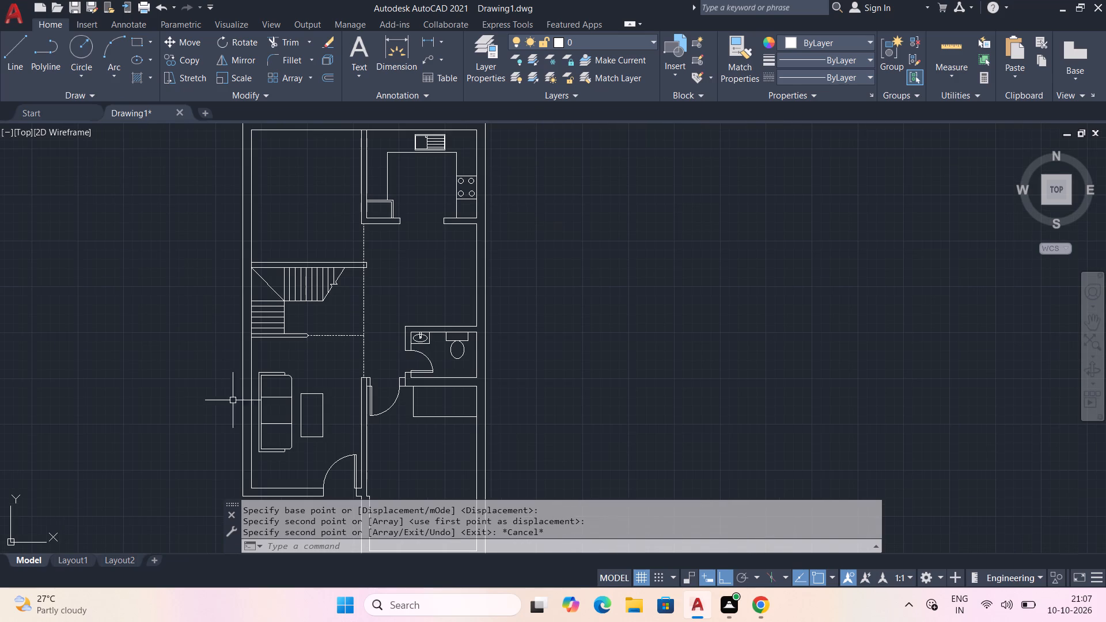
Review the floor plan from the kitchen and staircase to the bathroom fixtures and the lower rooms.
{"action": "middle_click_drag", "start_coordinate": [225, 411], "coordinate": [194, 308]}
{"action": "middle_click_drag", "start_coordinate": [367, 384], "coordinate": [360, 369]}
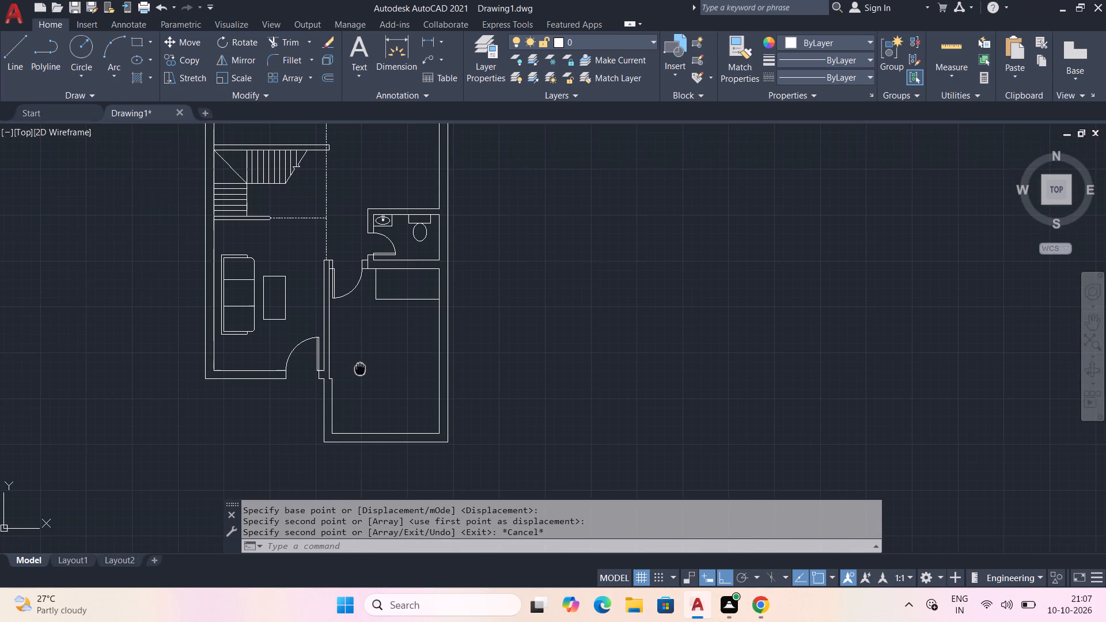
{"action": "middle_click_drag", "start_coordinate": [360, 369], "coordinate": [366, 360]}
{"action": "middle_click_drag", "start_coordinate": [383, 325], "coordinate": [390, 378]}
{"action": "middle_click_drag", "start_coordinate": [369, 322], "coordinate": [376, 453]}
{"action": "middle_click_drag", "start_coordinate": [408, 320], "coordinate": [401, 279]}
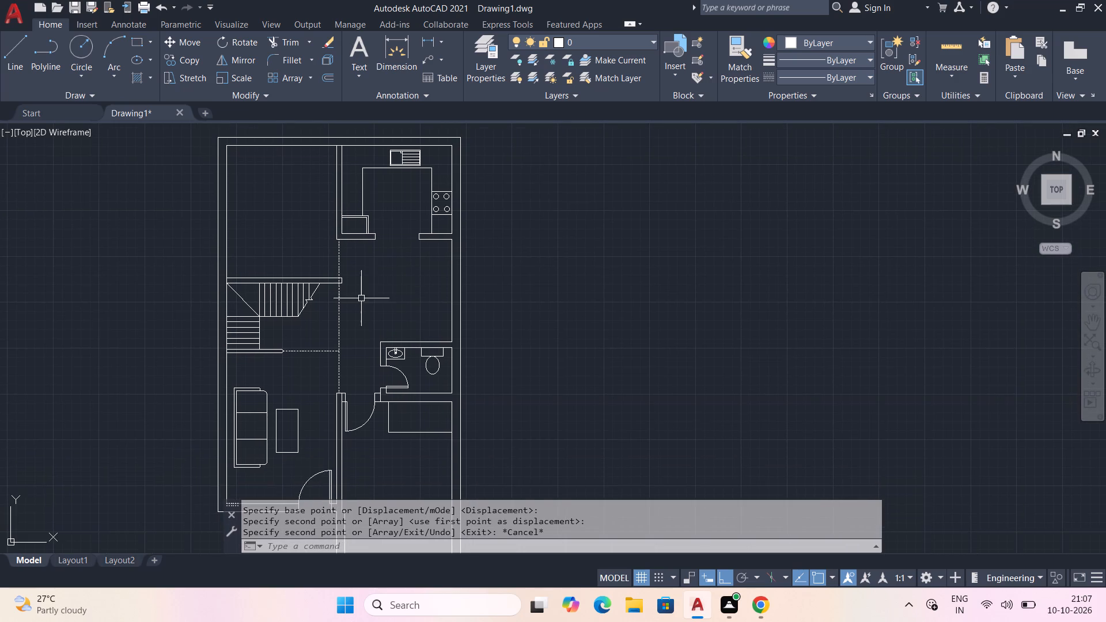
{"action": "scroll", "coordinate": [459, 385], "scroll_direction": "up", "scroll_amount": 1}
{"action": "scroll", "coordinate": [393, 373], "scroll_direction": "up", "scroll_amount": 3}
{"action": "scroll", "coordinate": [442, 307], "scroll_direction": "up", "scroll_amount": 2}
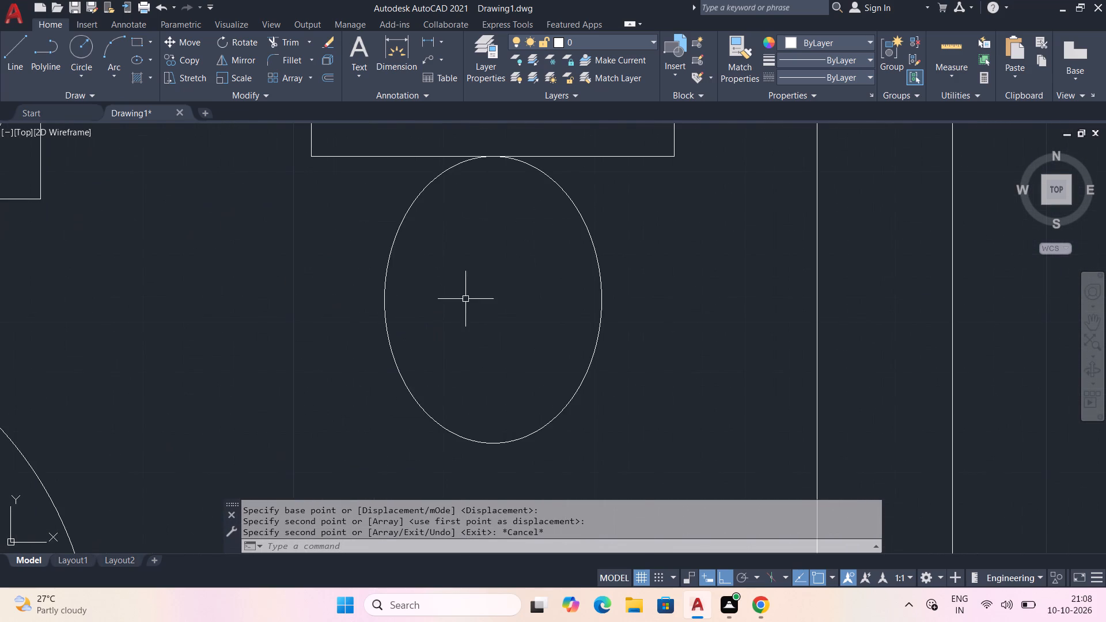
{"action": "middle_click_drag", "start_coordinate": [465, 299], "coordinate": [468, 425]}
{"action": "scroll", "coordinate": [428, 393], "scroll_direction": "down", "scroll_amount": 3}
{"action": "scroll", "coordinate": [242, 312], "scroll_direction": "down", "scroll_amount": 2}
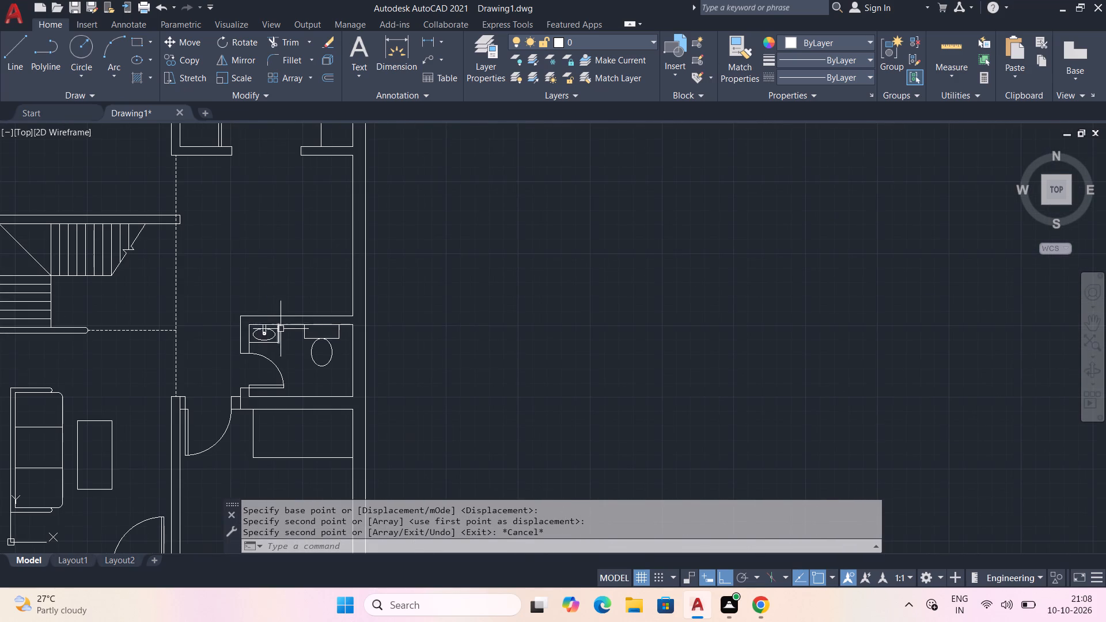
{"action": "middle_click_drag", "start_coordinate": [187, 293], "coordinate": [449, 400]}
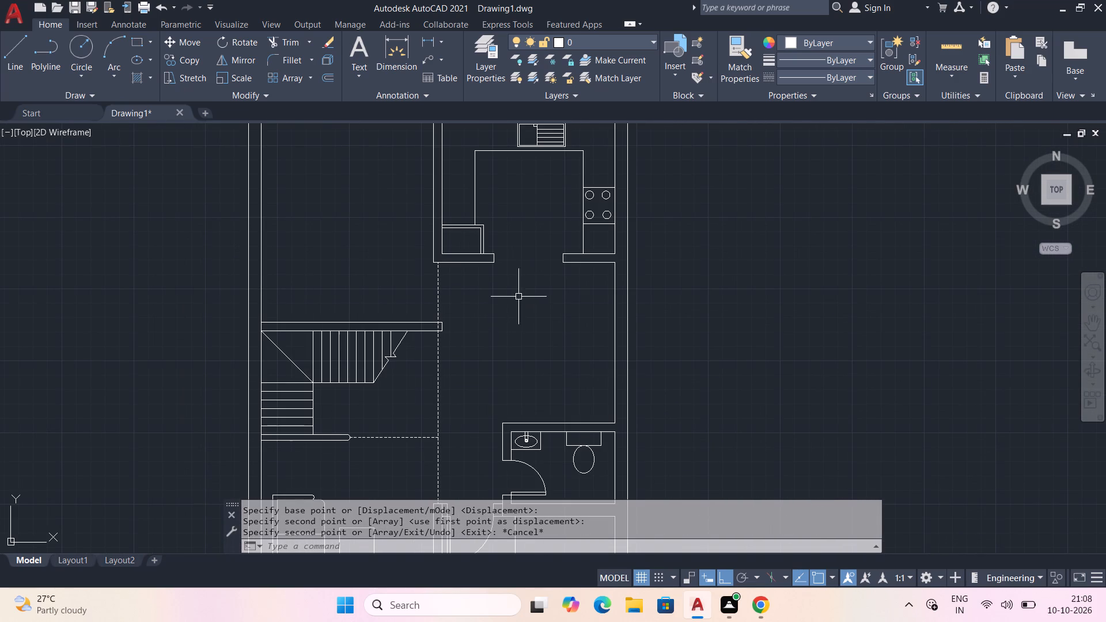
{"action": "scroll", "coordinate": [503, 299], "scroll_direction": "down", "scroll_amount": 1}
{"action": "middle_click_drag", "start_coordinate": [503, 304], "coordinate": [491, 352]}
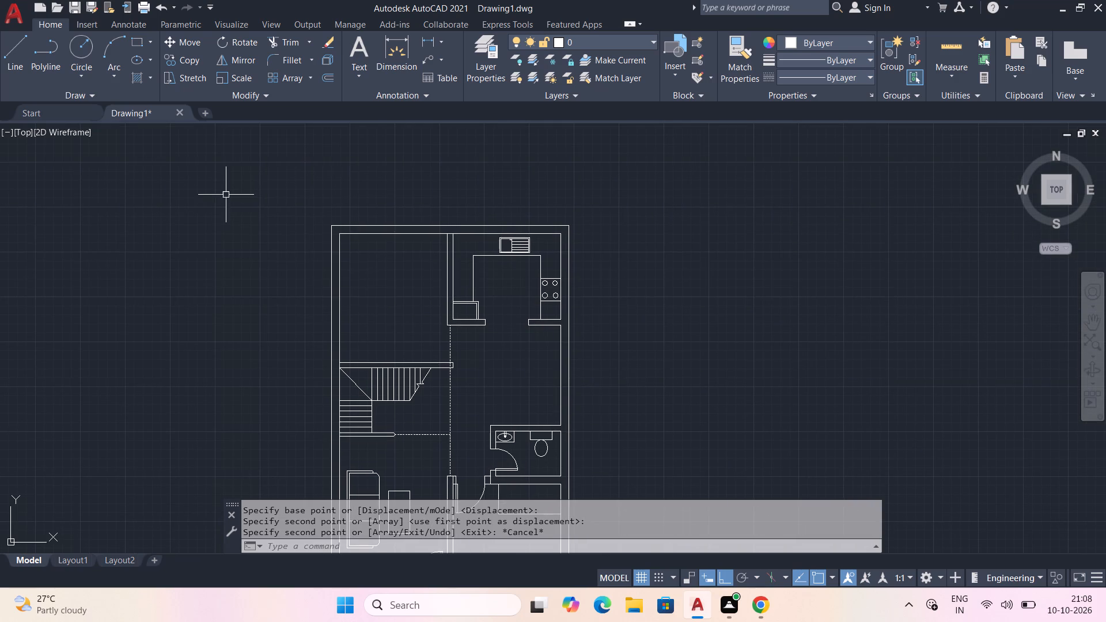
{"action": "middle_click_drag", "start_coordinate": [373, 302], "coordinate": [350, 207]}
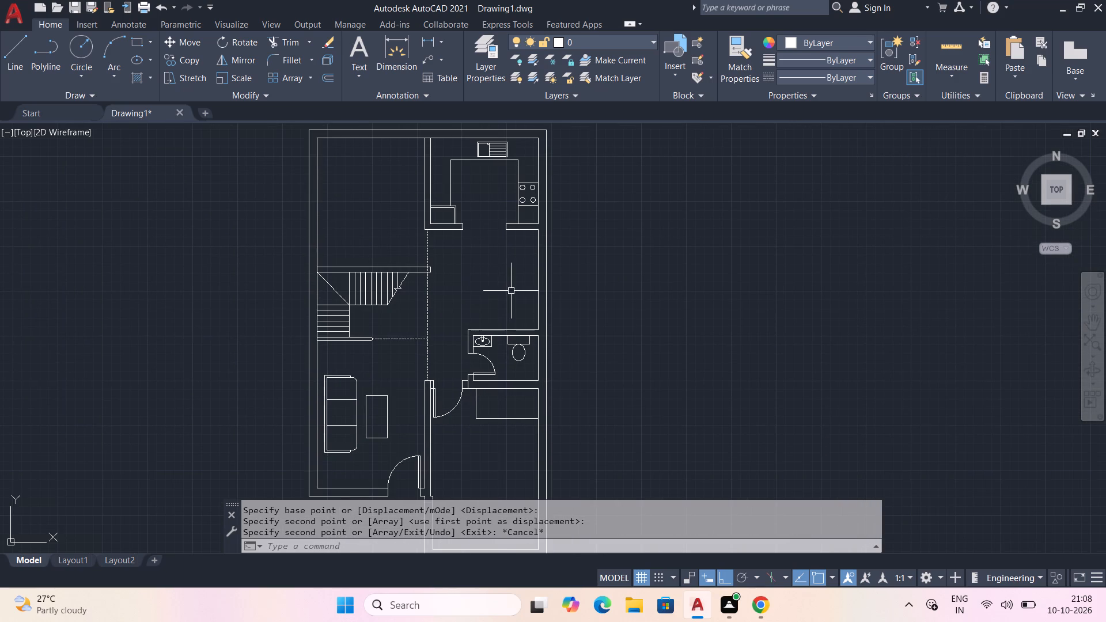
{"action": "middle_click_drag", "start_coordinate": [490, 435], "coordinate": [445, 252]}
{"action": "middle_click_drag", "start_coordinate": [443, 335], "coordinate": [422, 419]}
Select the entire floor plan, including walls, stairs, furniture and fixtures, and join its connected segments with Join.
{"action": "scroll", "coordinate": [415, 411], "scroll_direction": "down", "scroll_amount": 1}
{"action": "middle_click_drag", "start_coordinate": [413, 393], "coordinate": [414, 403]}
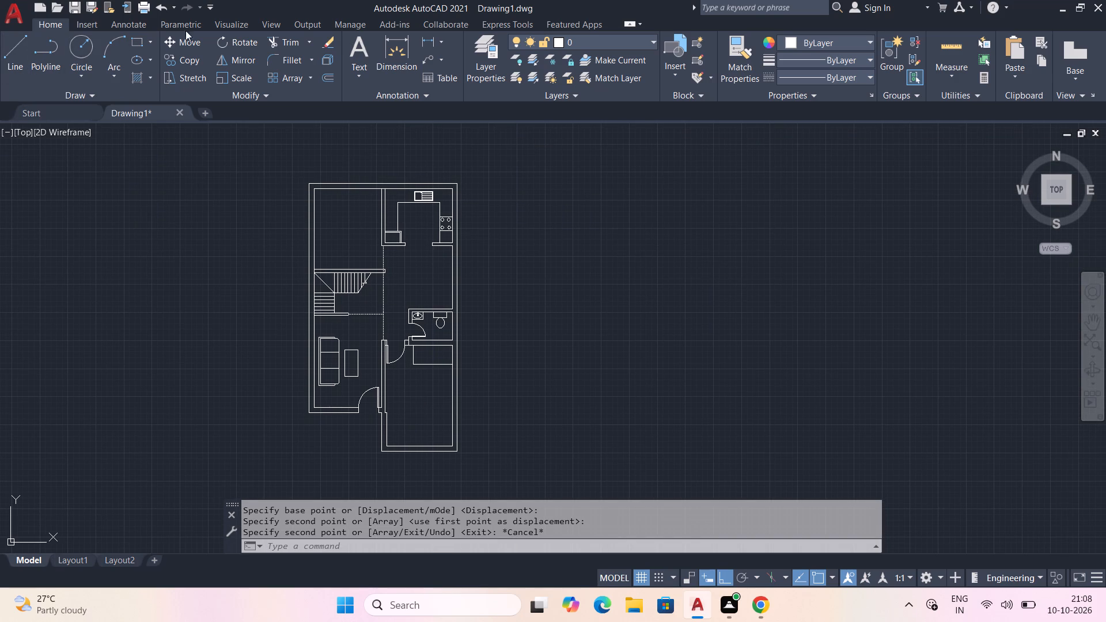
{"action": "left_click", "coordinate": [270, 150]}
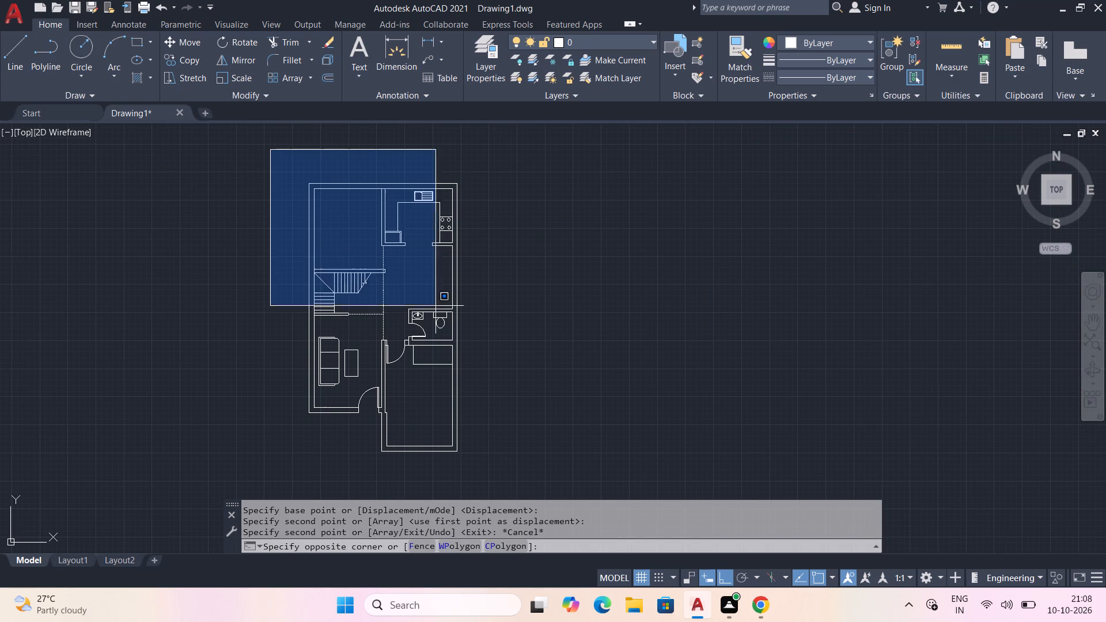
{"action": "left_click", "coordinate": [535, 468]}
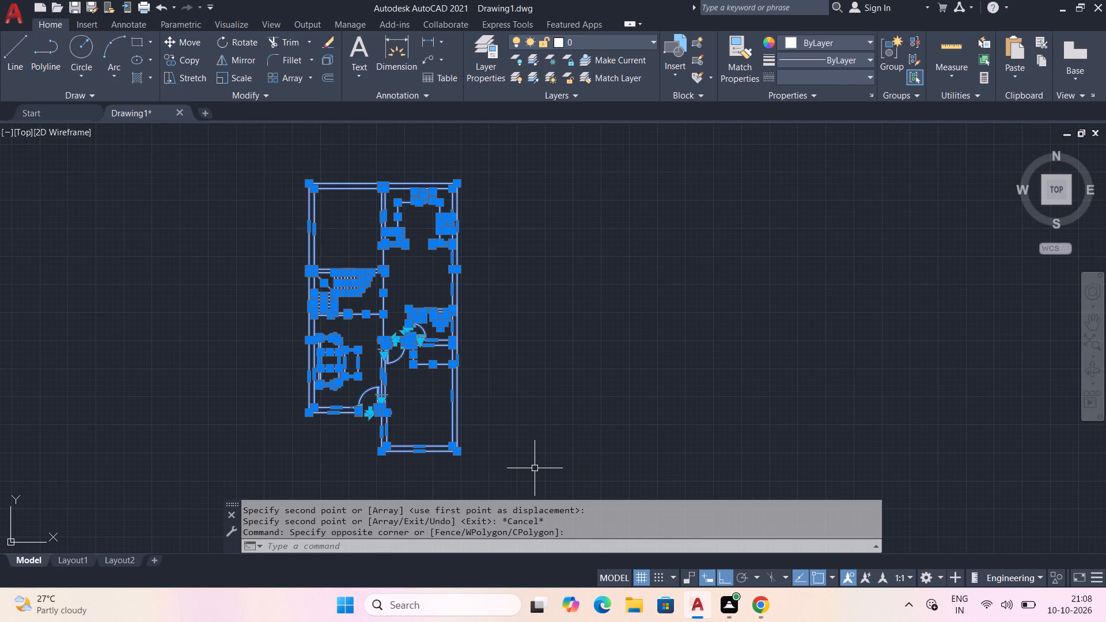
{"action": "type", "text": "join"}
{"action": "key", "text": "space"}
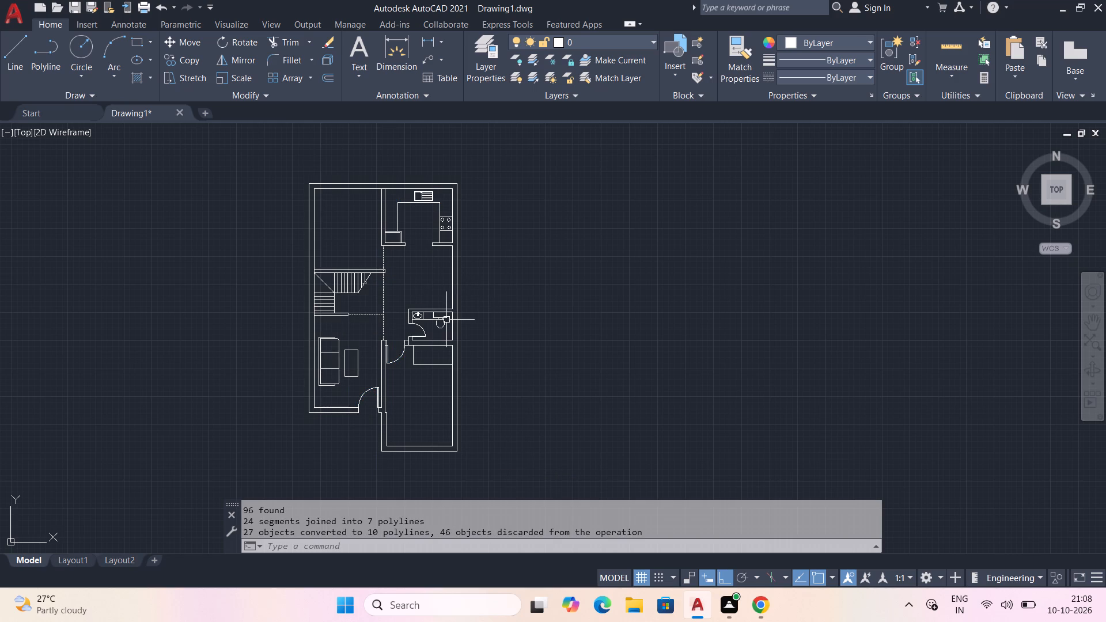
Inspect the bathroom's toilet and washbasin up close and check the overall floor plan.
{"action": "scroll", "coordinate": [445, 319], "scroll_direction": "up", "scroll_amount": 2}
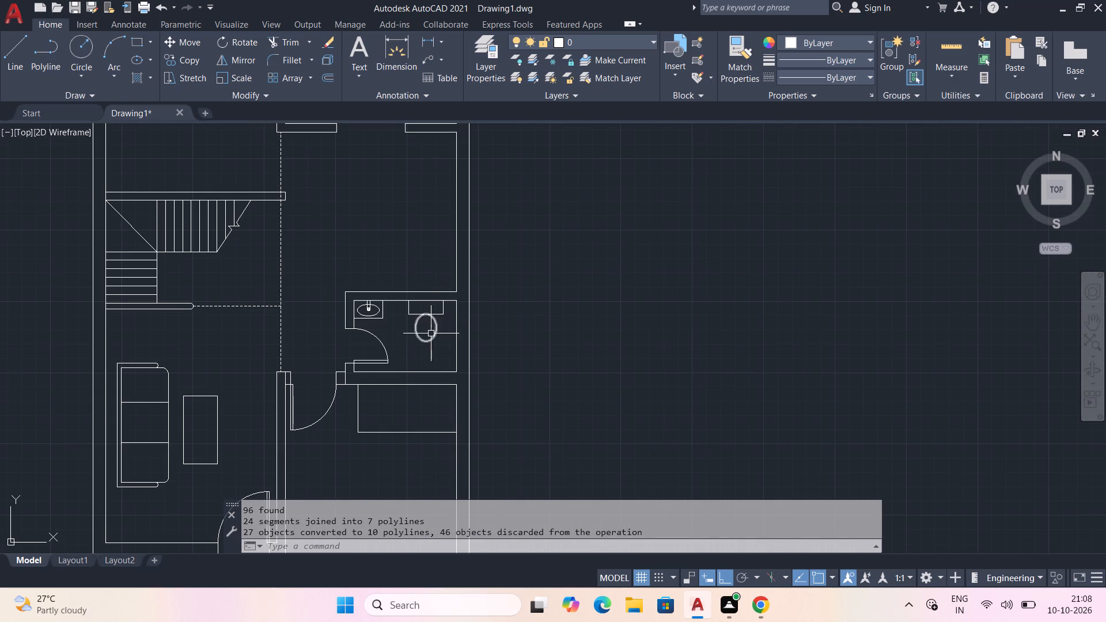
{"action": "scroll", "coordinate": [425, 316], "scroll_direction": "up", "scroll_amount": 4}
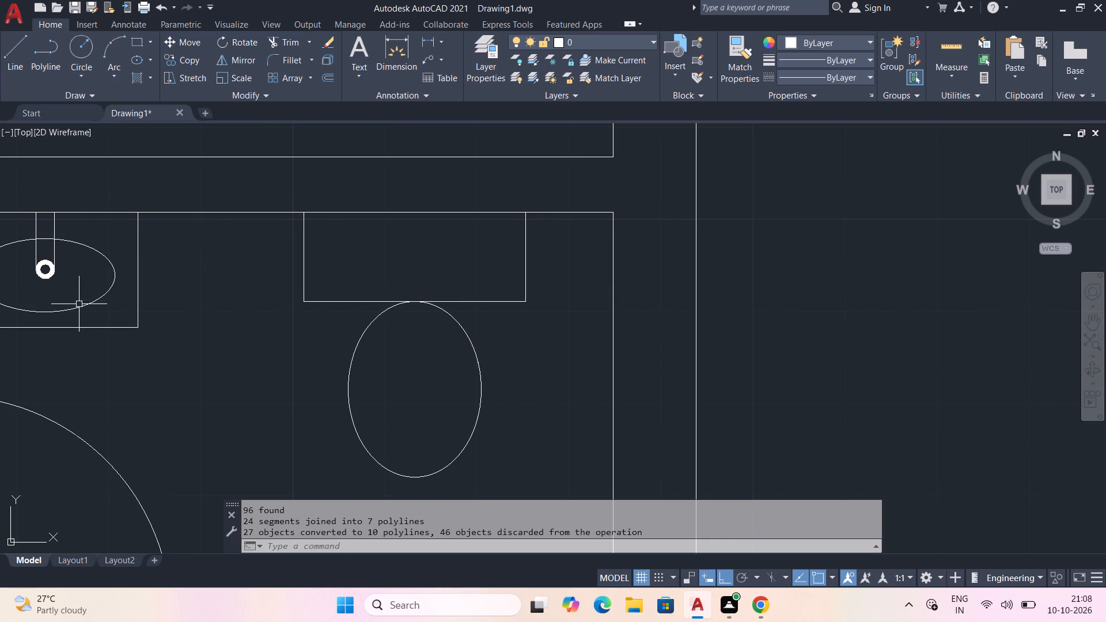
{"action": "scroll", "coordinate": [110, 338], "scroll_direction": "down", "scroll_amount": 4}
{"action": "scroll", "coordinate": [160, 371], "scroll_direction": "down", "scroll_amount": 1}
{"action": "middle_click_drag", "start_coordinate": [232, 385], "coordinate": [586, 333]}
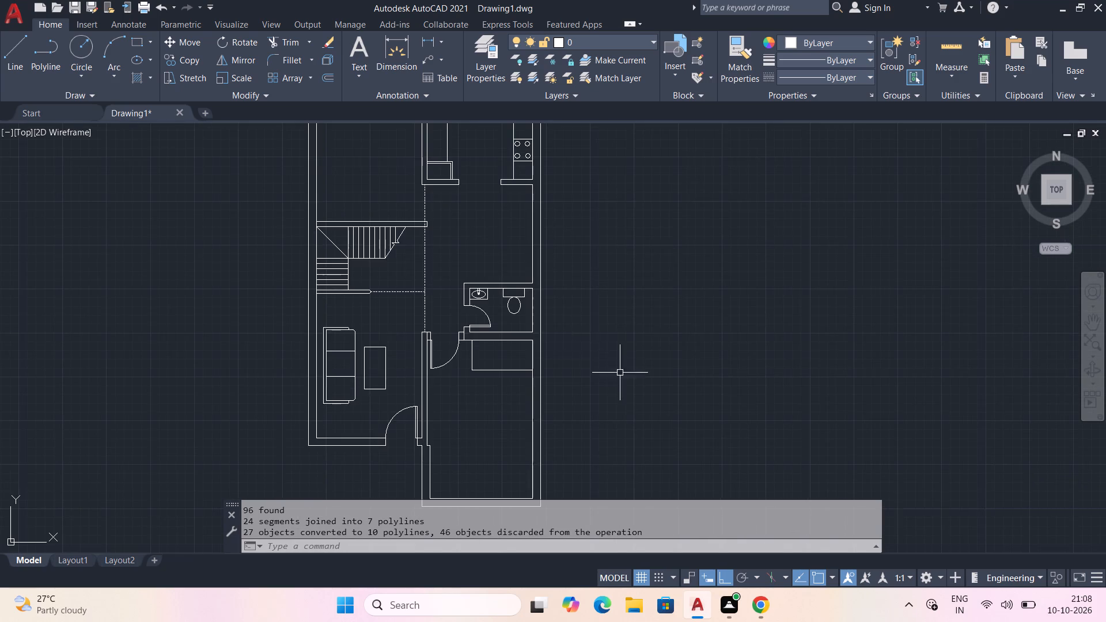
{"action": "scroll", "coordinate": [624, 388], "scroll_direction": "down", "scroll_amount": 2}
{"action": "scroll", "coordinate": [625, 400], "scroll_direction": "up", "scroll_amount": 1}
{"action": "middle_click_drag", "start_coordinate": [625, 400], "coordinate": [573, 388]}
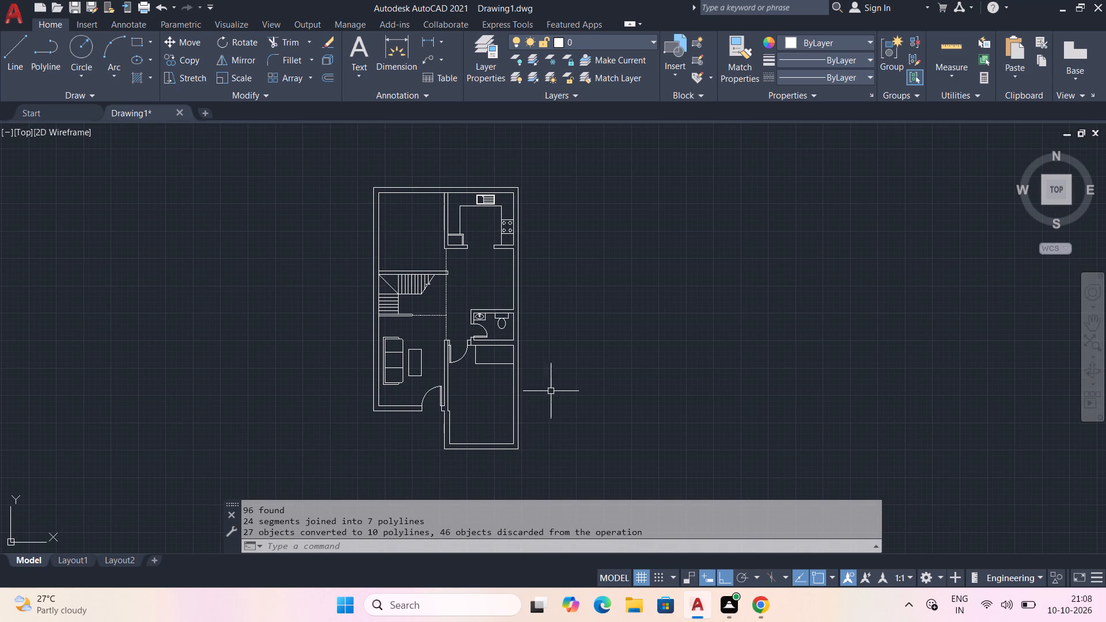
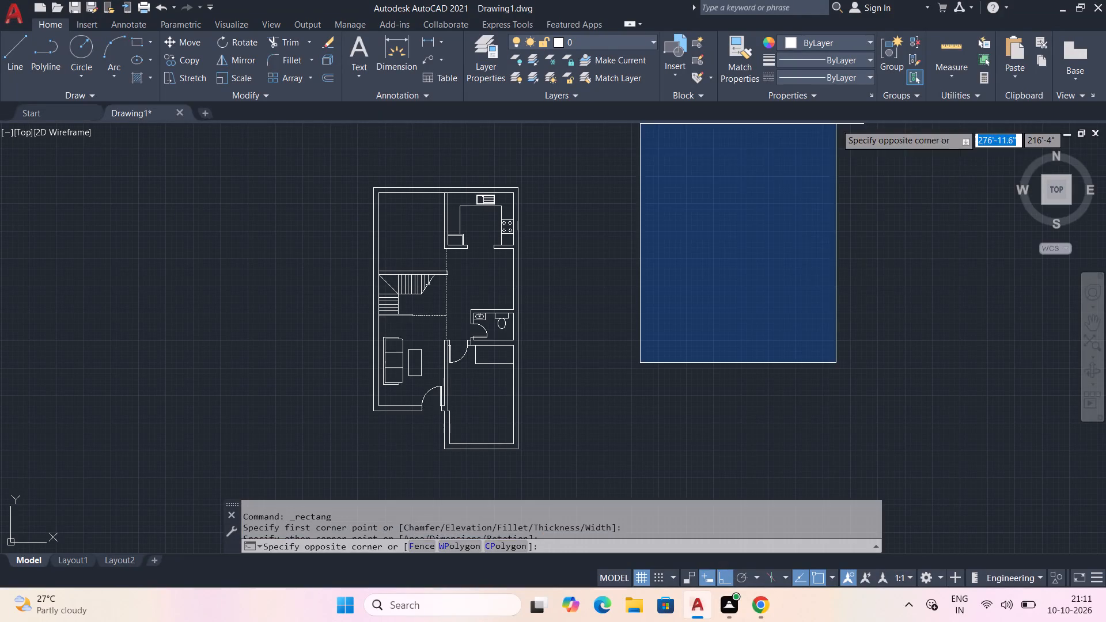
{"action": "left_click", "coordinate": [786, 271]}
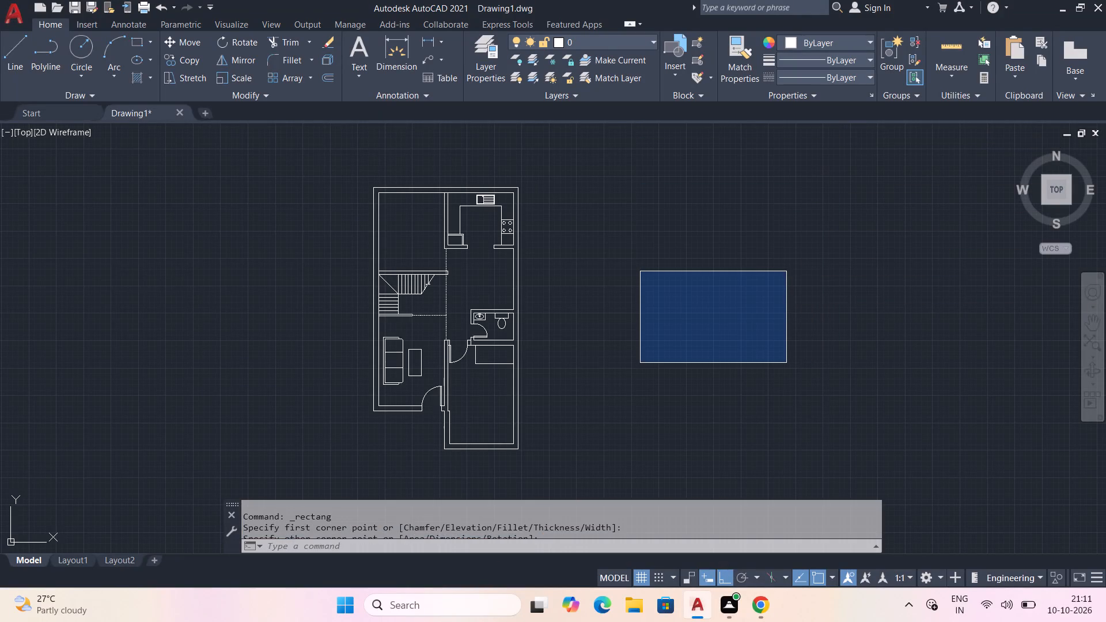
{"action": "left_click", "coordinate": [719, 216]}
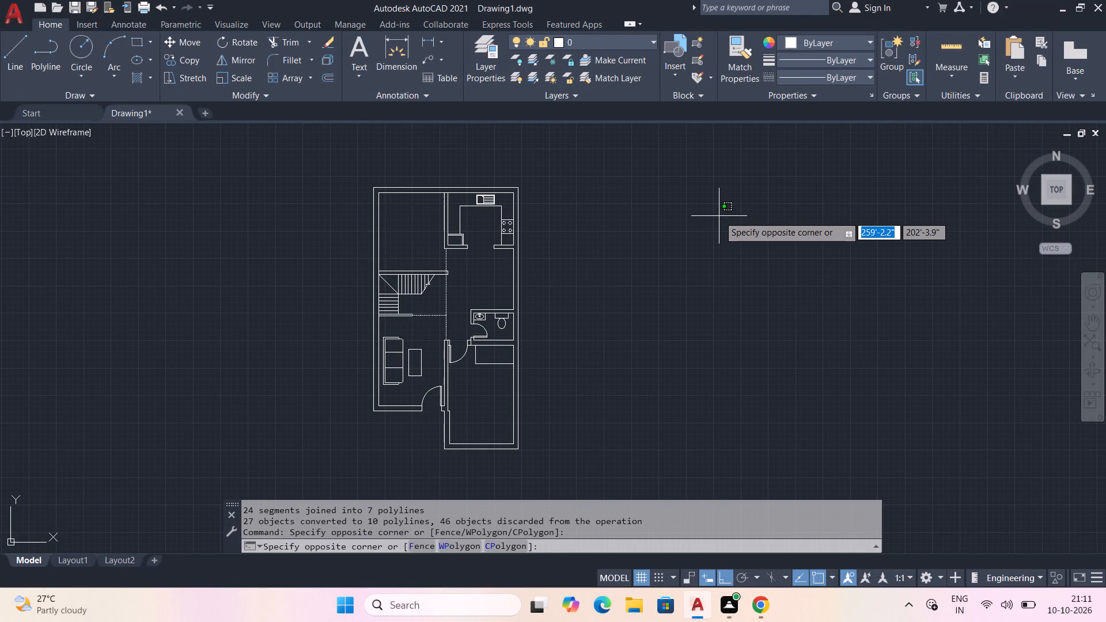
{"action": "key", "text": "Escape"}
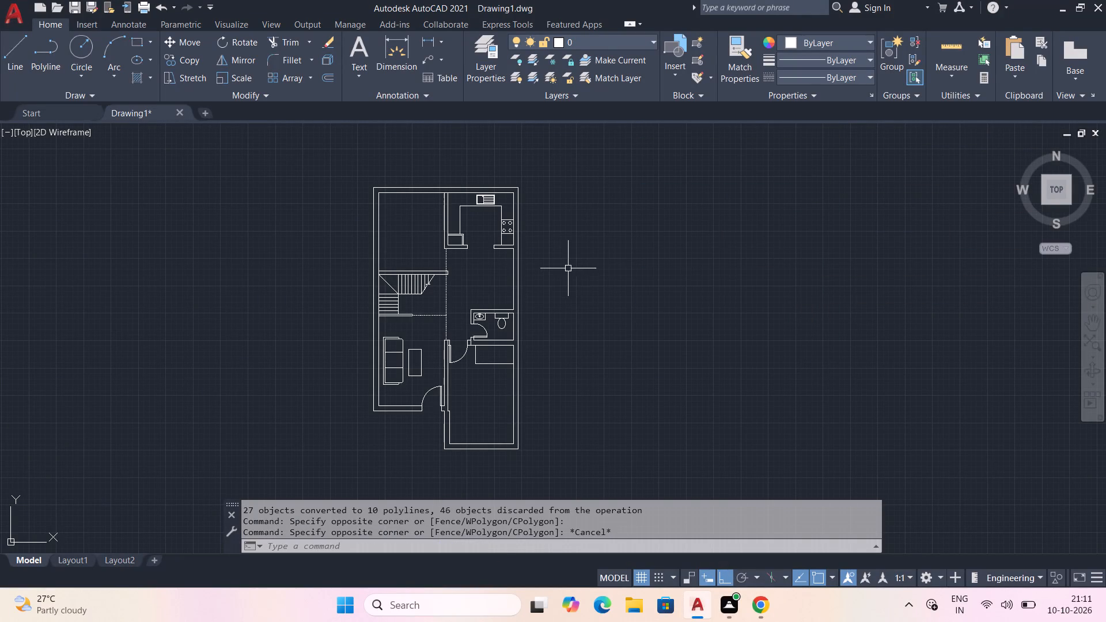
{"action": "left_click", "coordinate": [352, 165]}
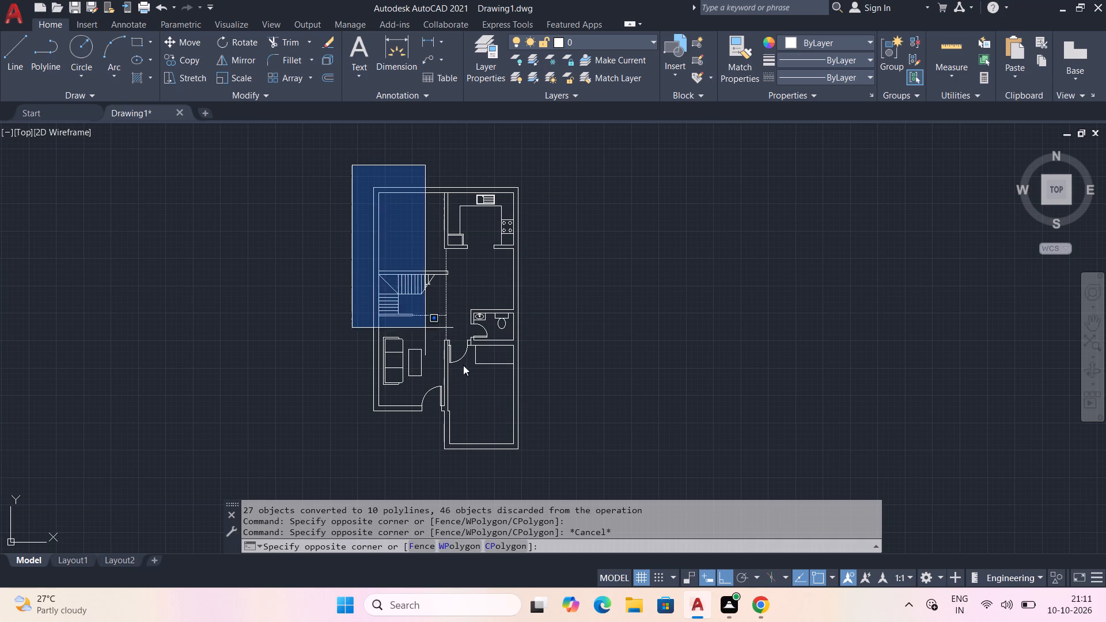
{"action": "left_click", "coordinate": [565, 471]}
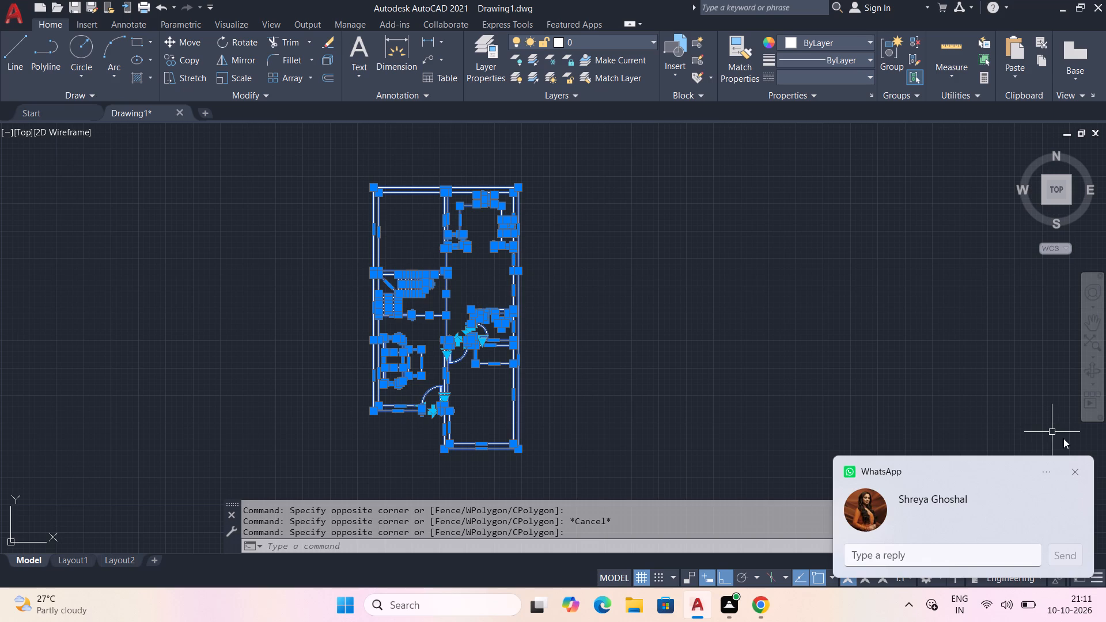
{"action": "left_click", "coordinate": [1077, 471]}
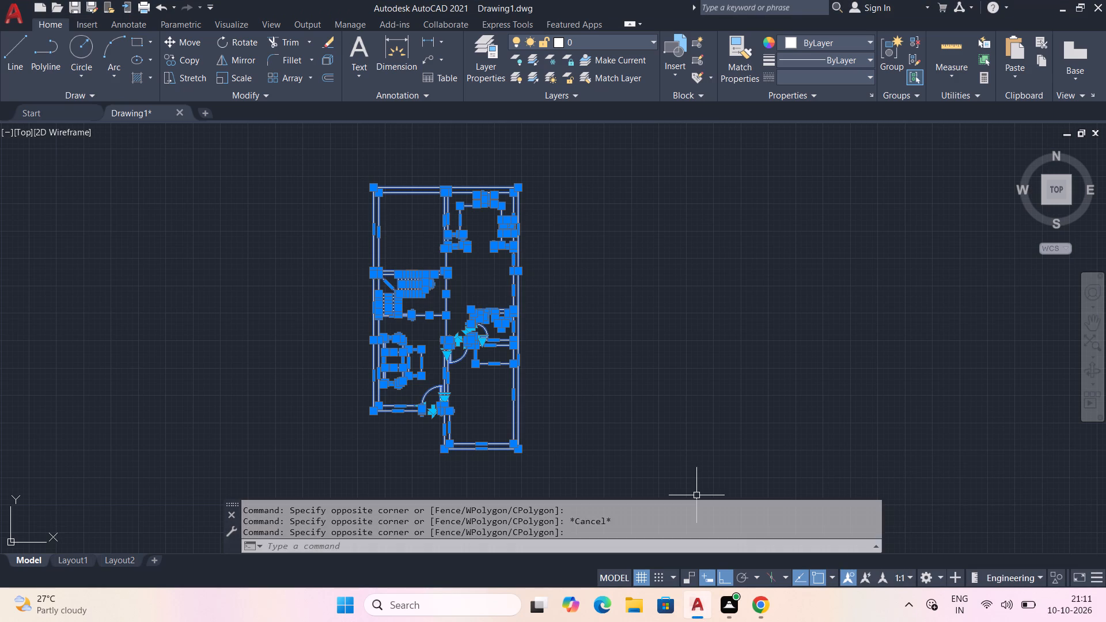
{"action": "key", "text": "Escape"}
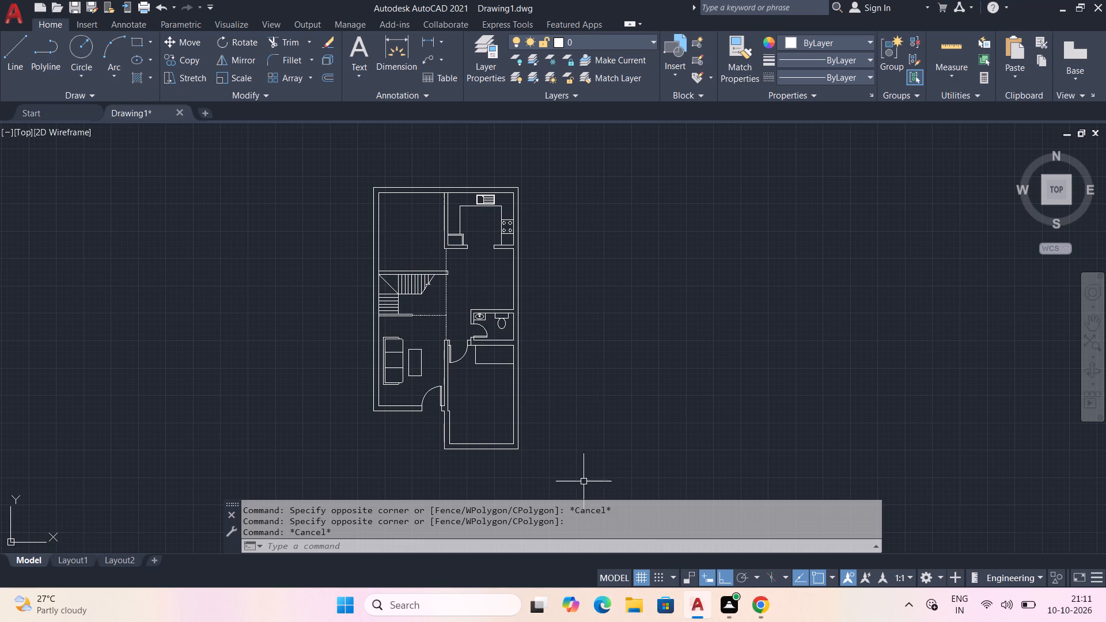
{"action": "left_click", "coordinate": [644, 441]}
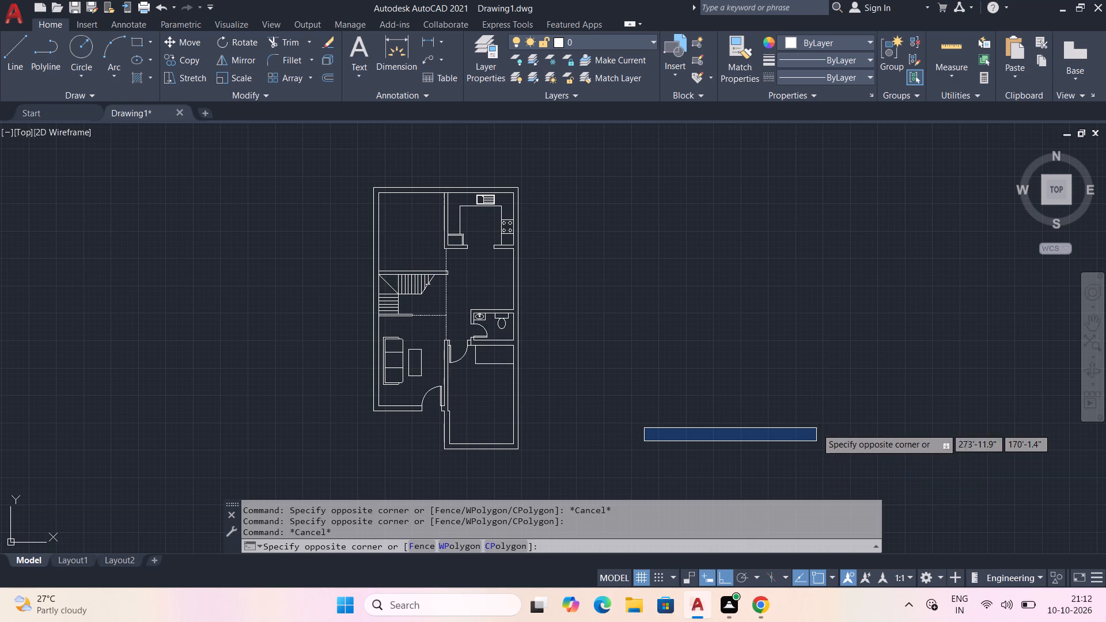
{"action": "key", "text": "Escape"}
Start a multiline text box in the empty space just outside the house plan, east of the lower room below the bathroom.
{"action": "scroll", "coordinate": [449, 400], "scroll_direction": "up", "scroll_amount": 1}
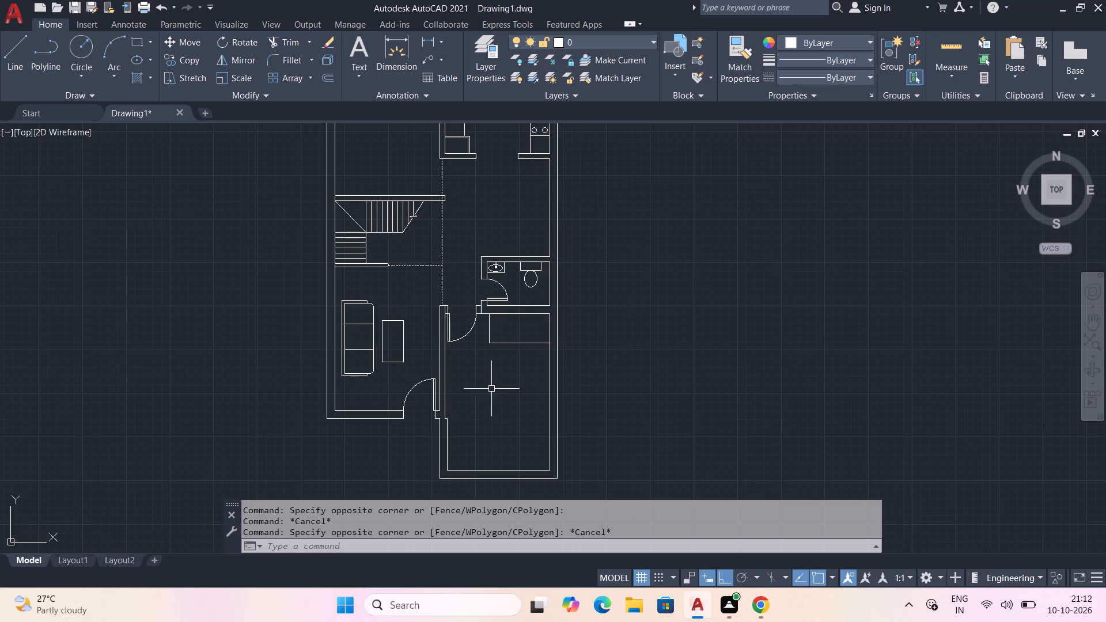
{"action": "type", "text": "mt"}
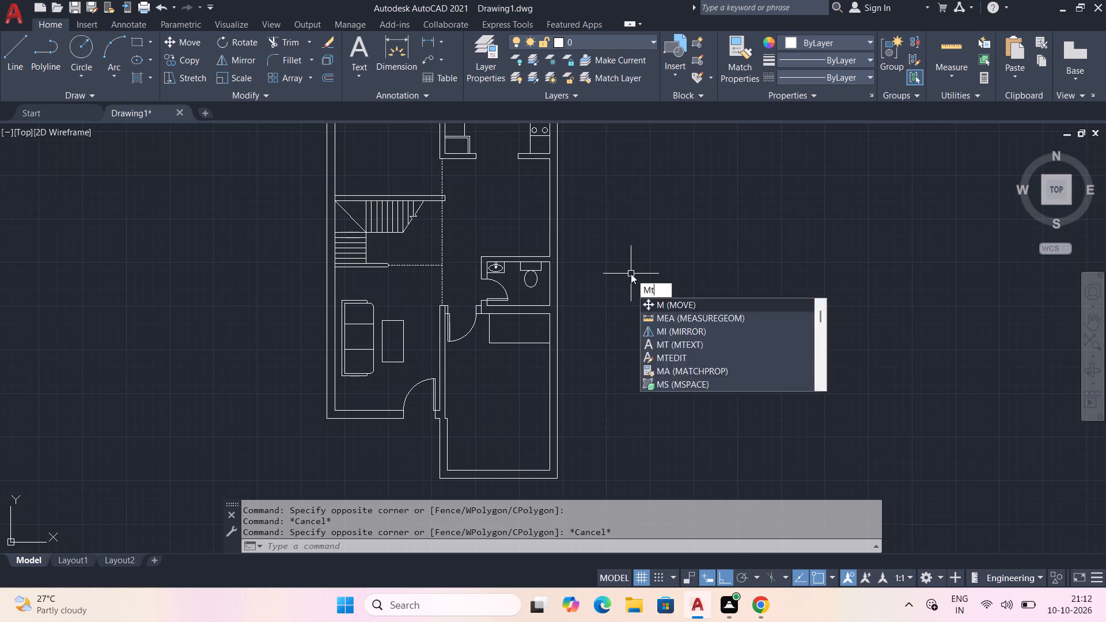
{"action": "key", "text": "space"}
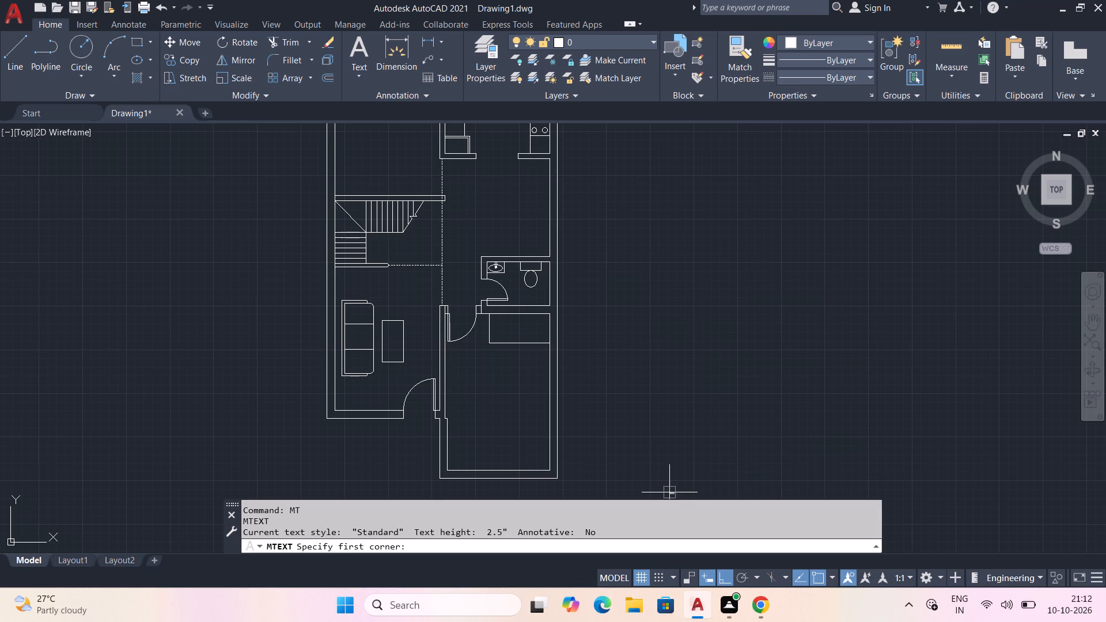
{"action": "left_click", "coordinate": [668, 363]}
{"action": "left_click", "coordinate": [659, 364]}
{"action": "scroll", "coordinate": [659, 364], "scroll_direction": "up", "scroll_amount": 1}
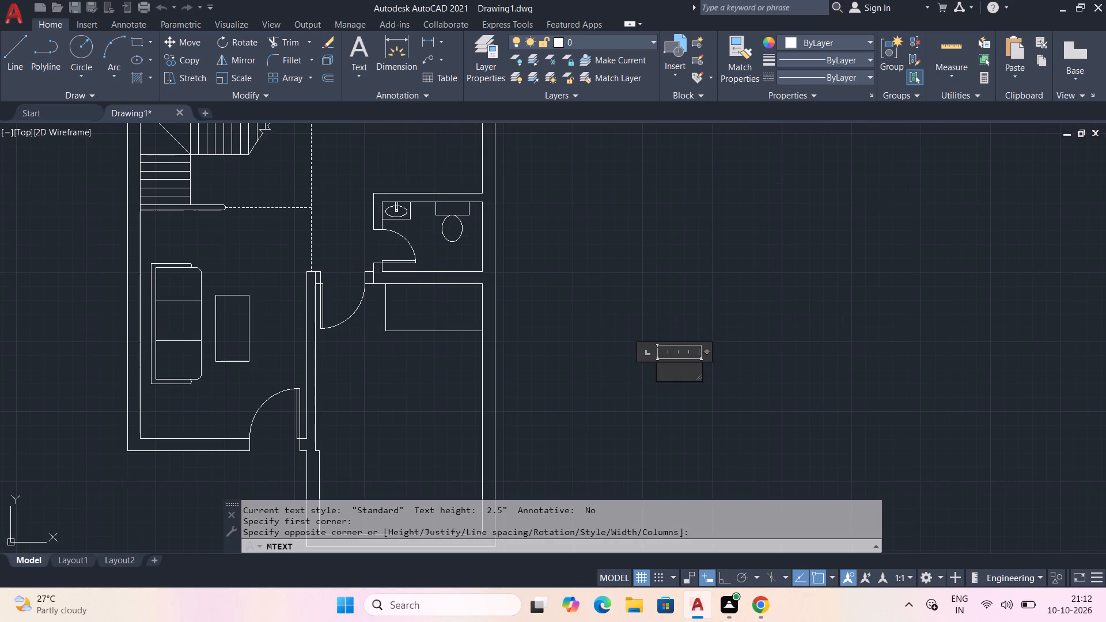
{"action": "scroll", "coordinate": [658, 361], "scroll_direction": "up", "scroll_amount": 3}
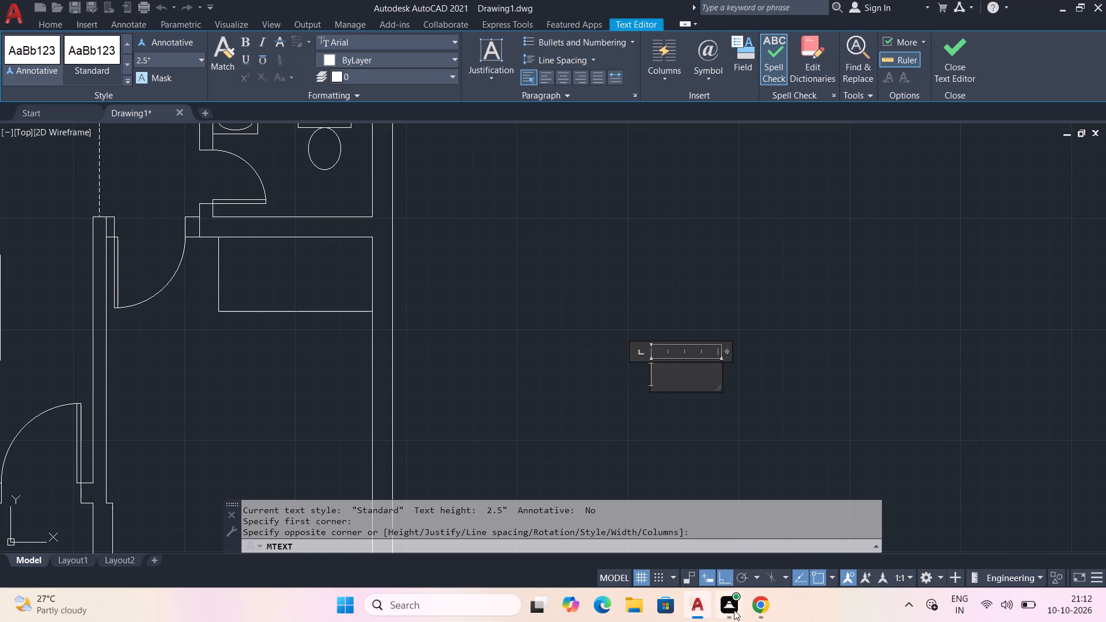
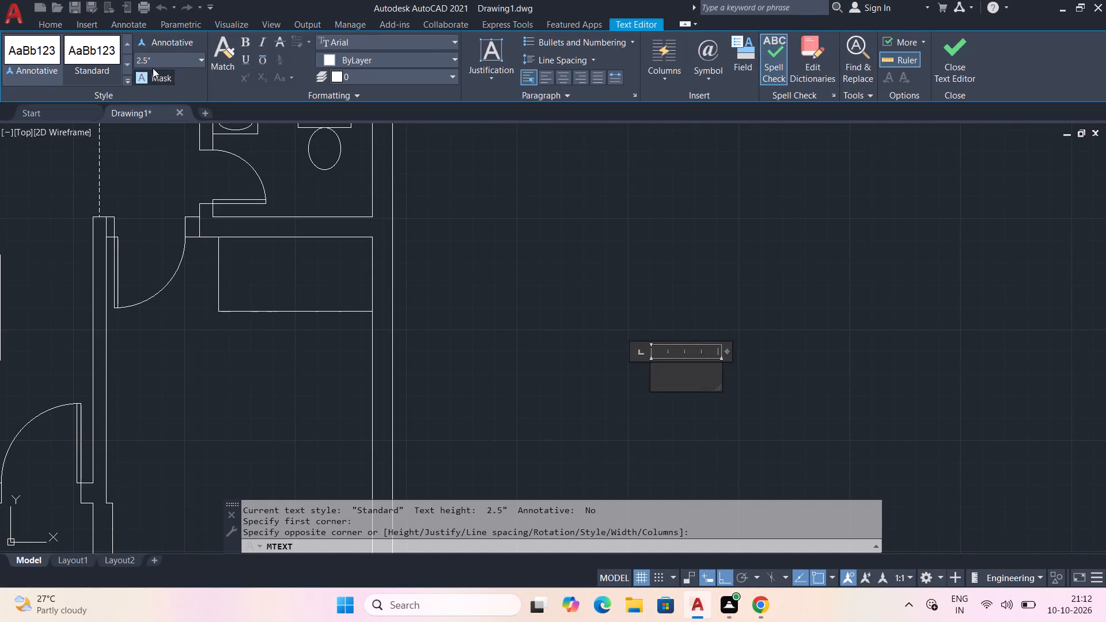
Set the text height of the new multiline text to 9".
{"action": "left_click", "coordinate": [145, 59]}
{"action": "key", "text": "BackSpace"}
{"action": "key", "text": "9"}
{"action": "key", "text": "shift+quotedbl"}
{"action": "key", "text": "Return"}
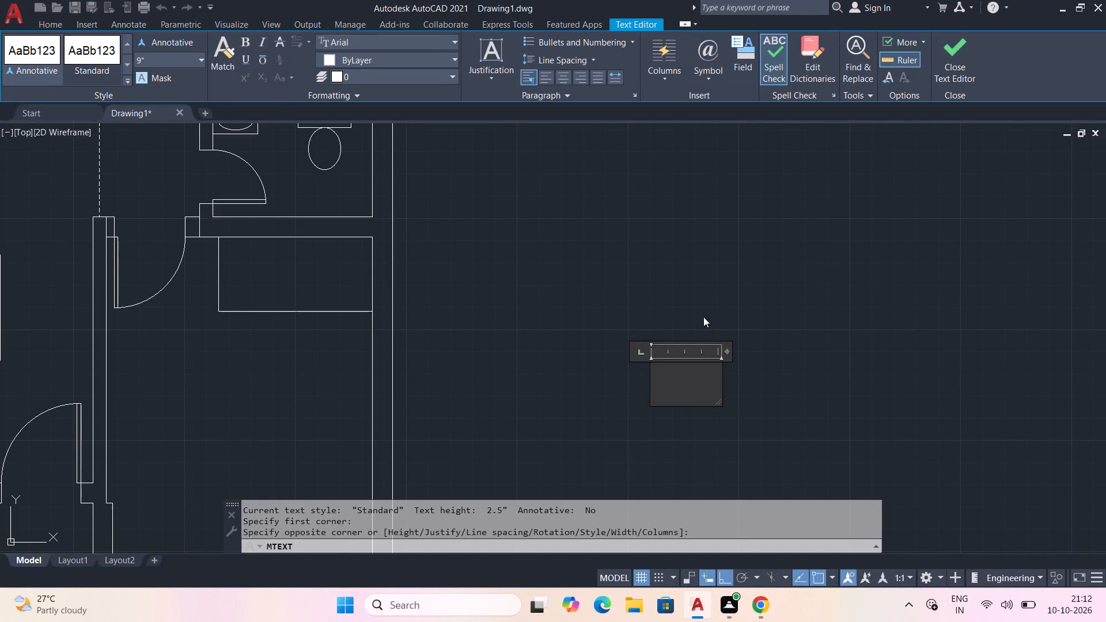
Widen the multiline text box east of the plan so that a two-word room label fits on one line.
{"action": "left_click_drag", "start_coordinate": [728, 347], "coordinate": [790, 350]}
{"action": "left_click_drag", "start_coordinate": [726, 355], "coordinate": [793, 352]}
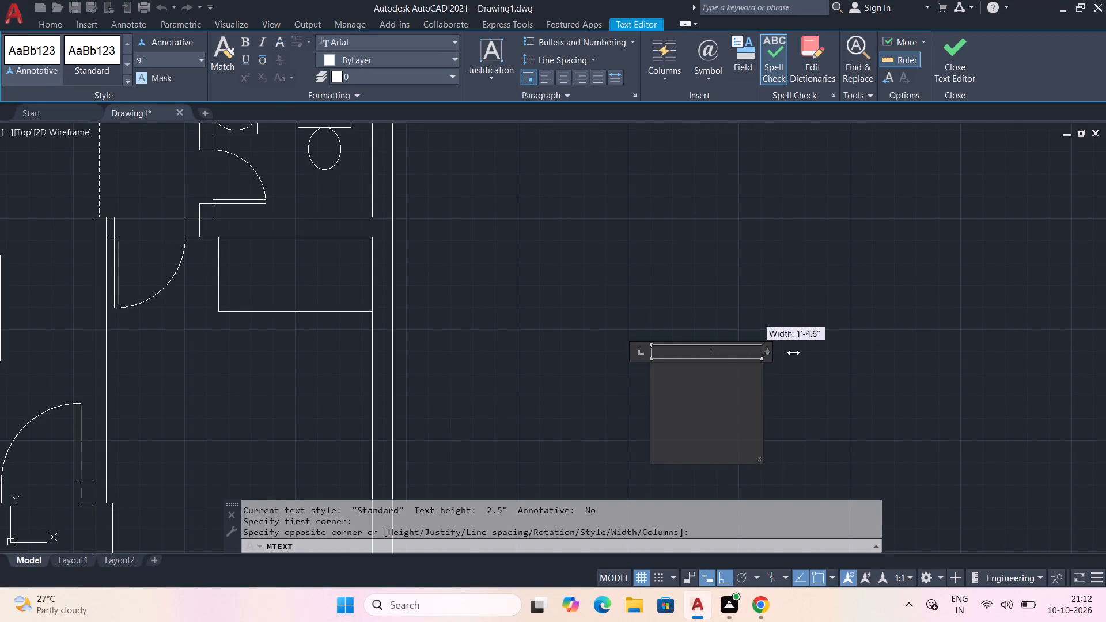
{"action": "left_click_drag", "start_coordinate": [793, 352], "coordinate": [1096, 329]}
{"action": "middle_click_drag", "start_coordinate": [683, 378], "coordinate": [592, 355]}
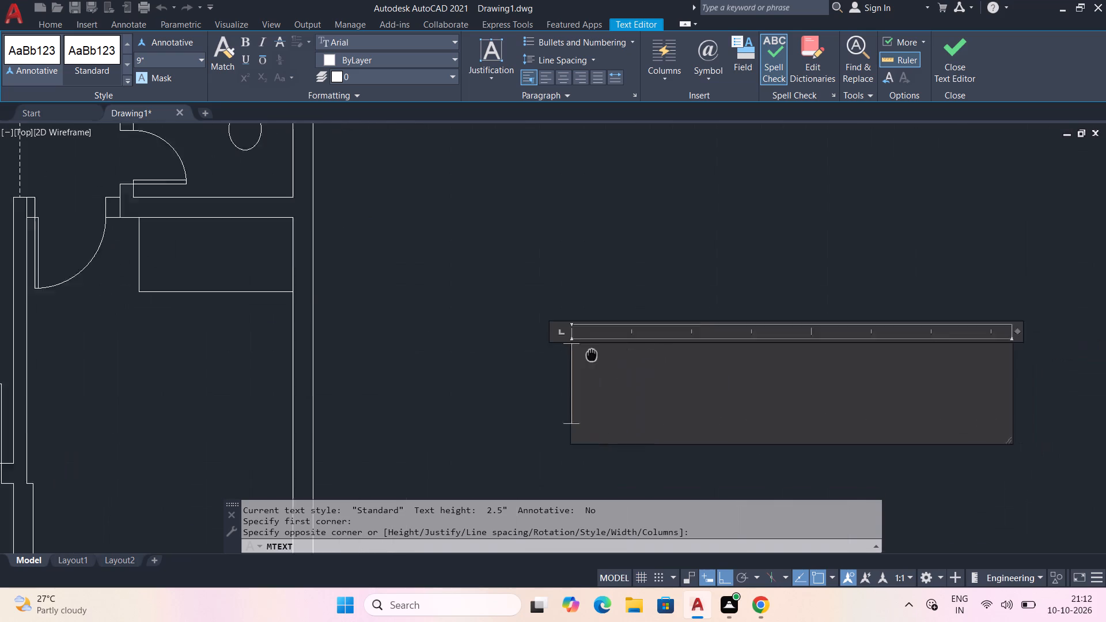
{"action": "middle_click_drag", "start_coordinate": [592, 355], "coordinate": [510, 331]}
{"action": "left_click_drag", "start_coordinate": [922, 306], "coordinate": [969, 308]}
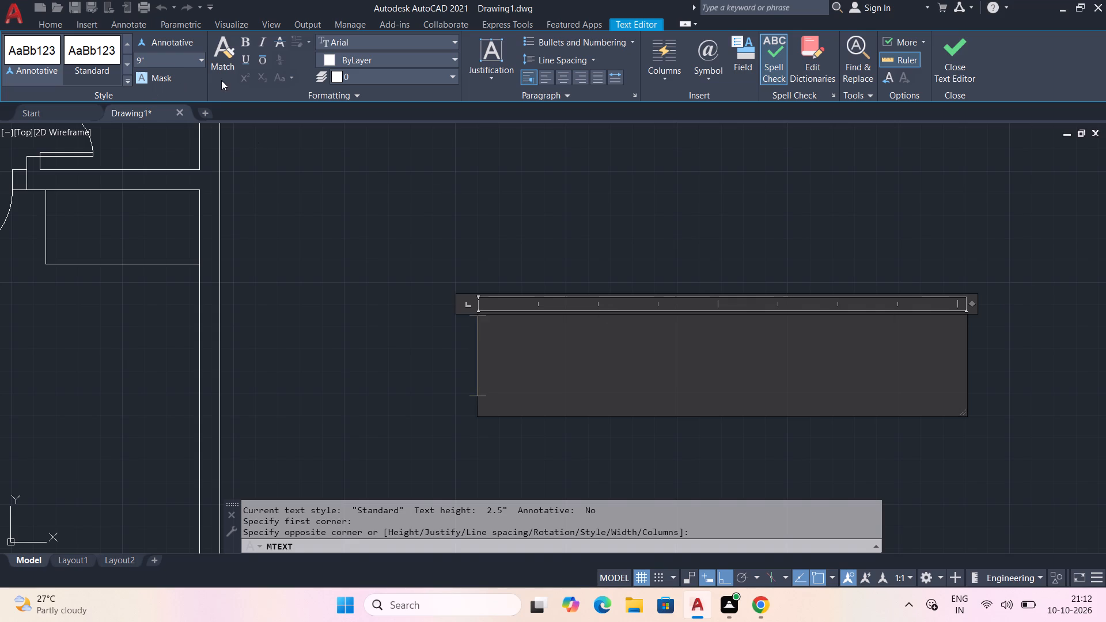
Change the font of the multiline text to Calibri.
{"action": "left_click", "coordinate": [426, 39]}
{"action": "scroll", "coordinate": [383, 122], "scroll_direction": "down", "scroll_amount": 10}
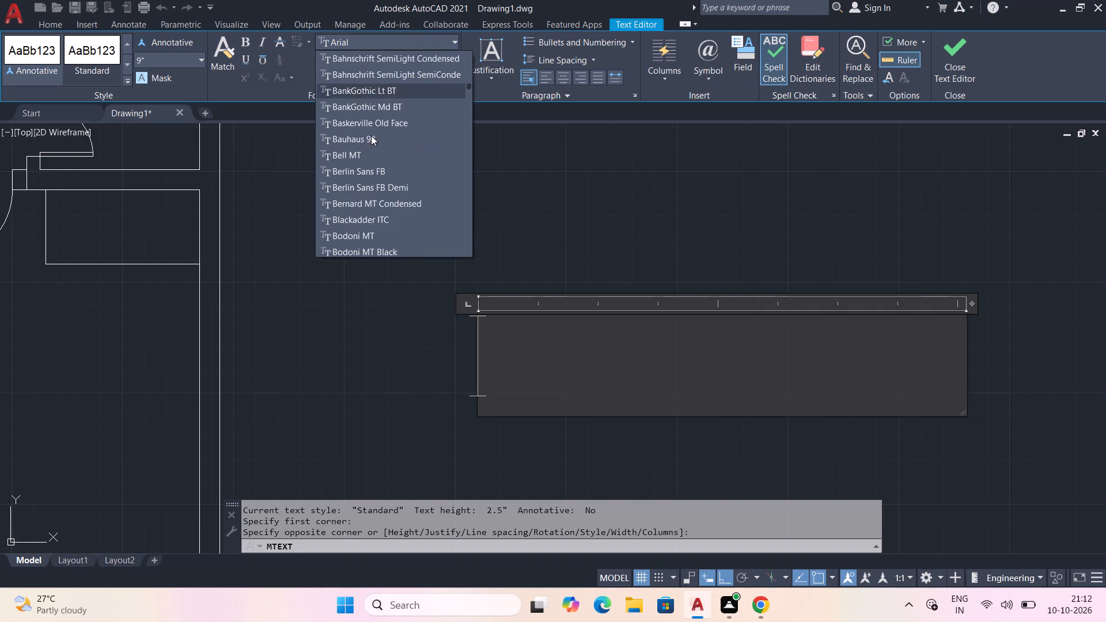
{"action": "scroll", "coordinate": [371, 135], "scroll_direction": "down", "scroll_amount": 4}
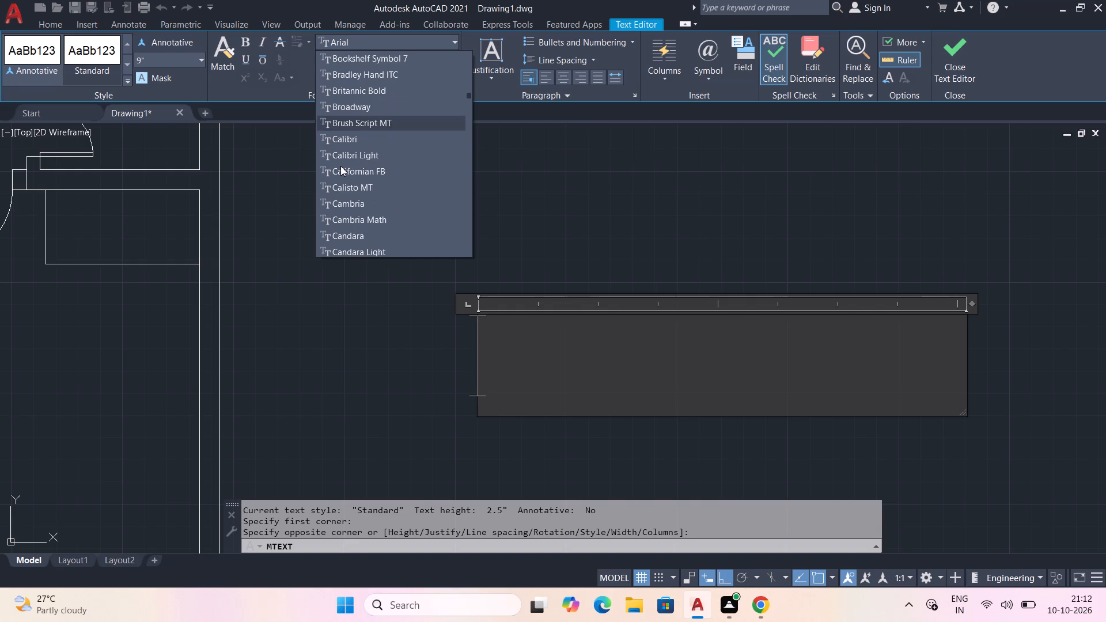
{"action": "left_click", "coordinate": [362, 140]}
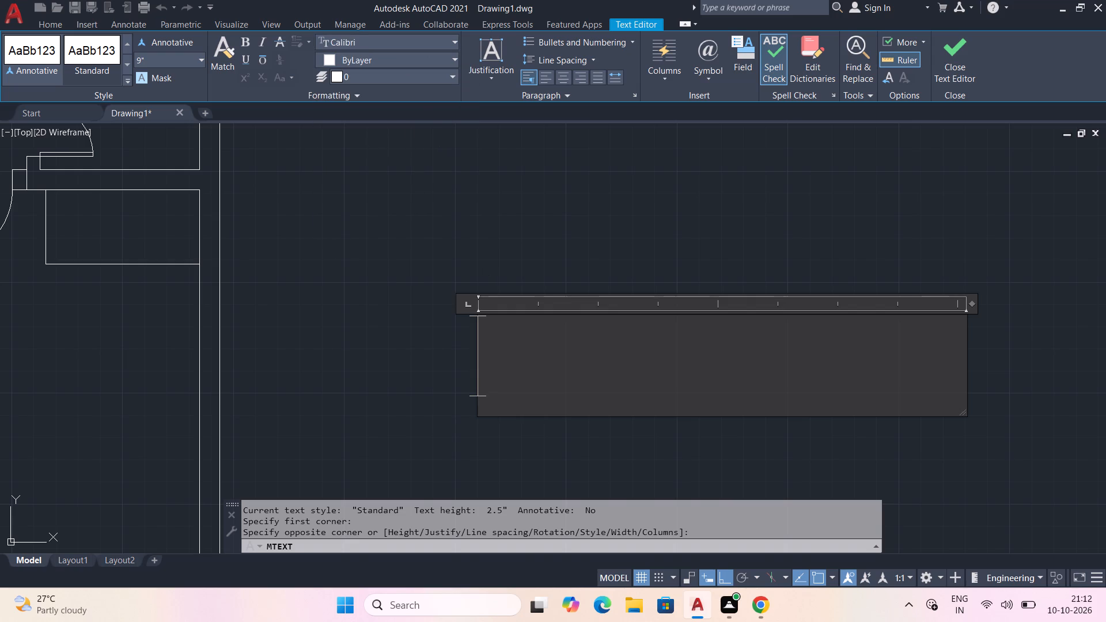
Enter the room label LIVING AREA in capitals on a single line and finish the text.
{"action": "type", "text": "living"}
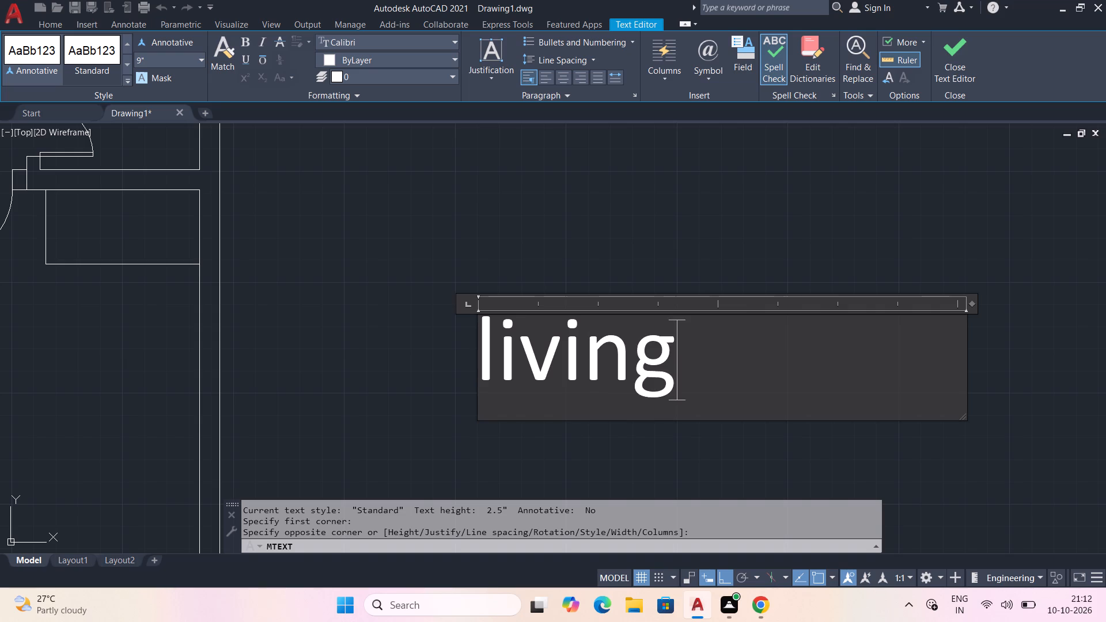
{"action": "key", "text": "space"}
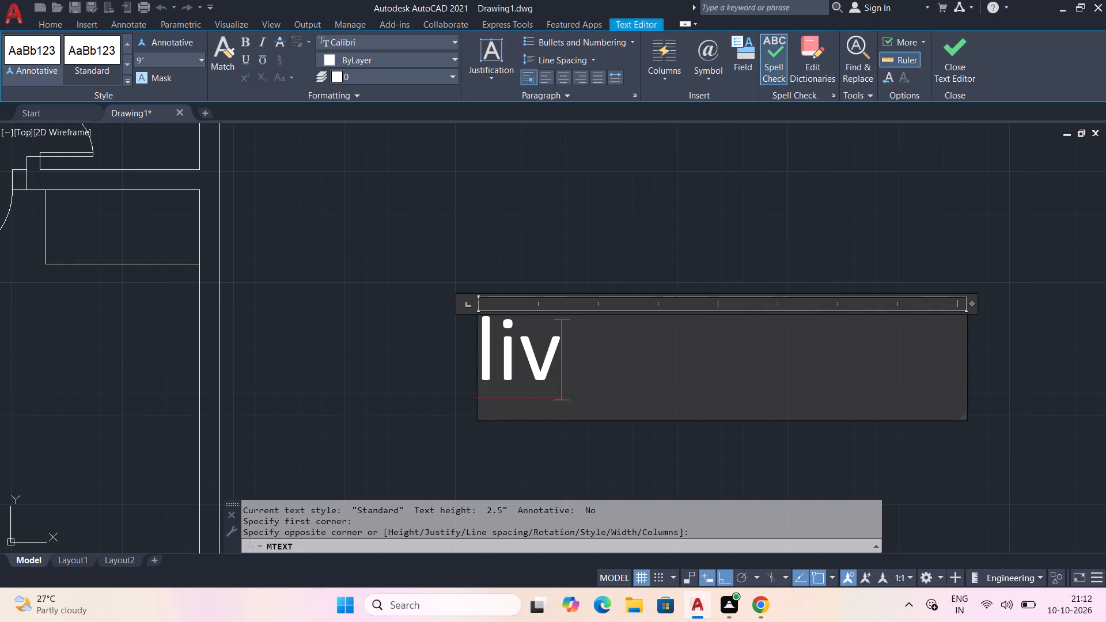
{"action": "type", "text": "LIV"}
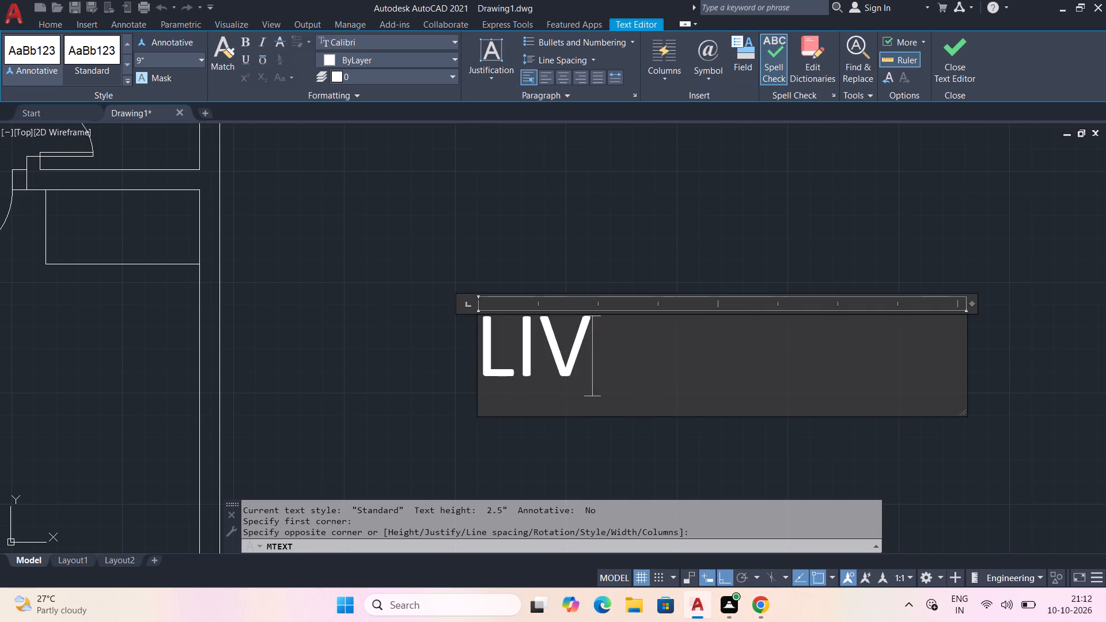
{"action": "type", "text": "ING"}
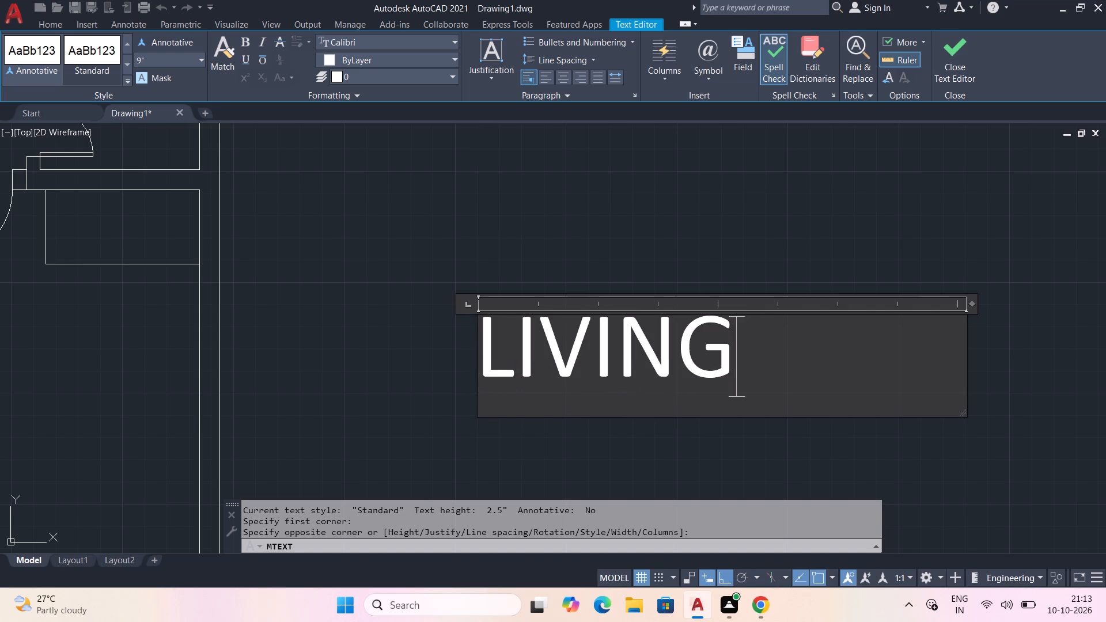
{"action": "key", "text": "space"}
{"action": "type", "text": "AREA"}
{"action": "key", "text": "Return"}
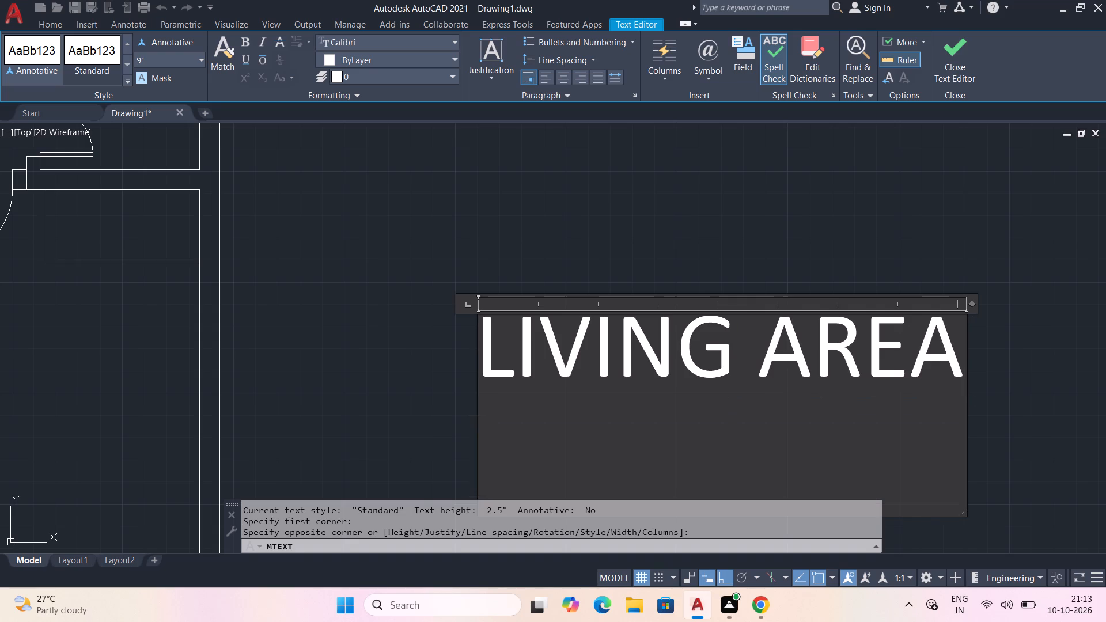
{"action": "key", "text": "BackSpace"}
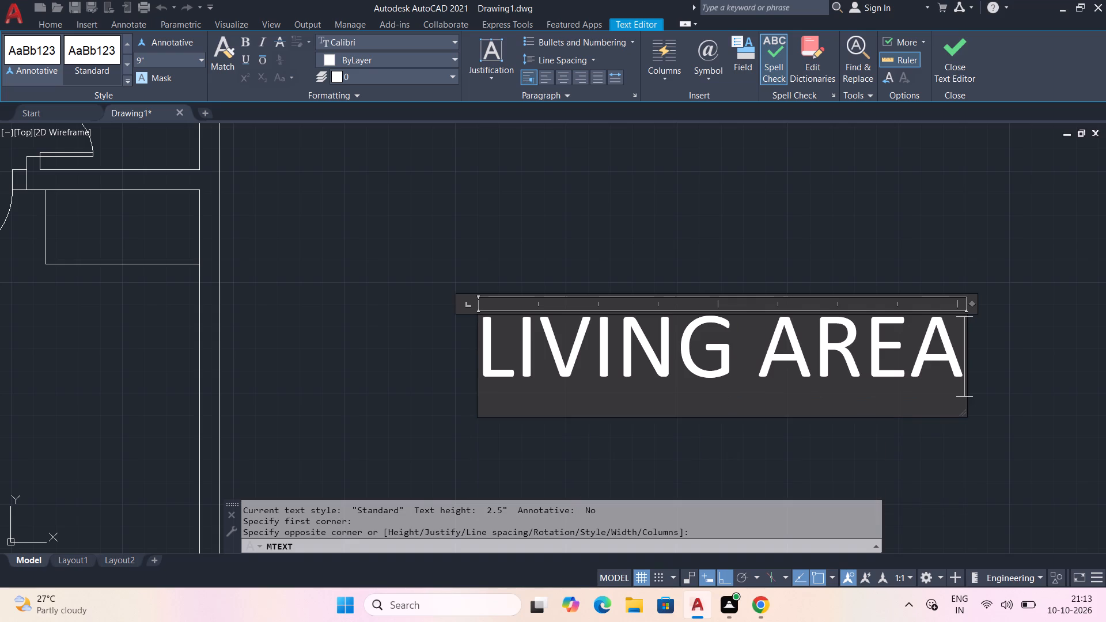
{"action": "left_click", "coordinate": [704, 483]}
Copy the LIVING AREA label into the northwest room, the kitchen, the space south of the kitchen, and the room below the bathroom.
{"action": "scroll", "coordinate": [702, 481], "scroll_direction": "down", "scroll_amount": 2}
{"action": "scroll", "coordinate": [688, 430], "scroll_direction": "down", "scroll_amount": 2}
{"action": "scroll", "coordinate": [665, 429], "scroll_direction": "up", "scroll_amount": 2}
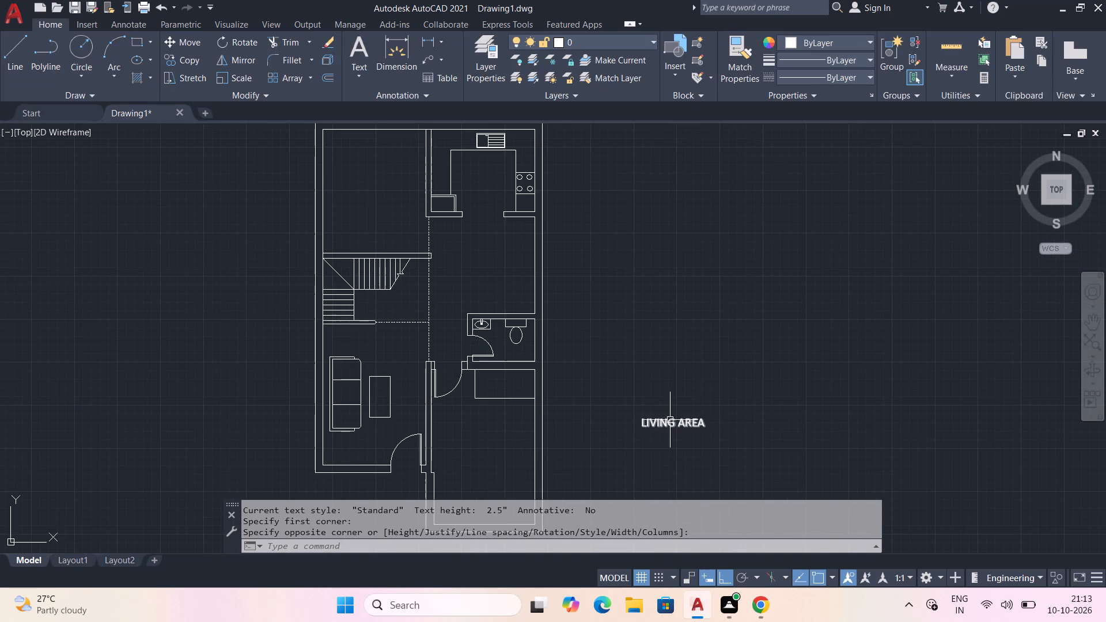
{"action": "left_click", "coordinate": [670, 419]}
{"action": "left_click", "coordinate": [195, 54]}
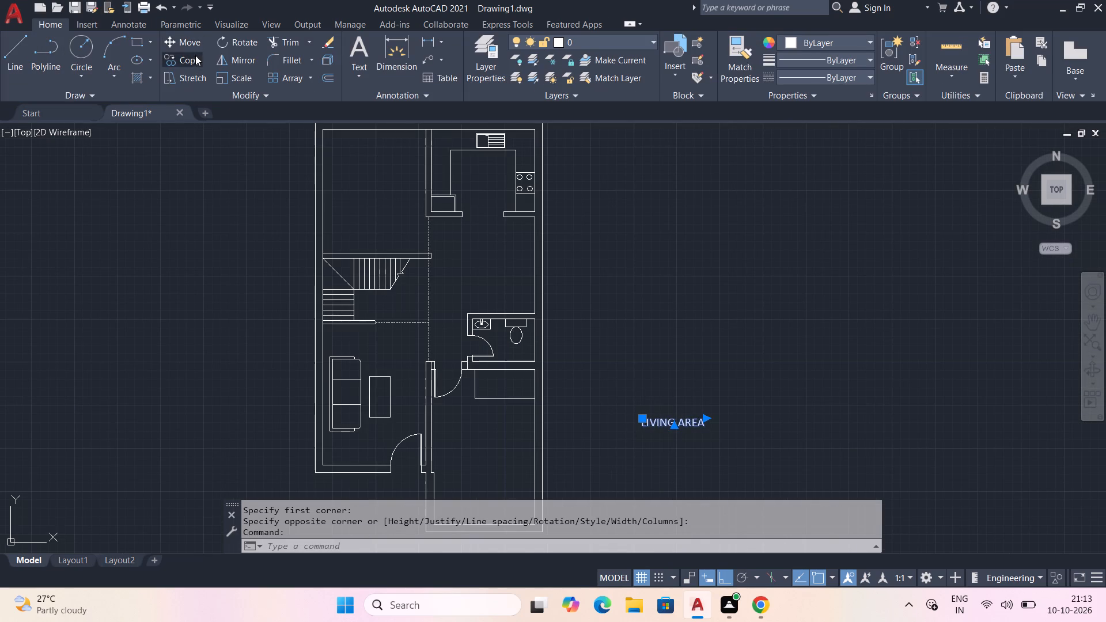
{"action": "left_click", "coordinate": [676, 423]}
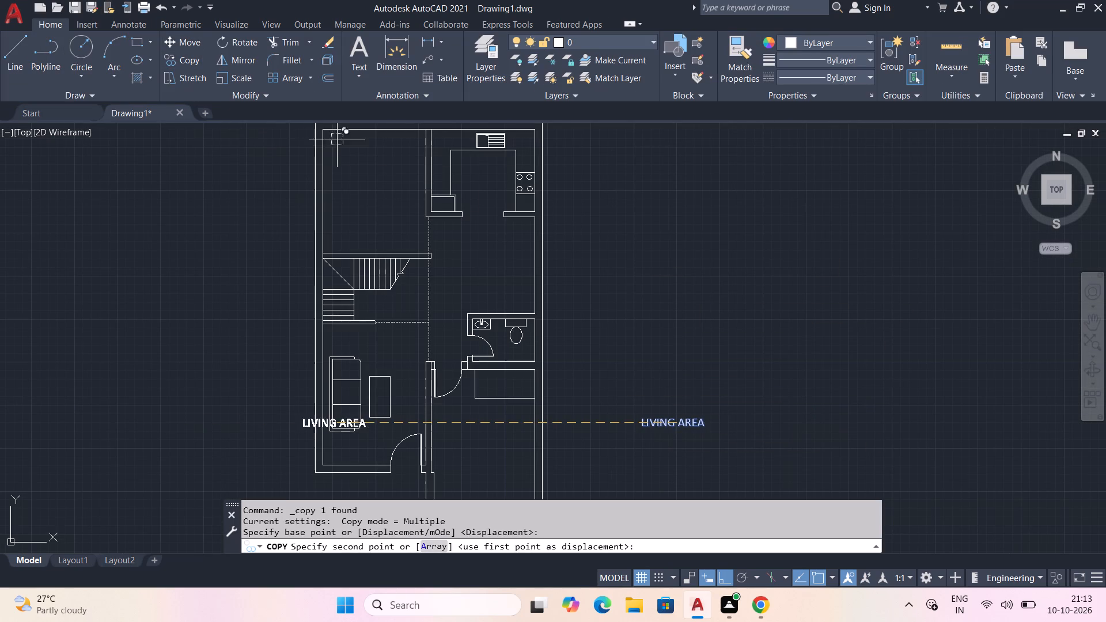
{"action": "key", "text": "F8"}
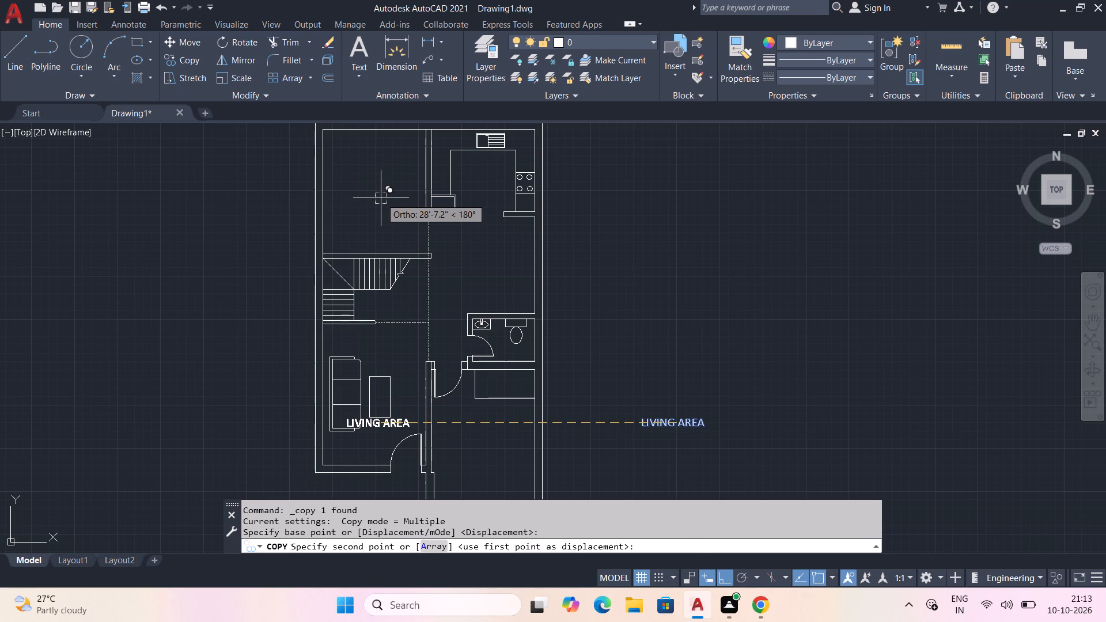
{"action": "left_click", "coordinate": [377, 186]}
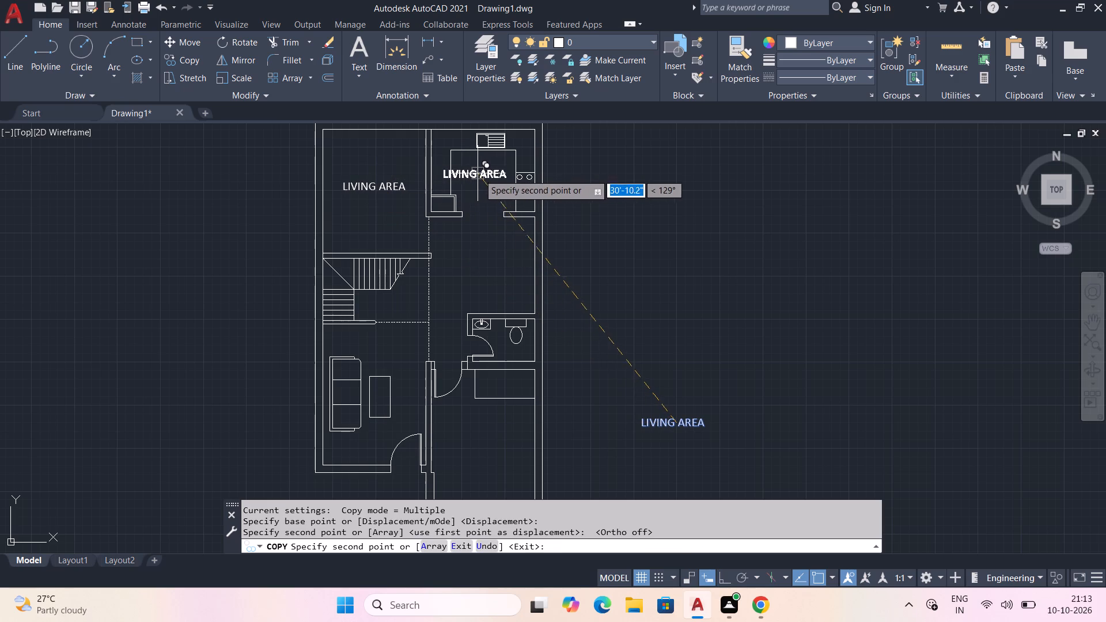
{"action": "left_click", "coordinate": [486, 178]}
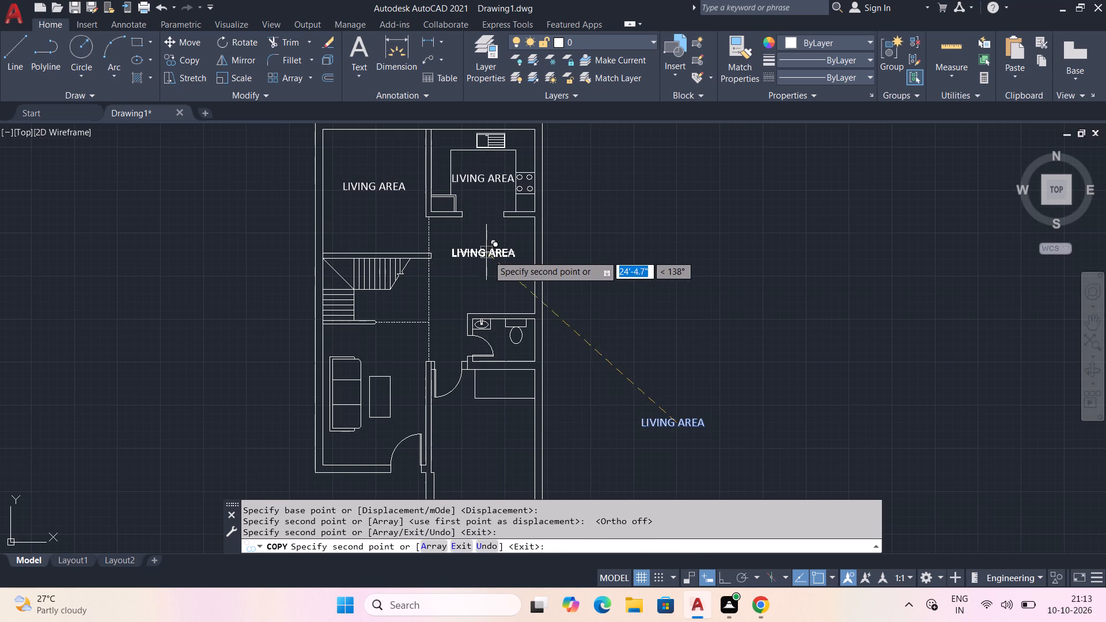
{"action": "left_click", "coordinate": [488, 267]}
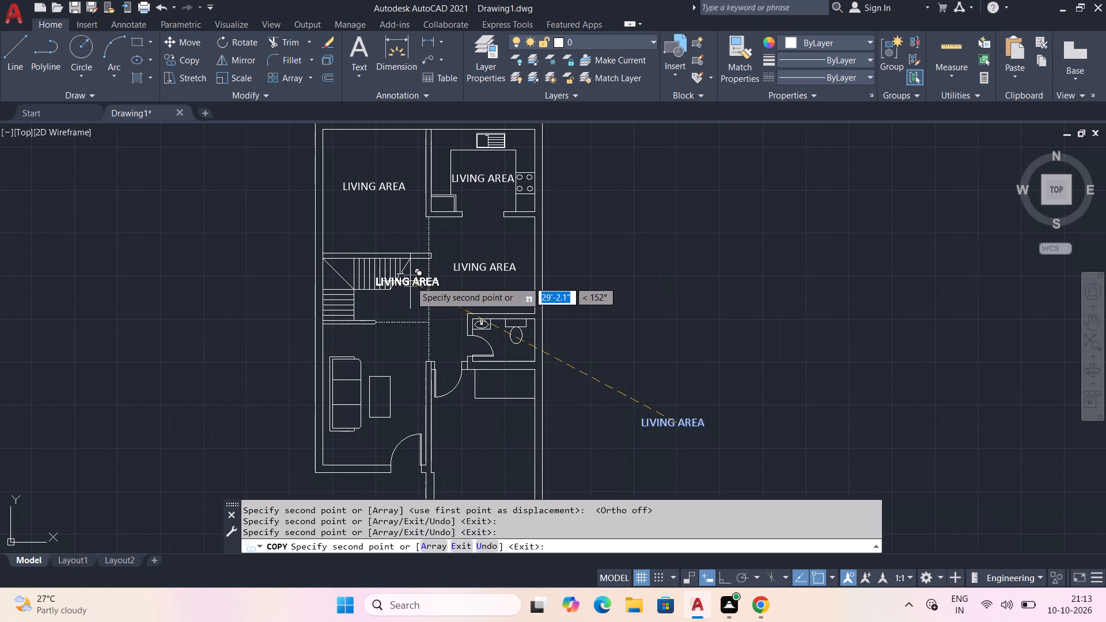
{"action": "middle_click_drag", "start_coordinate": [427, 347], "coordinate": [403, 194]}
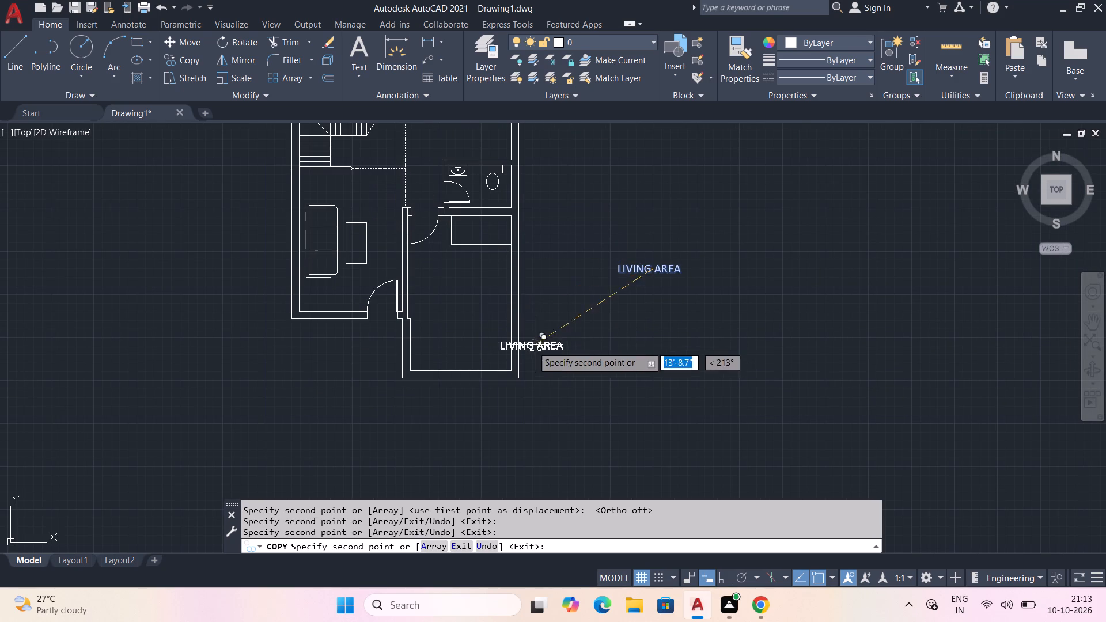
{"action": "left_click", "coordinate": [464, 299]}
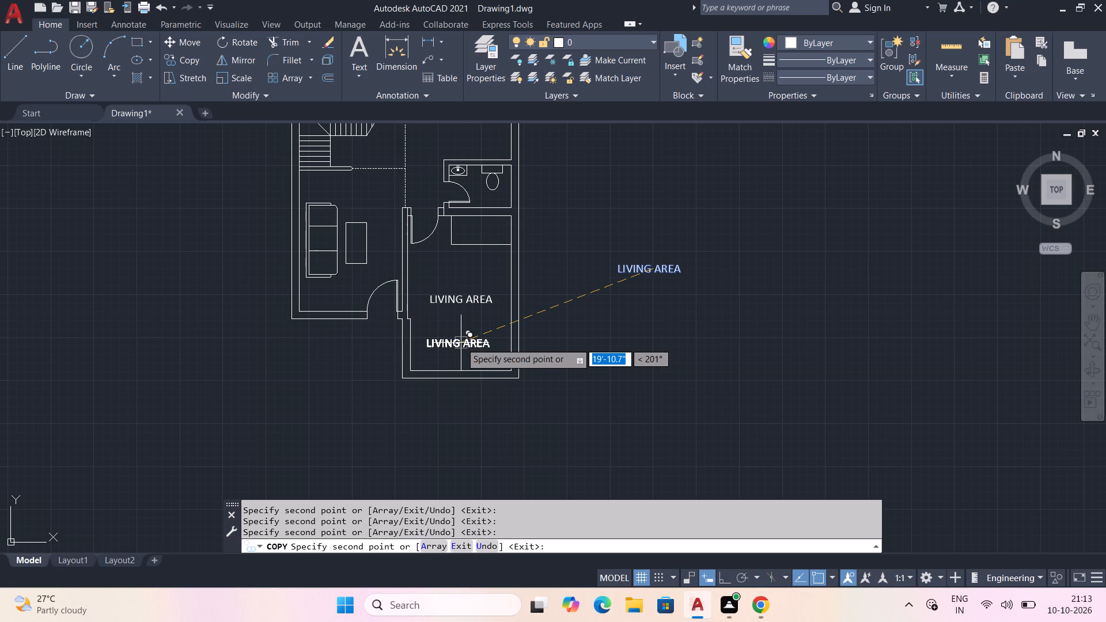
{"action": "key", "text": "Escape"}
Draw an orthogonal porch outline 11'-6" wide, from the sofa room's southwest outer corner around to the south wall of the room below the bathroom.
{"action": "left_click", "coordinate": [20, 39]}
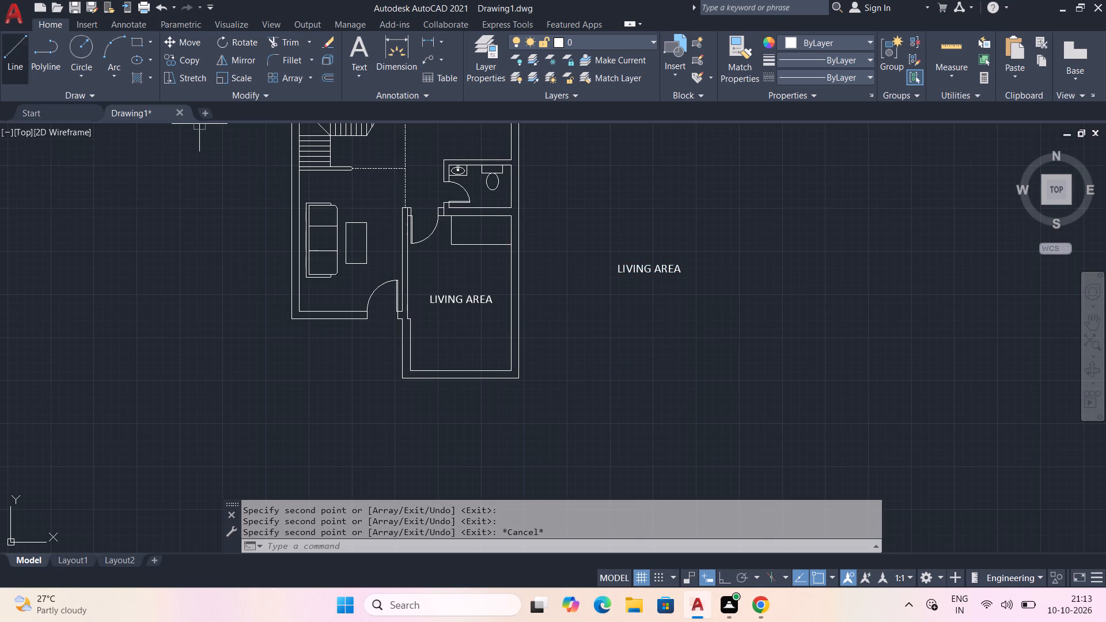
{"action": "scroll", "coordinate": [308, 328], "scroll_direction": "up", "scroll_amount": 1}
{"action": "left_click", "coordinate": [283, 318]}
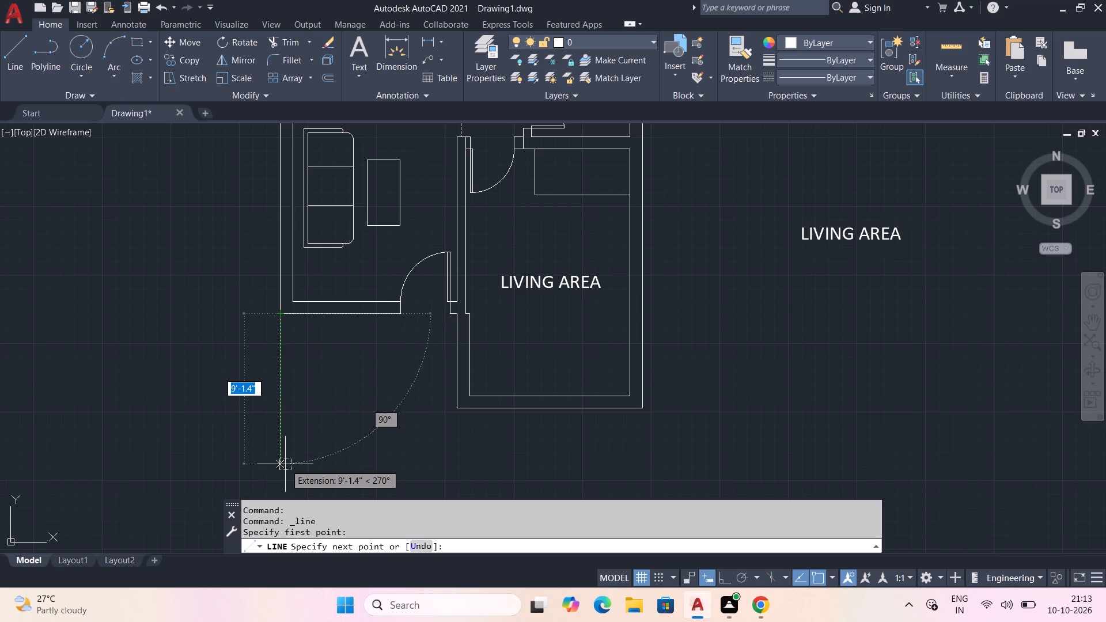
{"action": "key", "text": "F8"}
{"action": "middle_click_drag", "start_coordinate": [285, 464], "coordinate": [291, 371]}
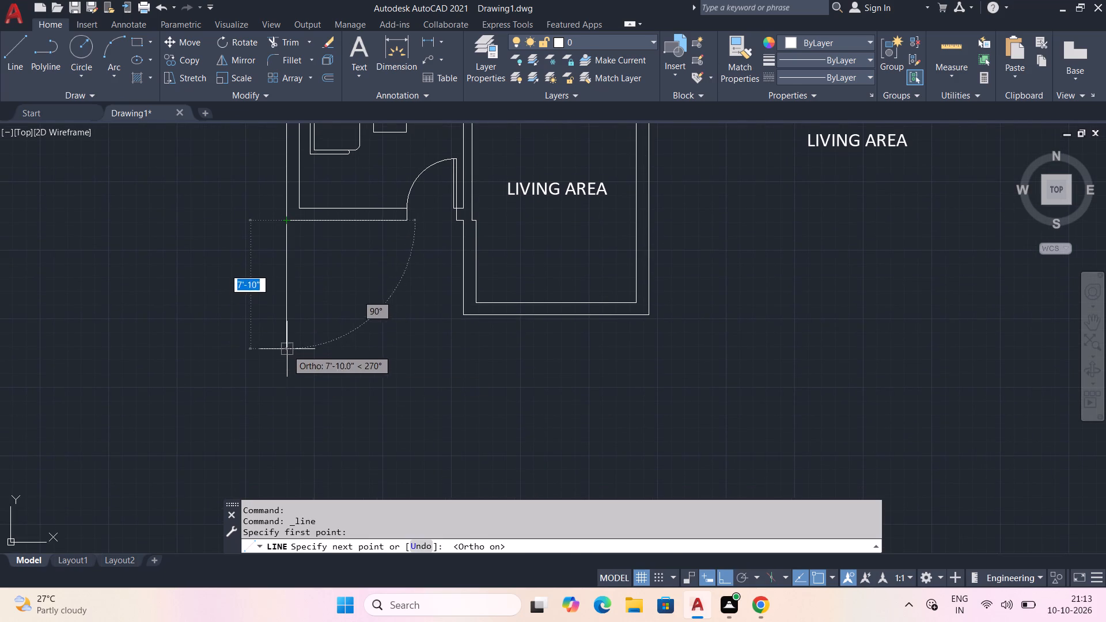
{"action": "left_click", "coordinate": [289, 358]}
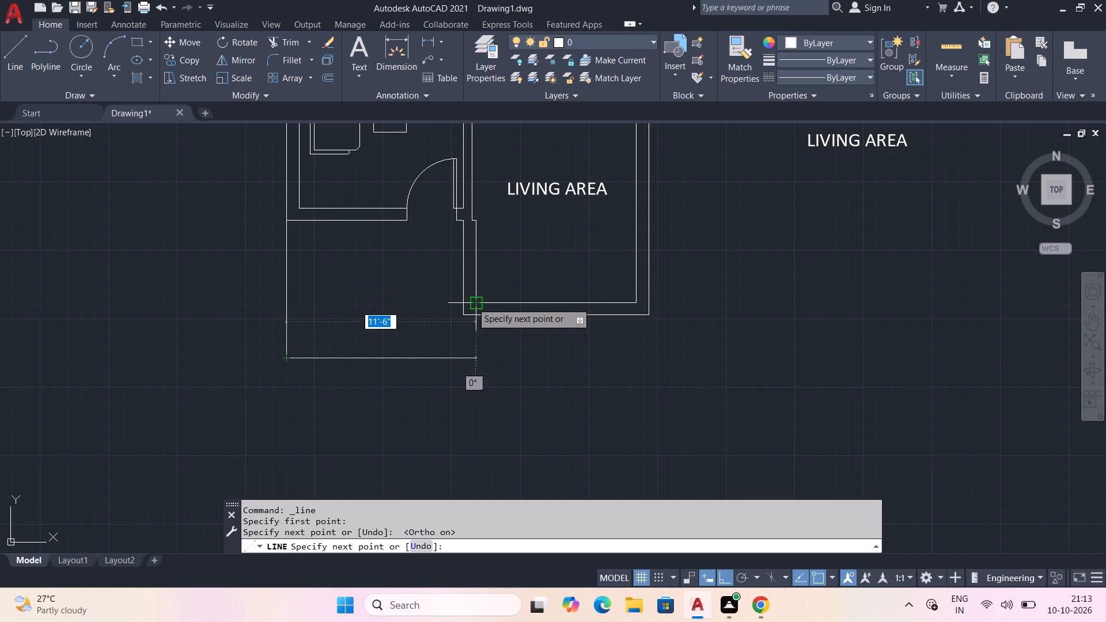
{"action": "left_click", "coordinate": [476, 361]}
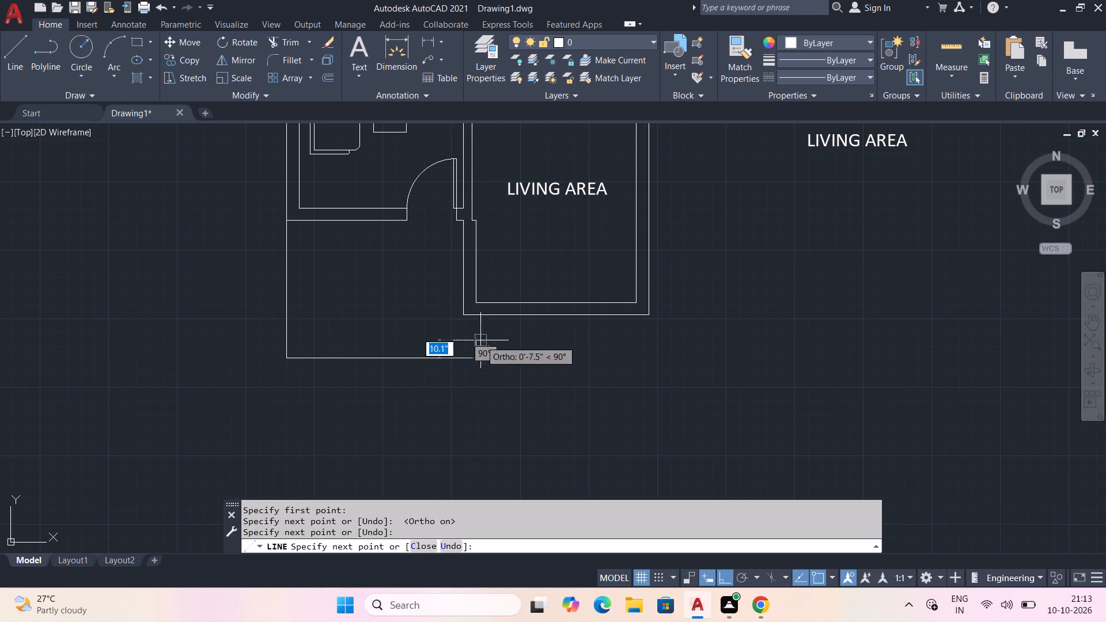
{"action": "left_click", "coordinate": [478, 314]}
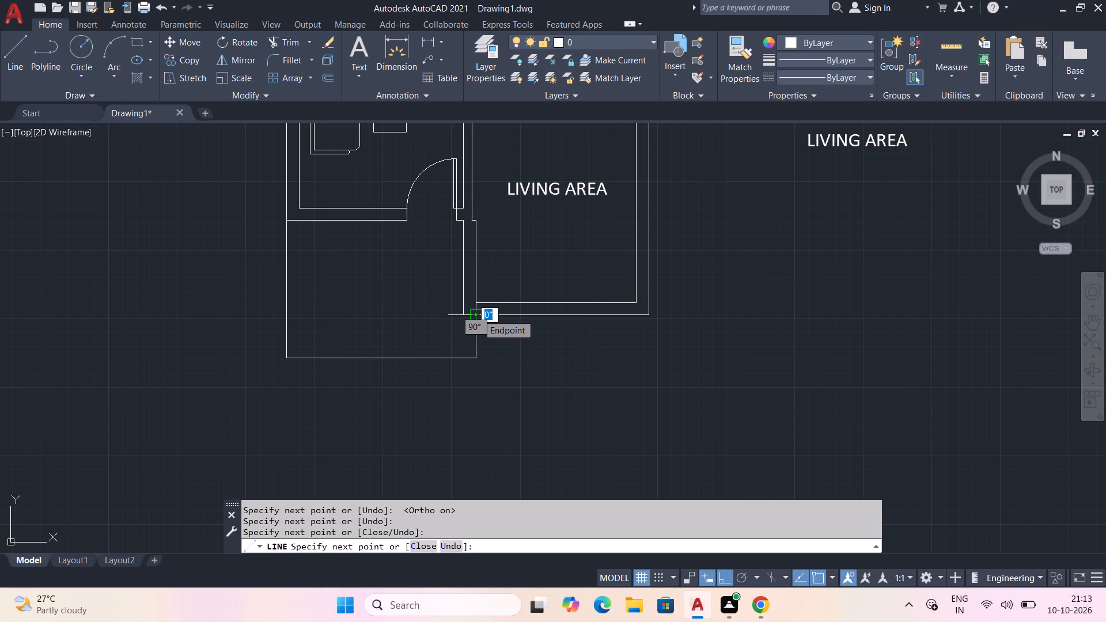
{"action": "key", "text": "space"}
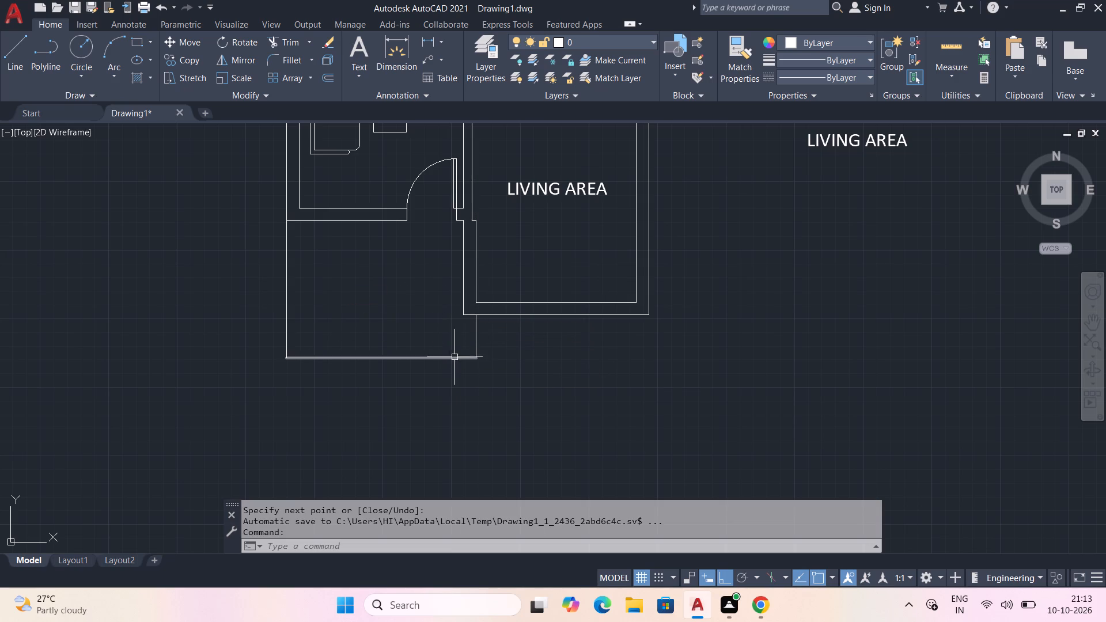
Draw a column rectangle about 9" square inside the southwest corner of the new porch outline.
{"action": "left_click", "coordinate": [137, 41]}
{"action": "scroll", "coordinate": [325, 318], "scroll_direction": "up", "scroll_amount": 2}
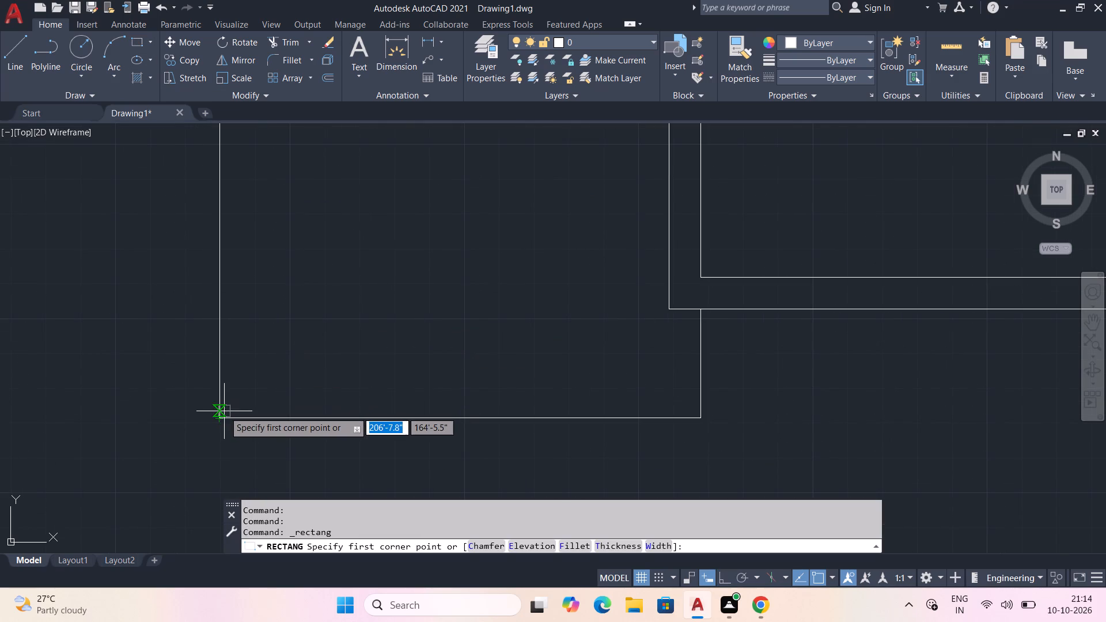
{"action": "left_click", "coordinate": [221, 414]}
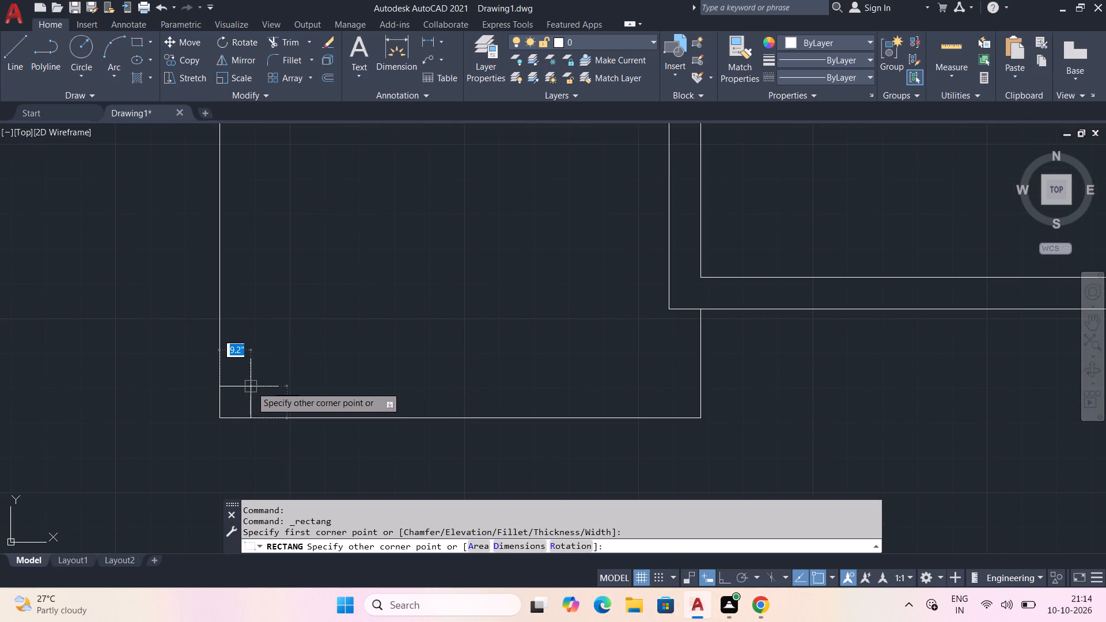
{"action": "left_click", "coordinate": [251, 385]}
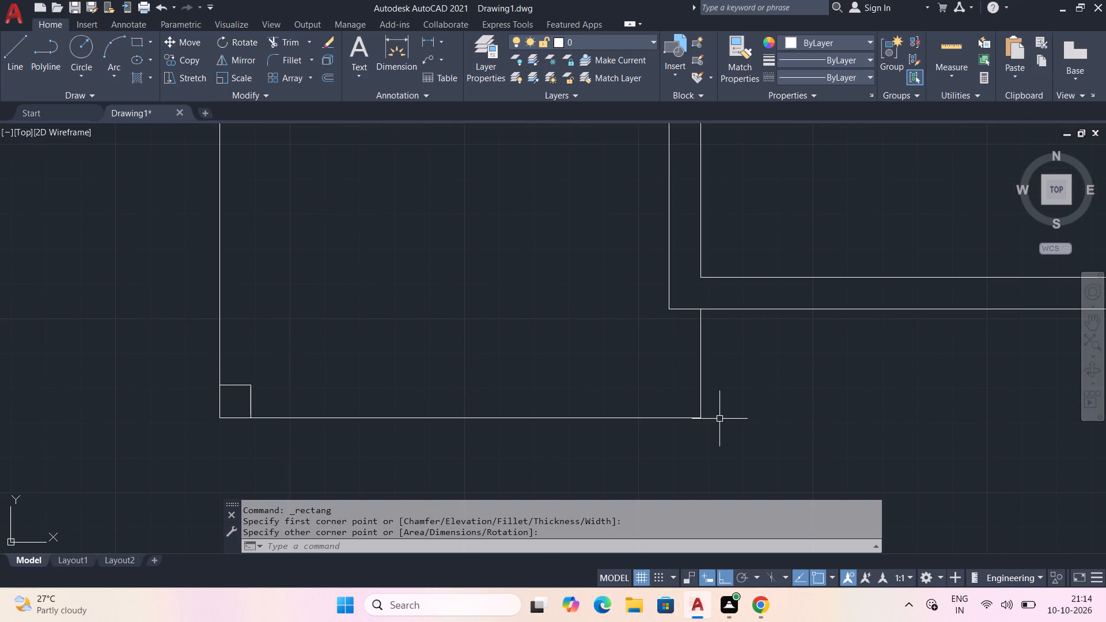
Copy the column square from the porch's southwest corner into its southeast corner.
{"action": "left_click", "coordinate": [248, 385]}
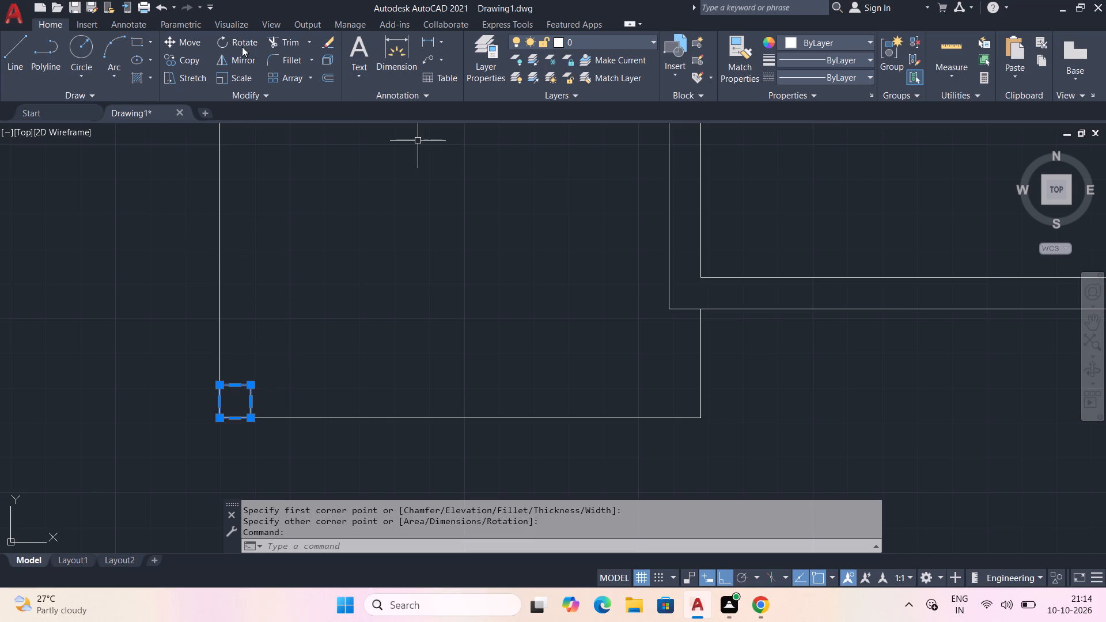
{"action": "left_click", "coordinate": [177, 59]}
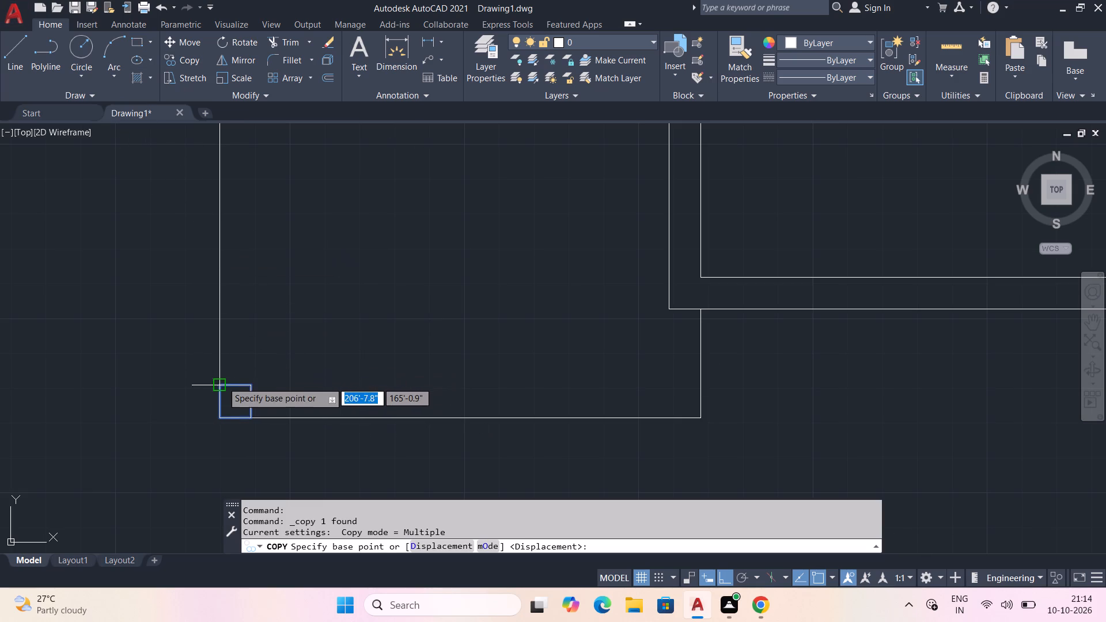
{"action": "left_click", "coordinate": [247, 384]}
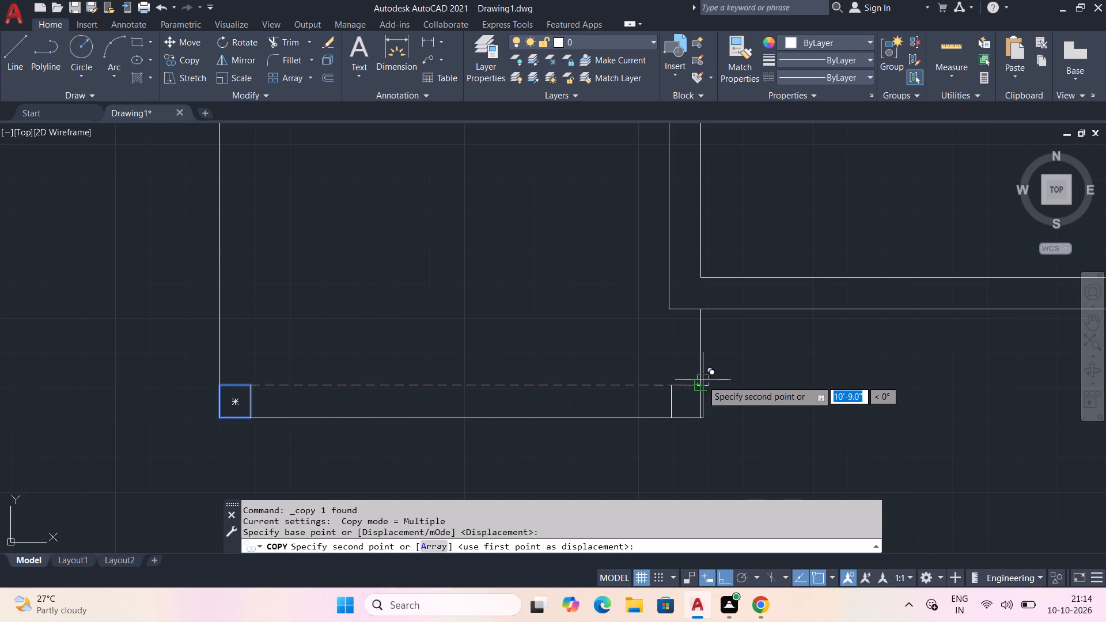
{"action": "left_click", "coordinate": [699, 381]}
{"action": "key", "text": "Escape"}
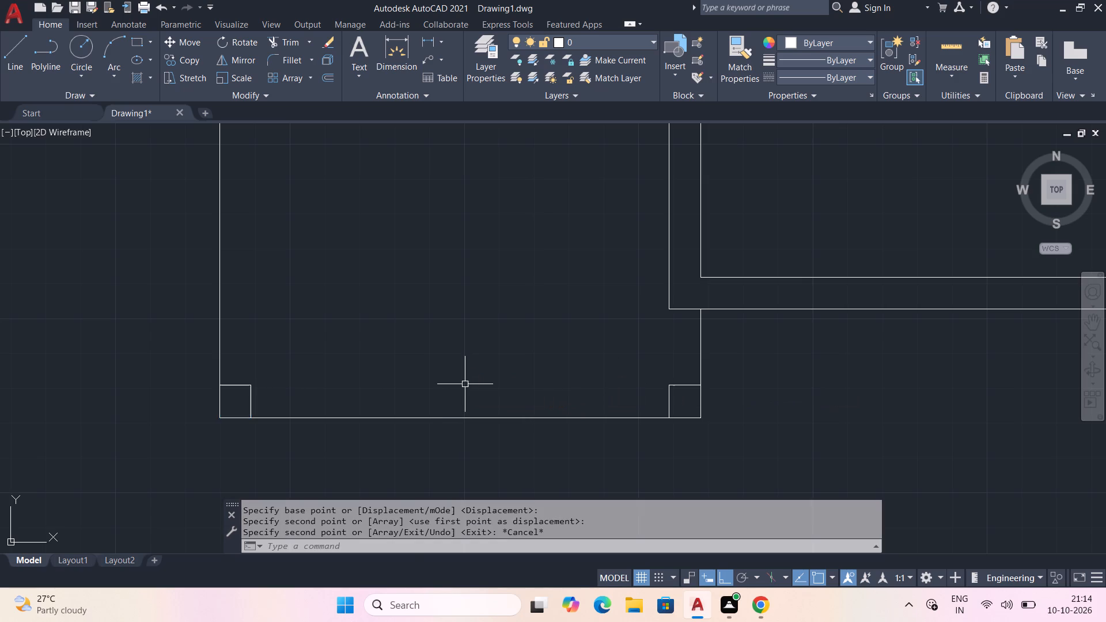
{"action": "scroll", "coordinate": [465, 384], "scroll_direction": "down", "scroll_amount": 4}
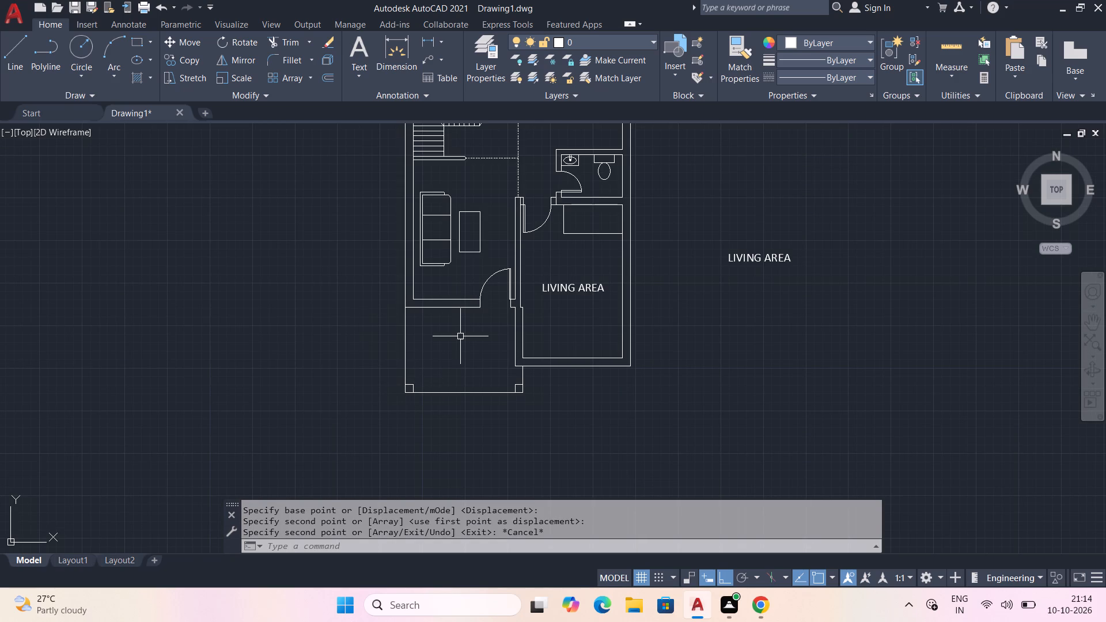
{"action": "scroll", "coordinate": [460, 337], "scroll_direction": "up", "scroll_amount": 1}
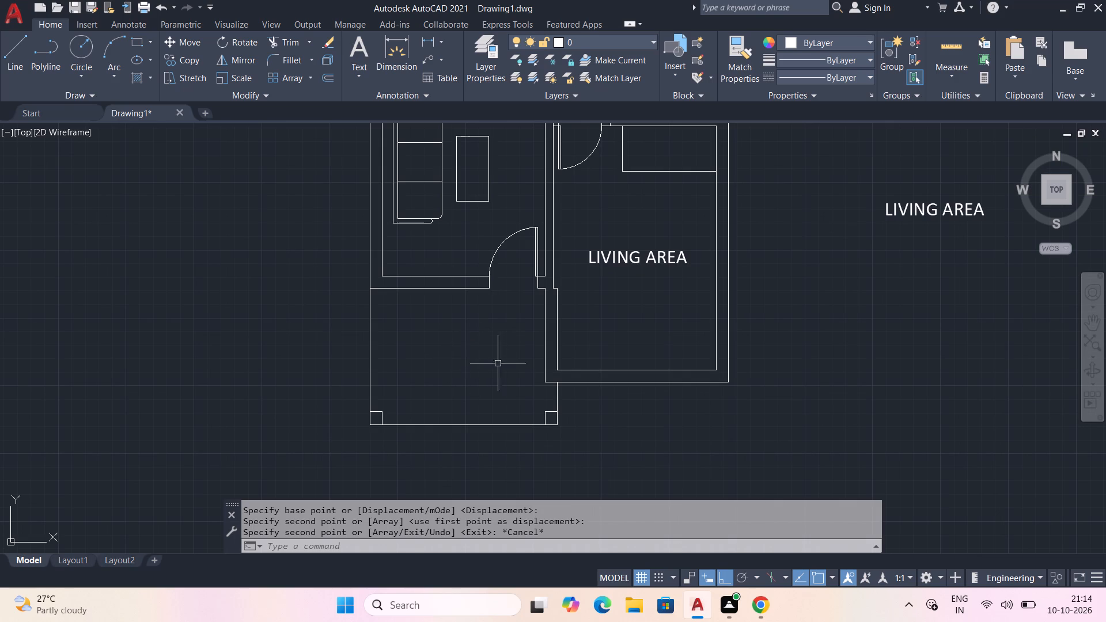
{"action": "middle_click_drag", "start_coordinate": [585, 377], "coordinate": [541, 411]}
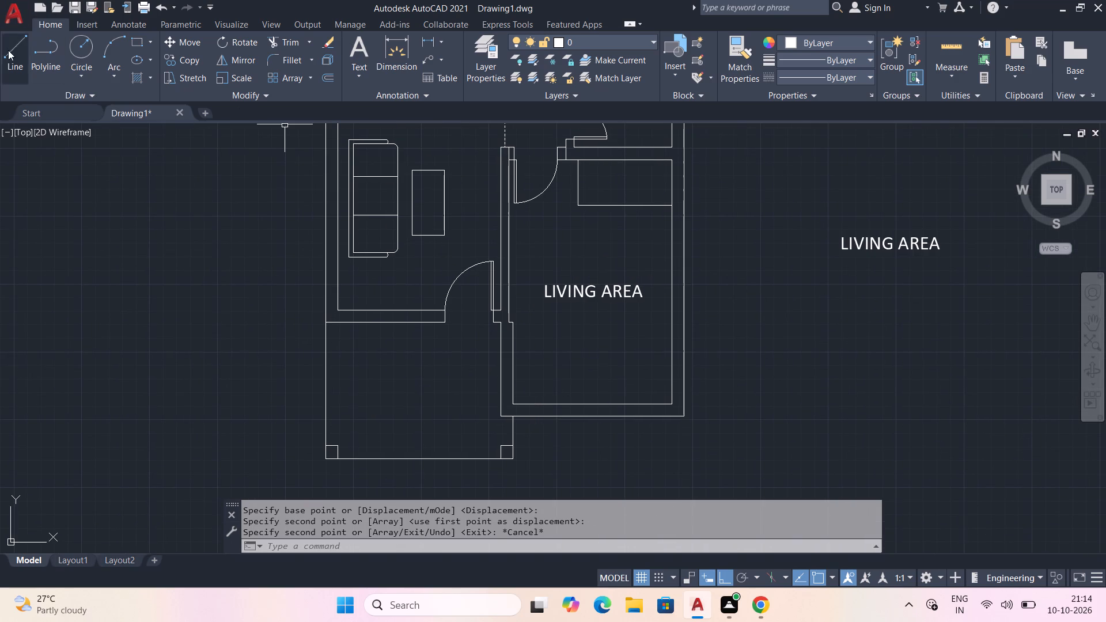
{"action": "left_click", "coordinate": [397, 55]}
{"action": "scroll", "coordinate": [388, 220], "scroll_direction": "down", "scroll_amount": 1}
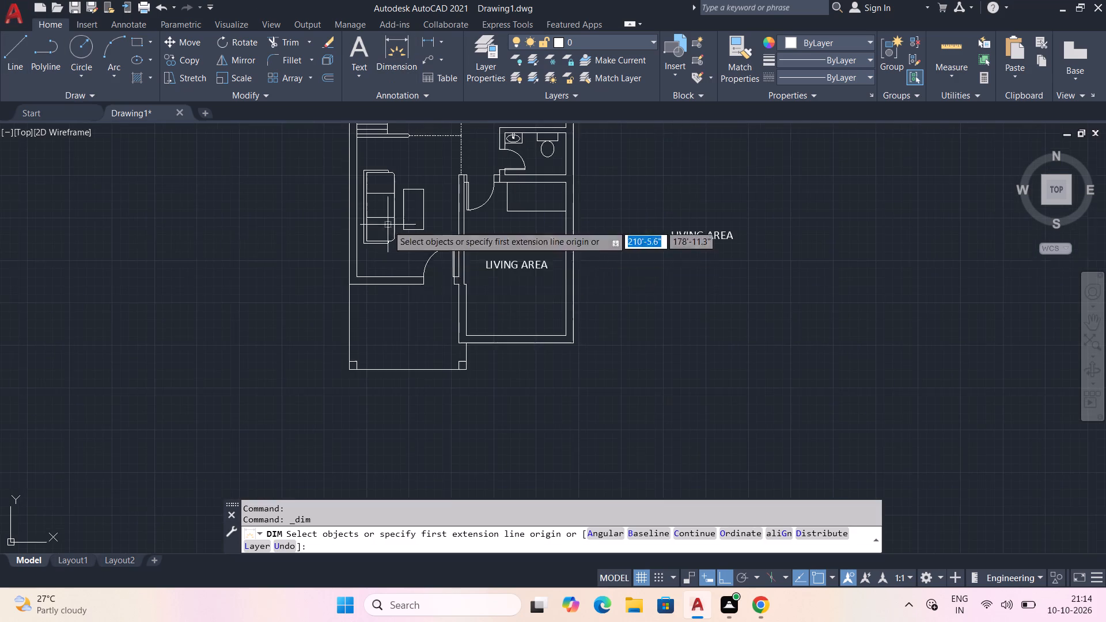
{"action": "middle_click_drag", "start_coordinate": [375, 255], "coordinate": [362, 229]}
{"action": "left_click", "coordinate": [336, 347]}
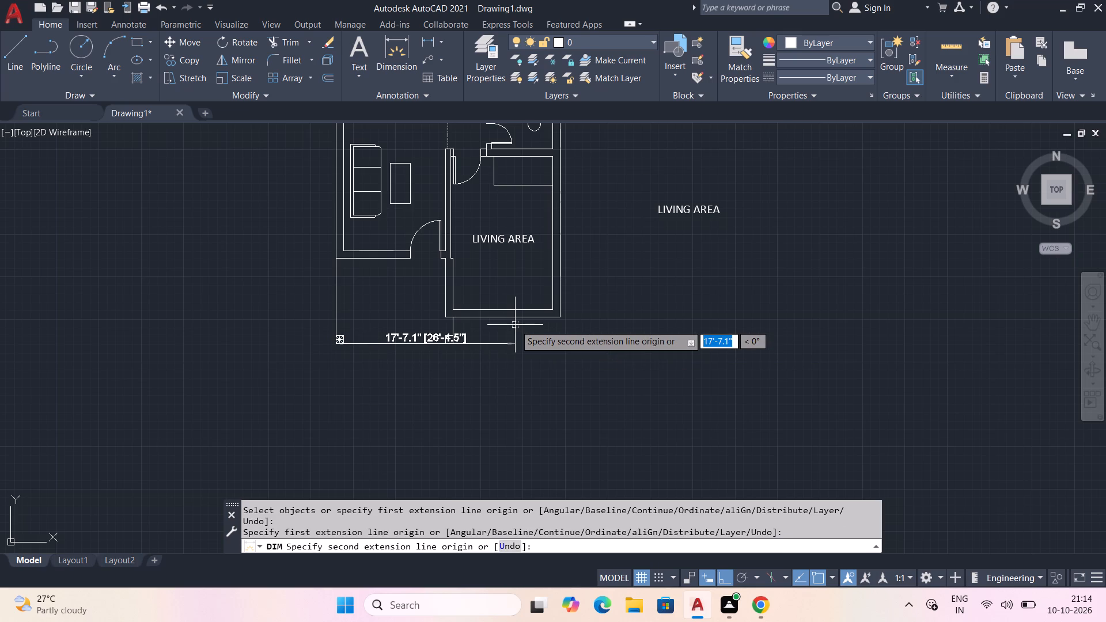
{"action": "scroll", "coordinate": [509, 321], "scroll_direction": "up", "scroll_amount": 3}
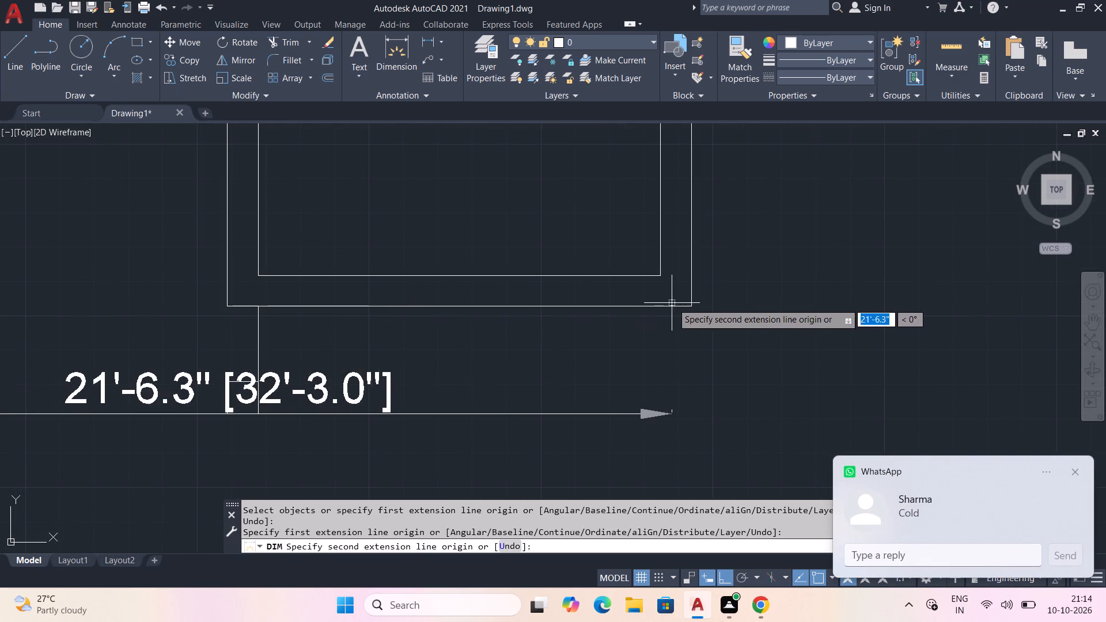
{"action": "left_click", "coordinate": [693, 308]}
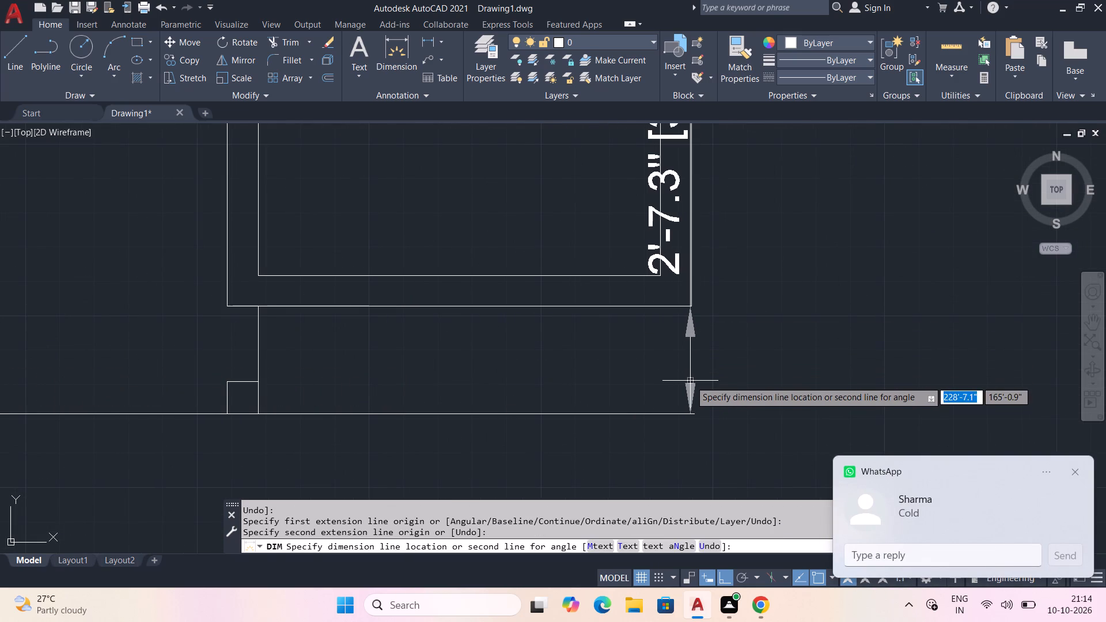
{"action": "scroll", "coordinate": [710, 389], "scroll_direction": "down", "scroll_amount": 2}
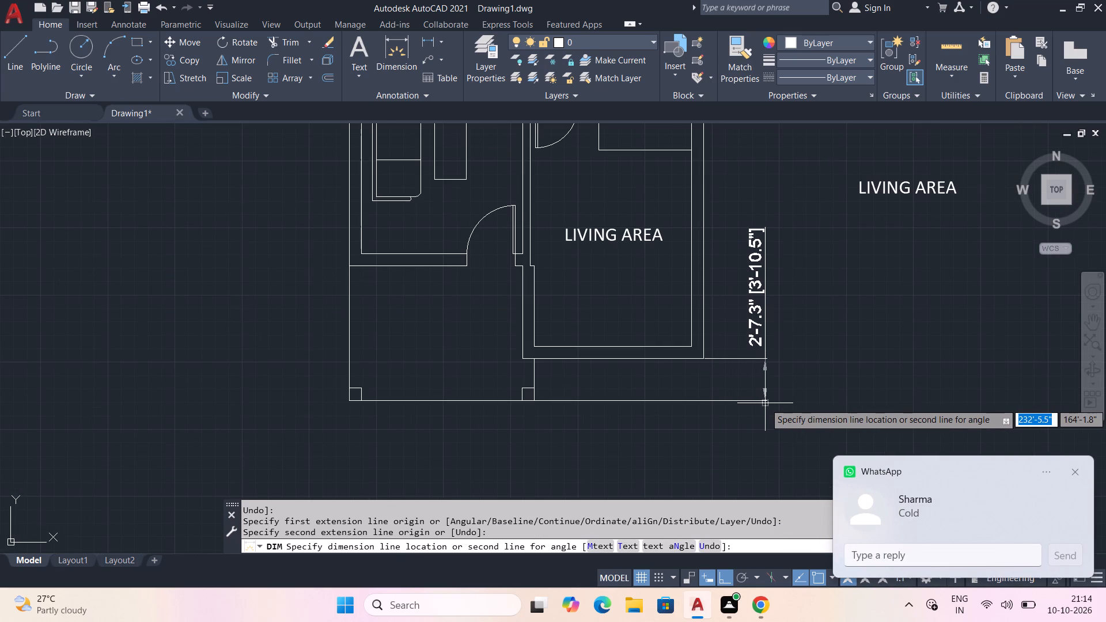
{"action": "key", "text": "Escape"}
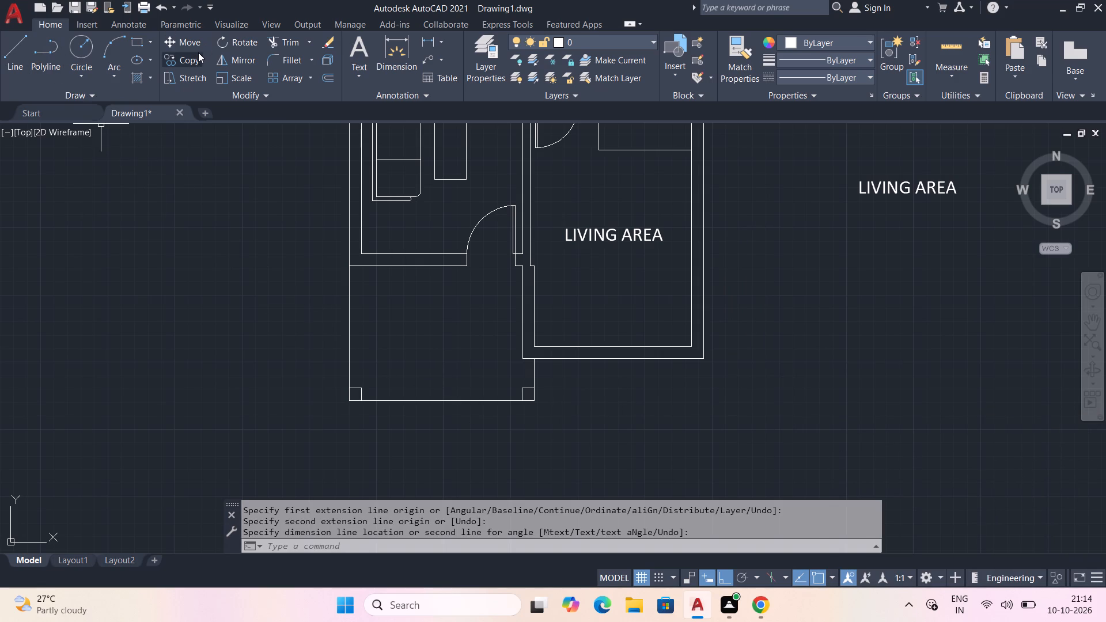
Dimension the overall width from the porch's southwest corner to the house's east outer wall, placing the dimension just south of the porch.
{"action": "left_click", "coordinate": [397, 48]}
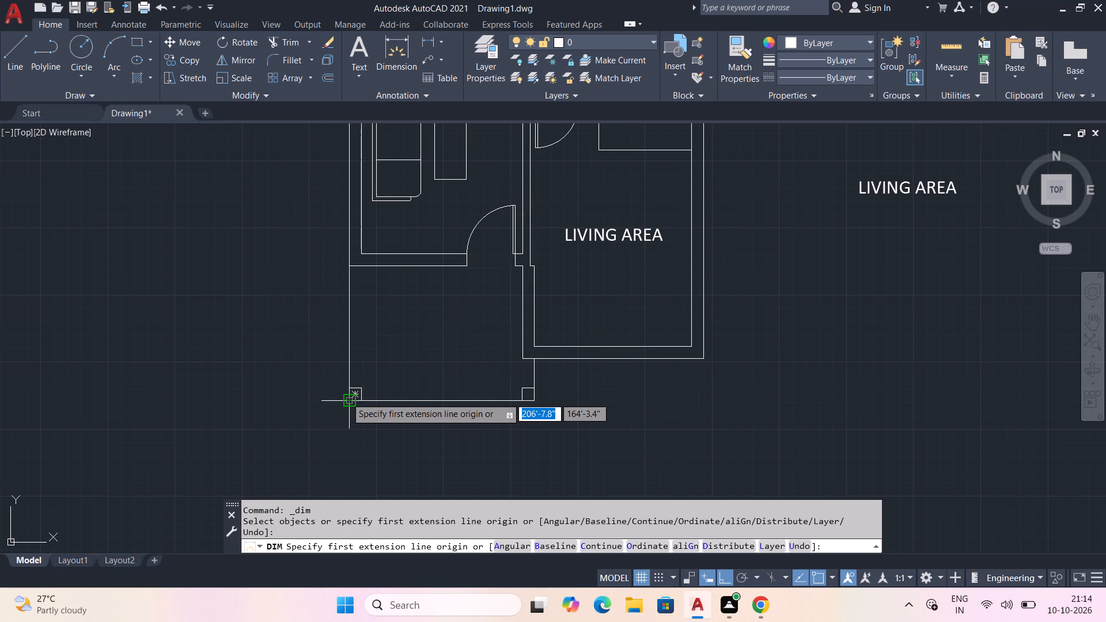
{"action": "left_click", "coordinate": [346, 397]}
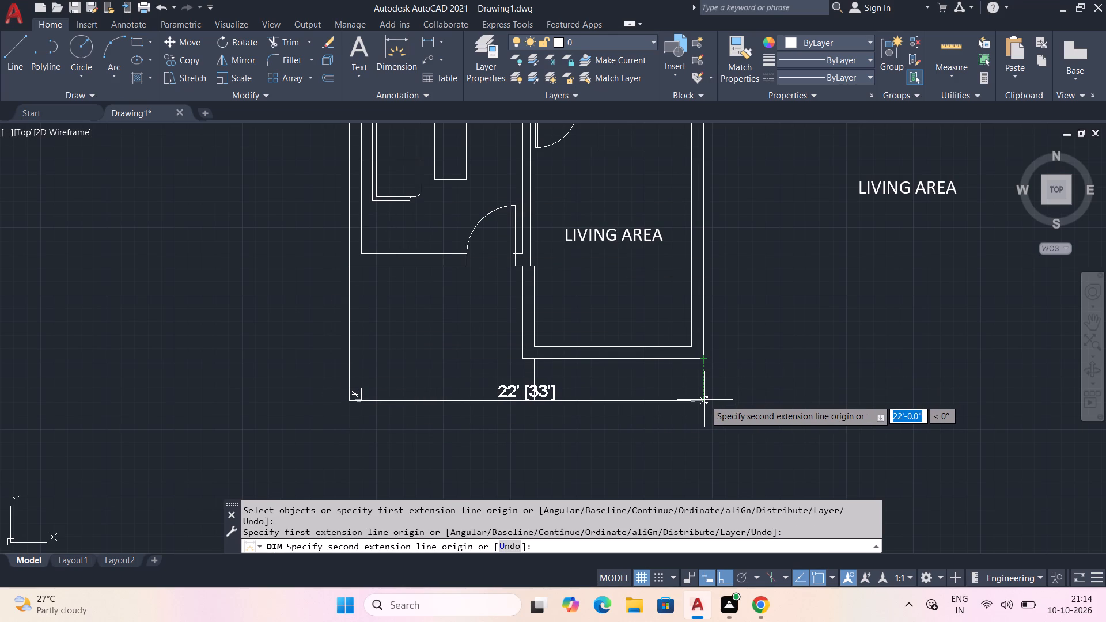
{"action": "left_click_drag", "start_coordinate": [704, 400], "coordinate": [705, 421]}
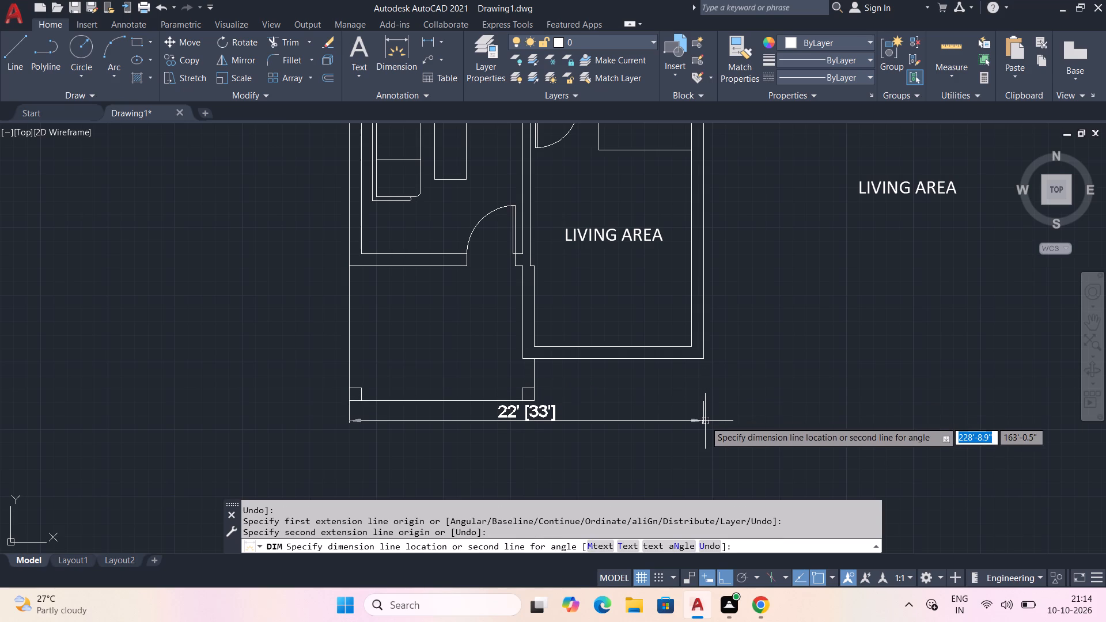
{"action": "left_click_drag", "start_coordinate": [705, 421], "coordinate": [705, 430]}
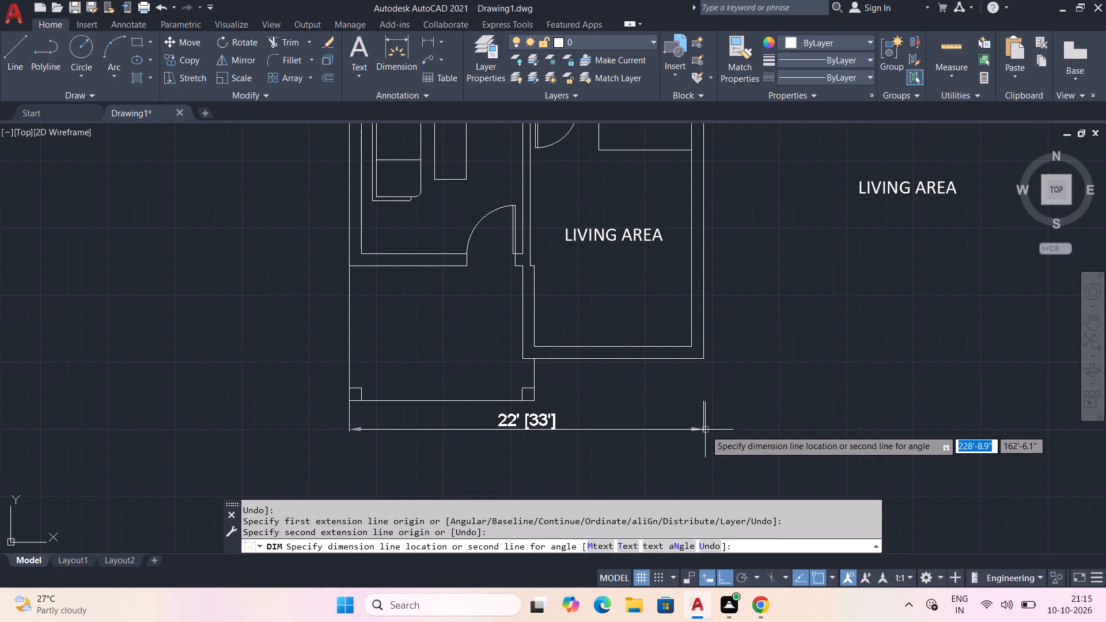
{"action": "left_click", "coordinate": [705, 430]}
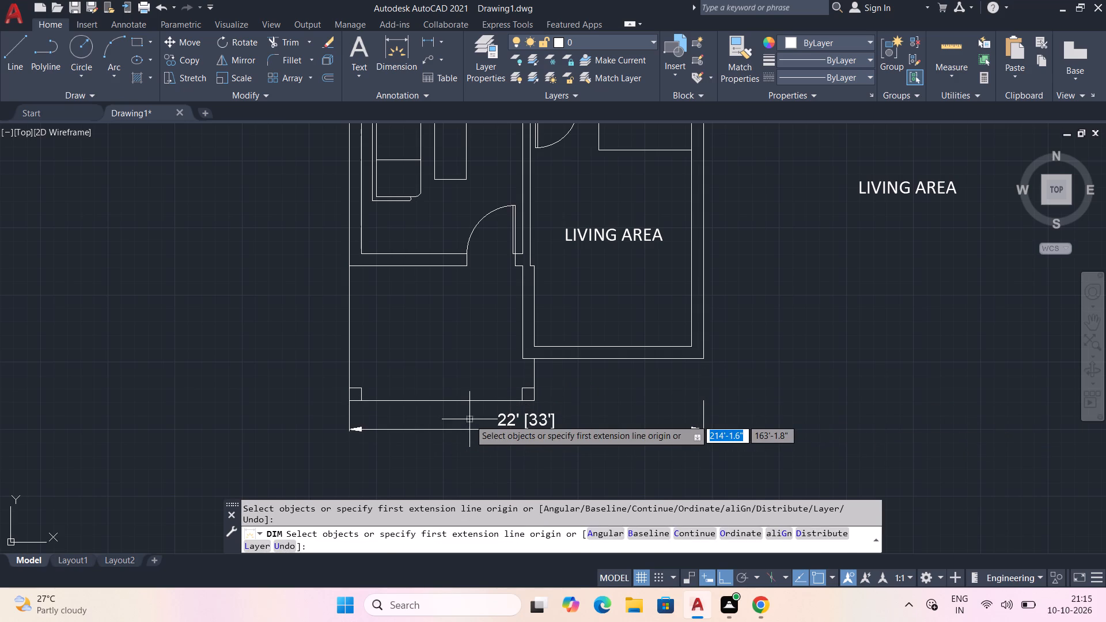
{"action": "key", "text": "Escape"}
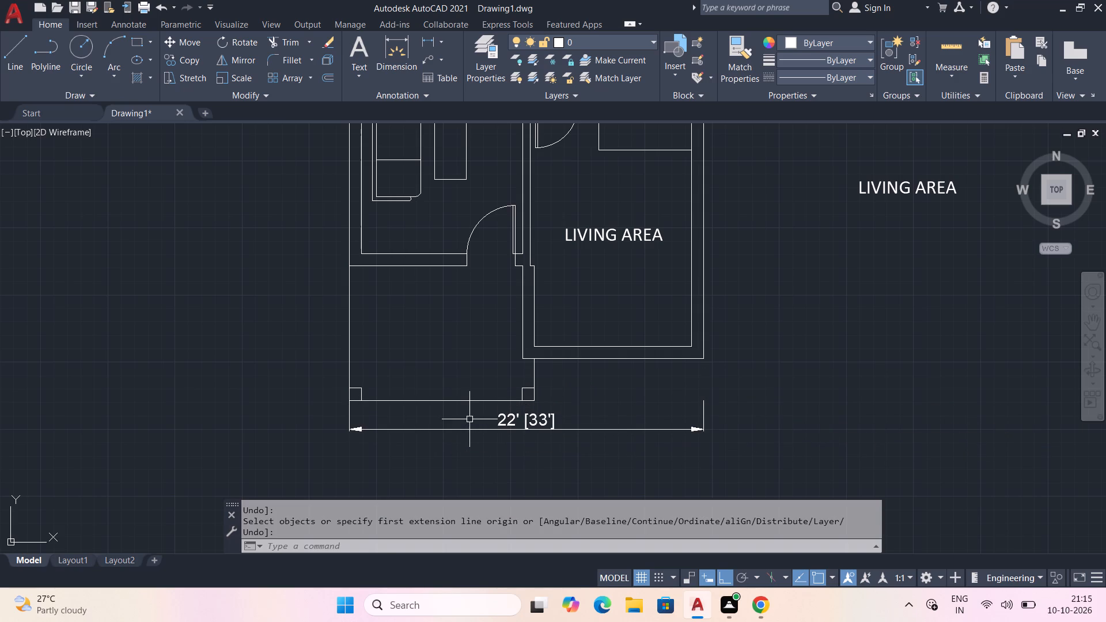
Review the drawing units and the ISO-25 dimension style's text, arrow, alternate unit and line settings without changing them.
{"action": "type", "text": "UN"}
{"action": "key", "text": "space"}
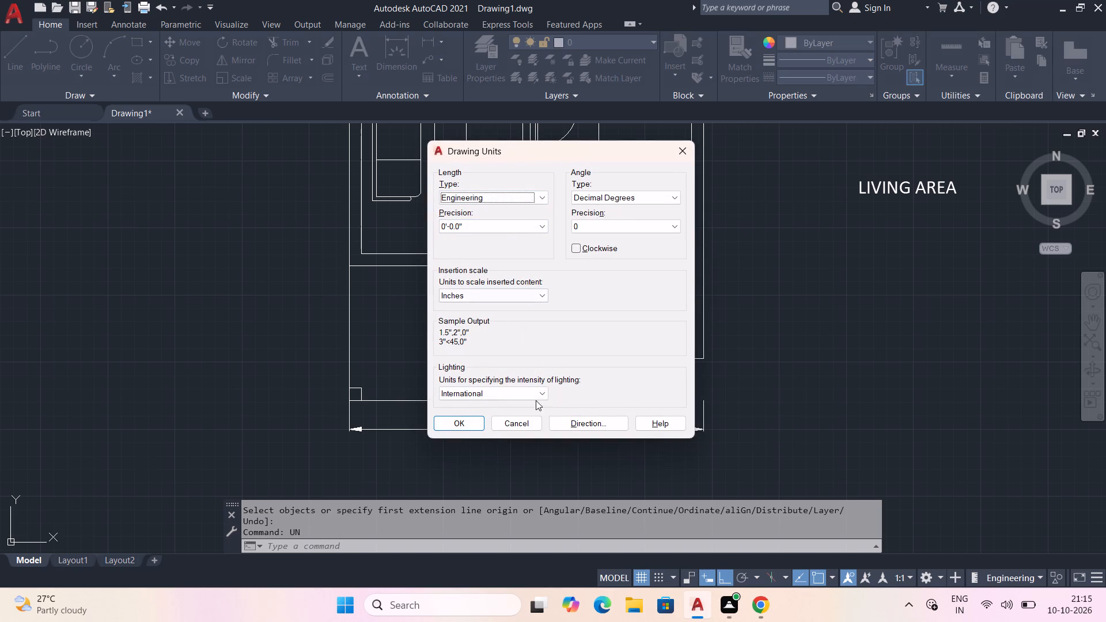
{"action": "left_click", "coordinate": [469, 427]}
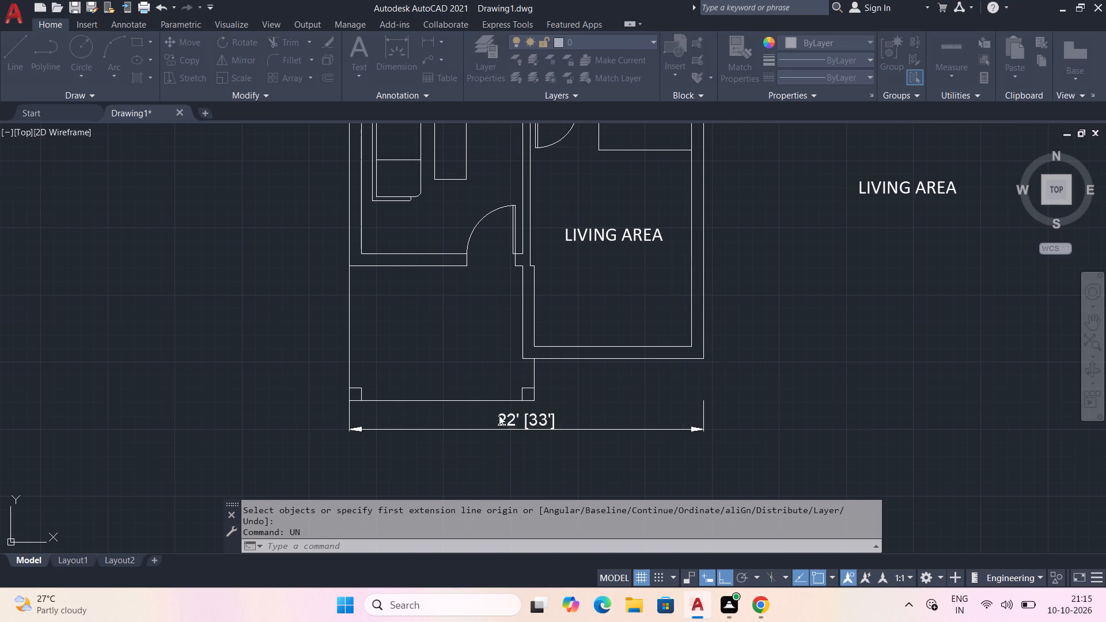
{"action": "key", "text": "d"}
{"action": "key", "text": "space"}
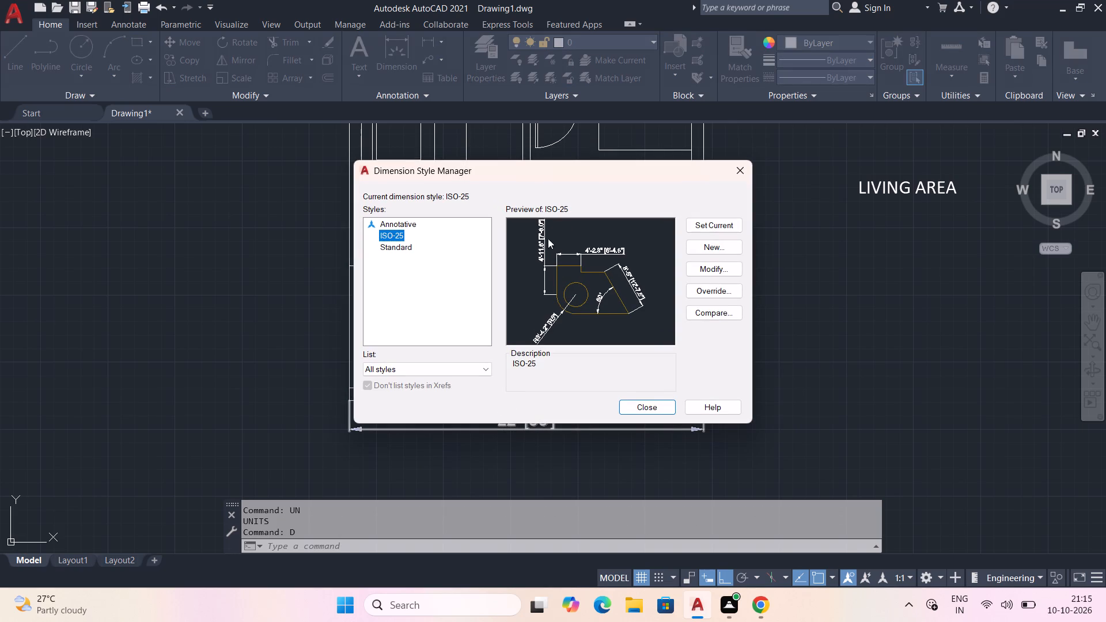
{"action": "left_click", "coordinate": [714, 272]}
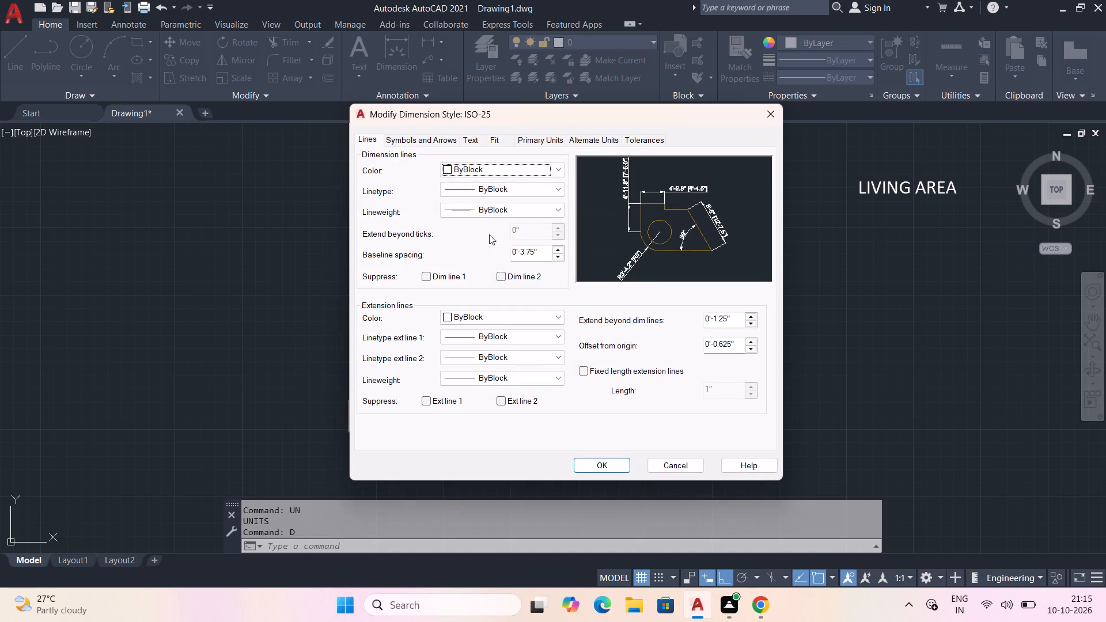
{"action": "left_click", "coordinate": [471, 135]}
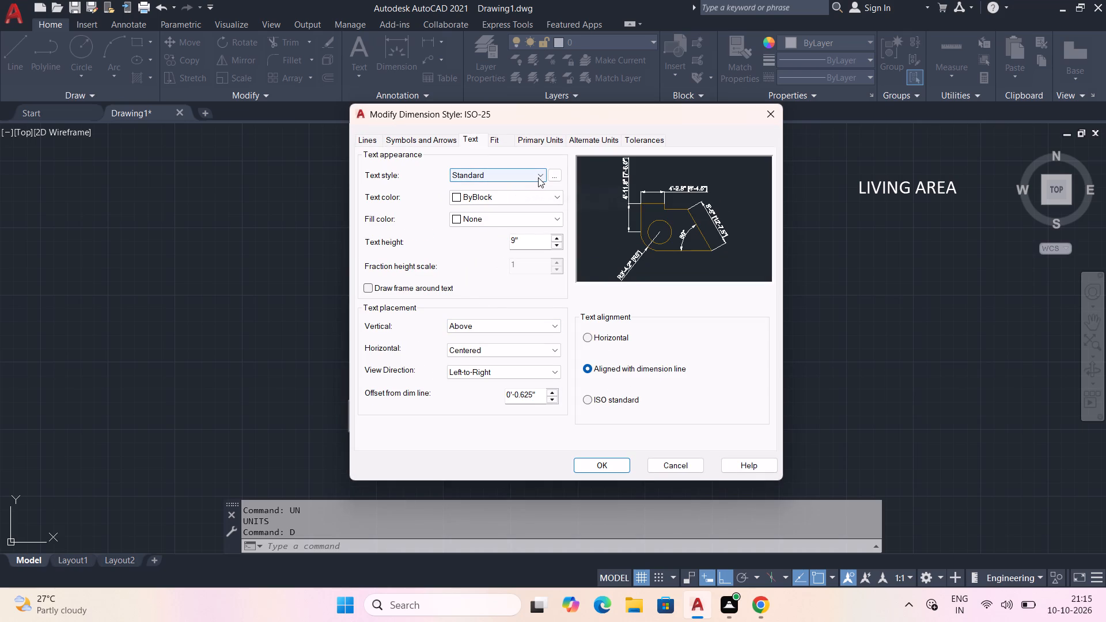
{"action": "left_click", "coordinate": [430, 137]}
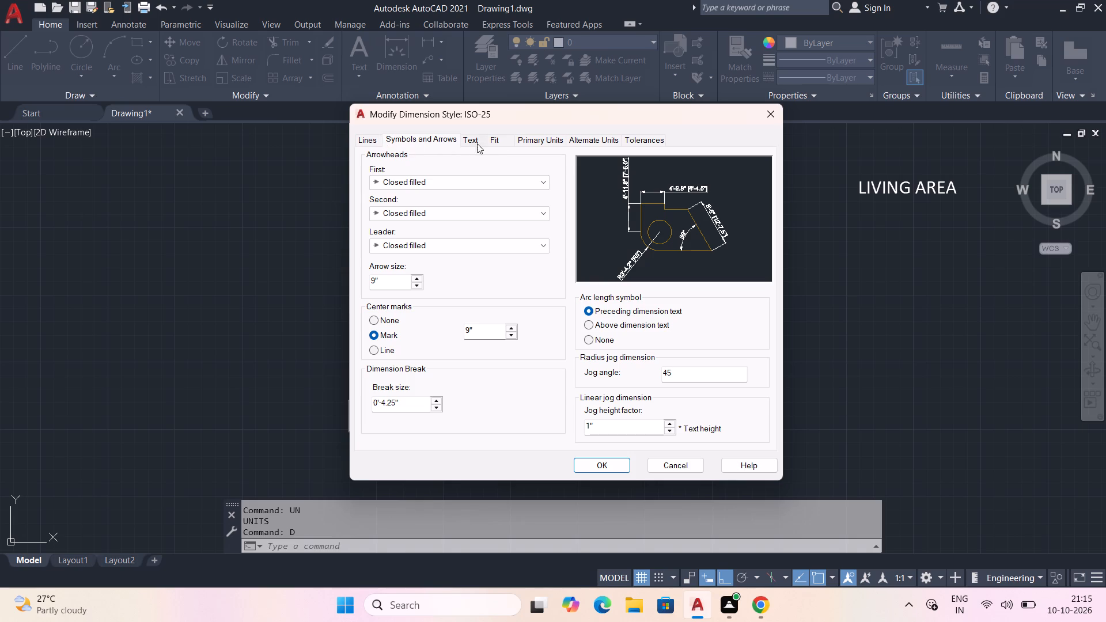
{"action": "left_click", "coordinate": [494, 138]}
{"action": "left_click", "coordinate": [573, 144]}
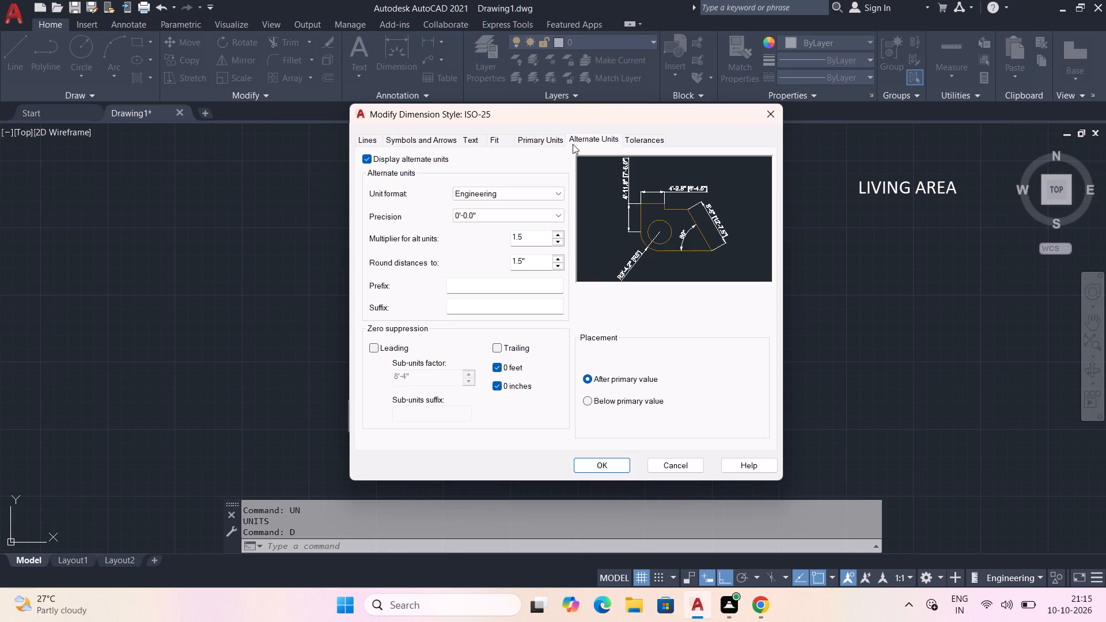
{"action": "left_click", "coordinate": [502, 138]}
{"action": "left_click", "coordinate": [366, 140]}
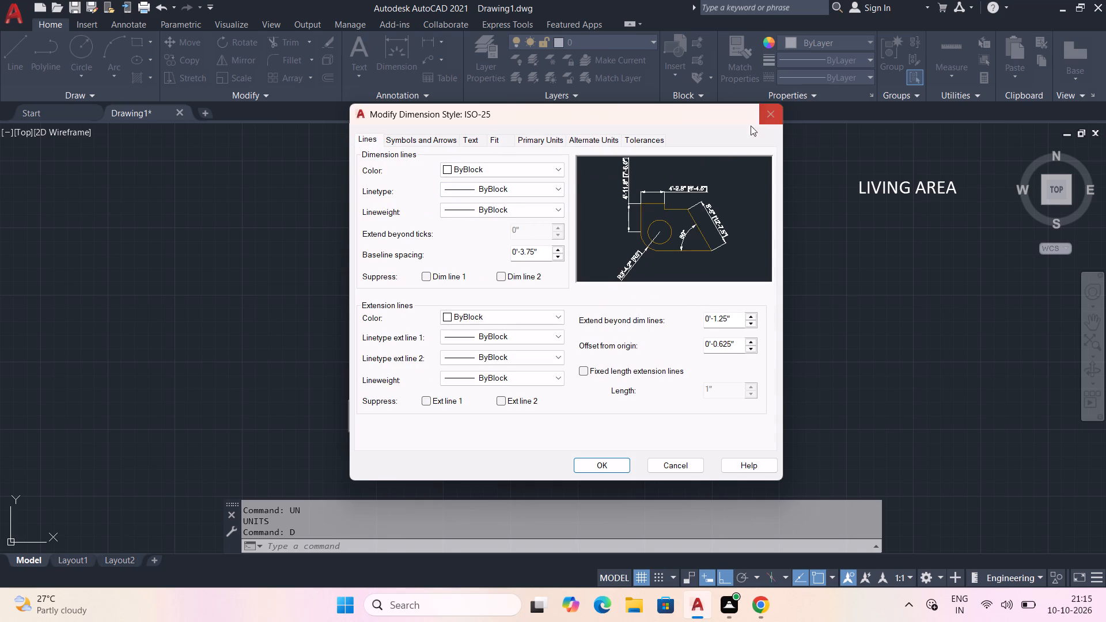
{"action": "left_click", "coordinate": [781, 111]}
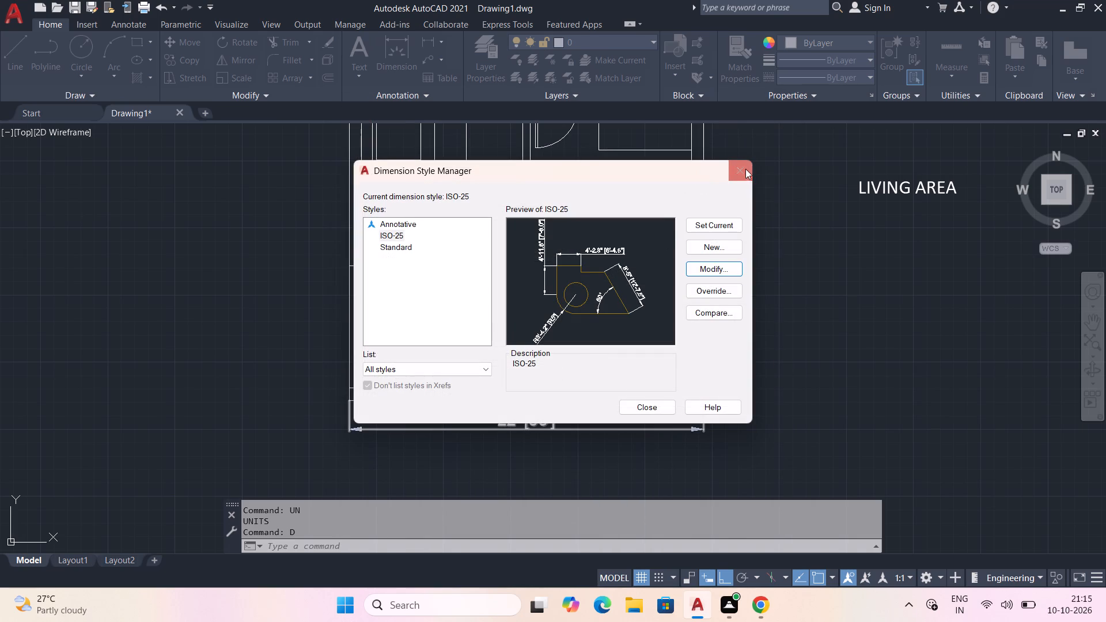
{"action": "left_click", "coordinate": [745, 169]}
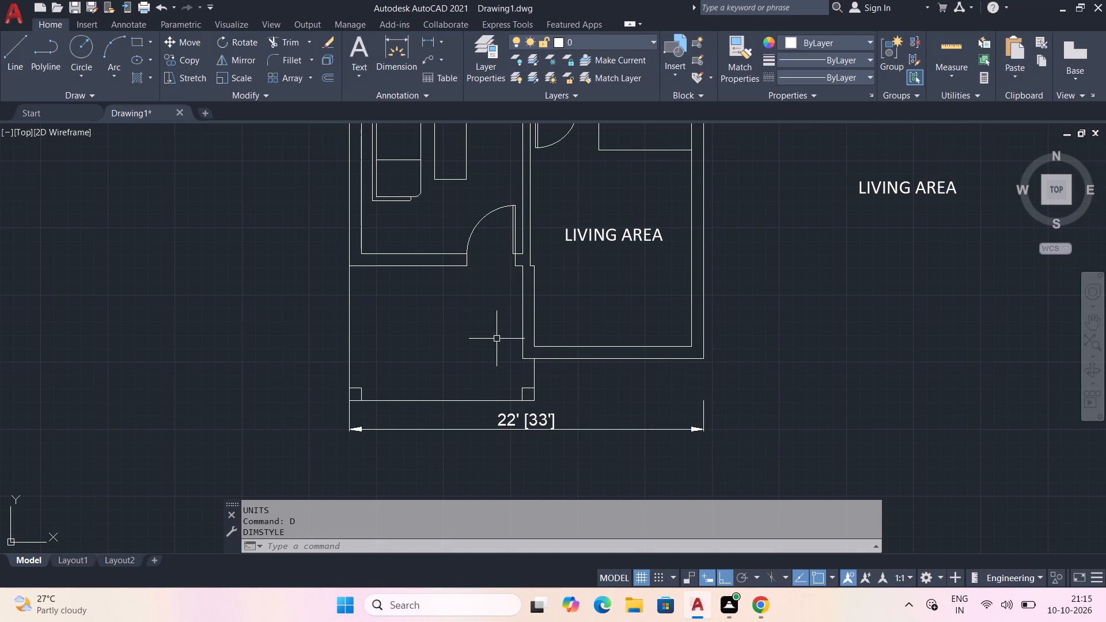
Dimension the house's overall width between the northwest and northeast outer corners, placing the dimension north of the wall.
{"action": "middle_click_drag", "start_coordinate": [497, 339], "coordinate": [510, 457]}
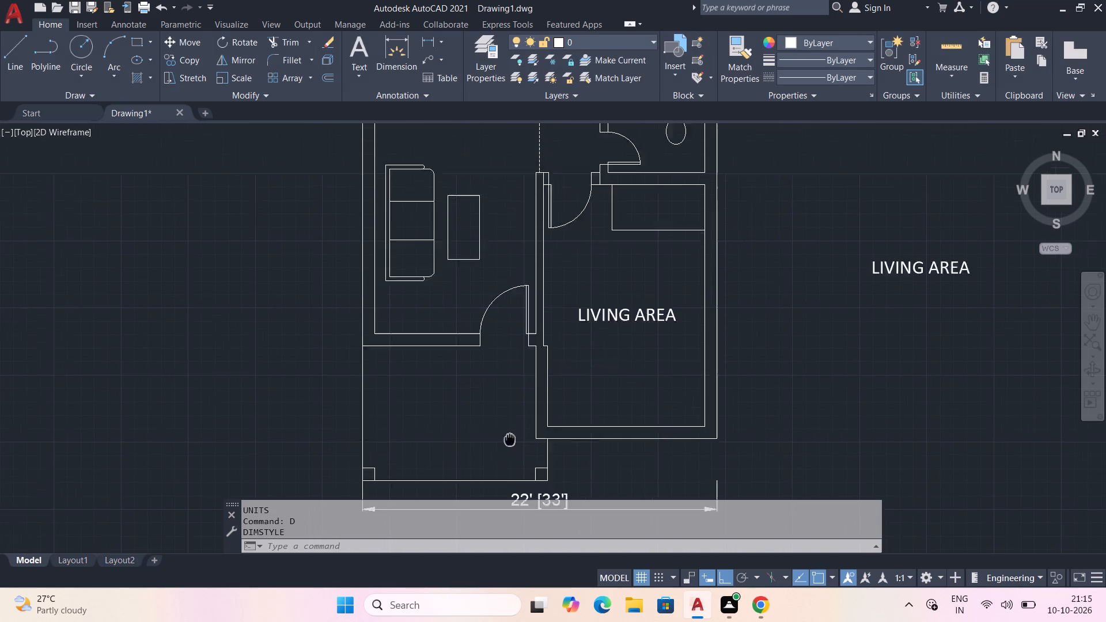
{"action": "middle_click_drag", "start_coordinate": [510, 457], "coordinate": [510, 485]}
{"action": "scroll", "coordinate": [359, 238], "scroll_direction": "down", "scroll_amount": 2}
{"action": "middle_click_drag", "start_coordinate": [366, 222], "coordinate": [355, 286]}
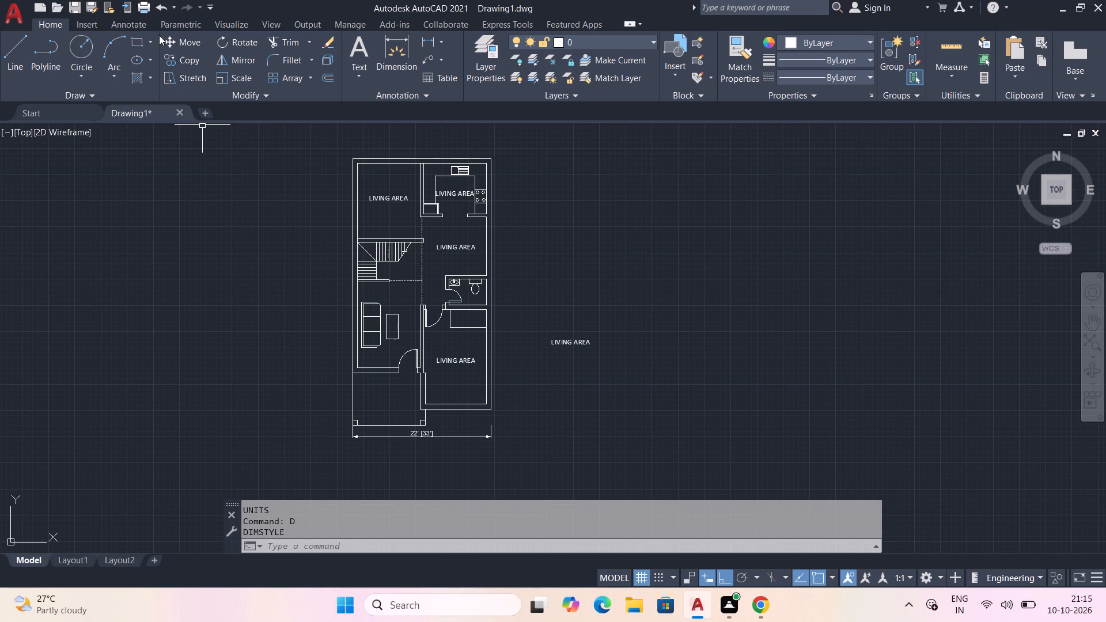
{"action": "left_click", "coordinate": [405, 61]}
{"action": "scroll", "coordinate": [372, 146], "scroll_direction": "up", "scroll_amount": 3}
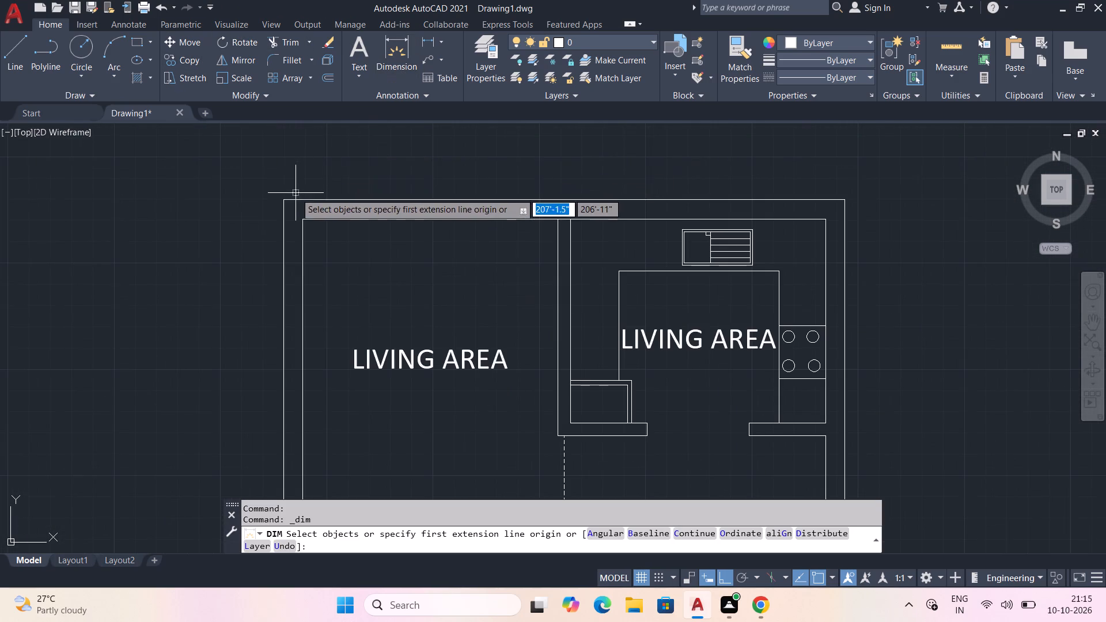
{"action": "left_click", "coordinate": [283, 202]}
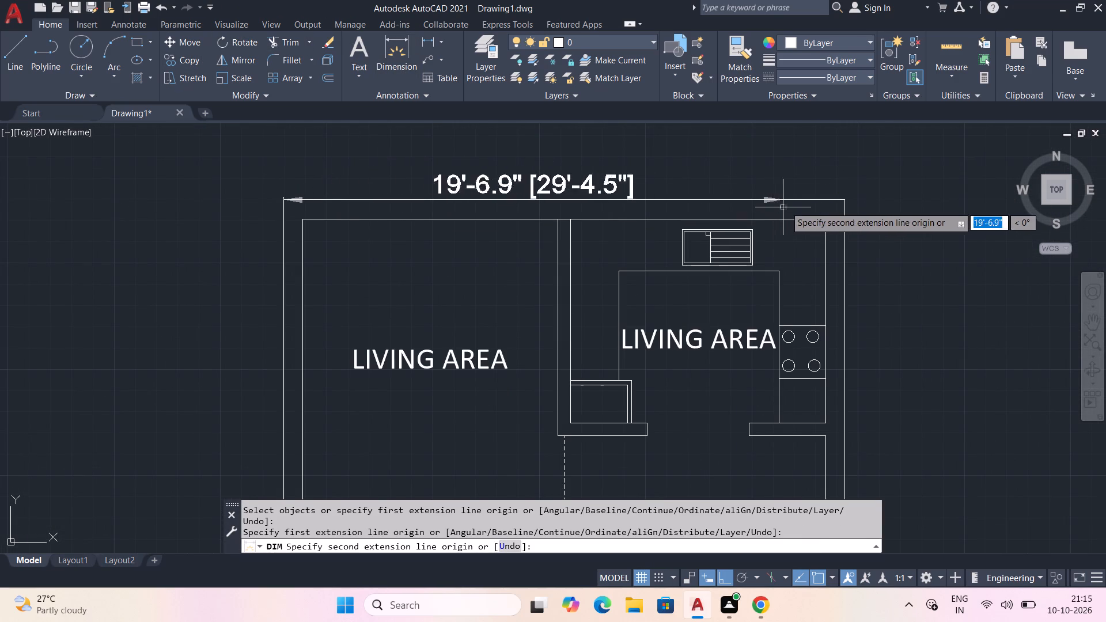
{"action": "left_click", "coordinate": [849, 198]}
{"action": "left_click", "coordinate": [846, 147]}
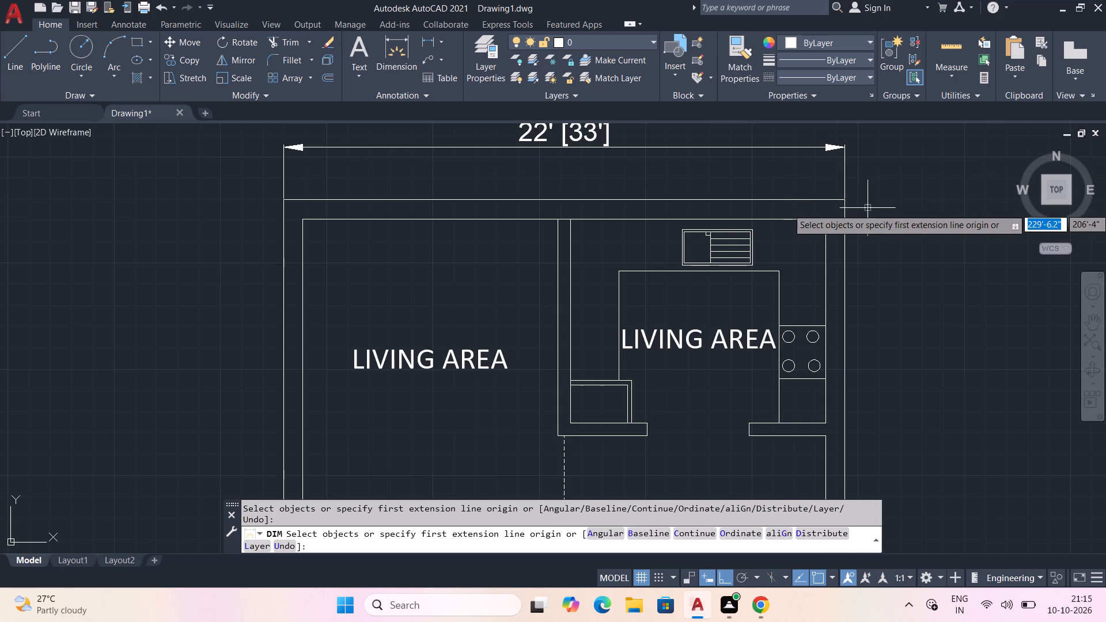
Dimension the house's overall depth between the northeast and southeast outer corners, placing the dimension east of the outer wall.
{"action": "left_click", "coordinate": [845, 201]}
{"action": "middle_click_drag", "start_coordinate": [861, 279], "coordinate": [854, 65]}
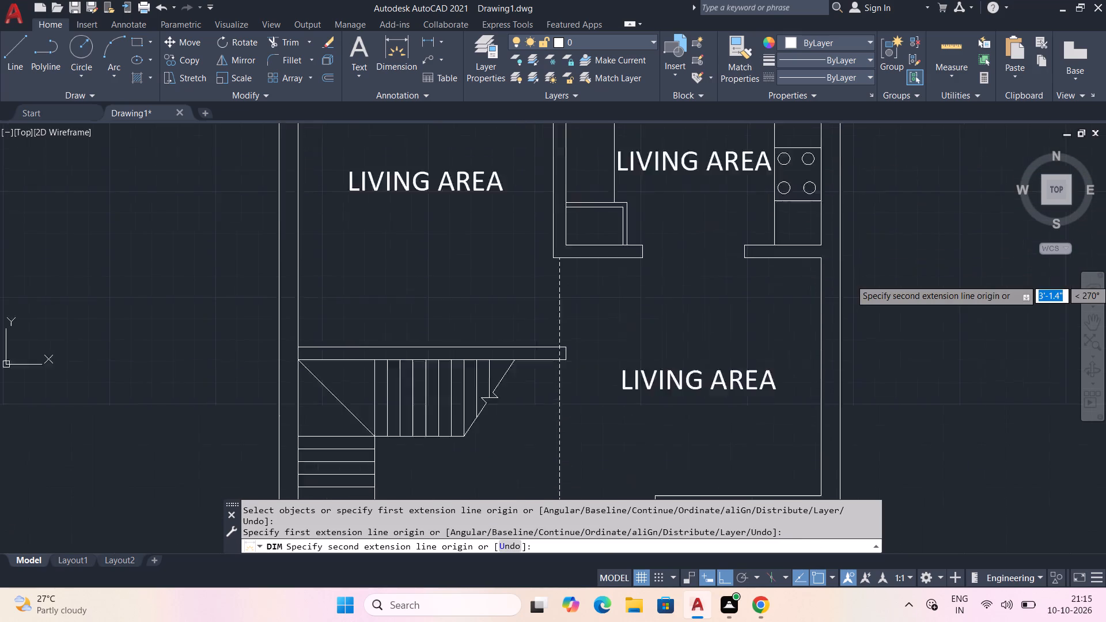
{"action": "middle_click_drag", "start_coordinate": [854, 65], "coordinate": [850, 10]}
{"action": "middle_click_drag", "start_coordinate": [911, 409], "coordinate": [881, 240]}
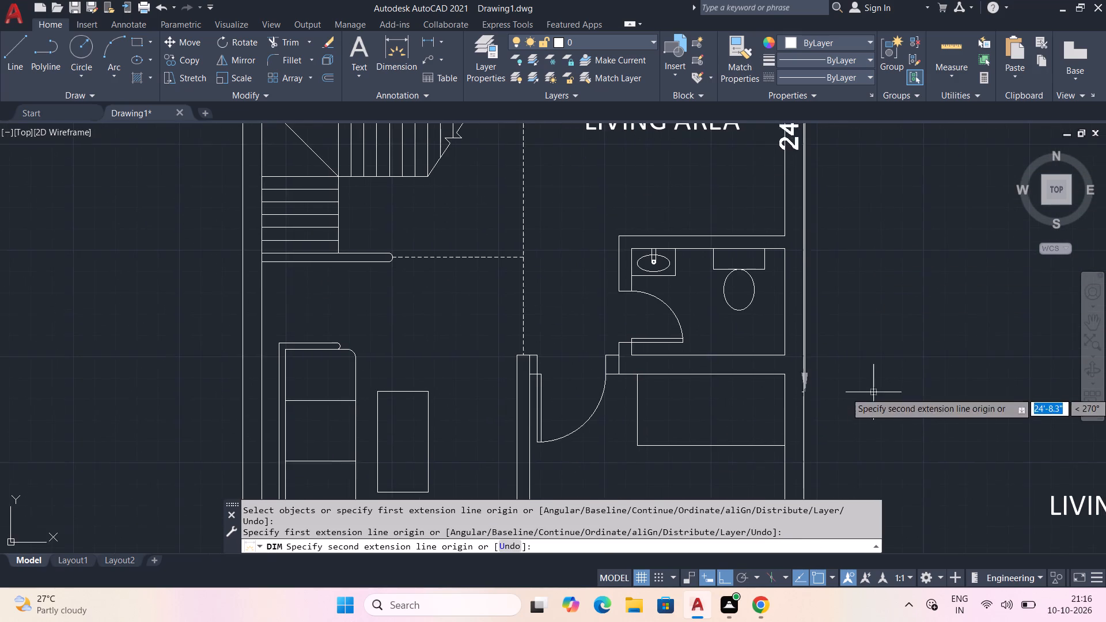
{"action": "middle_click_drag", "start_coordinate": [870, 405], "coordinate": [767, 0]}
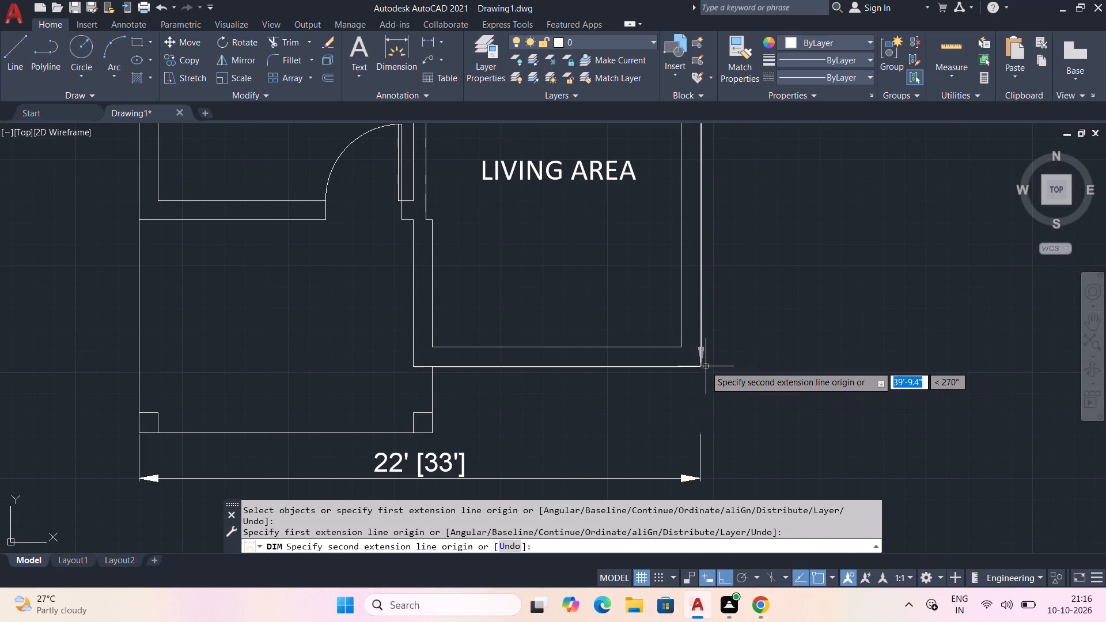
{"action": "left_click", "coordinate": [698, 366]}
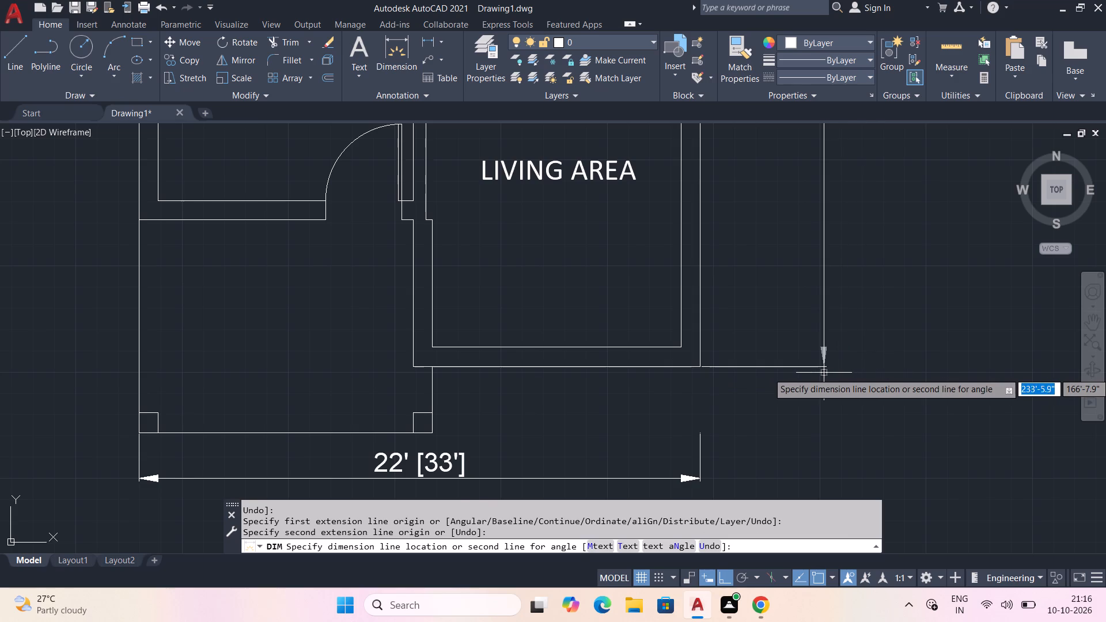
{"action": "left_click", "coordinate": [824, 373]}
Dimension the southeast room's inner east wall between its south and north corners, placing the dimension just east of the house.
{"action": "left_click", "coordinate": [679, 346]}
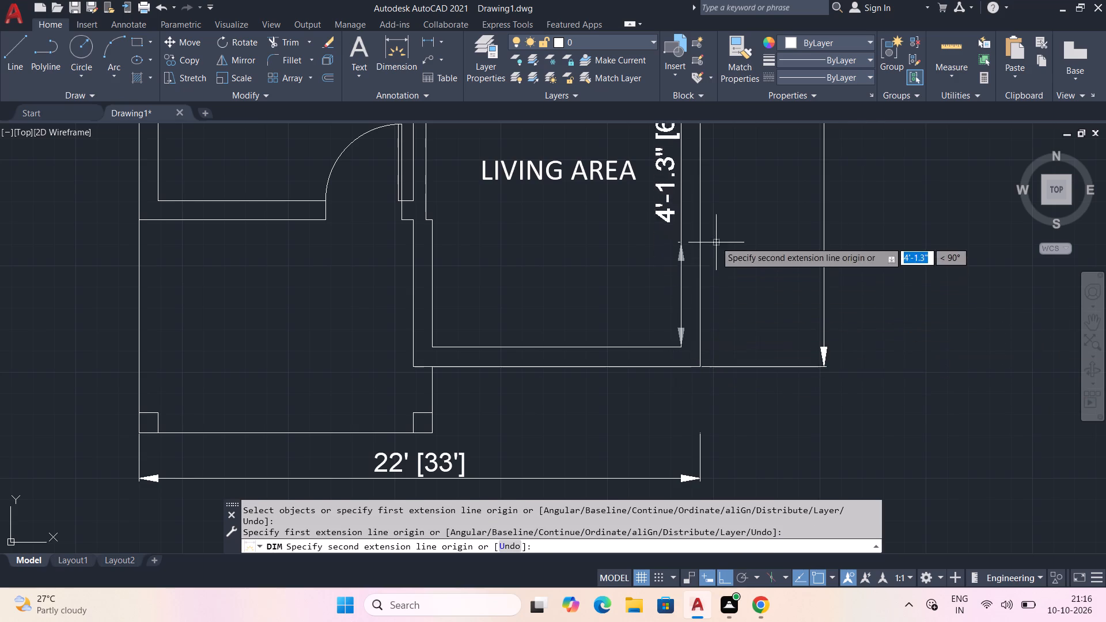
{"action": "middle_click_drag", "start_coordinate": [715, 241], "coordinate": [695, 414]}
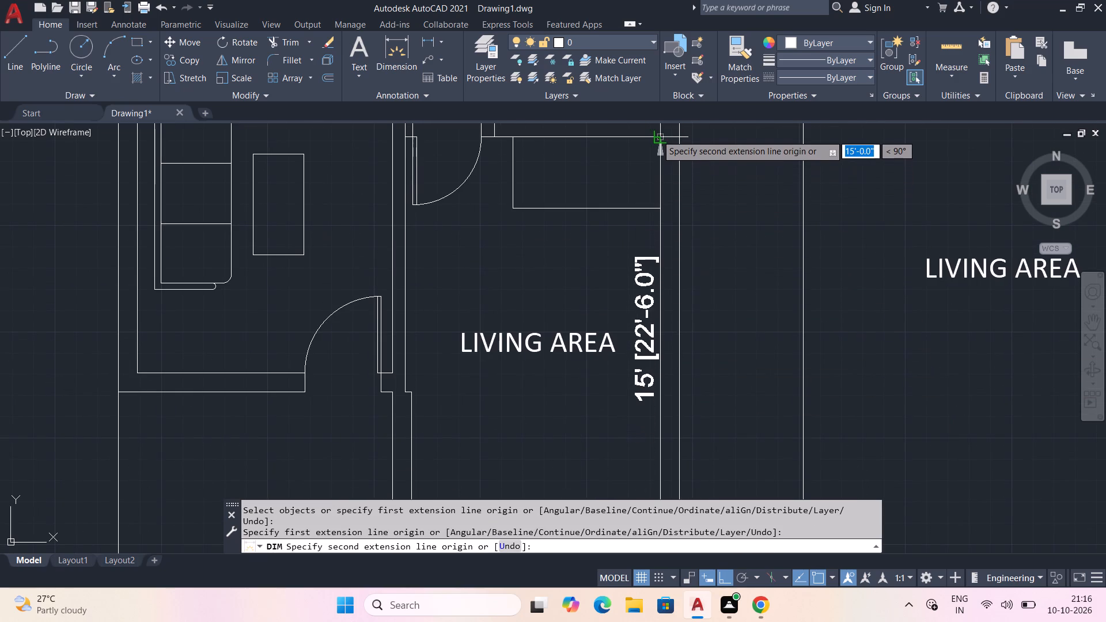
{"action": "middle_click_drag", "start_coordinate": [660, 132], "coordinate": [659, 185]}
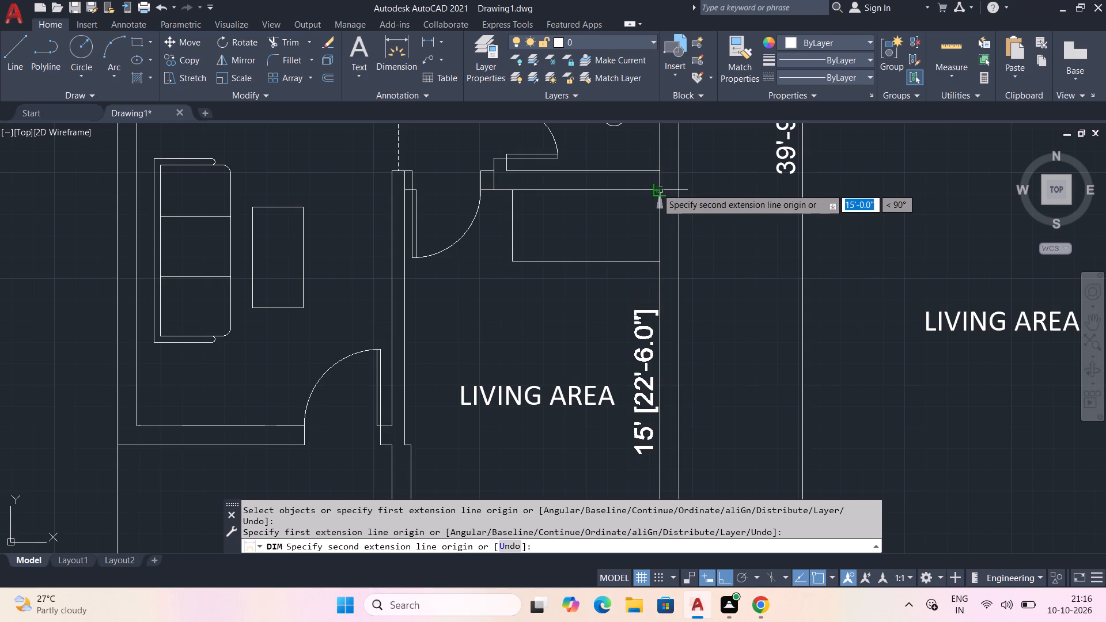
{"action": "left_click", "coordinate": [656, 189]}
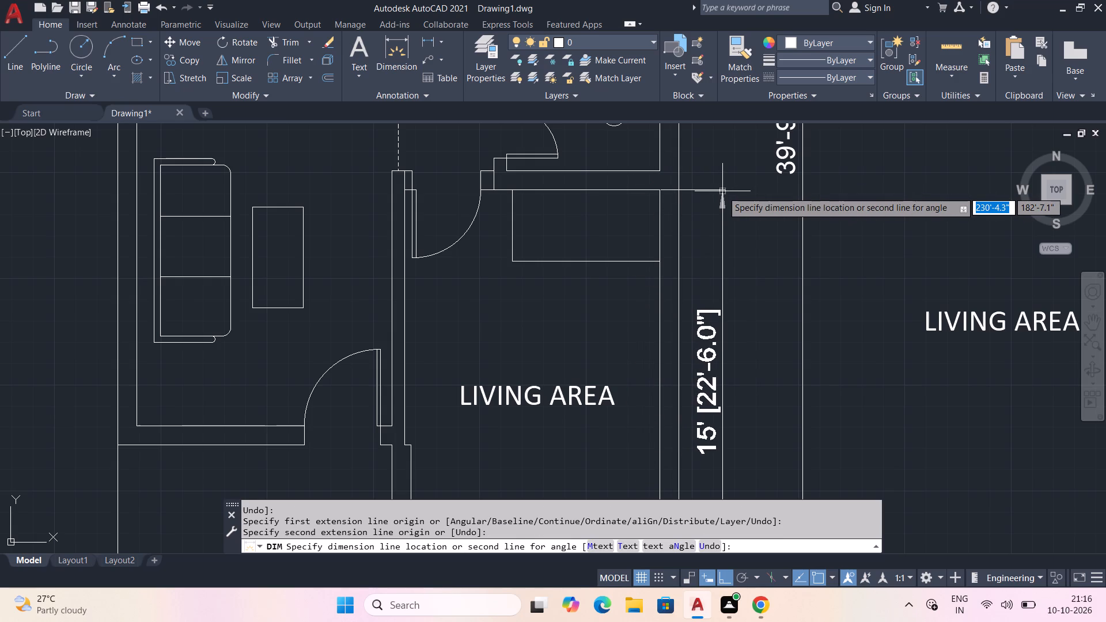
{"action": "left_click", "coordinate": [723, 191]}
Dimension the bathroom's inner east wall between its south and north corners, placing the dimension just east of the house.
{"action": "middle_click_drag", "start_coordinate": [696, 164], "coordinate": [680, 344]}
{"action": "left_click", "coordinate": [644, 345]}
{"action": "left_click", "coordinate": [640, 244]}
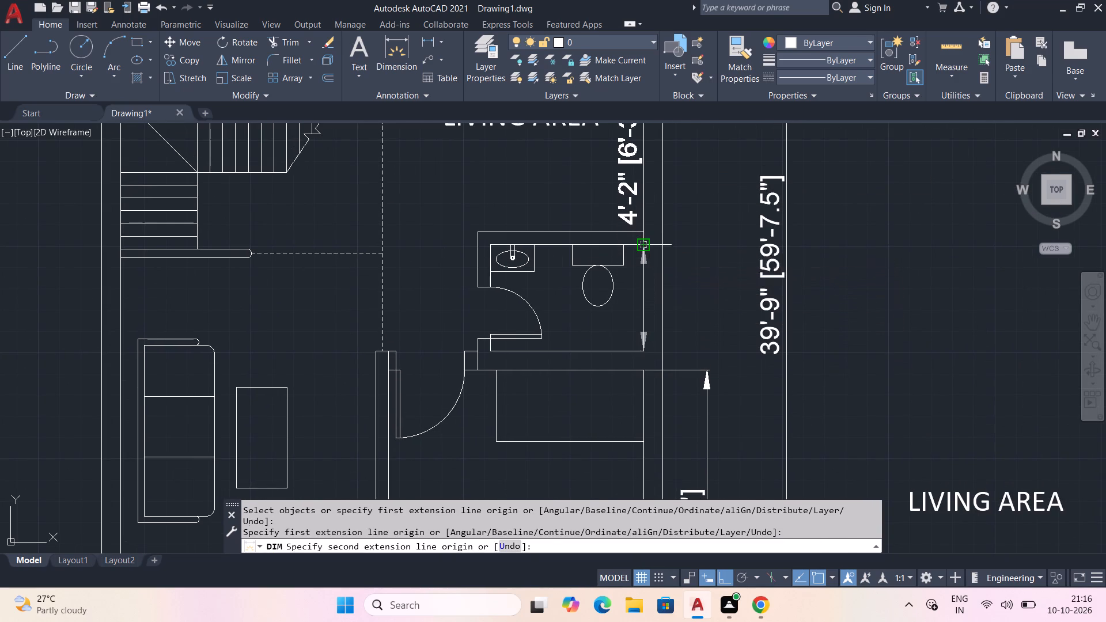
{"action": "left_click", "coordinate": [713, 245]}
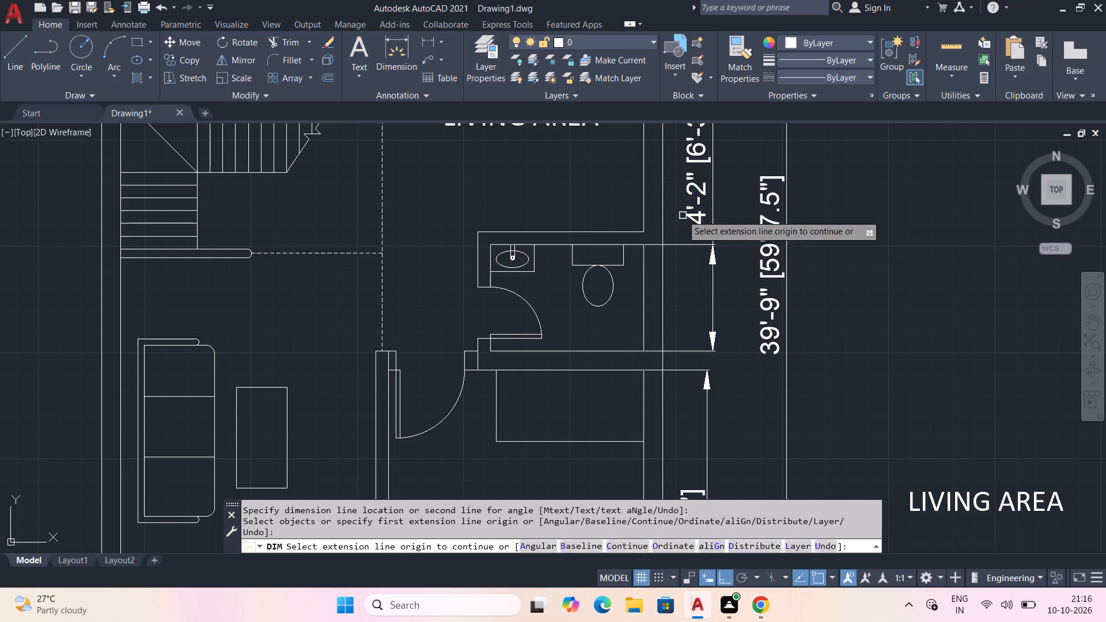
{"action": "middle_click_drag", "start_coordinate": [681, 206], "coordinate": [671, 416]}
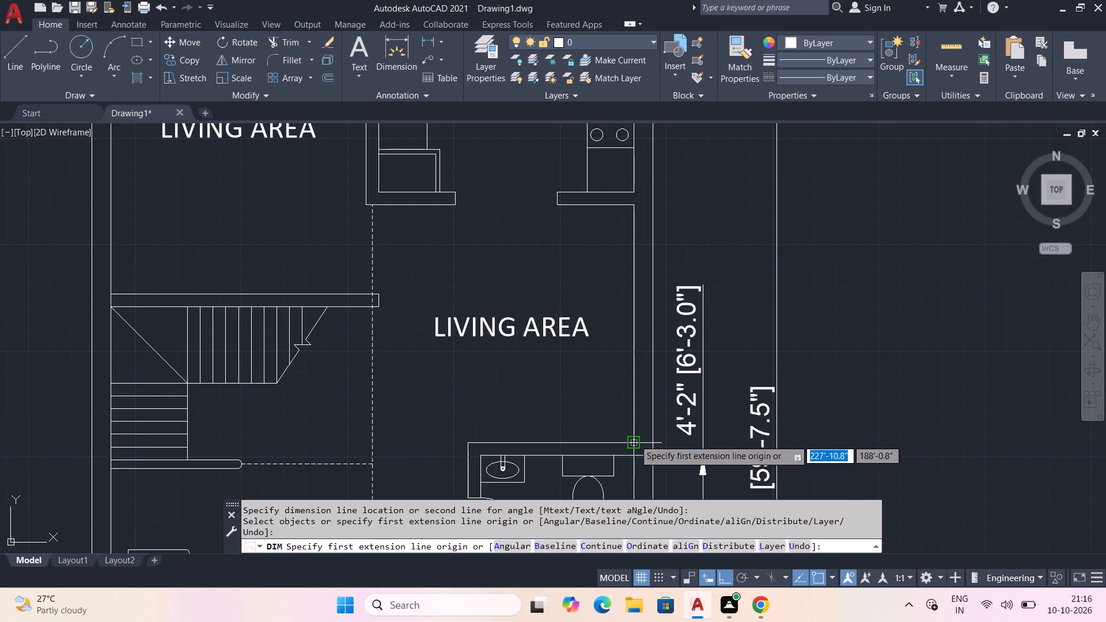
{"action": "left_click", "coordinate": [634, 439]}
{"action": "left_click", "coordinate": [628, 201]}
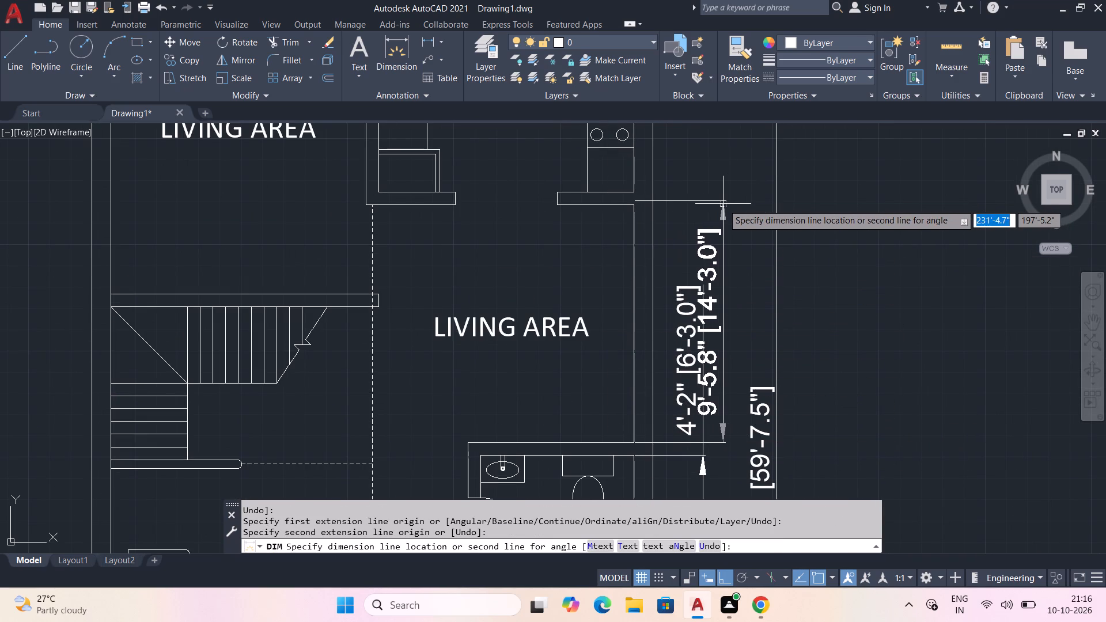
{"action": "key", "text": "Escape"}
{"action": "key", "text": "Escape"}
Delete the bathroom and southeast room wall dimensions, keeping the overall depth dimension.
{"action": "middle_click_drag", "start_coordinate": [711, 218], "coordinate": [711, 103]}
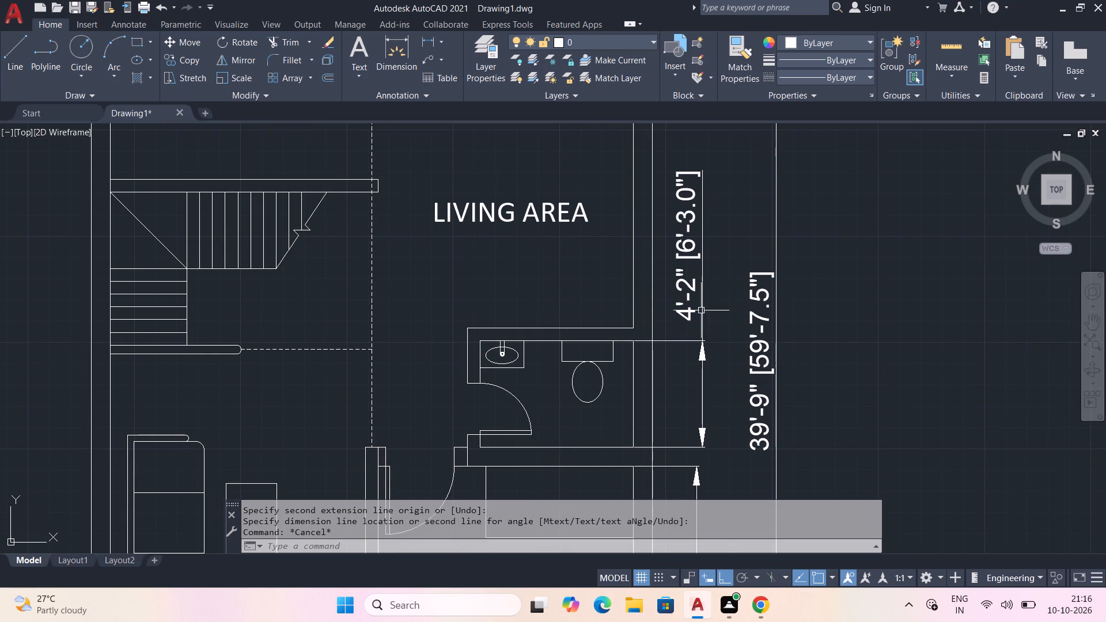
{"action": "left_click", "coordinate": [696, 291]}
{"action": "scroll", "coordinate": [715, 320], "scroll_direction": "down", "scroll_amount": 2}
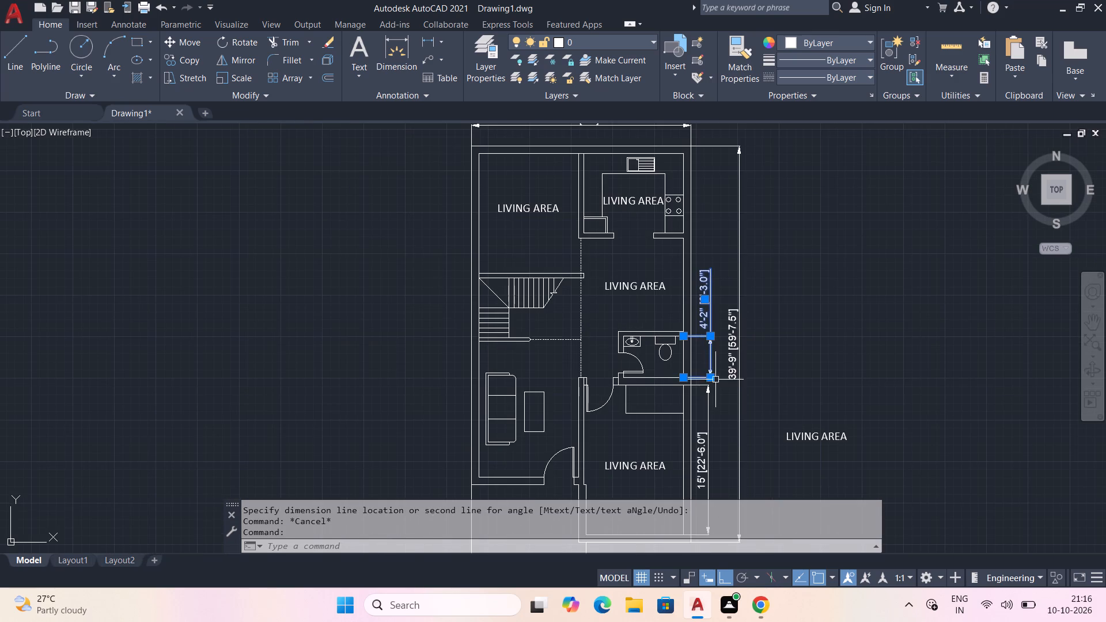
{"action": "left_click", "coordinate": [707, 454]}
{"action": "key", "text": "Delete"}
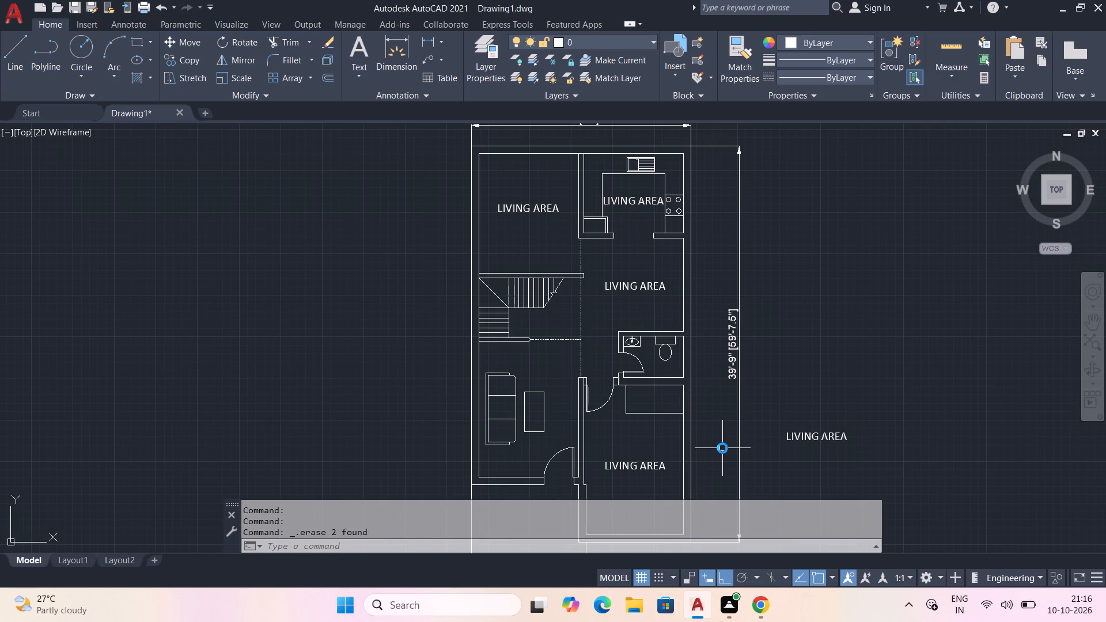
Change the southeast room's label to GUEST ROOM and widen its text frame so the label fits on one line.
{"action": "middle_click_drag", "start_coordinate": [723, 430], "coordinate": [690, 300]}
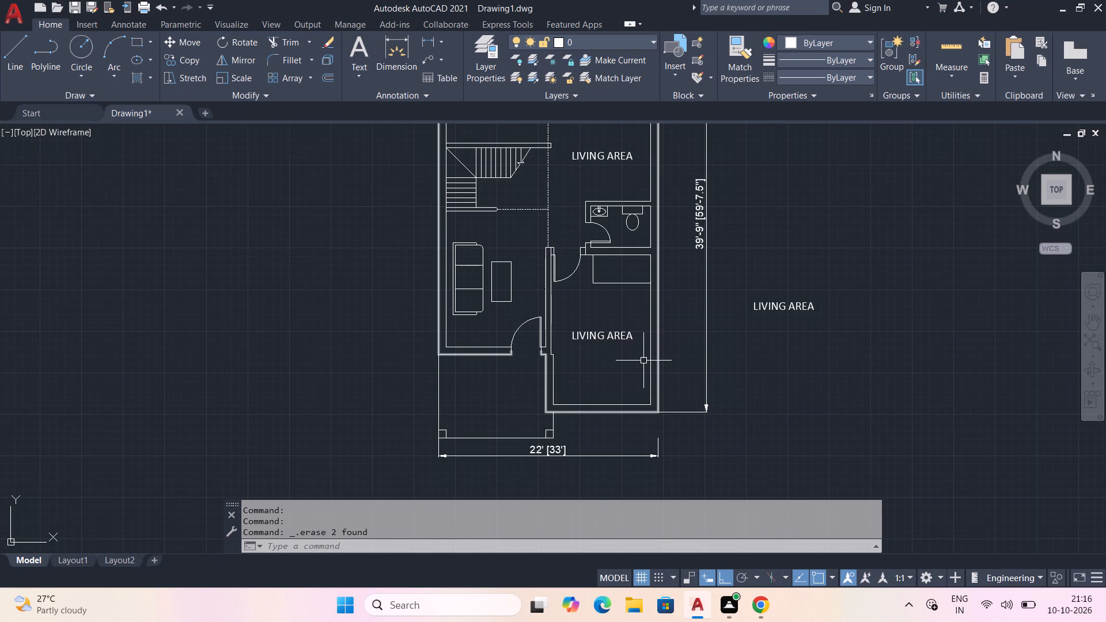
{"action": "scroll", "coordinate": [613, 341], "scroll_direction": "up", "scroll_amount": 3}
{"action": "double_click", "coordinate": [597, 329]}
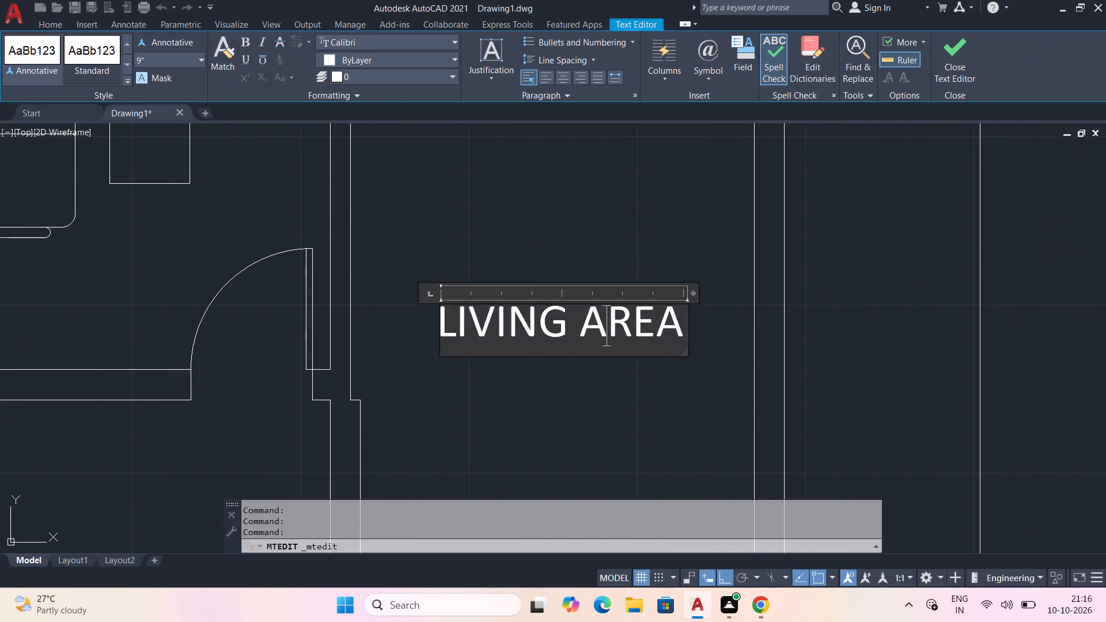
{"action": "key", "text": "ctrl+a"}
{"action": "key", "text": "BackSpace"}
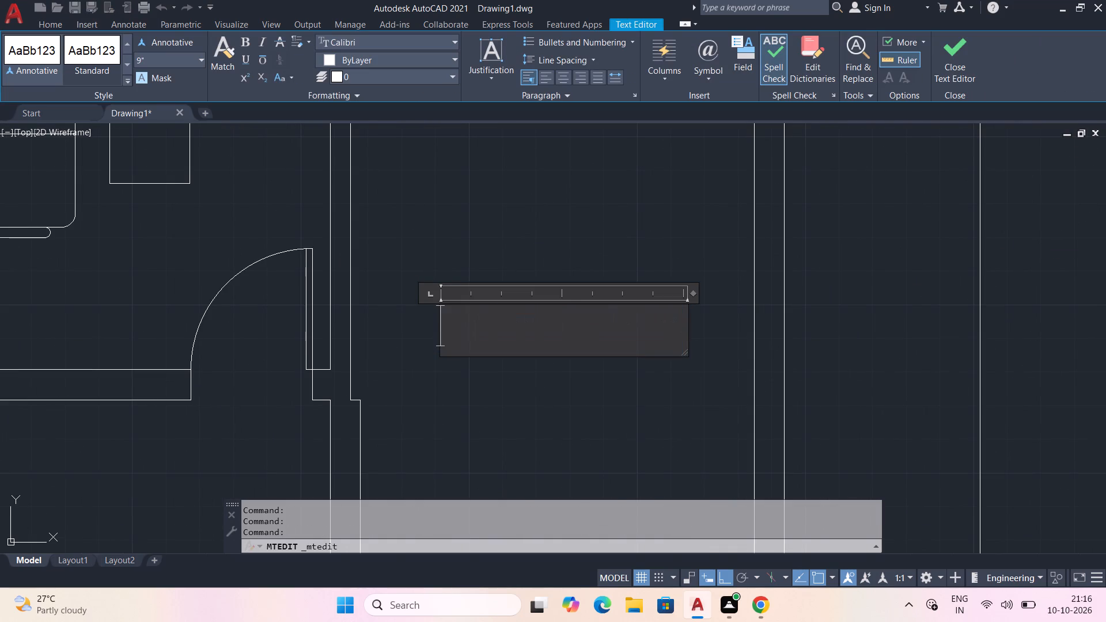
{"action": "type", "text": "GU"}
{"action": "type", "text": "EST"}
{"action": "key", "text": "space"}
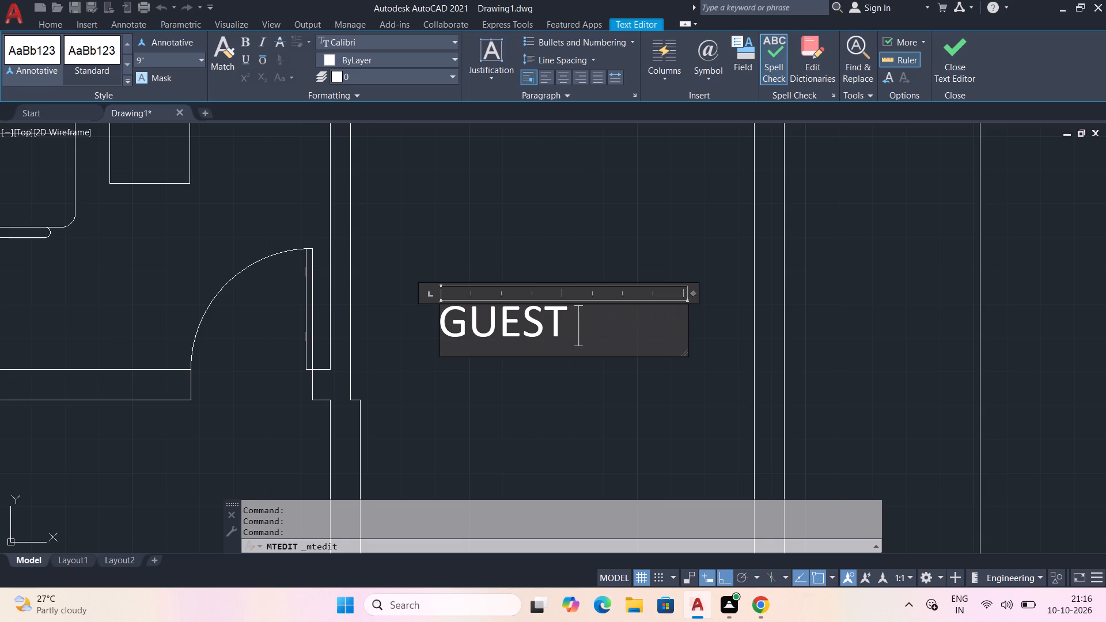
{"action": "type", "text": "ROOM"}
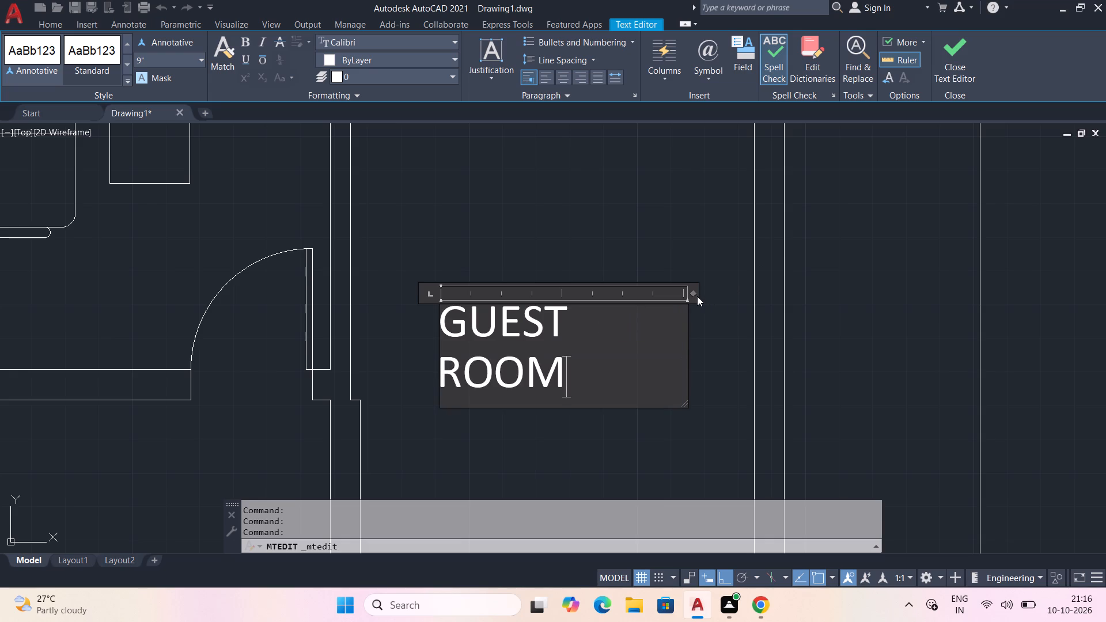
{"action": "left_click_drag", "start_coordinate": [696, 296], "coordinate": [727, 299]}
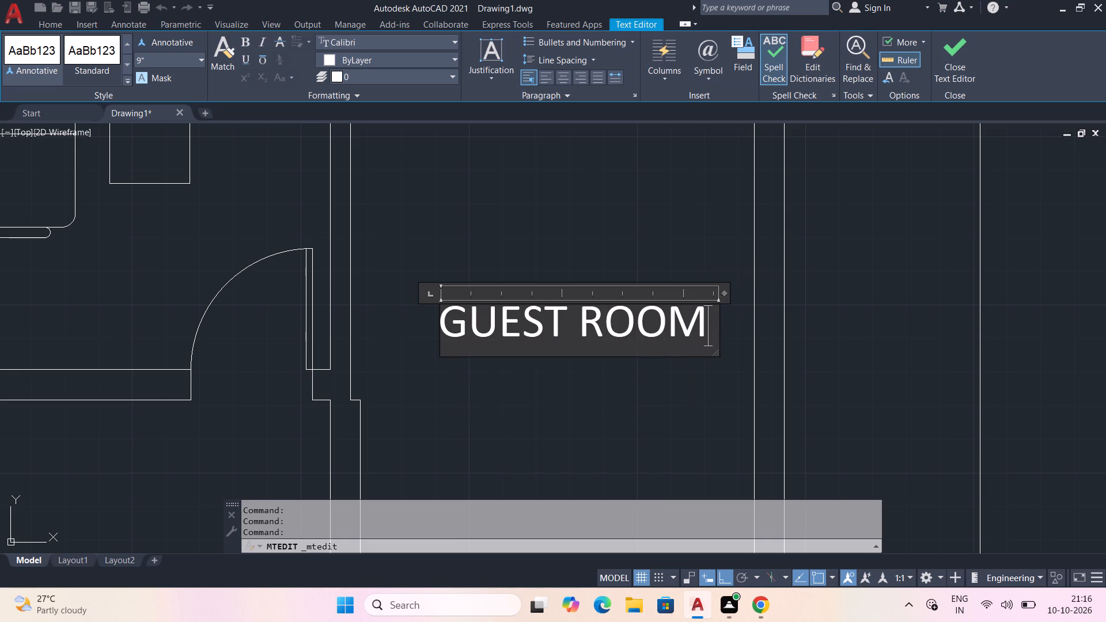
{"action": "key", "text": "ctrl+a"}
{"action": "left_click", "coordinate": [448, 221]}
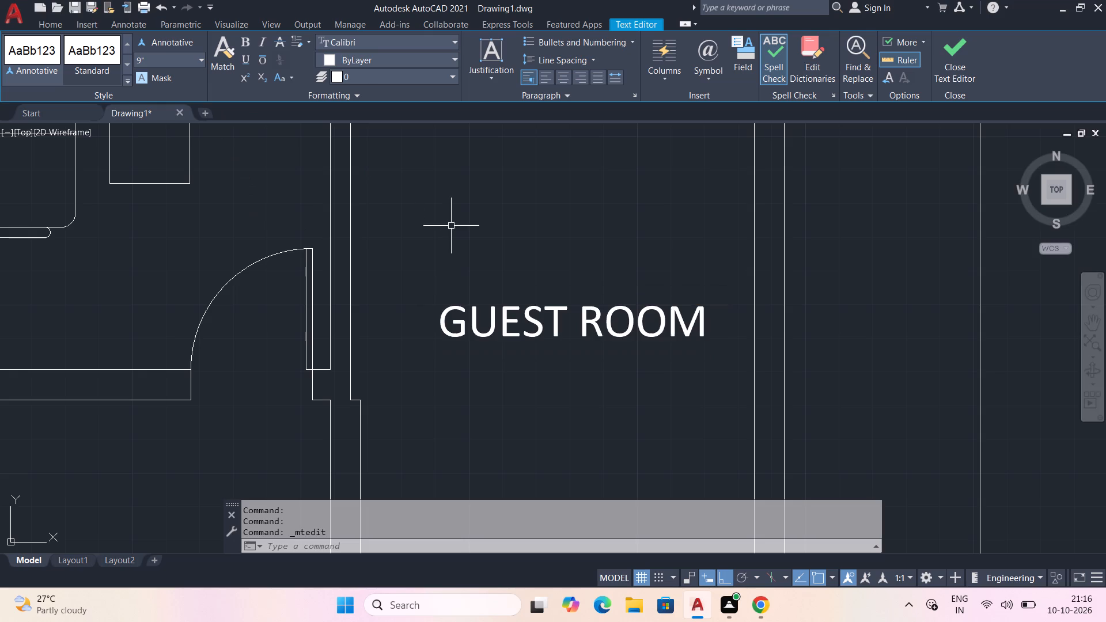
Change the label of the room between the kitchen and the bathroom to DINNING.
{"action": "scroll", "coordinate": [529, 340], "scroll_direction": "down", "scroll_amount": 4}
{"action": "scroll", "coordinate": [515, 275], "scroll_direction": "up", "scroll_amount": 1}
{"action": "middle_click_drag", "start_coordinate": [549, 212], "coordinate": [549, 249]}
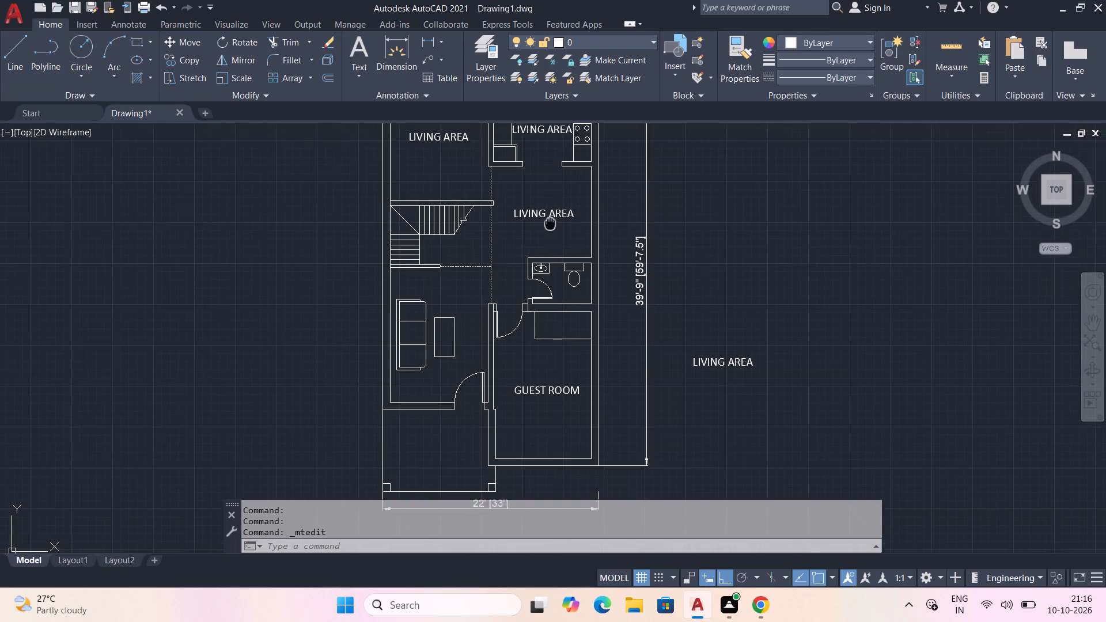
{"action": "middle_click_drag", "start_coordinate": [549, 249], "coordinate": [539, 288]}
{"action": "scroll", "coordinate": [539, 288], "scroll_direction": "up", "scroll_amount": 1}
{"action": "double_click", "coordinate": [525, 279]}
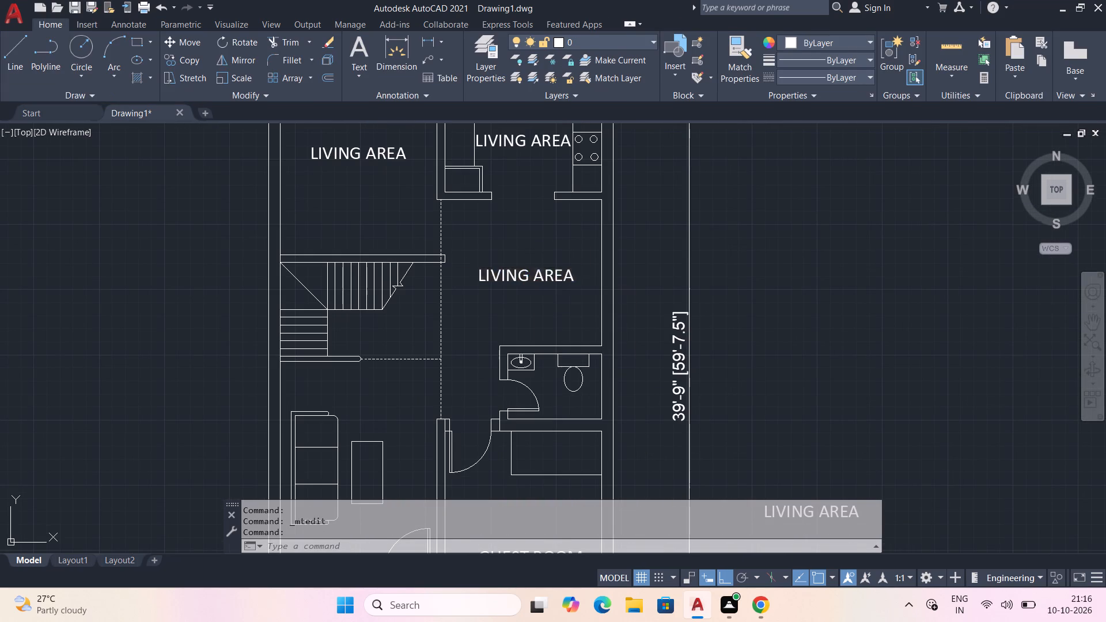
{"action": "key", "text": "ctrl+a"}
{"action": "key", "text": "BackSpace"}
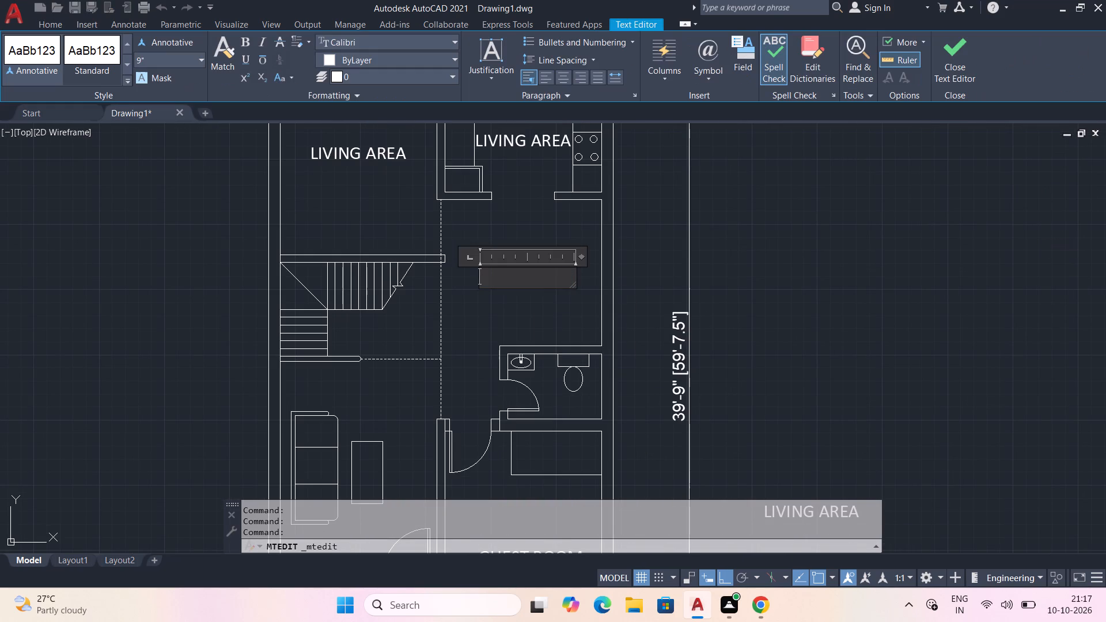
{"action": "type", "text": "DINNING"}
{"action": "left_click", "coordinate": [532, 296]}
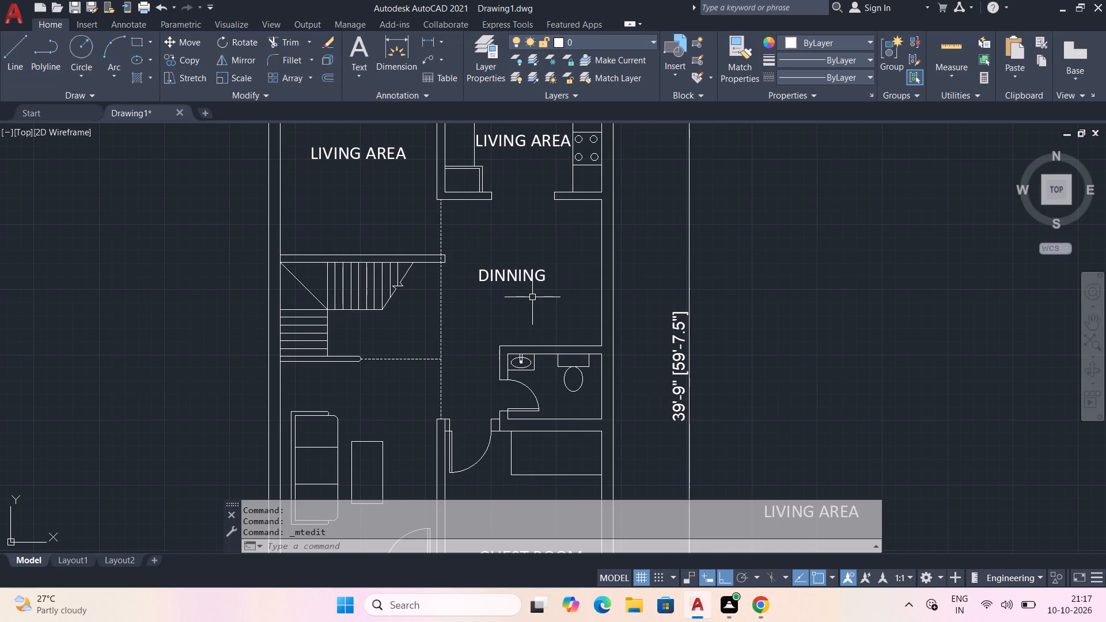
Break the northwest room's LIVING AREA label into two lines, indenting LIVING by one space and AREA by two.
{"action": "double_click", "coordinate": [384, 158]}
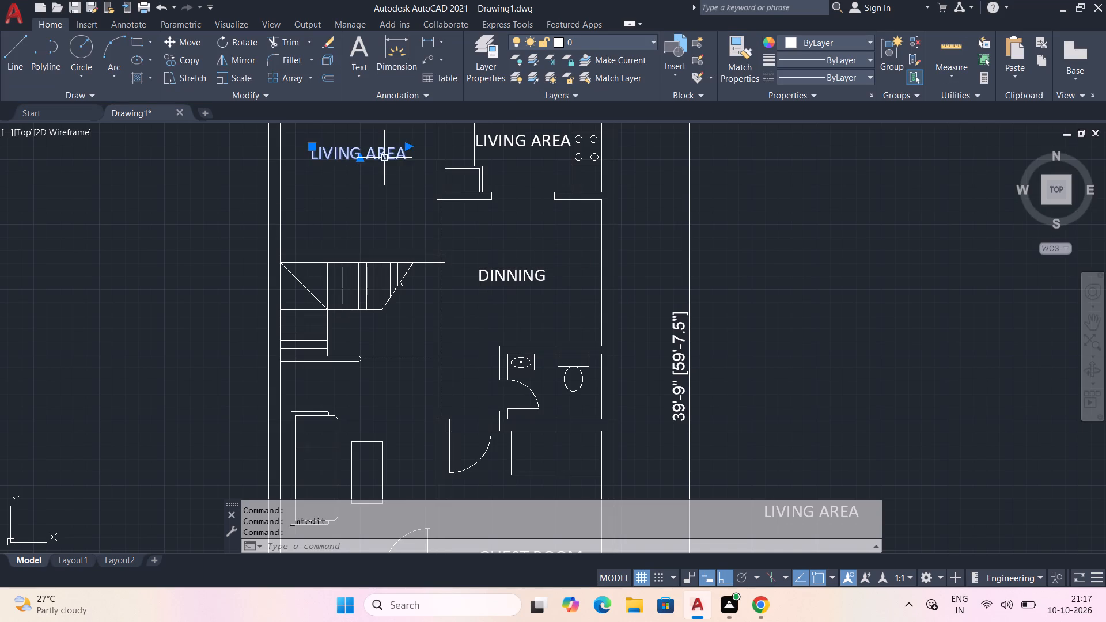
{"action": "left_click", "coordinate": [368, 212]}
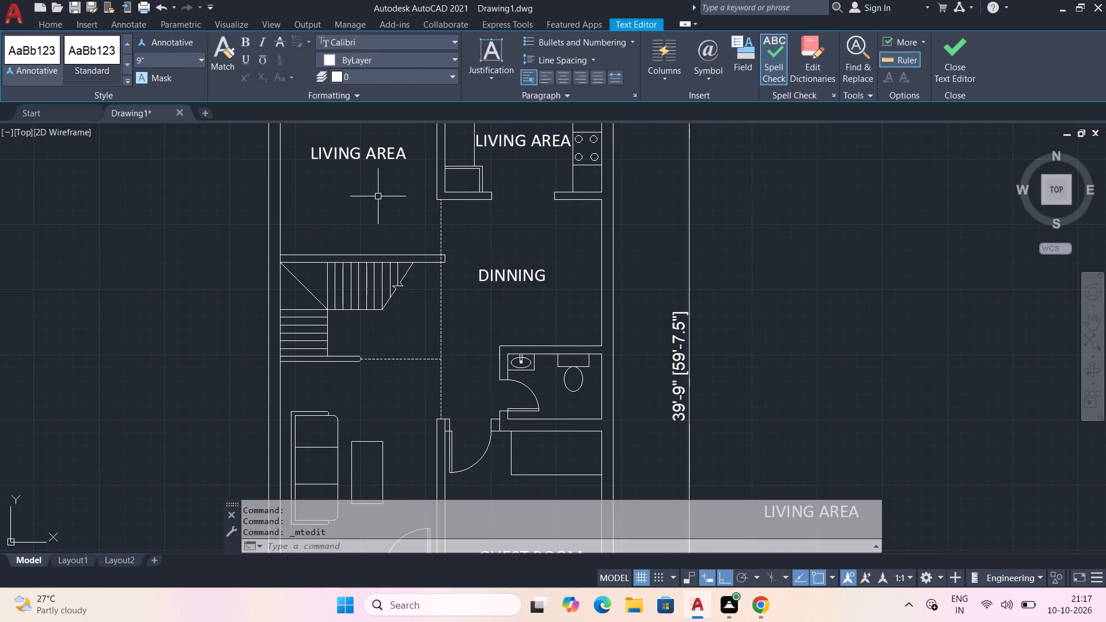
{"action": "middle_click_drag", "start_coordinate": [529, 149], "coordinate": [523, 206]}
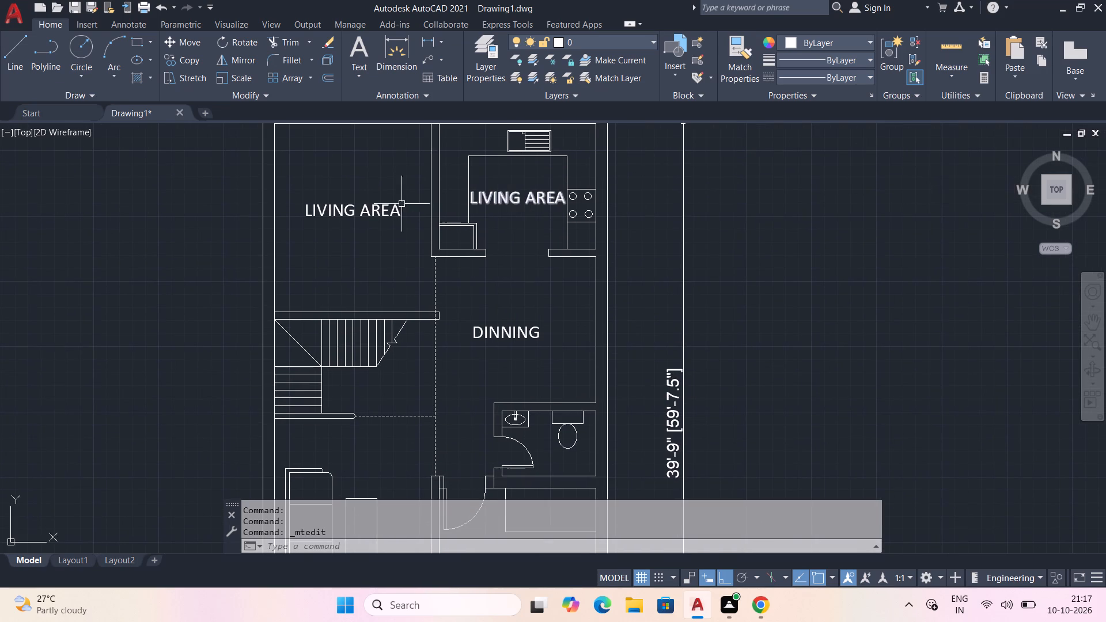
{"action": "double_click", "coordinate": [372, 210]}
{"action": "left_click", "coordinate": [363, 211]}
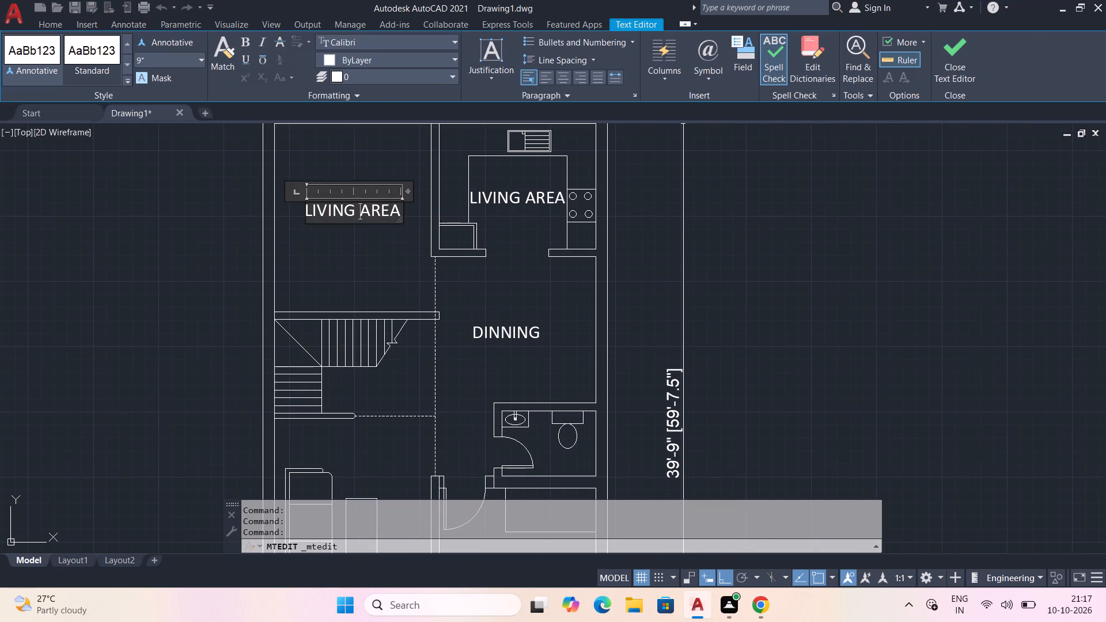
{"action": "key", "text": "Return"}
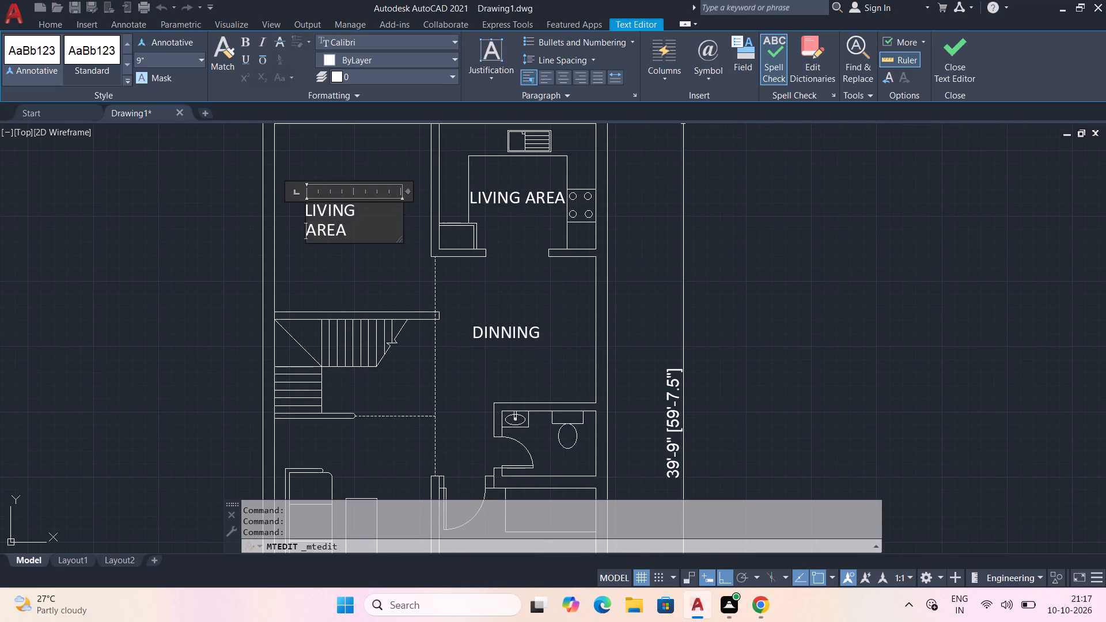
{"action": "key", "text": "space"}
{"action": "key", "text": "space"}
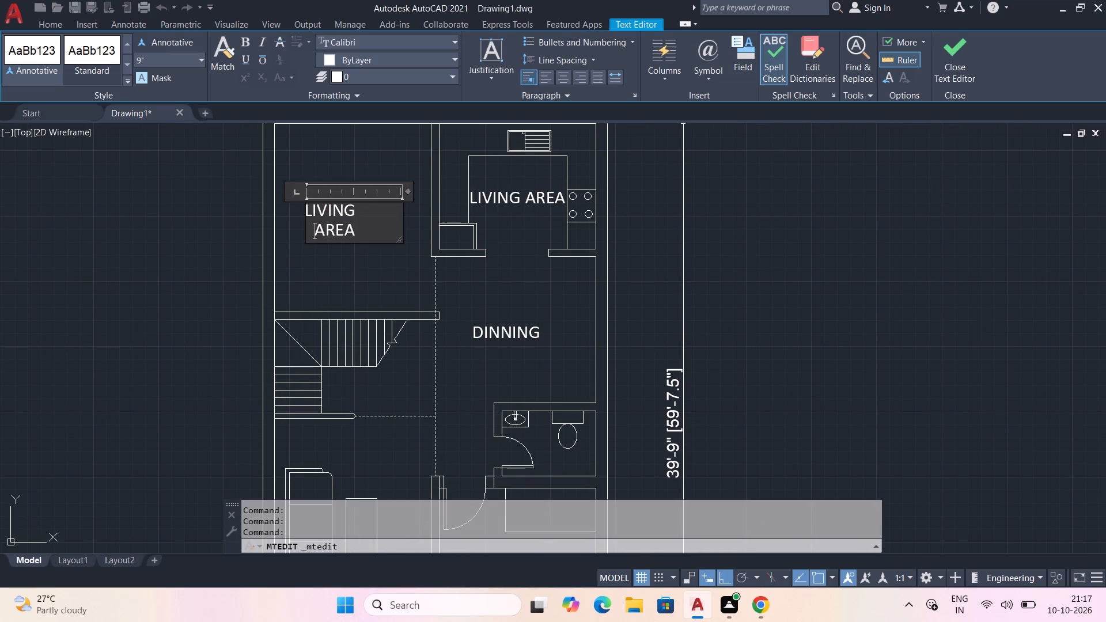
{"action": "left_click", "coordinate": [305, 213]}
{"action": "left_click", "coordinate": [306, 213]}
{"action": "double_click", "coordinate": [310, 214]}
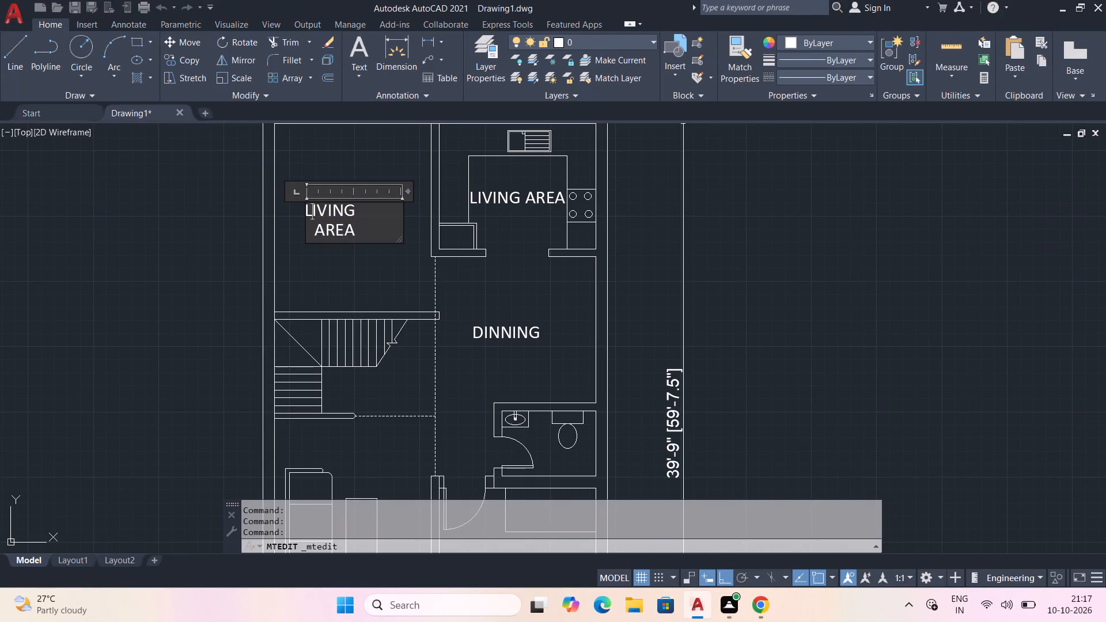
{"action": "left_click", "coordinate": [308, 214]}
{"action": "key", "text": "space"}
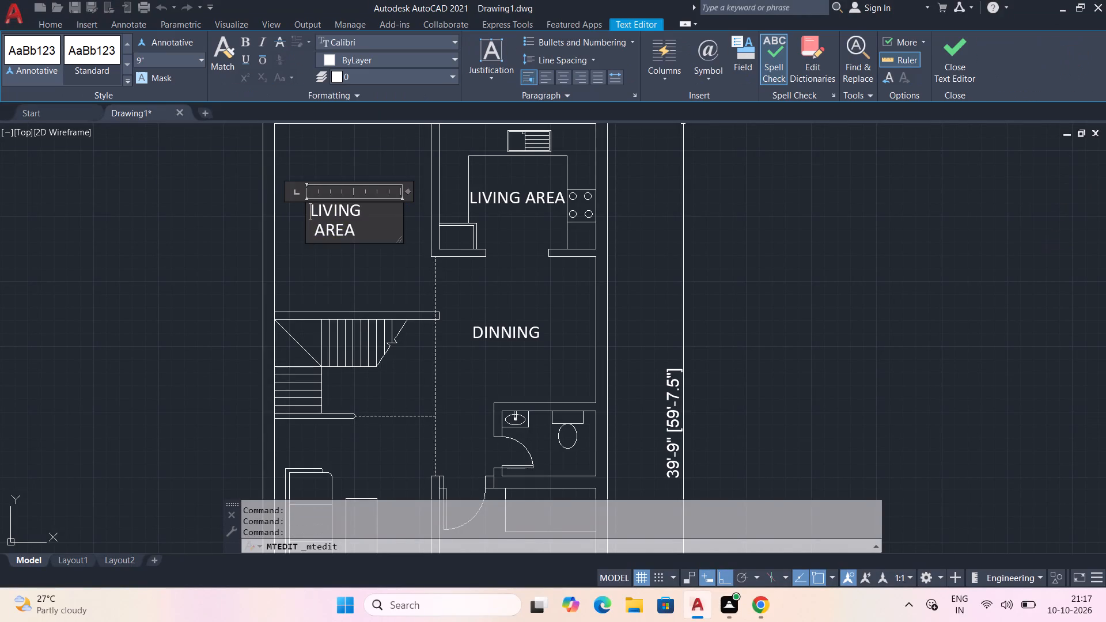
{"action": "left_click", "coordinate": [373, 184]}
{"action": "left_click", "coordinate": [392, 166]}
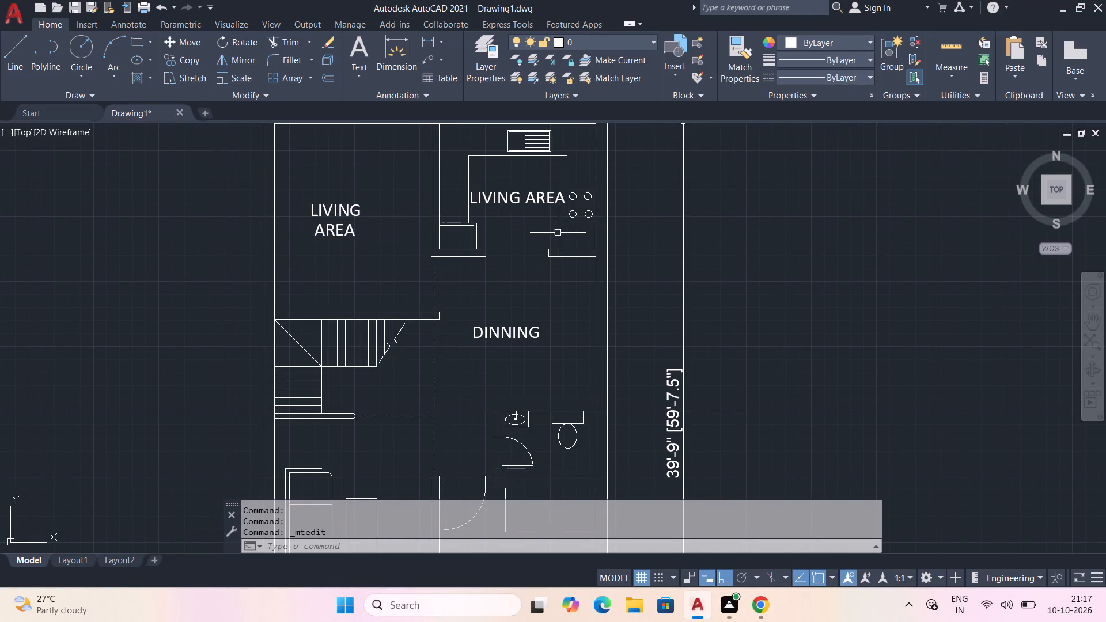
Change the kitchen's LIVING AREA label to KITCHEN and narrow its text frame to fit the word.
{"action": "double_click", "coordinate": [527, 200]}
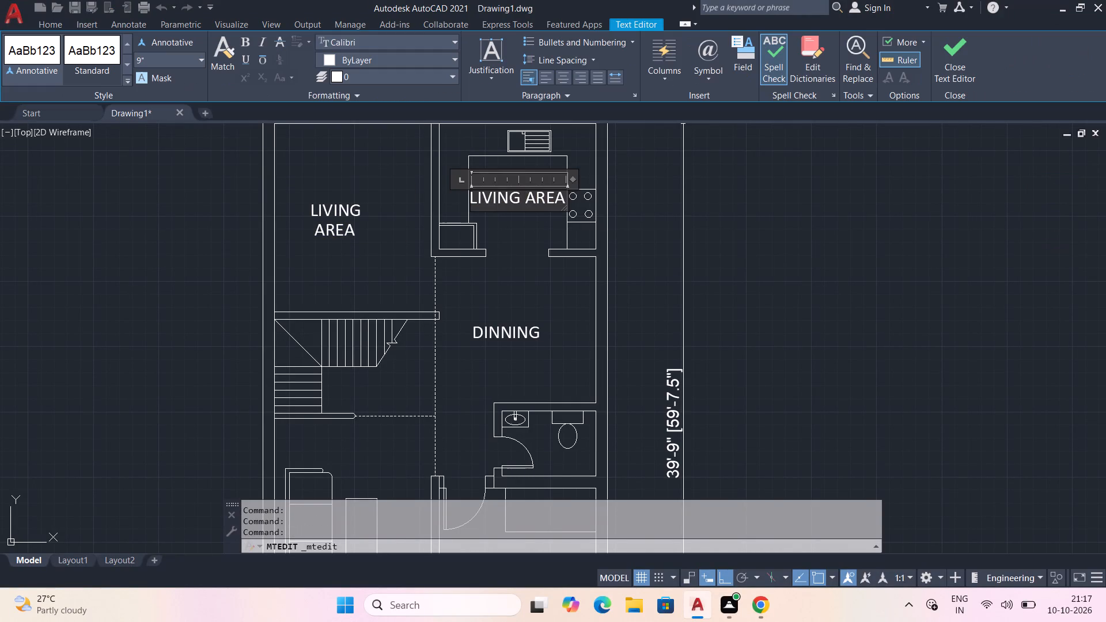
{"action": "key", "text": "ctrl+a"}
{"action": "key", "text": "BackSpace"}
{"action": "type", "text": "KI"}
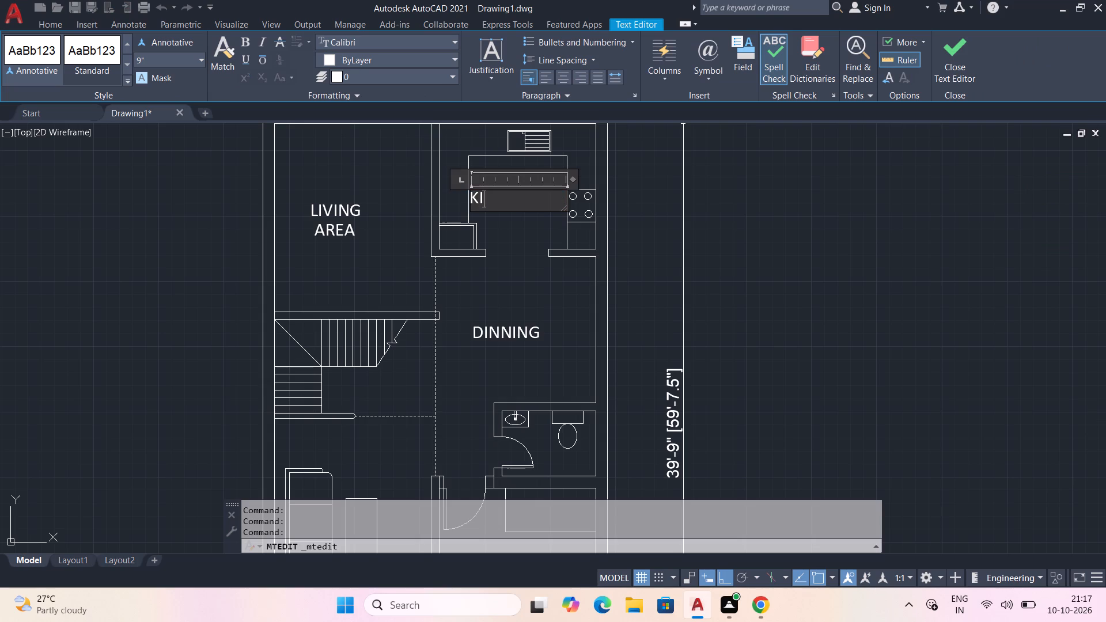
{"action": "type", "text": "TCHEN"}
{"action": "left_click_drag", "start_coordinate": [575, 181], "coordinate": [546, 184]}
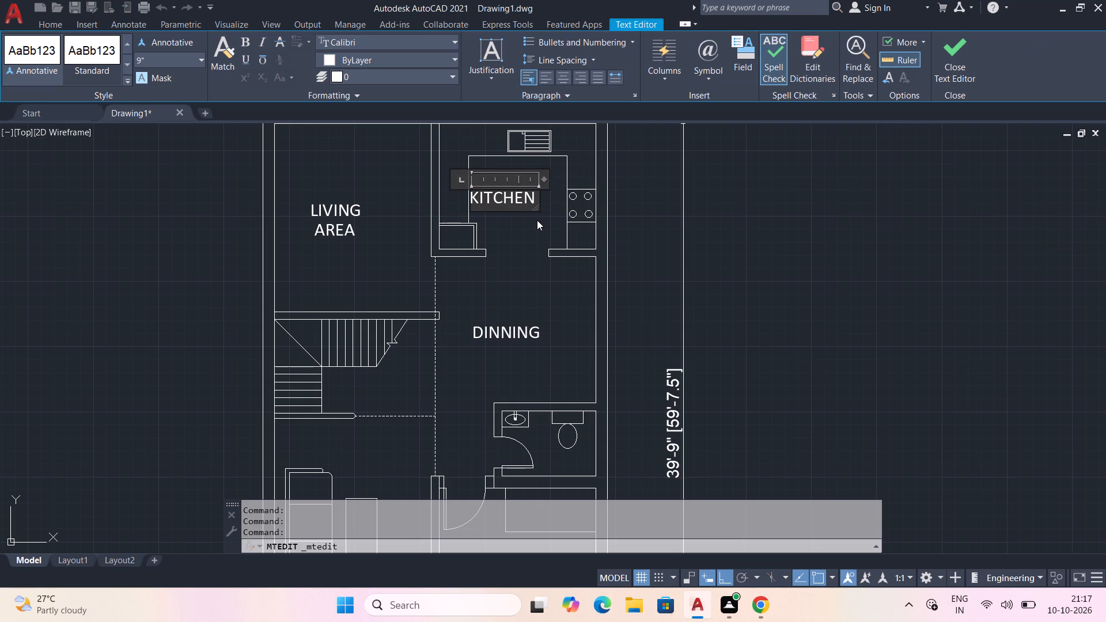
{"action": "left_click", "coordinate": [536, 221]}
Move the KITCHEN label slightly east so it sits centrally in the kitchen's open floor area.
{"action": "left_click", "coordinate": [490, 199]}
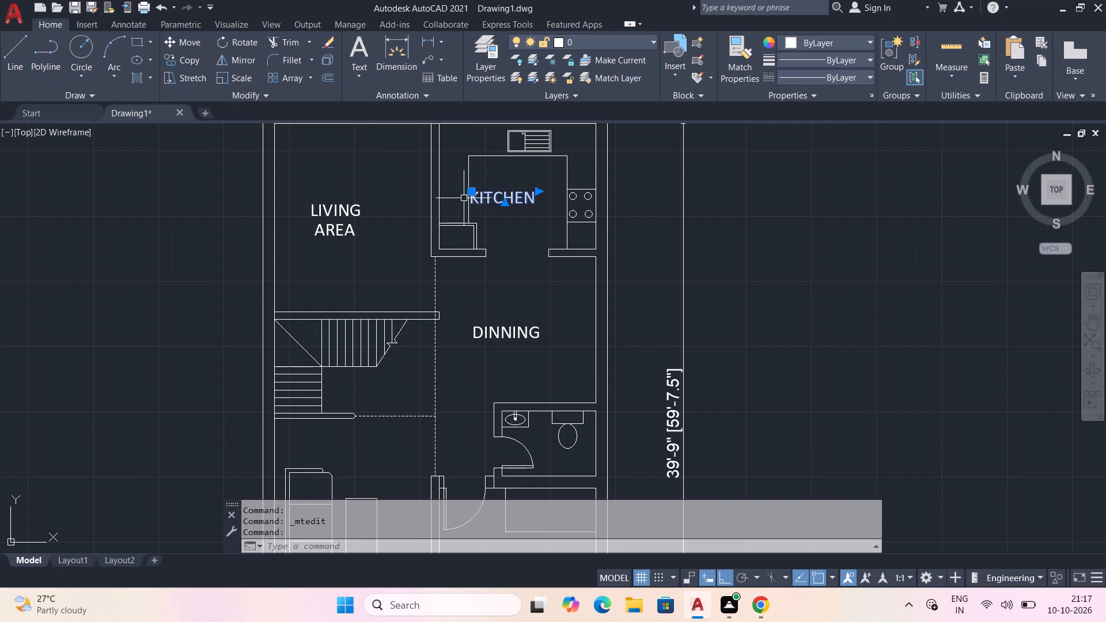
{"action": "left_click_drag", "start_coordinate": [493, 194], "coordinate": [509, 196]}
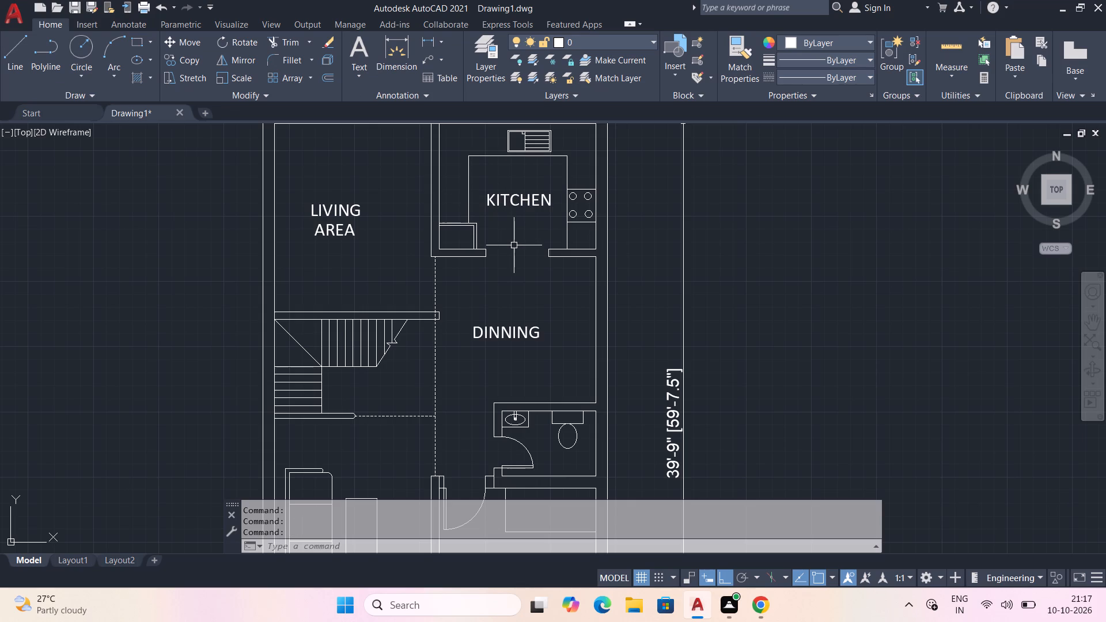
Start a window outline in the empty space west of the house: a 9" line eastward, continued by a 5' line southward.
{"action": "middle_click_drag", "start_coordinate": [531, 313], "coordinate": [521, 246]}
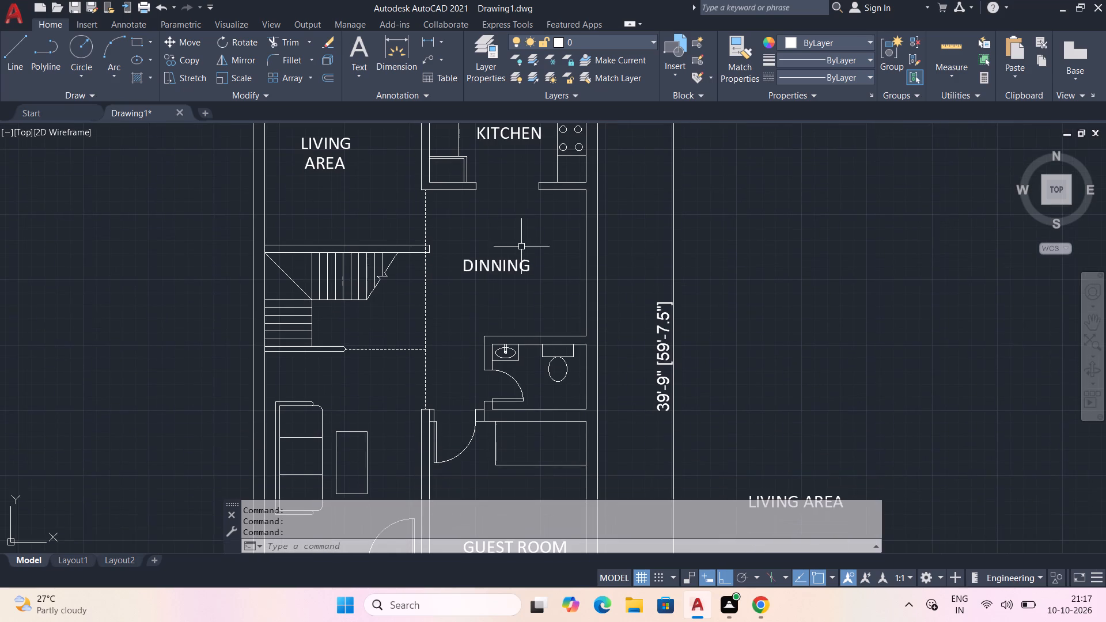
{"action": "middle_click_drag", "start_coordinate": [623, 279], "coordinate": [588, 223]}
{"action": "scroll", "coordinate": [560, 296], "scroll_direction": "down", "scroll_amount": 2}
{"action": "scroll", "coordinate": [451, 269], "scroll_direction": "up", "scroll_amount": 1}
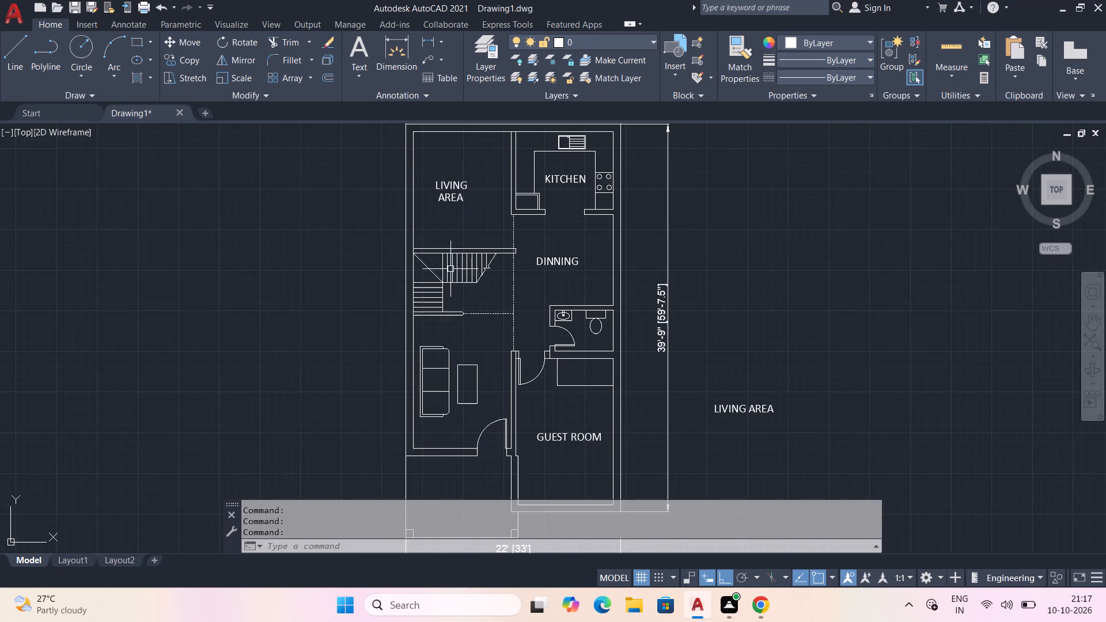
{"action": "left_click", "coordinate": [18, 51]}
{"action": "left_click", "coordinate": [134, 222]}
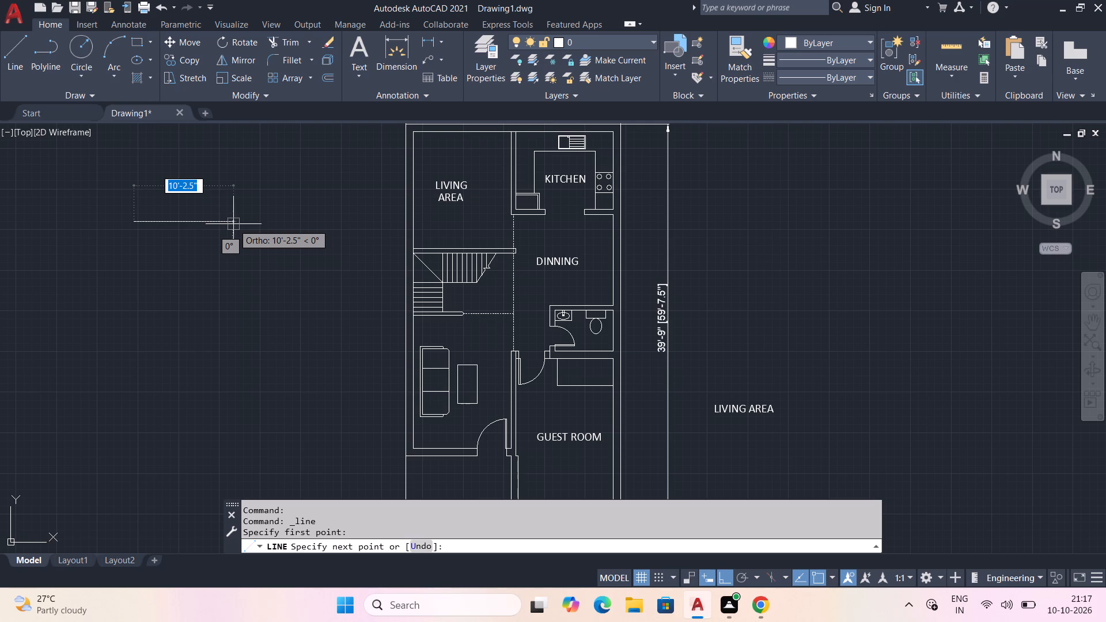
{"action": "key", "text": "9"}
{"action": "key", "text": "apostrophe"}
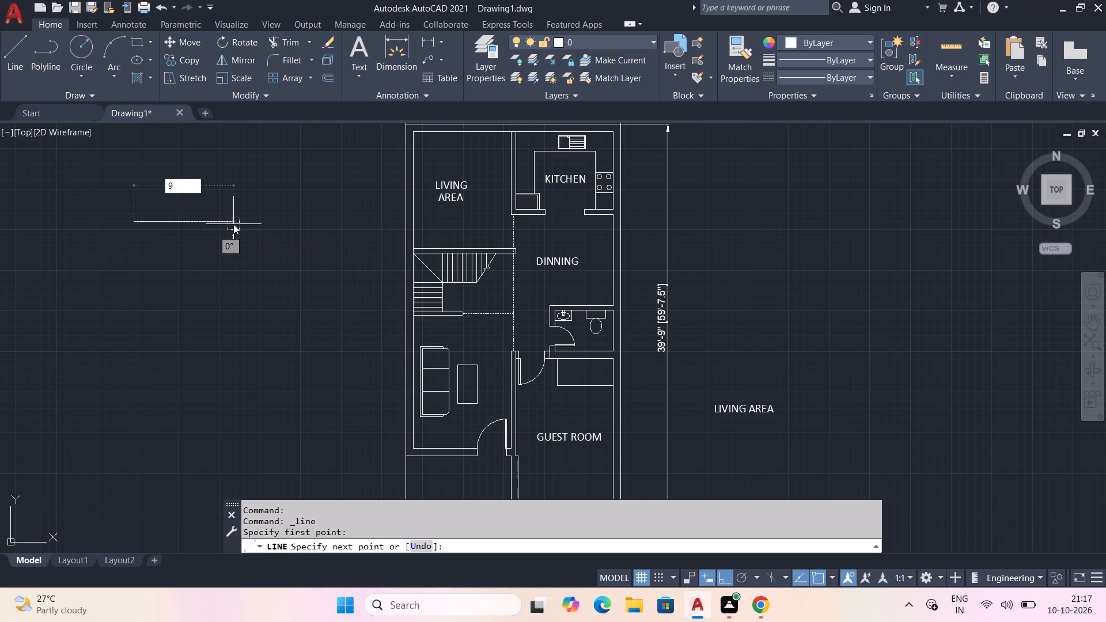
{"action": "key", "text": "BackSpace"}
{"action": "type", "text": "\""}
{"action": "key", "text": "space"}
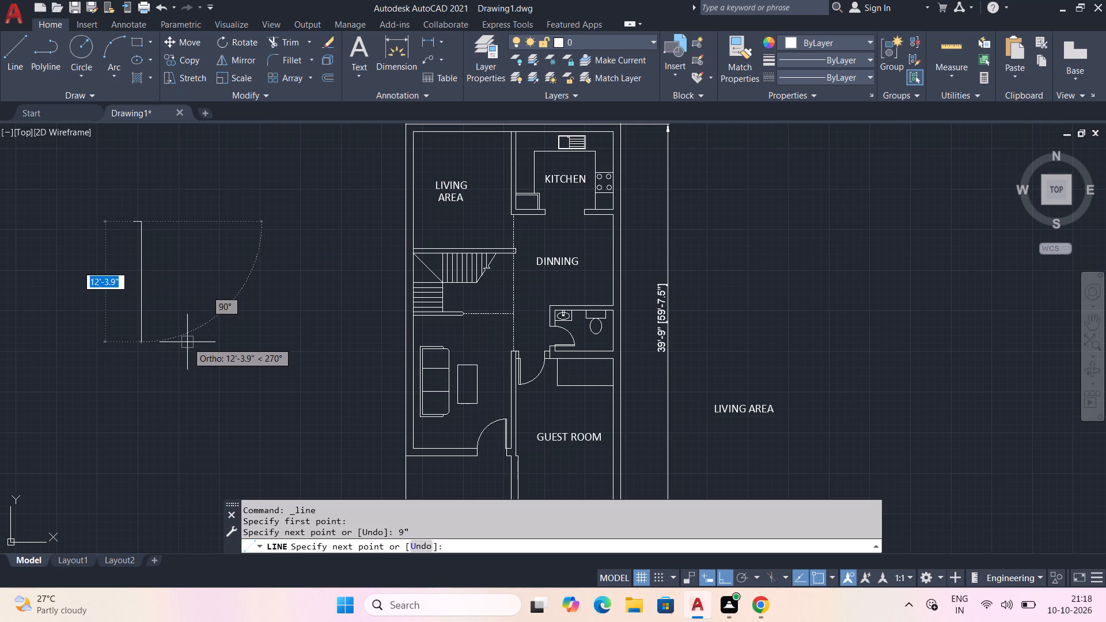
{"action": "key", "text": "5"}
{"action": "key", "text": "apostrophe"}
{"action": "key", "text": "Return"}
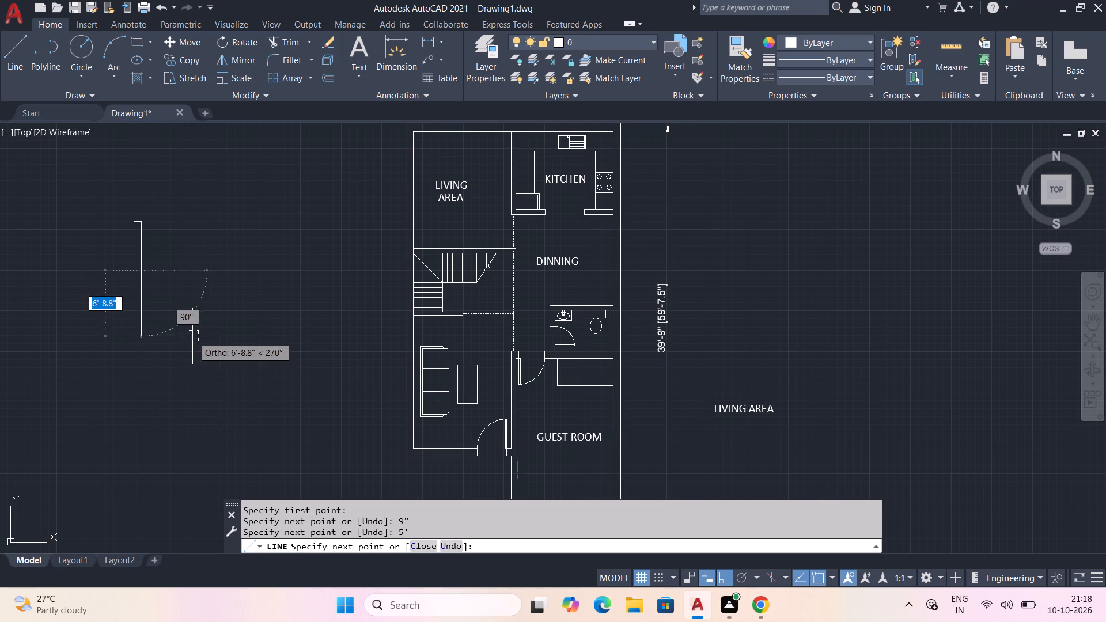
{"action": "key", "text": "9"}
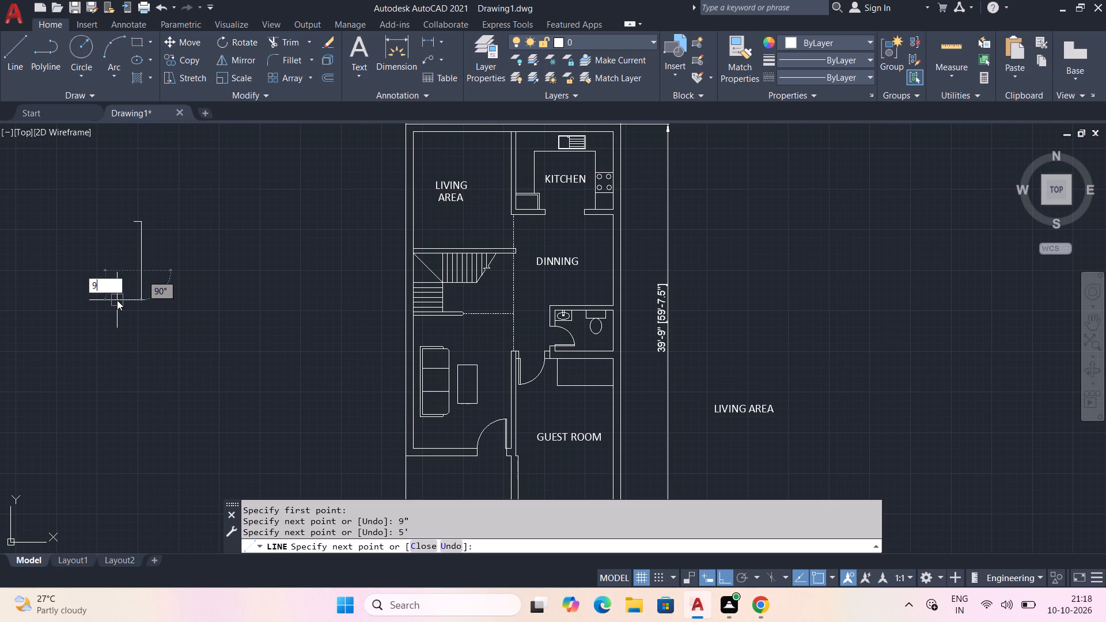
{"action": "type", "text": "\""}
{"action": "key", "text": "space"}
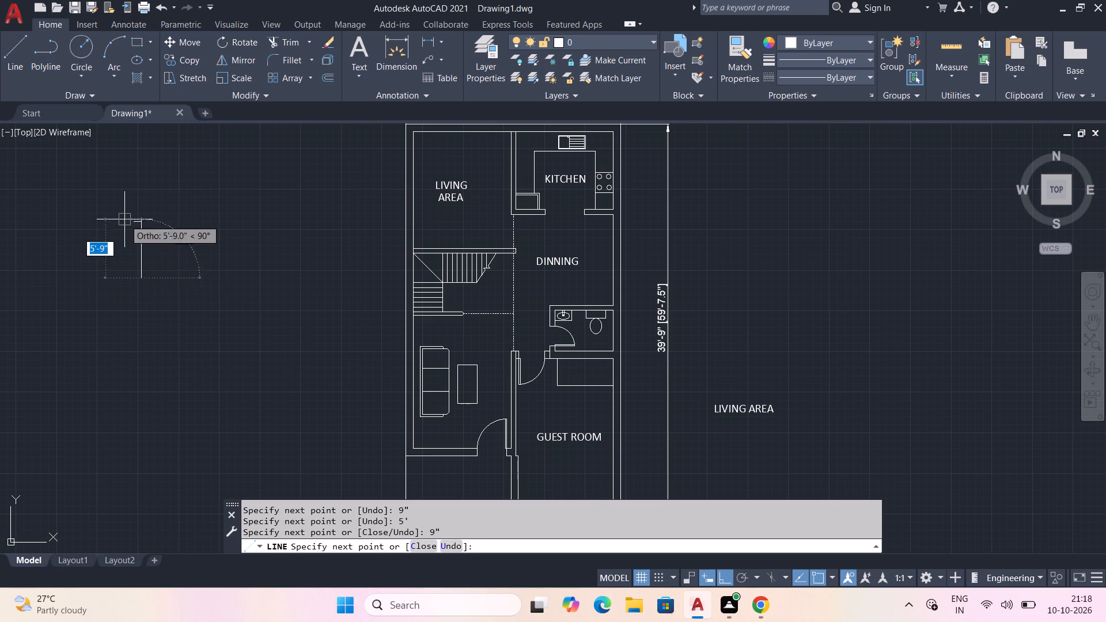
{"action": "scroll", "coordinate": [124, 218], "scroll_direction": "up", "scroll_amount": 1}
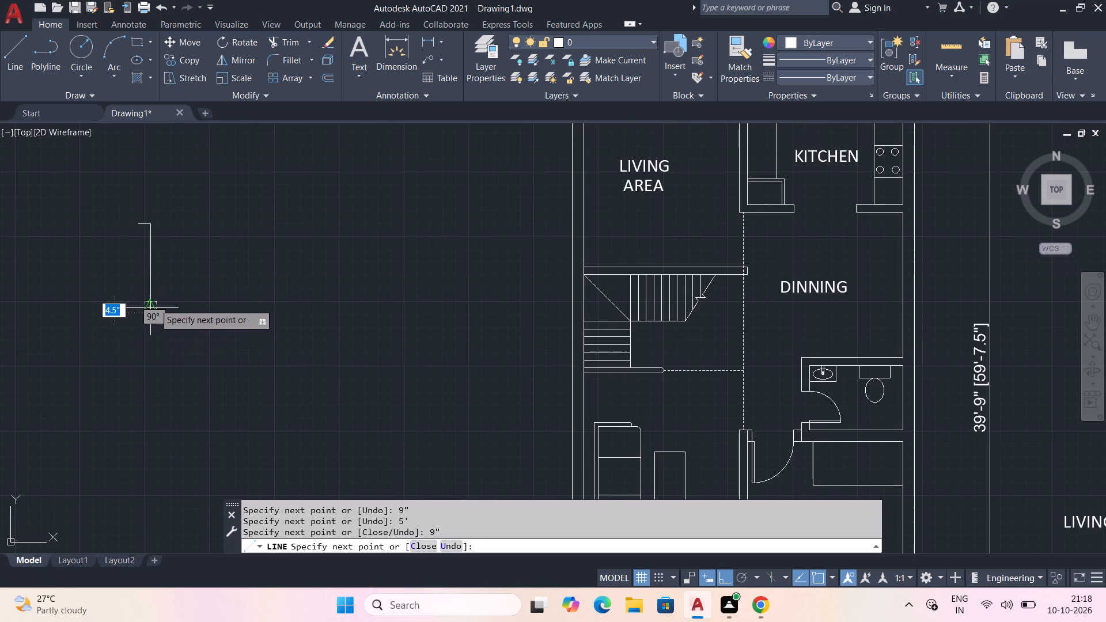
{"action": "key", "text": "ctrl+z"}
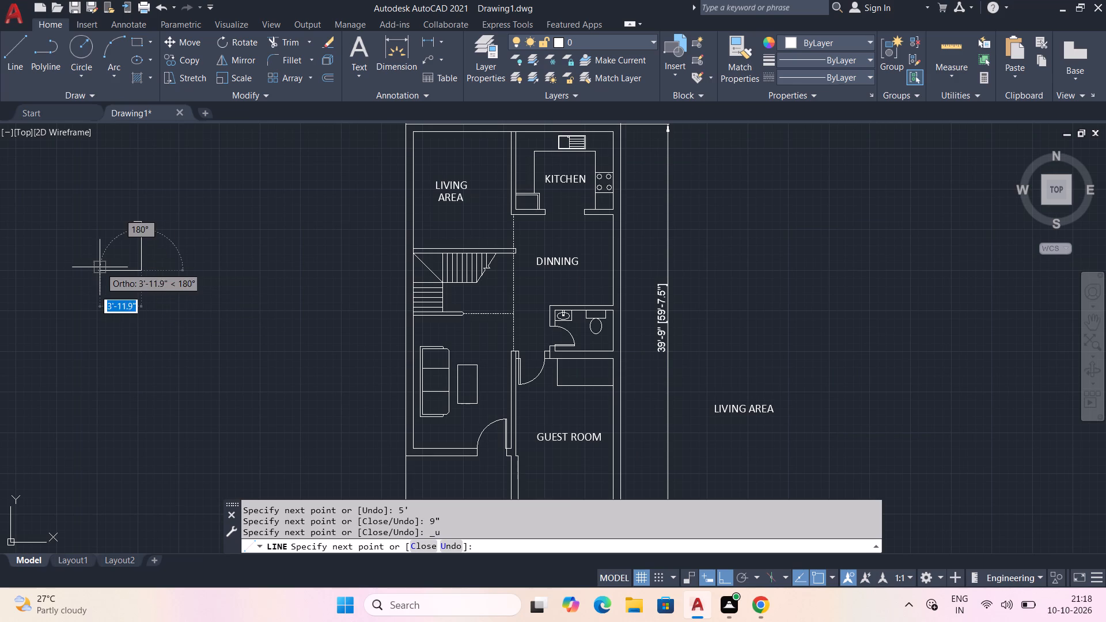
Add the outline's 9" south edge heading west and close the rectangle with a line along its west side.
{"action": "key", "text": "9"}
{"action": "type", "text": "\""}
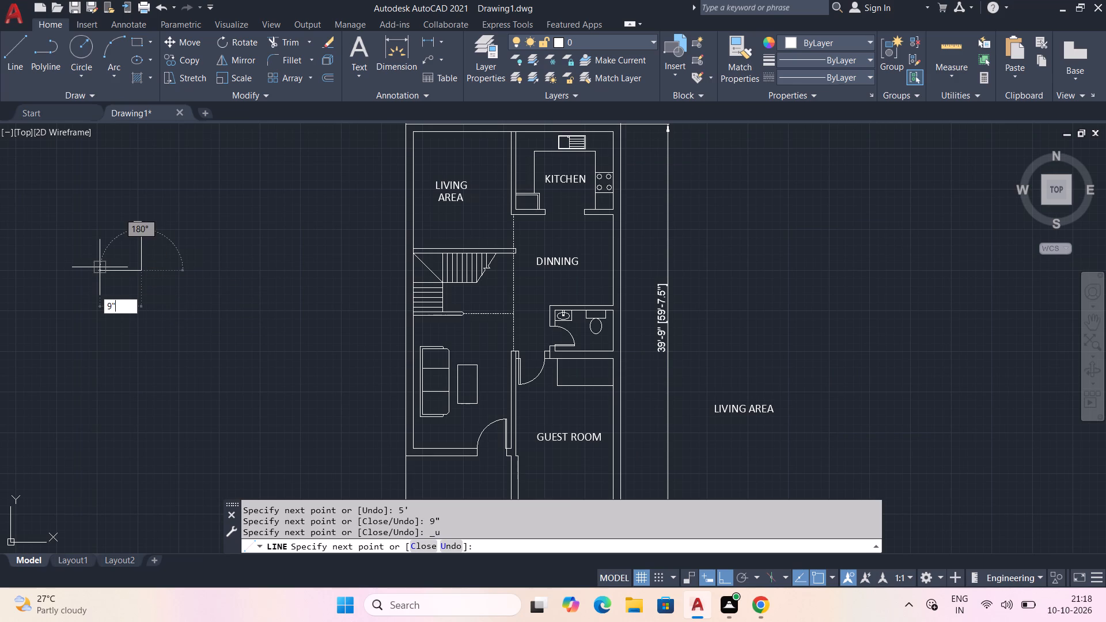
{"action": "key", "text": "space"}
{"action": "scroll", "coordinate": [120, 237], "scroll_direction": "up", "scroll_amount": 2}
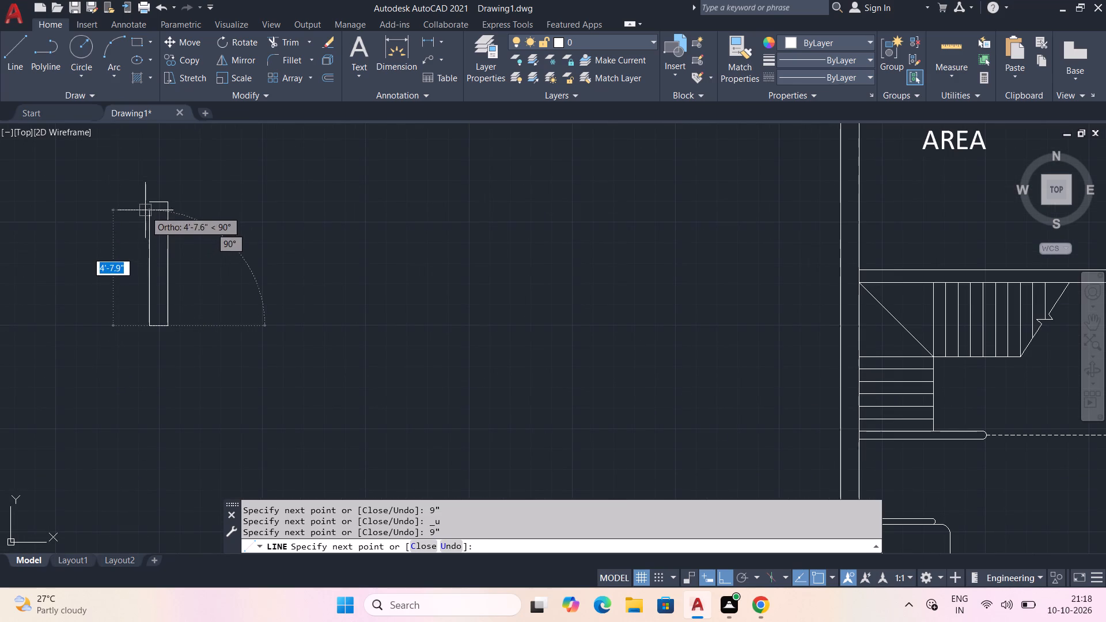
{"action": "key", "text": "space"}
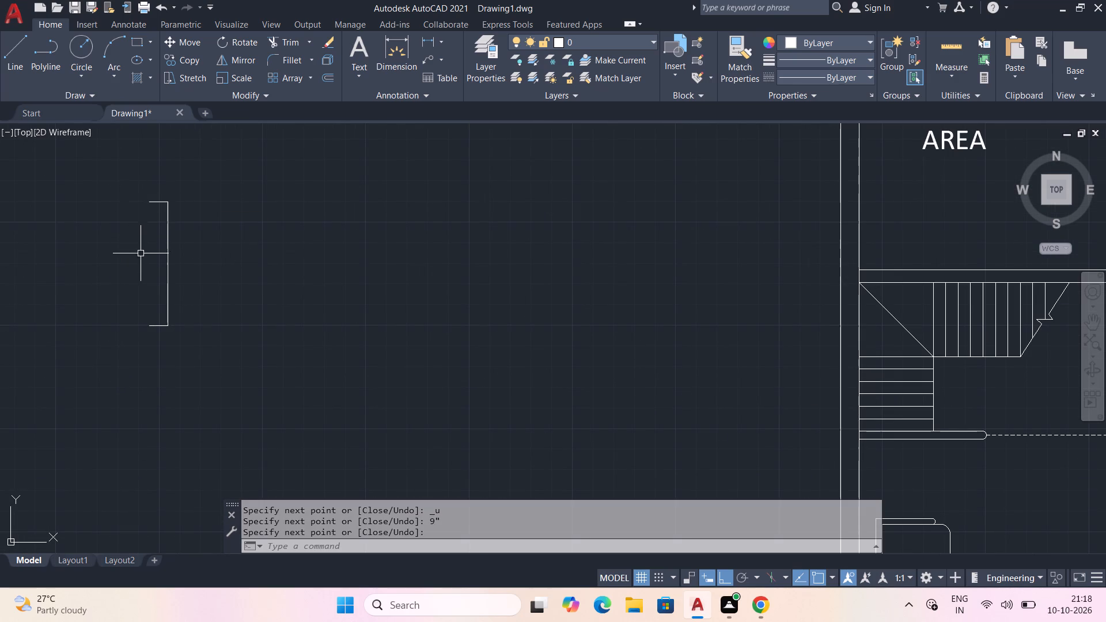
{"action": "key", "text": "space"}
{"action": "left_click", "coordinate": [151, 326]}
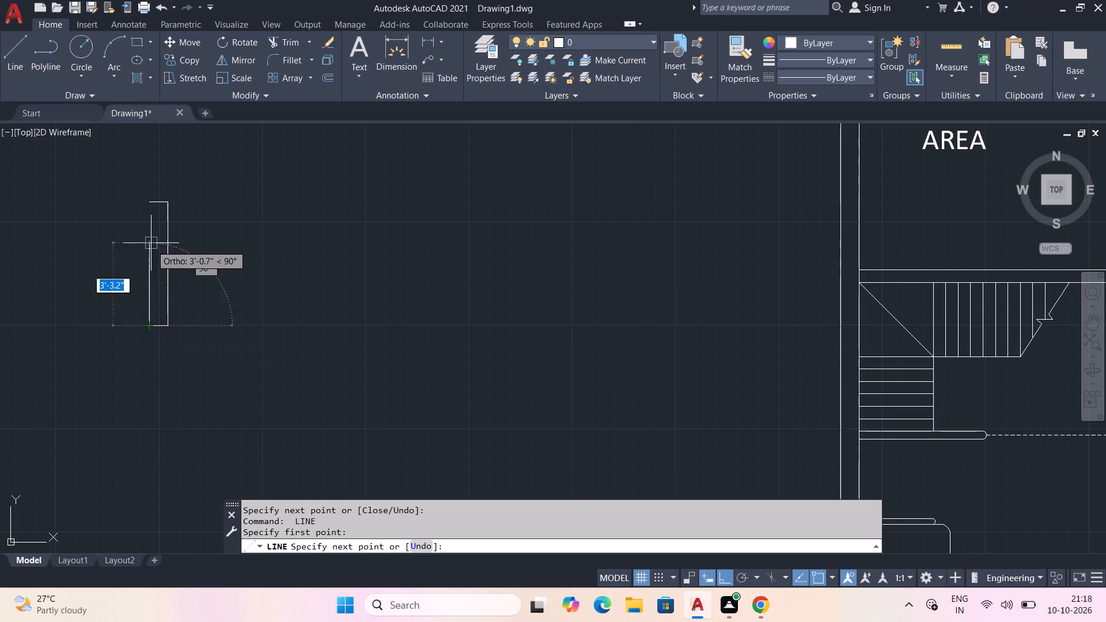
{"action": "left_click", "coordinate": [149, 198]}
{"action": "key", "text": "space"}
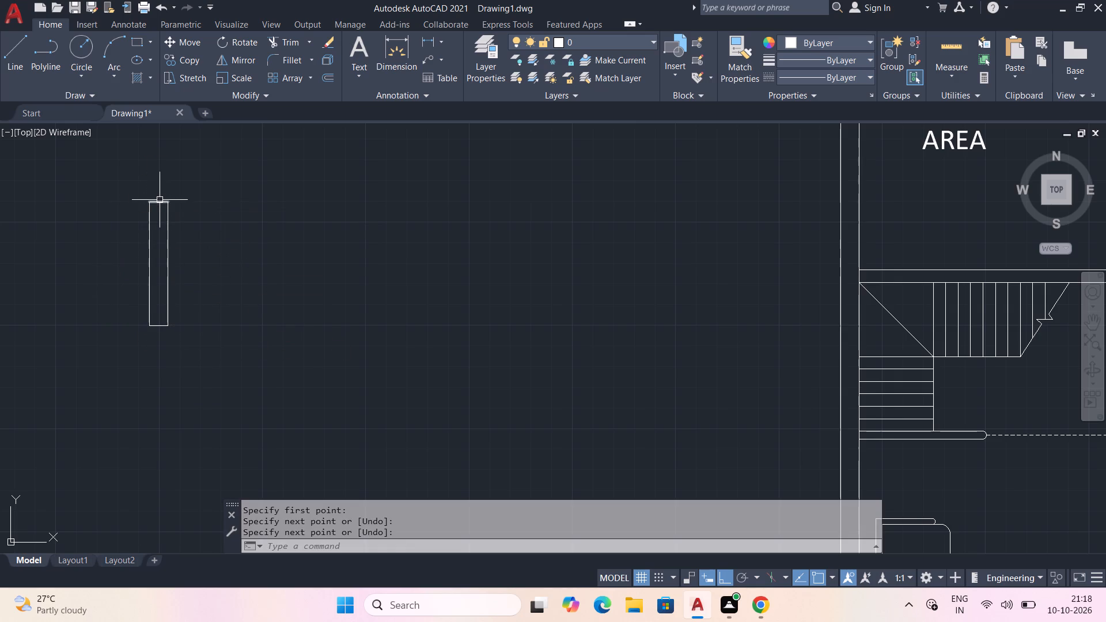
Draw a vertical centre line through the window rectangle between the midpoints of its short edges.
{"action": "key", "text": "space"}
{"action": "left_click", "coordinate": [158, 204]}
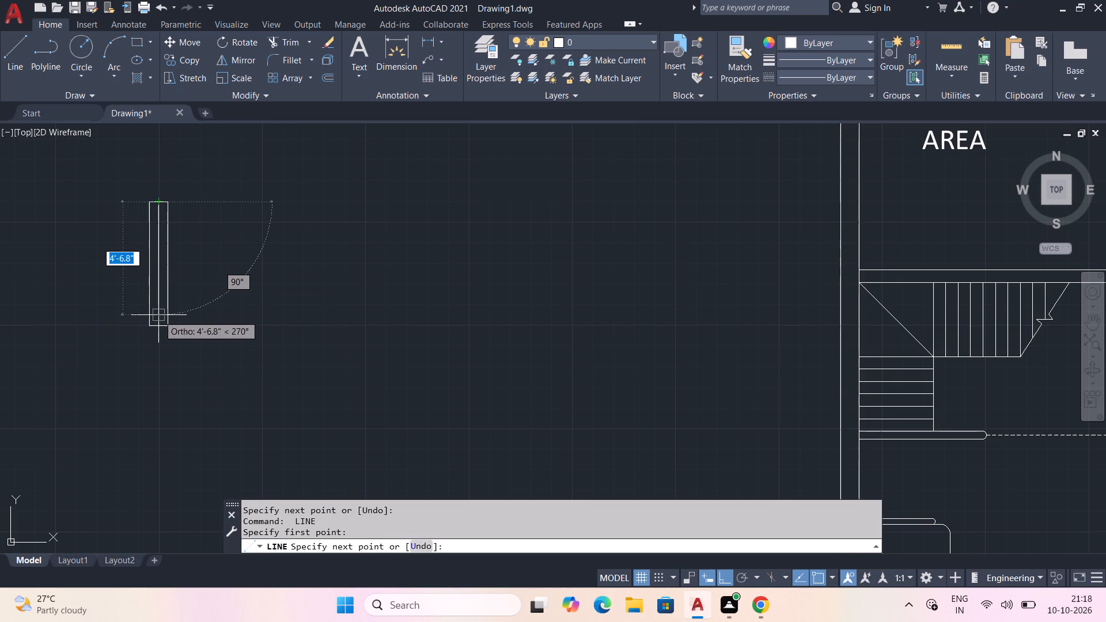
{"action": "left_click", "coordinate": [158, 326]}
{"action": "key", "text": "space"}
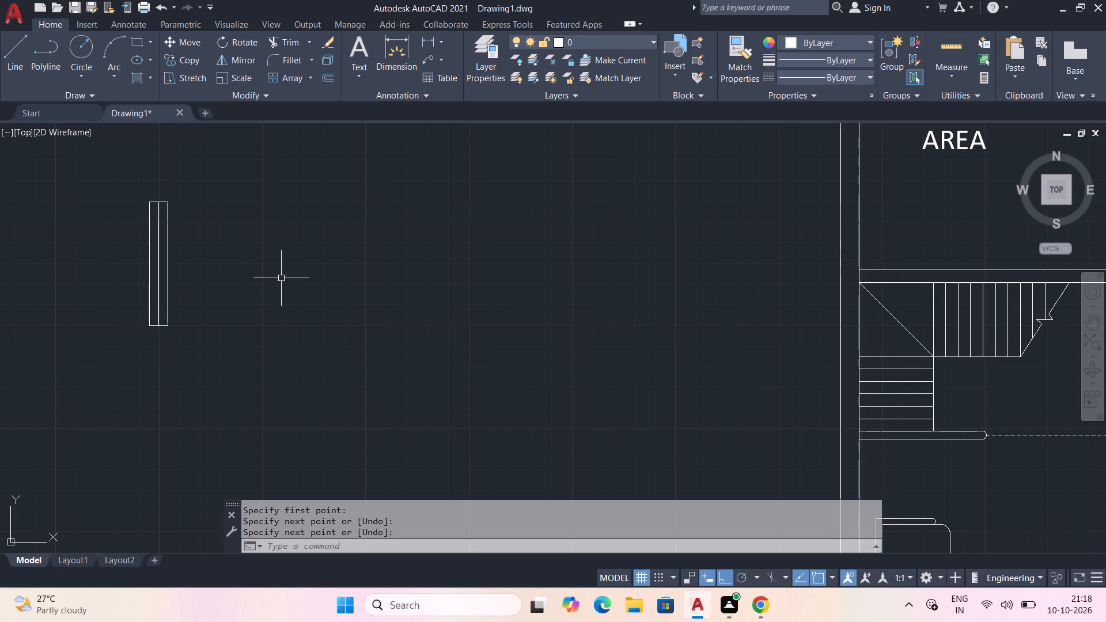
Offset the window rectangle's centre line 1" to each side.
{"action": "scroll", "coordinate": [110, 232], "scroll_direction": "up", "scroll_amount": 2}
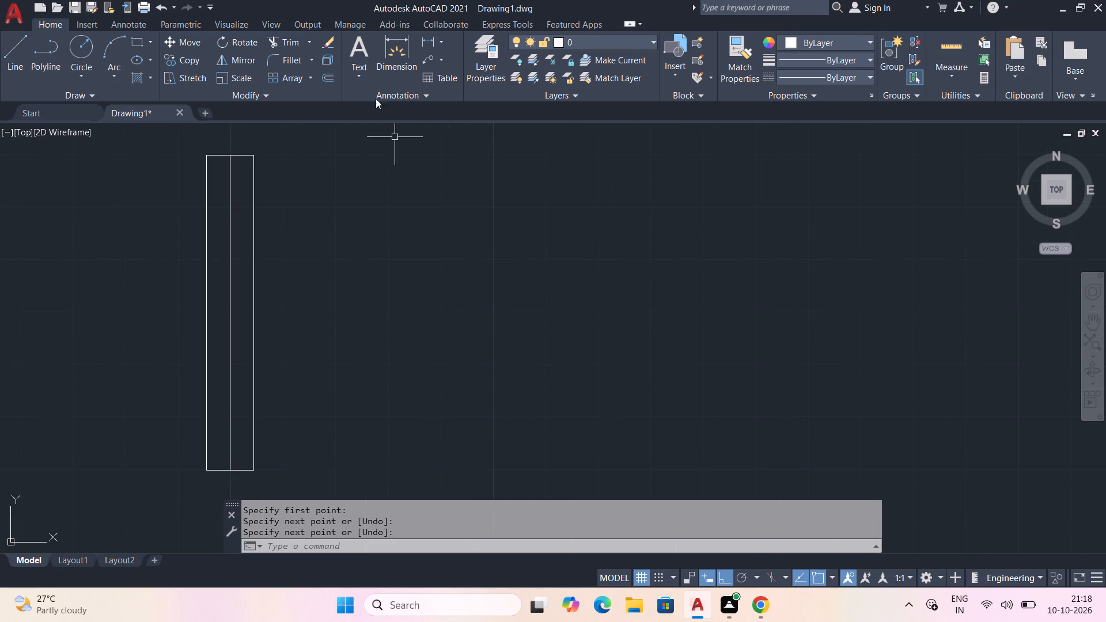
{"action": "left_click", "coordinate": [328, 81]}
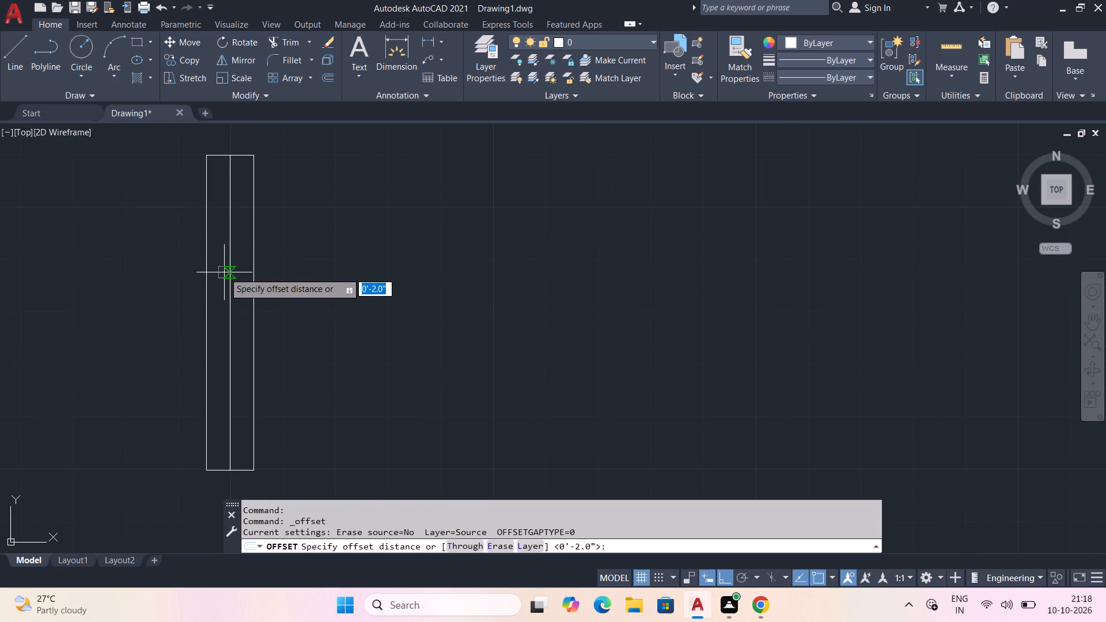
{"action": "key", "text": "1"}
{"action": "key", "text": "shift+quotedbl"}
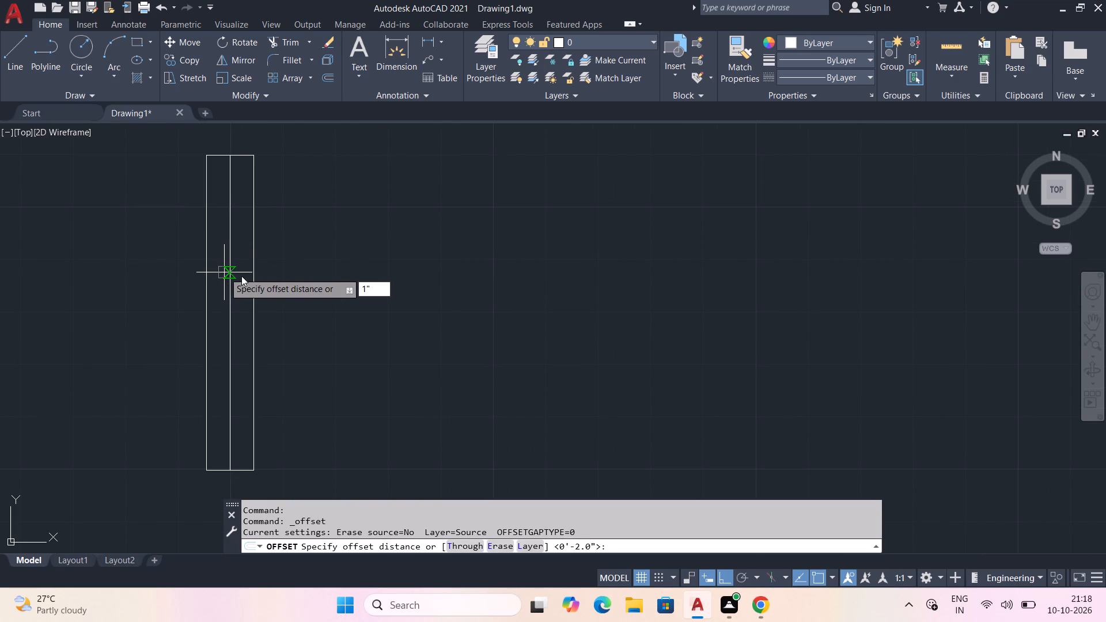
{"action": "key", "text": "space"}
{"action": "left_click", "coordinate": [229, 268]}
{"action": "left_click", "coordinate": [211, 267]}
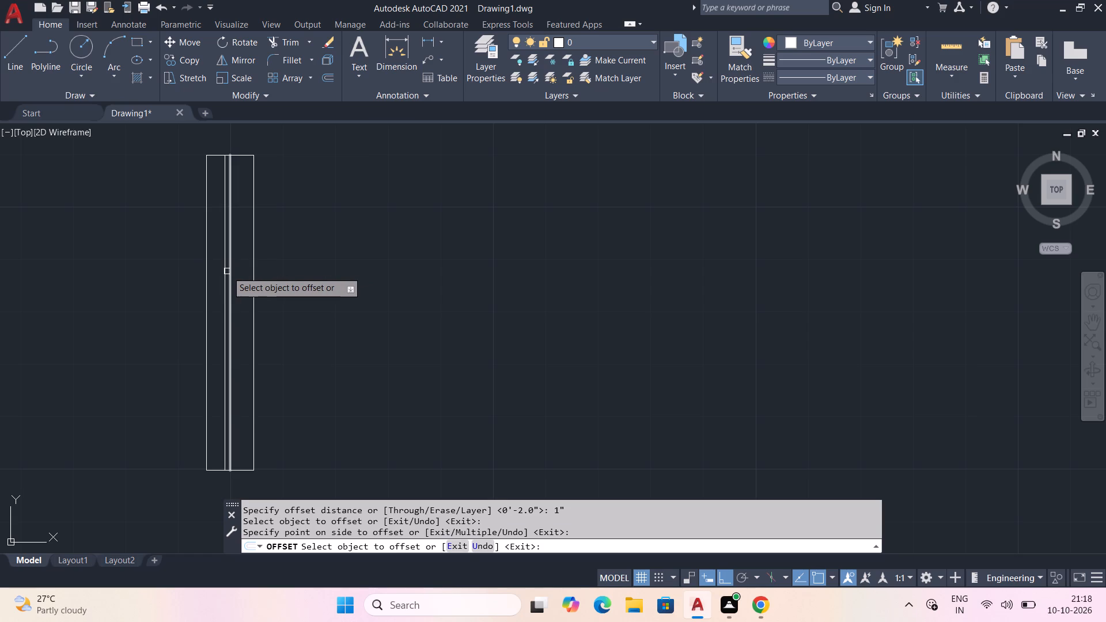
{"action": "left_click", "coordinate": [231, 272]}
{"action": "left_click", "coordinate": [244, 270]}
{"action": "key", "text": "space"}
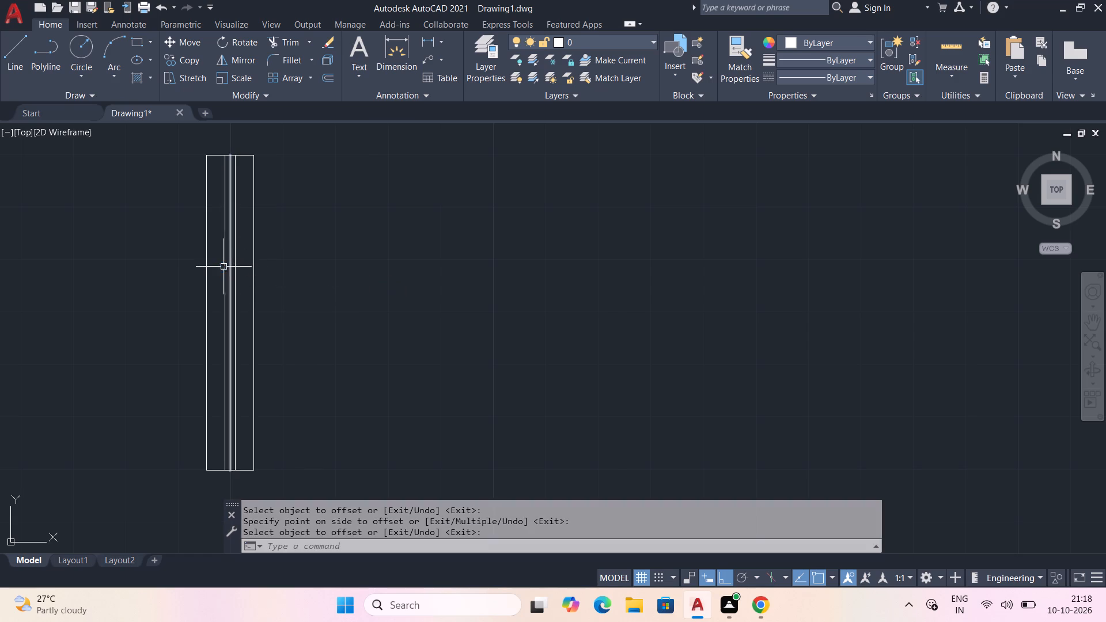
Delete the original centre line, keeping the two offset lines.
{"action": "scroll", "coordinate": [226, 268], "scroll_direction": "up", "scroll_amount": 2}
{"action": "left_click", "coordinate": [231, 268]}
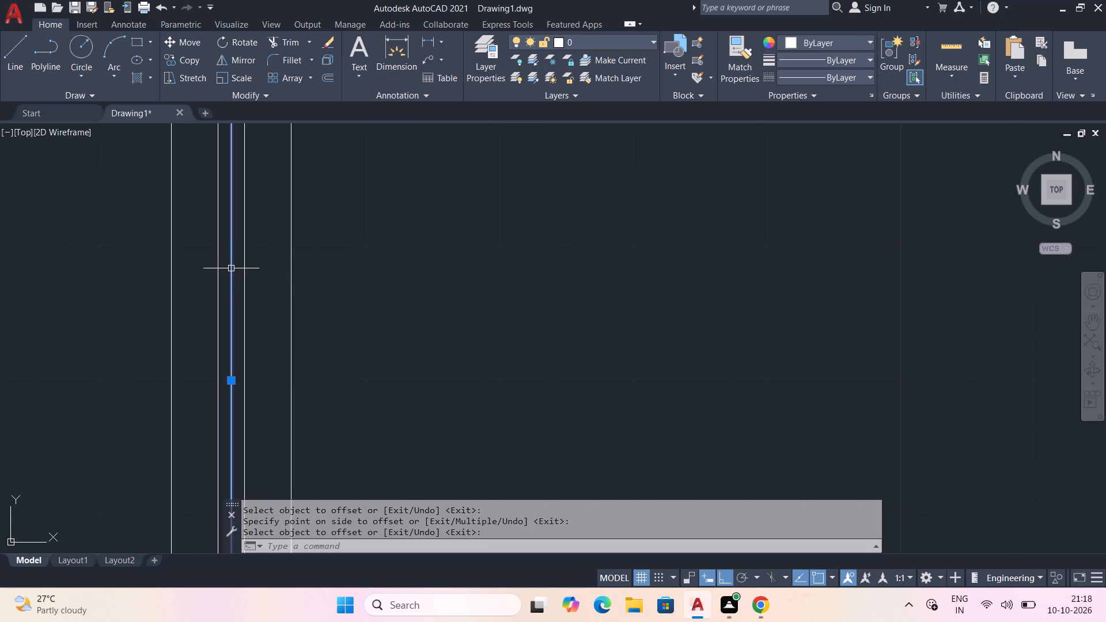
{"action": "key", "text": "Delete"}
Join the lines of the whole window symbol.
{"action": "scroll", "coordinate": [229, 286], "scroll_direction": "down", "scroll_amount": 4}
{"action": "left_click", "coordinate": [194, 242]}
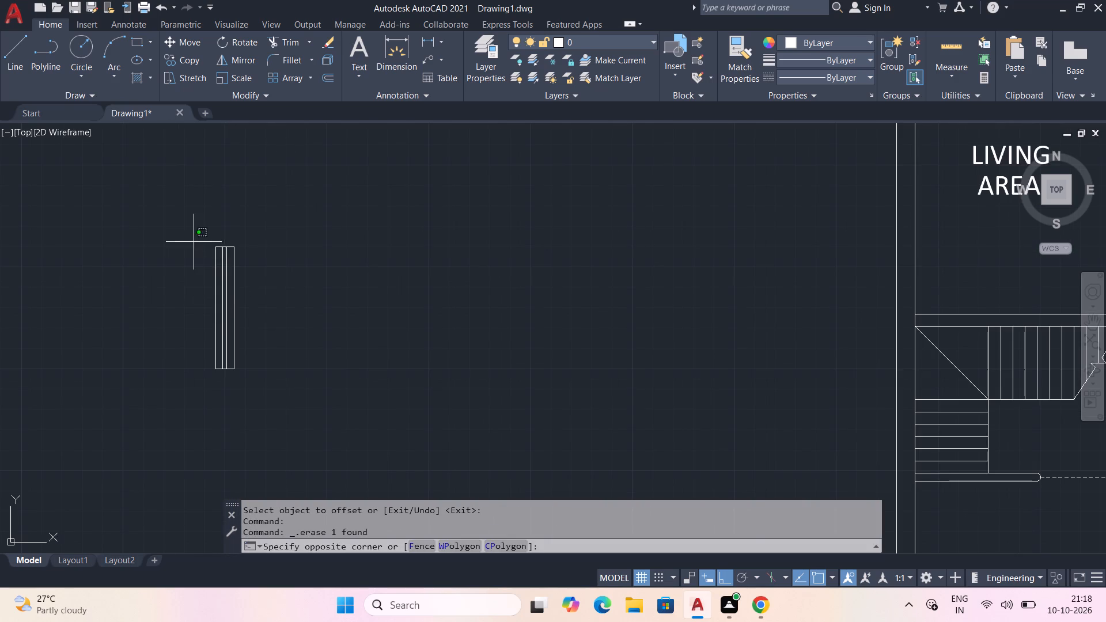
{"action": "left_click", "coordinate": [329, 414]}
{"action": "type", "text": "JOIN"}
{"action": "key", "text": "space"}
Copy the window symbol by its long edge's midpoint into the west exterior wall beside the upper living area.
{"action": "left_click_drag", "start_coordinate": [280, 305], "coordinate": [262, 299]}
{"action": "left_click", "coordinate": [207, 309]}
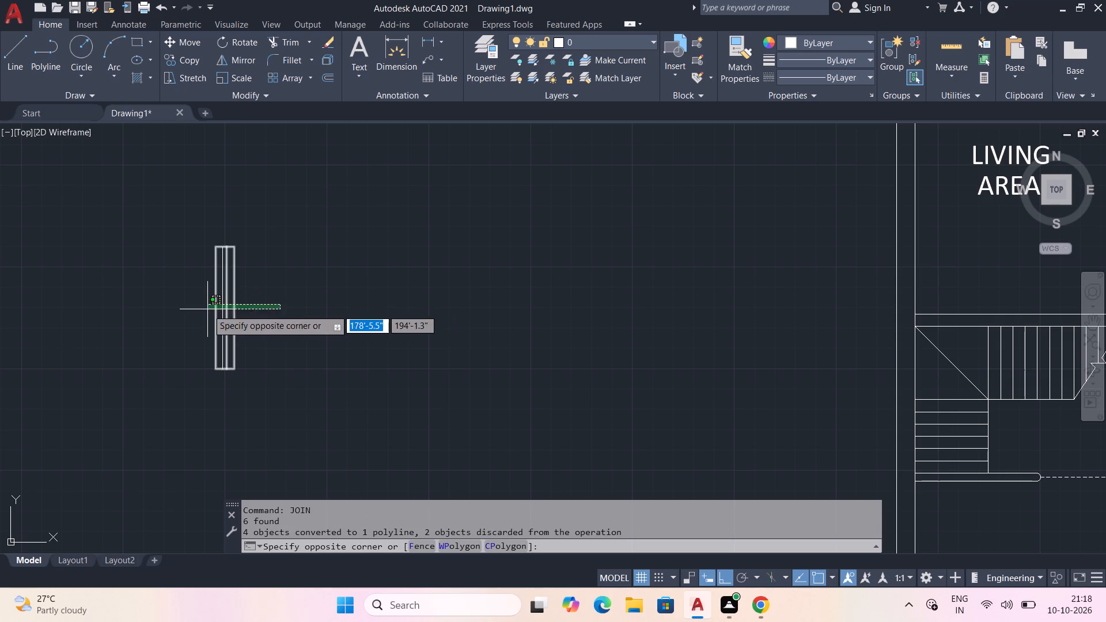
{"action": "left_click", "coordinate": [177, 56]}
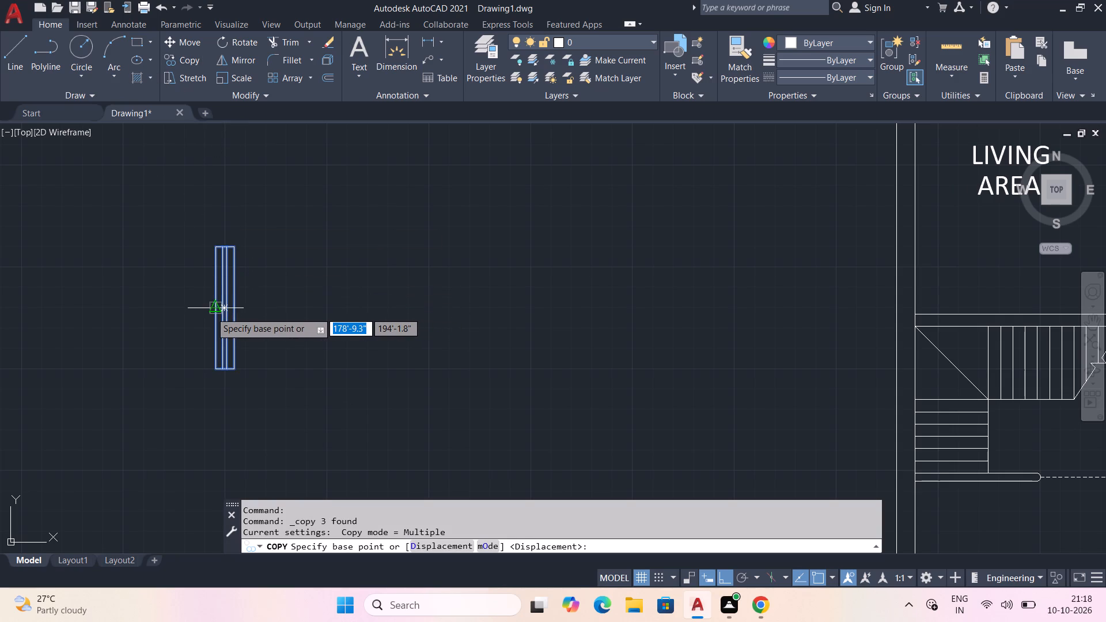
{"action": "left_click", "coordinate": [233, 310]}
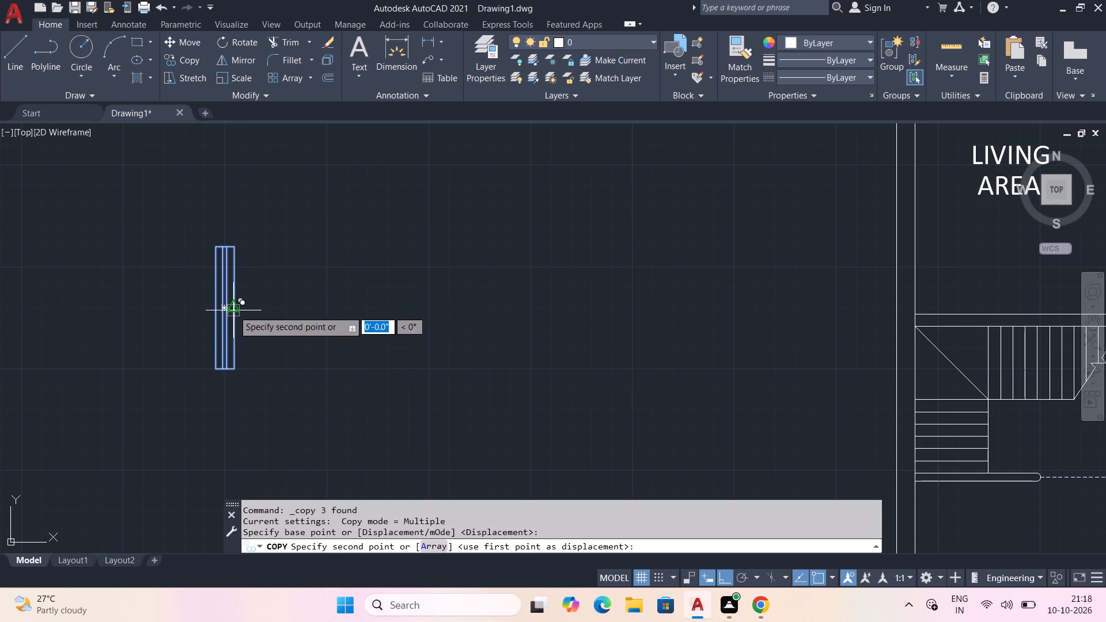
{"action": "middle_click_drag", "start_coordinate": [916, 240], "coordinate": [707, 451]}
{"action": "key", "text": "F8"}
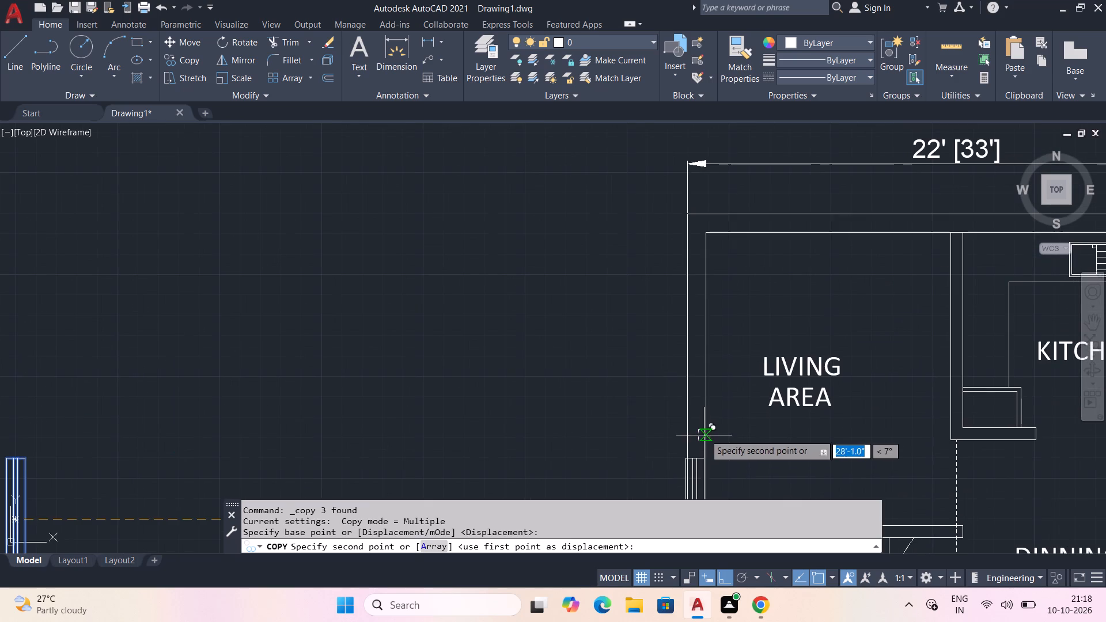
{"action": "scroll", "coordinate": [703, 389], "scroll_direction": "up", "scroll_amount": 2}
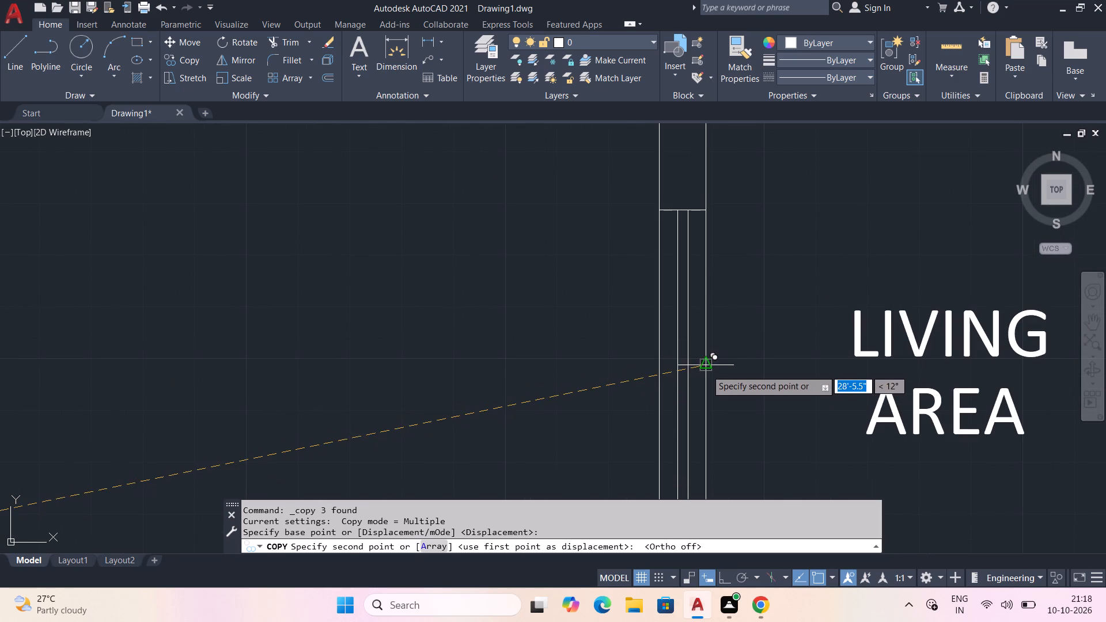
{"action": "left_click", "coordinate": [705, 361]}
Place another copy of the vertical window in the west exterior wall beside the staircase.
{"action": "scroll", "coordinate": [759, 400], "scroll_direction": "down", "scroll_amount": 2}
{"action": "right_click_drag", "start_coordinate": [764, 389], "coordinate": [730, 137]}
{"action": "middle_click_drag", "start_coordinate": [763, 384], "coordinate": [729, 129]}
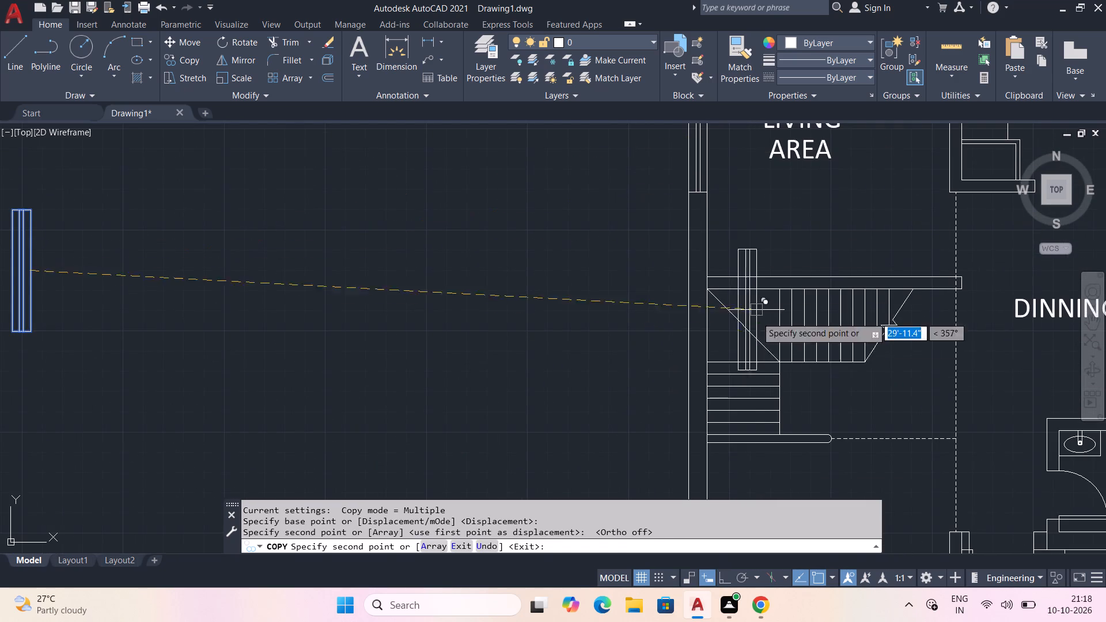
{"action": "middle_click_drag", "start_coordinate": [749, 415], "coordinate": [688, 248]}
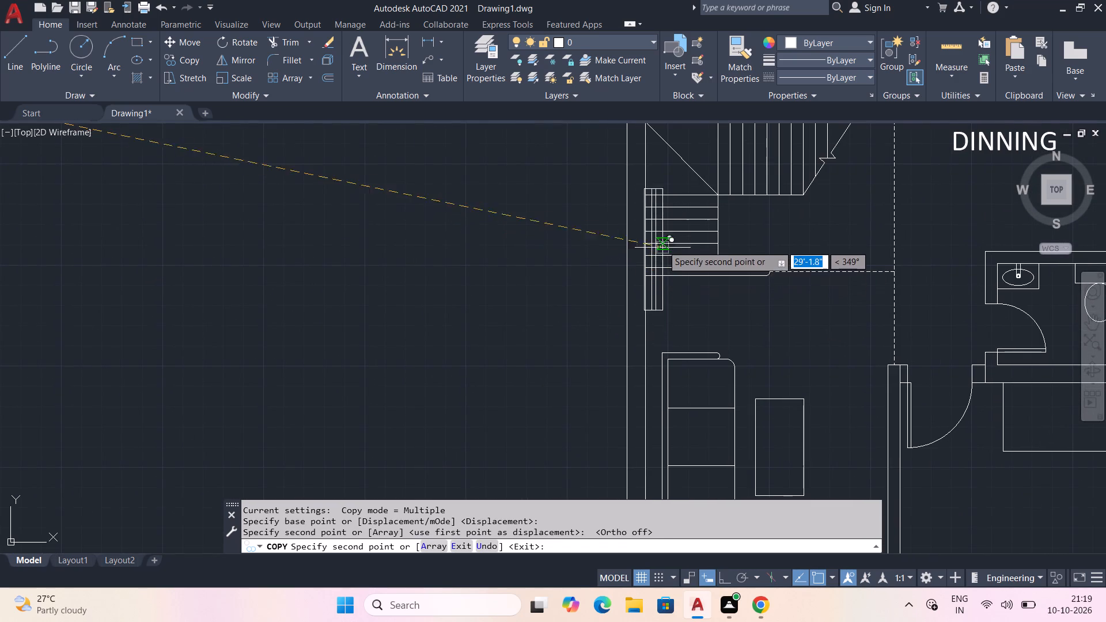
{"action": "scroll", "coordinate": [667, 234], "scroll_direction": "up", "scroll_amount": 1}
{"action": "middle_click_drag", "start_coordinate": [631, 187], "coordinate": [632, 309]}
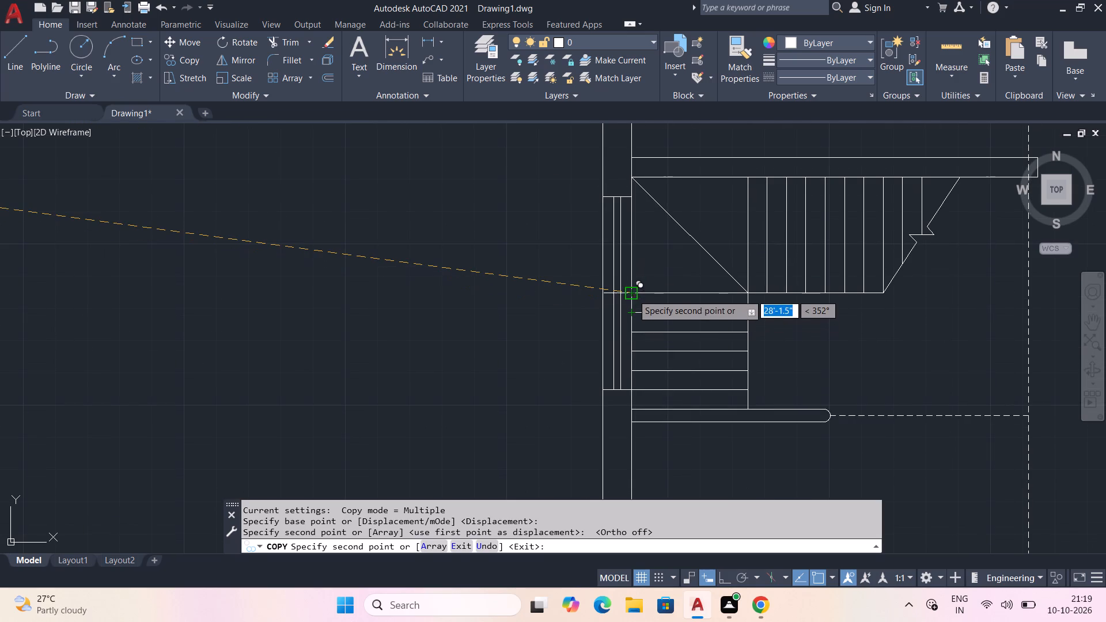
{"action": "left_click", "coordinate": [632, 291]}
Place a copy of the vertical window in the east exterior wall beside the dining space and finish copying.
{"action": "scroll", "coordinate": [738, 374], "scroll_direction": "down", "scroll_amount": 1}
{"action": "middle_click_drag", "start_coordinate": [730, 373], "coordinate": [665, 175]}
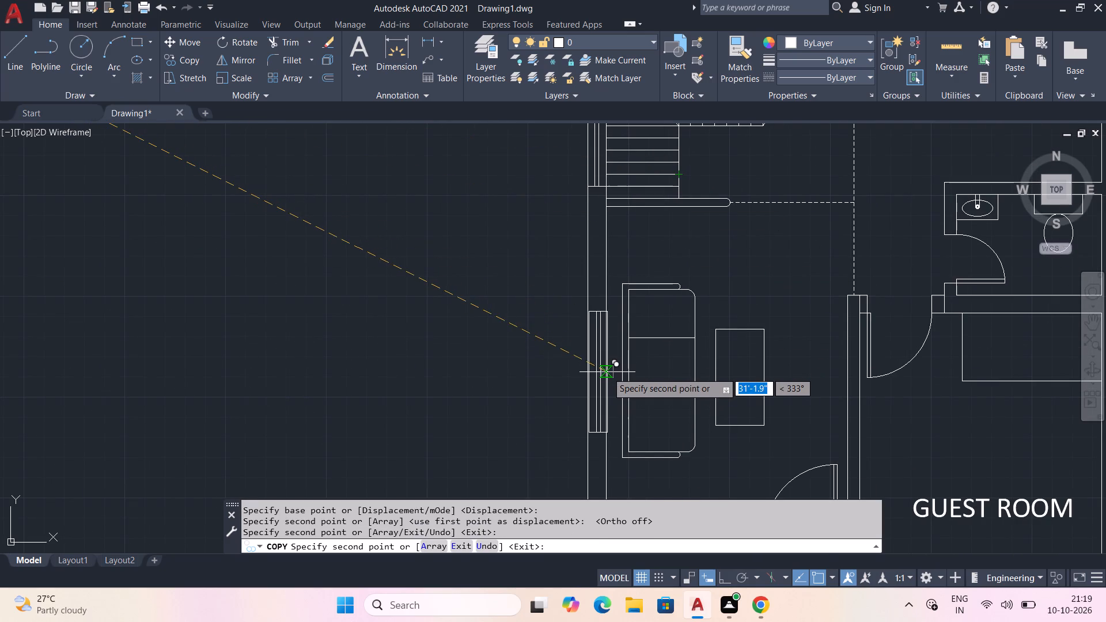
{"action": "middle_click_drag", "start_coordinate": [608, 384], "coordinate": [604, 365]}
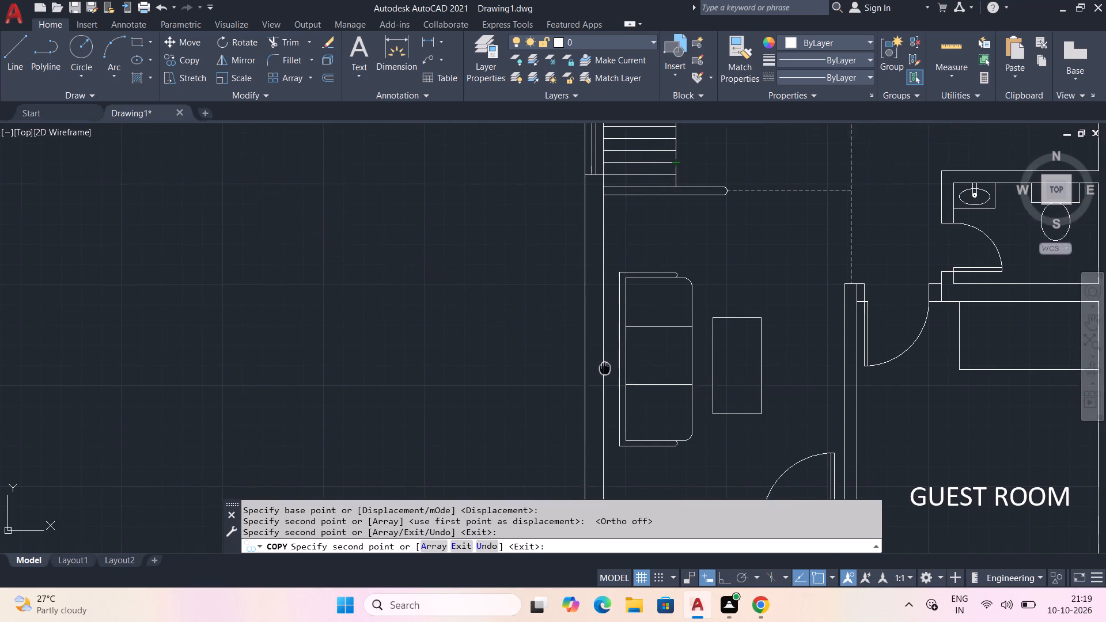
{"action": "middle_click_drag", "start_coordinate": [604, 365], "coordinate": [600, 286]}
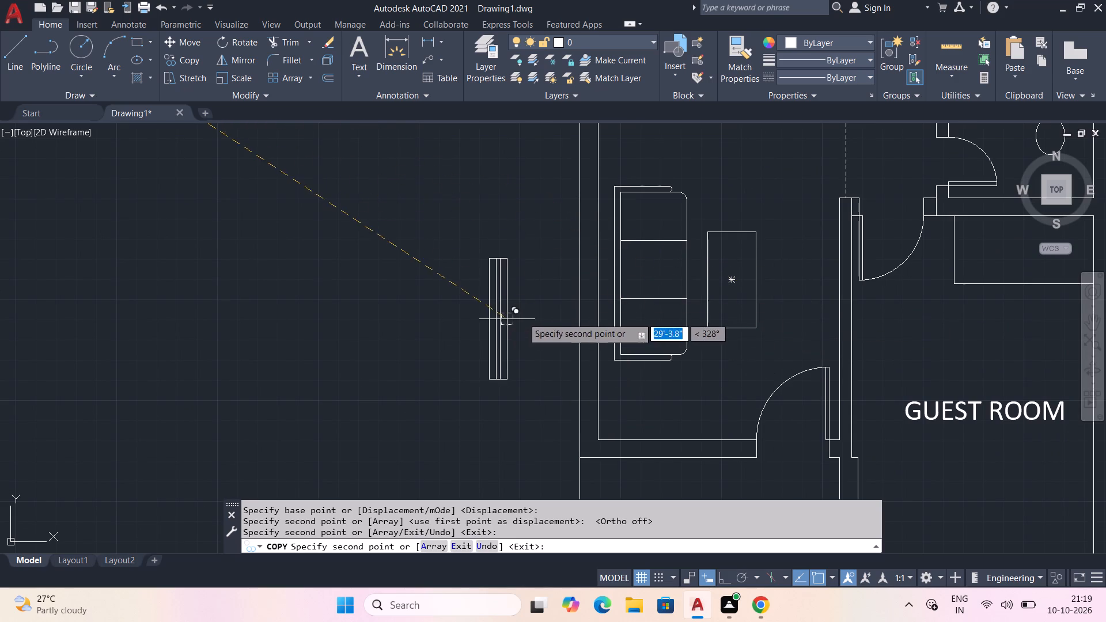
{"action": "middle_click_drag", "start_coordinate": [938, 340], "coordinate": [484, 419]}
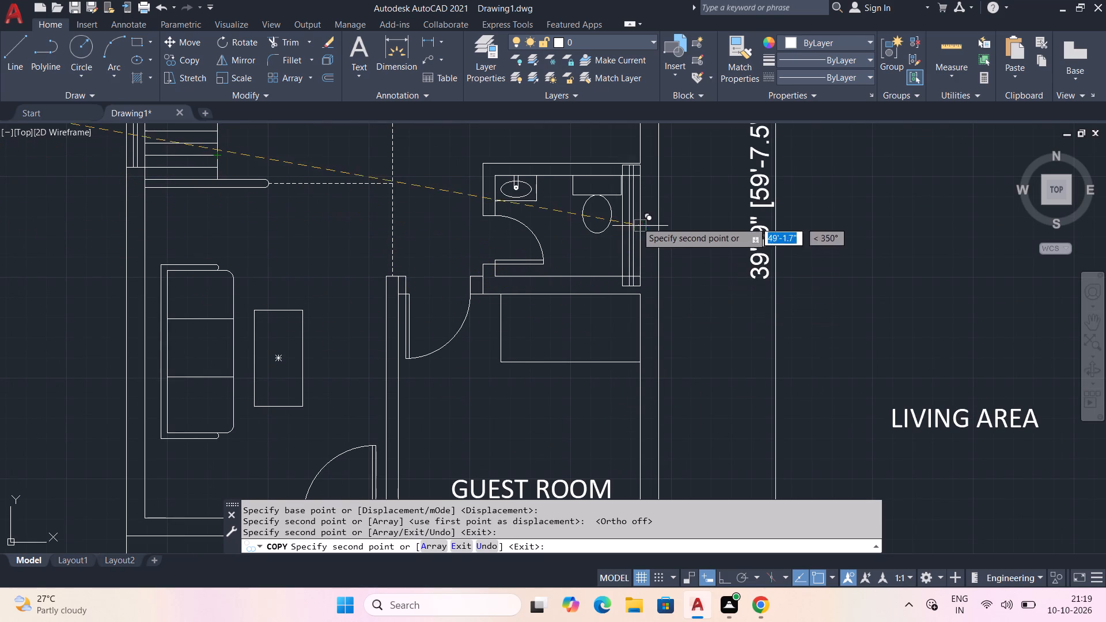
{"action": "middle_click_drag", "start_coordinate": [642, 232], "coordinate": [660, 454]}
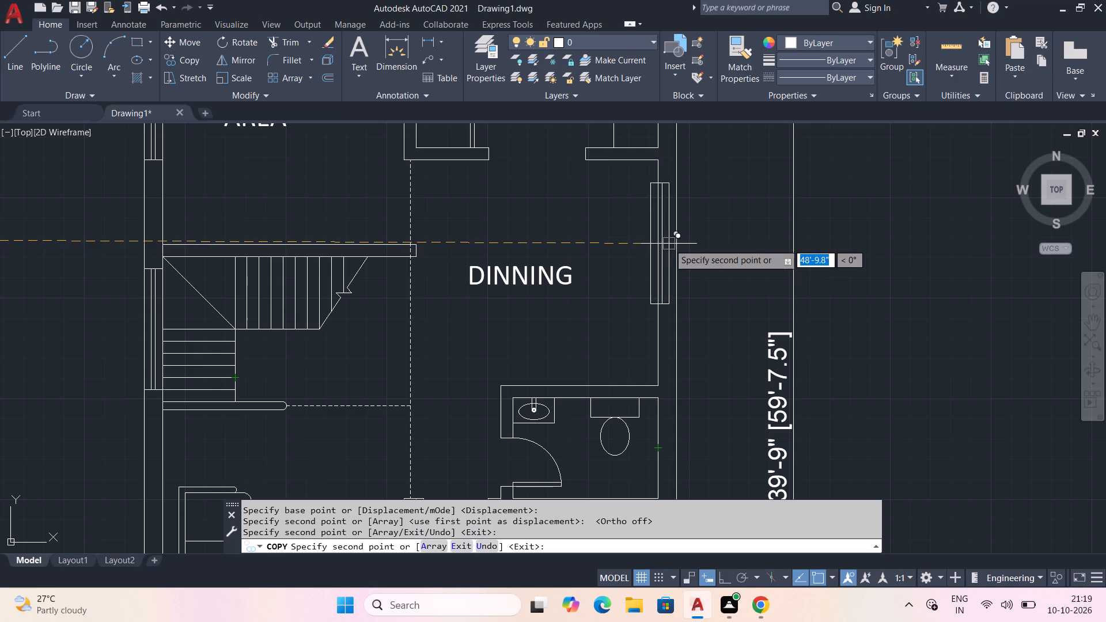
{"action": "left_click", "coordinate": [674, 244]}
{"action": "key", "text": "Escape"}
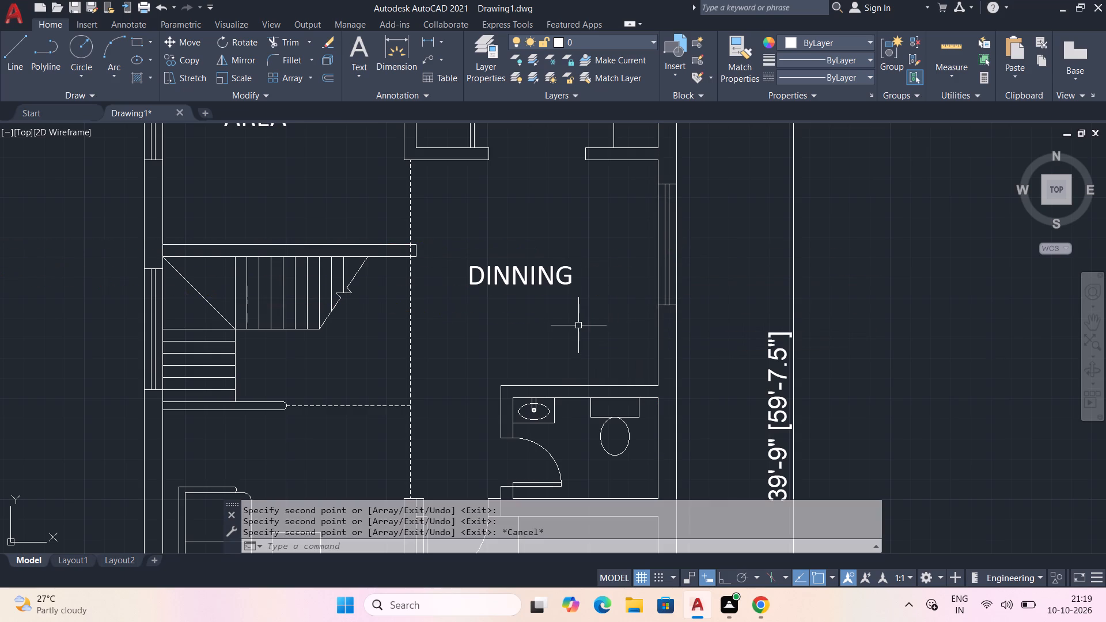
Rotate the original window symbol outside the plan 90° about its lower corner so it lies horizontally.
{"action": "scroll", "coordinate": [503, 323], "scroll_direction": "down", "scroll_amount": 2}
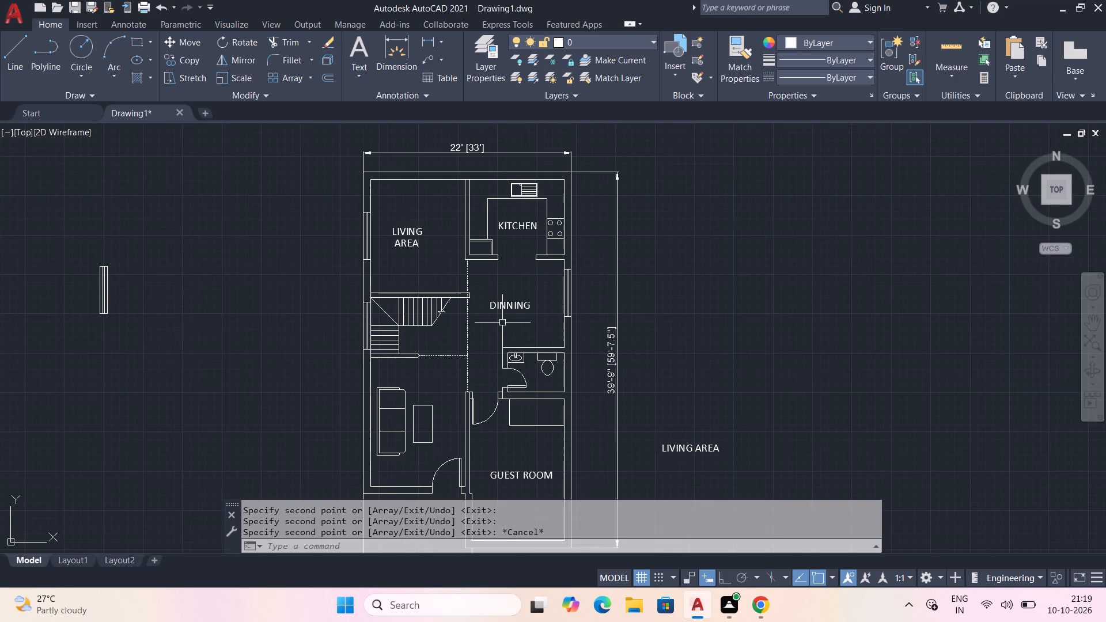
{"action": "left_click", "coordinate": [42, 252]}
{"action": "left_click", "coordinate": [158, 344]}
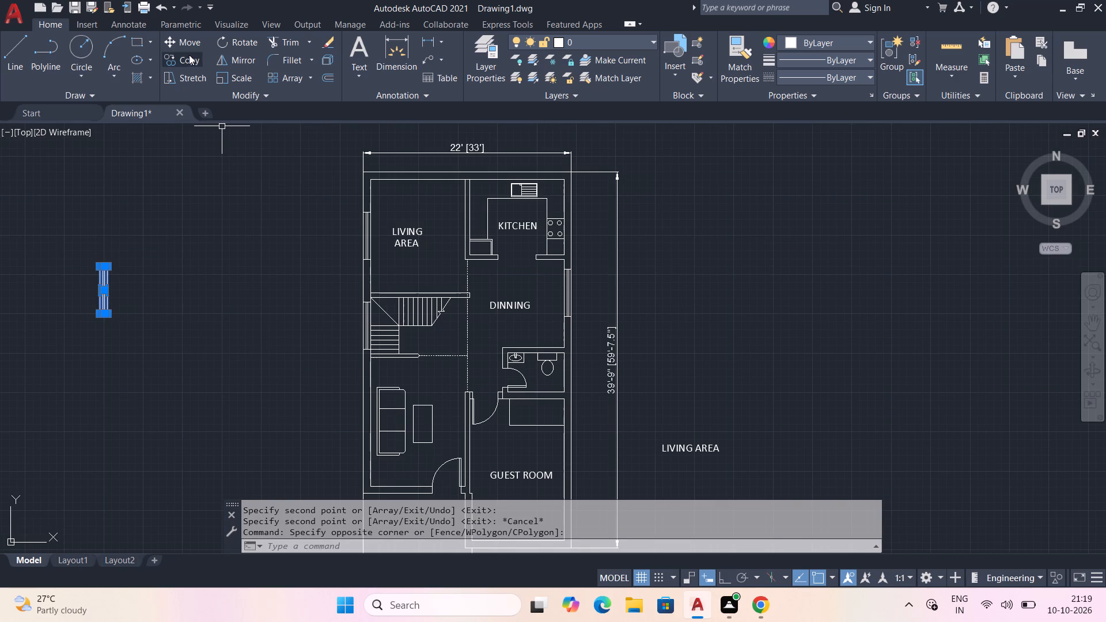
{"action": "left_click", "coordinate": [248, 45]}
{"action": "scroll", "coordinate": [55, 363], "scroll_direction": "up", "scroll_amount": 3}
{"action": "middle_click_drag", "start_coordinate": [193, 261], "coordinate": [203, 503]}
{"action": "left_click", "coordinate": [271, 400]}
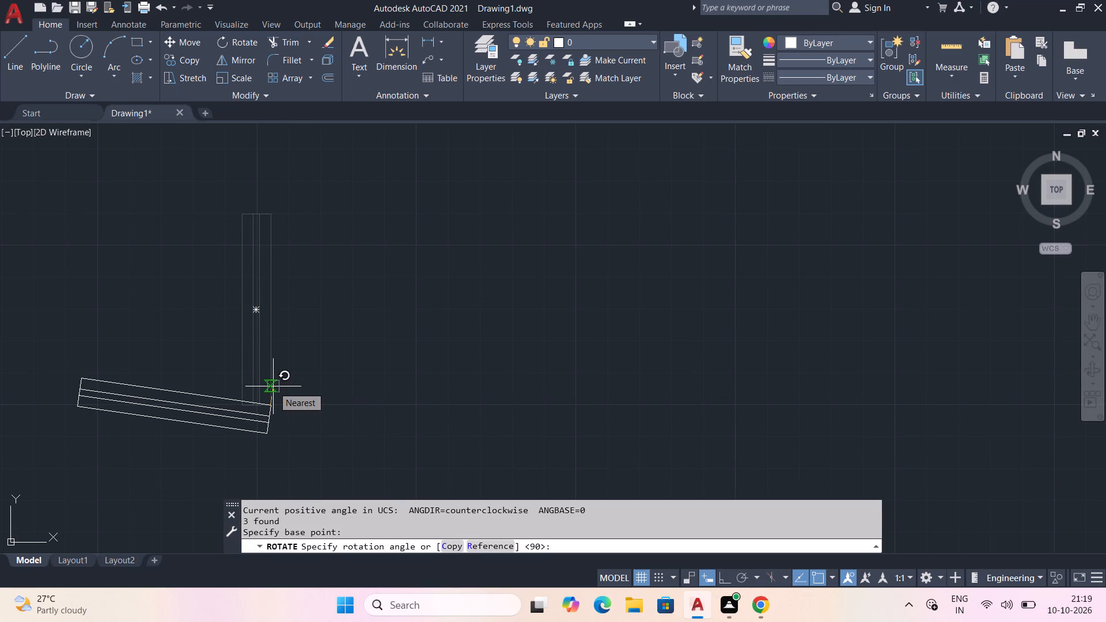
{"action": "key", "text": "F8"}
{"action": "left_click", "coordinate": [272, 387]}
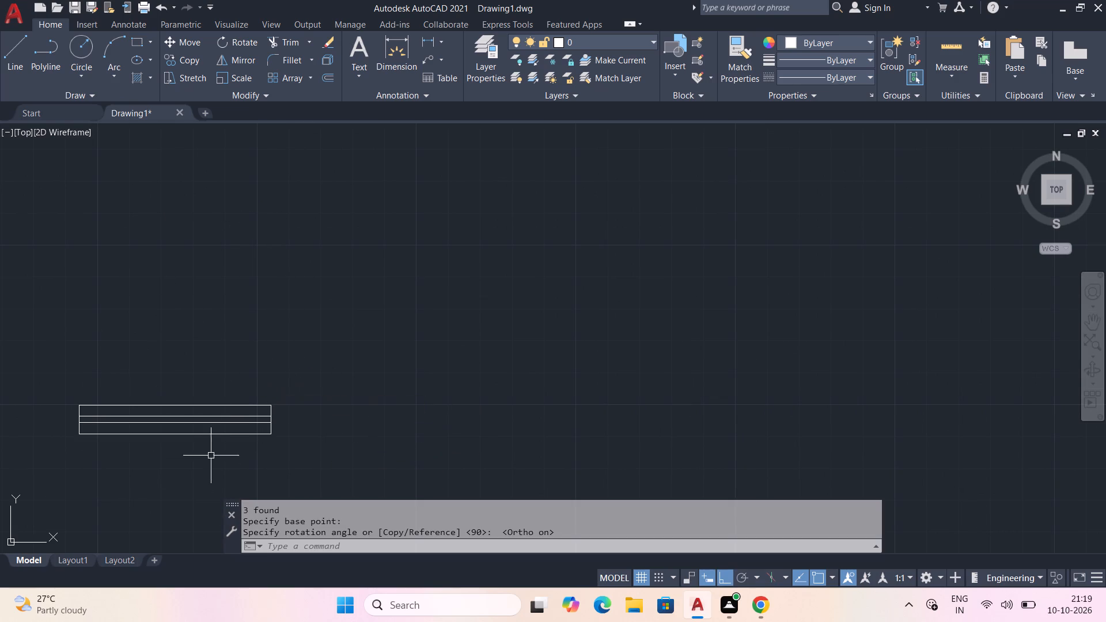
Copy the horizontal window symbol by its lower edge's midpoint into the guest room's south exterior wall.
{"action": "left_click", "coordinate": [238, 373]}
{"action": "left_click", "coordinate": [167, 515]}
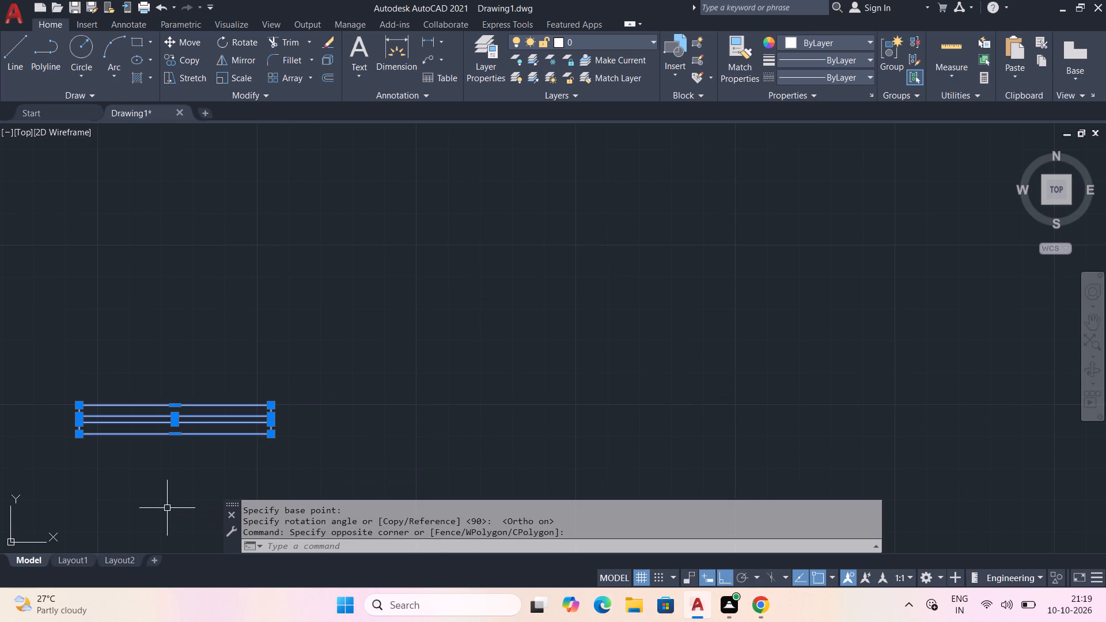
{"action": "key", "text": "F8"}
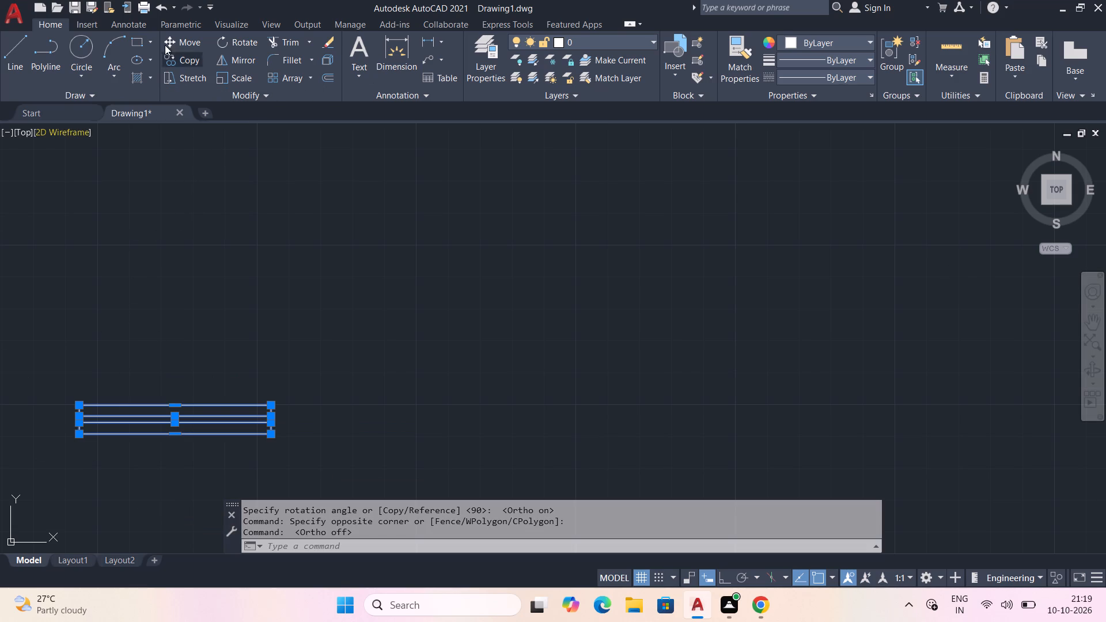
{"action": "left_click", "coordinate": [183, 58]}
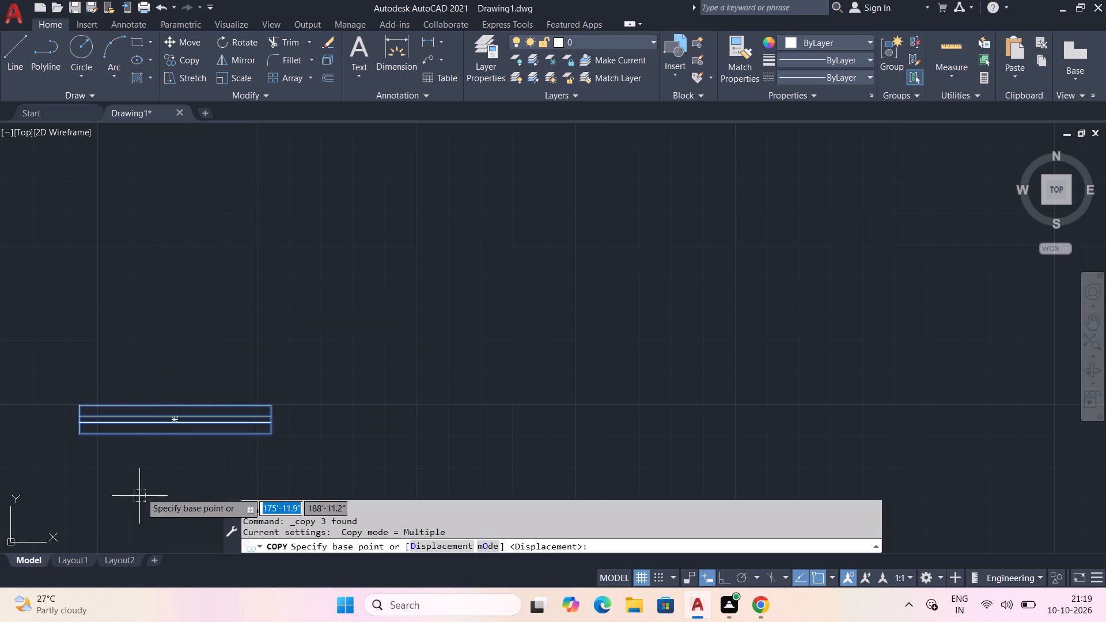
{"action": "scroll", "coordinate": [184, 434], "scroll_direction": "up", "scroll_amount": 2}
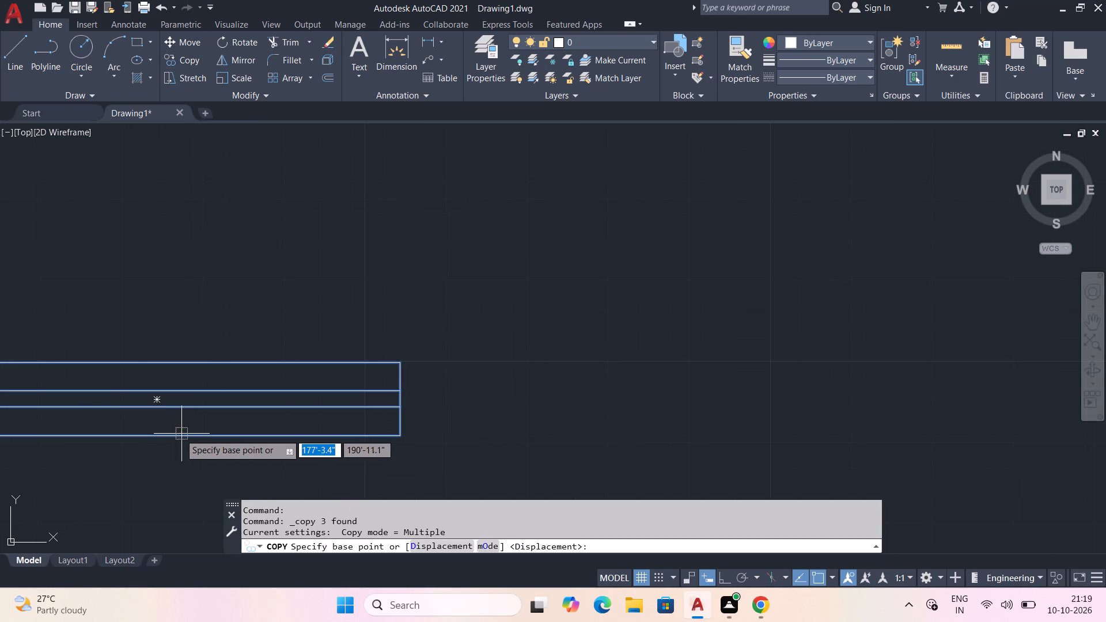
{"action": "left_click", "coordinate": [157, 437]}
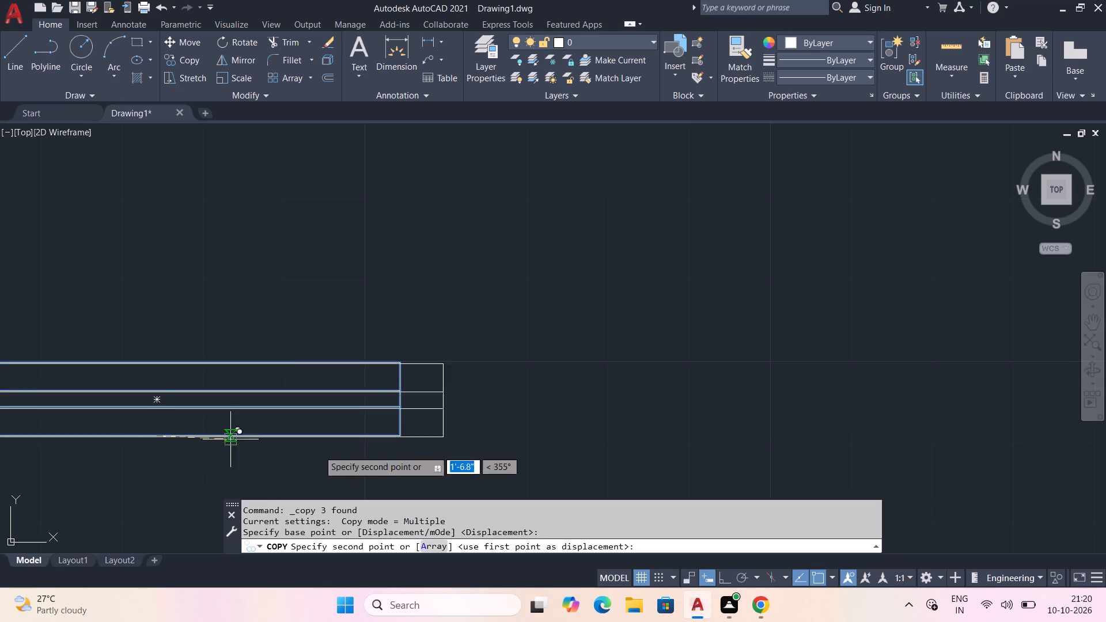
{"action": "scroll", "coordinate": [520, 457], "scroll_direction": "down", "scroll_amount": 4}
{"action": "middle_click_drag", "start_coordinate": [737, 462], "coordinate": [238, 320]}
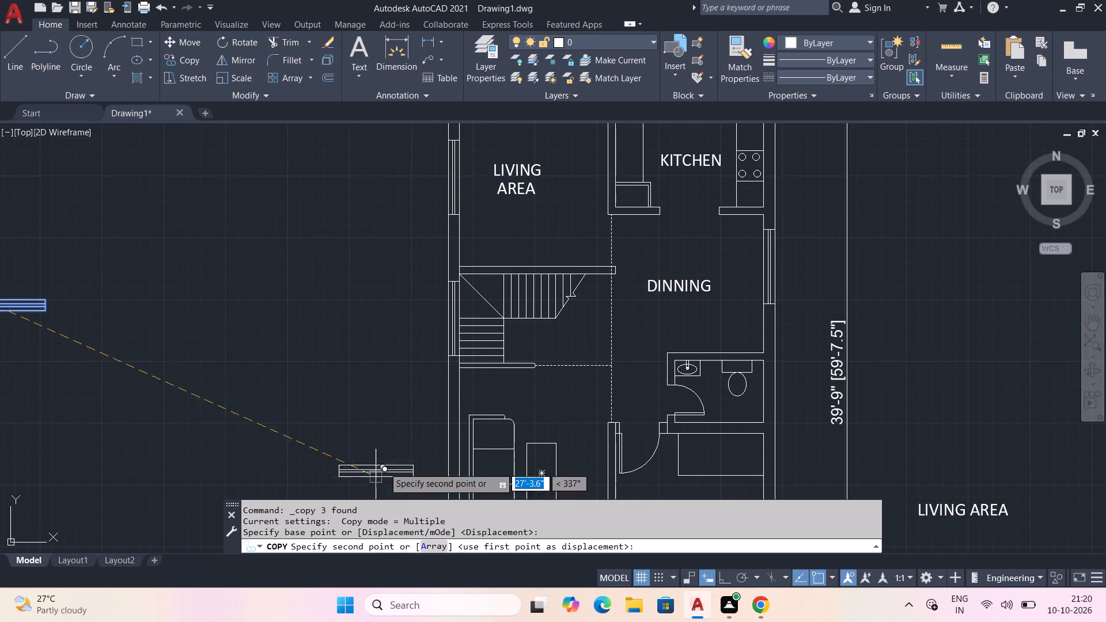
{"action": "middle_click_drag", "start_coordinate": [473, 407], "coordinate": [445, 333]}
{"action": "scroll", "coordinate": [580, 390], "scroll_direction": "up", "scroll_amount": 2}
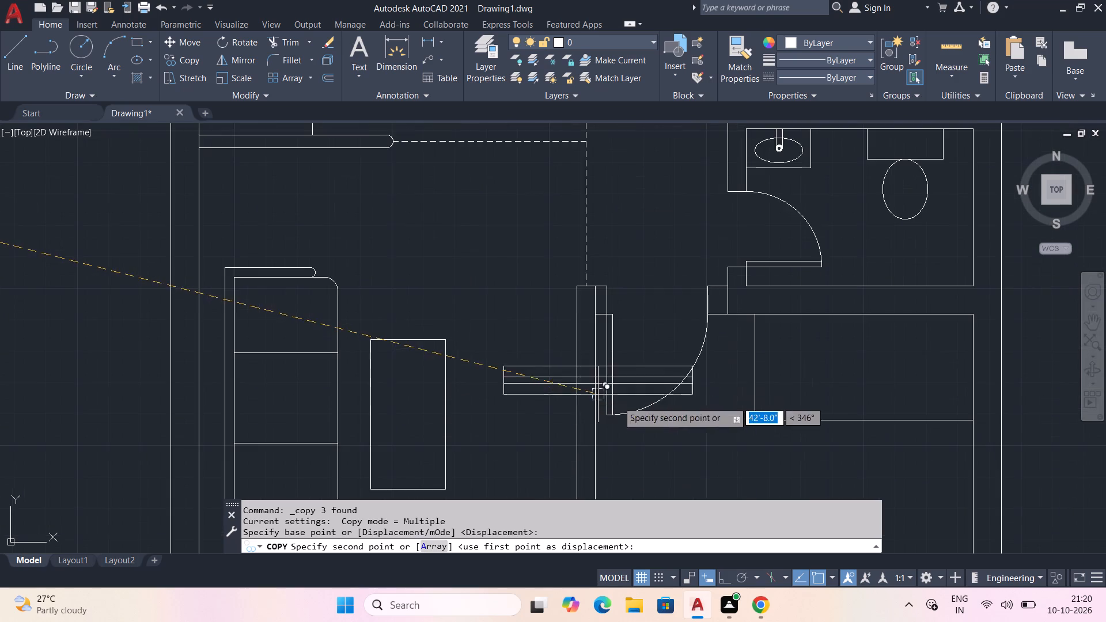
{"action": "middle_click_drag", "start_coordinate": [665, 424], "coordinate": [509, 105]}
{"action": "middle_click_drag", "start_coordinate": [578, 389], "coordinate": [501, 142]}
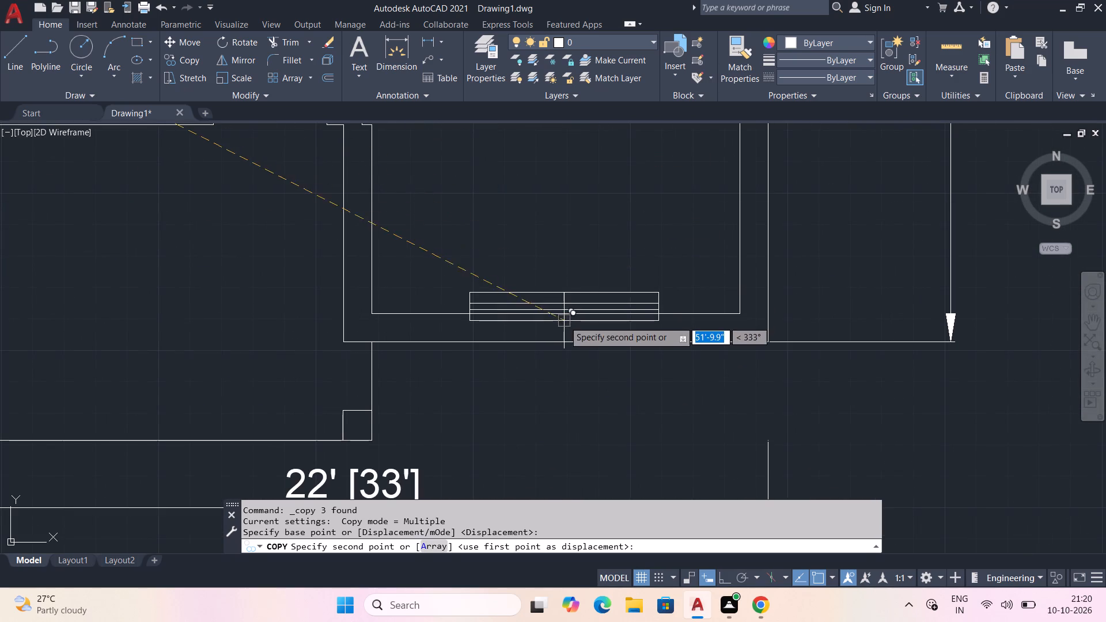
{"action": "left_click", "coordinate": [559, 340]}
Place a copy of the horizontal window in the front wall below the sofa, beside the entrance door.
{"action": "scroll", "coordinate": [472, 346], "scroll_direction": "down", "scroll_amount": 2}
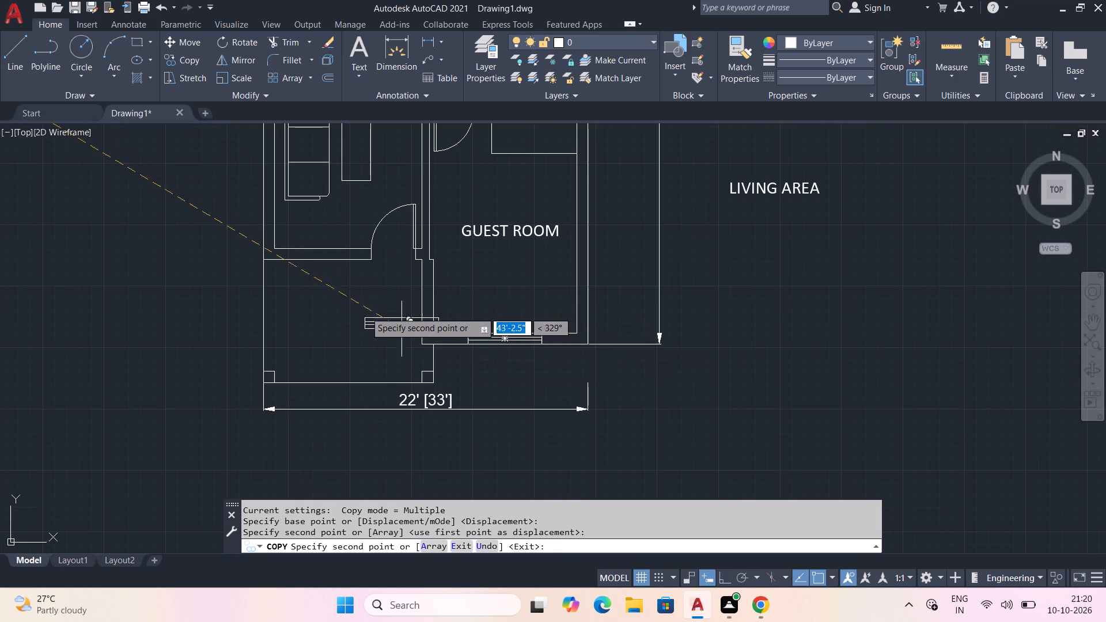
{"action": "middle_click_drag", "start_coordinate": [334, 306], "coordinate": [480, 438]}
{"action": "scroll", "coordinate": [437, 361], "scroll_direction": "up", "scroll_amount": 1}
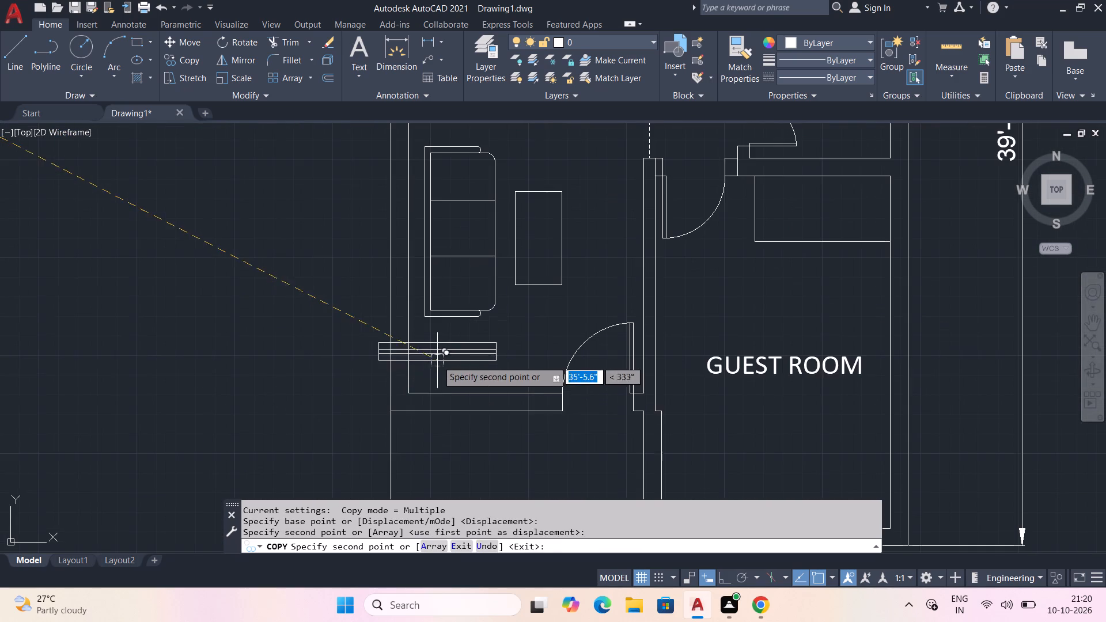
{"action": "left_click", "coordinate": [492, 411]}
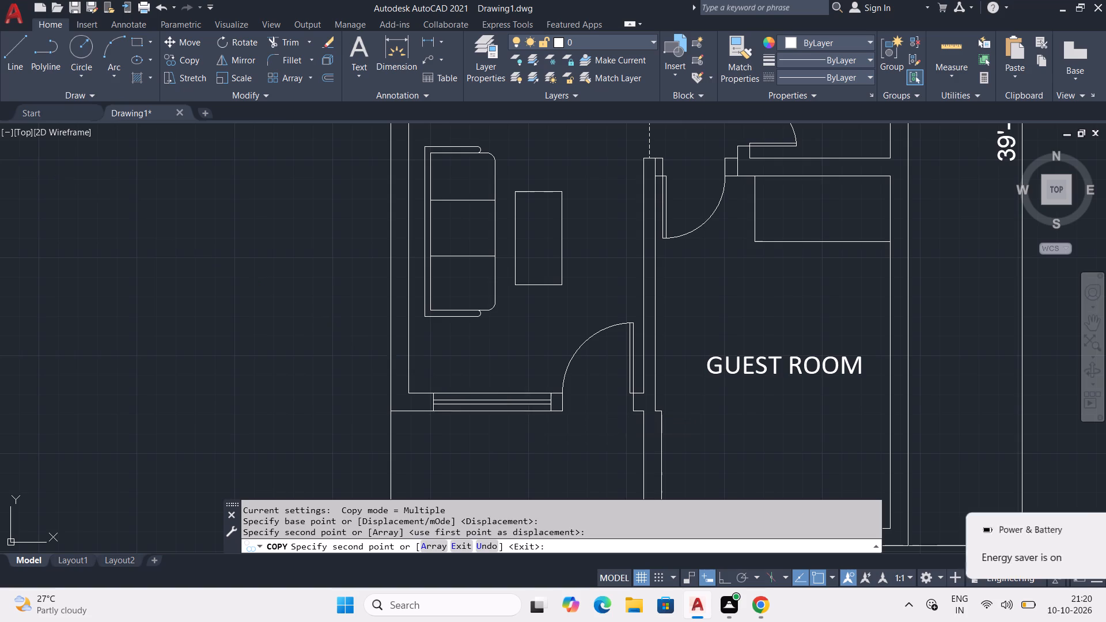
Place a copy of the horizontal window in the kitchen's north exterior wall above the sink.
{"action": "scroll", "coordinate": [497, 424], "scroll_direction": "down", "scroll_amount": 1}
{"action": "middle_click_drag", "start_coordinate": [479, 434], "coordinate": [290, 367]}
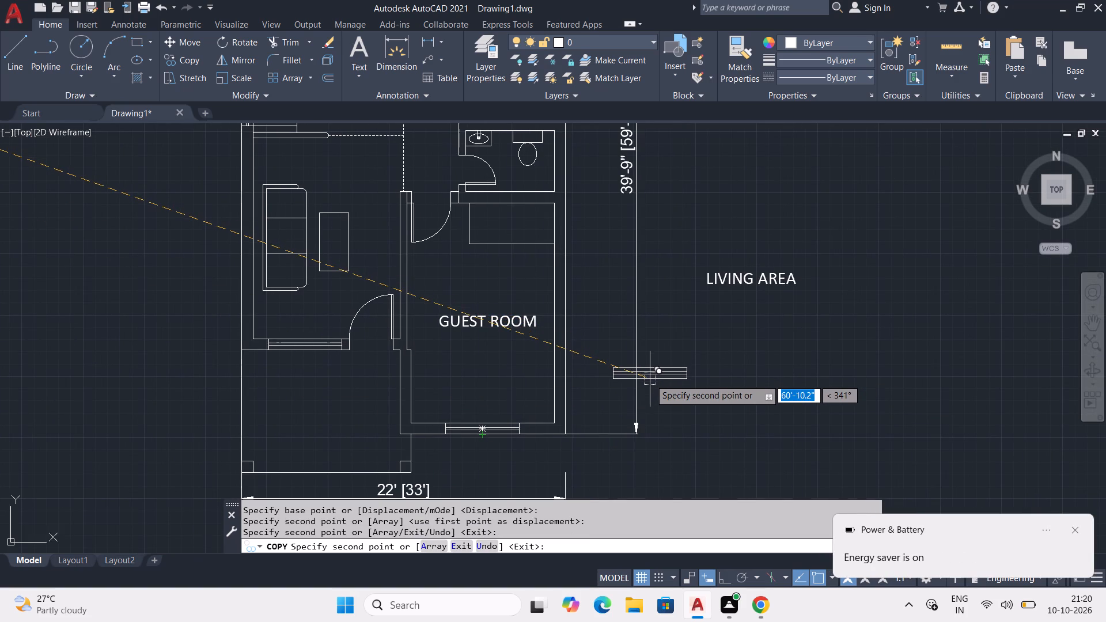
{"action": "middle_click_drag", "start_coordinate": [600, 268], "coordinate": [623, 577]}
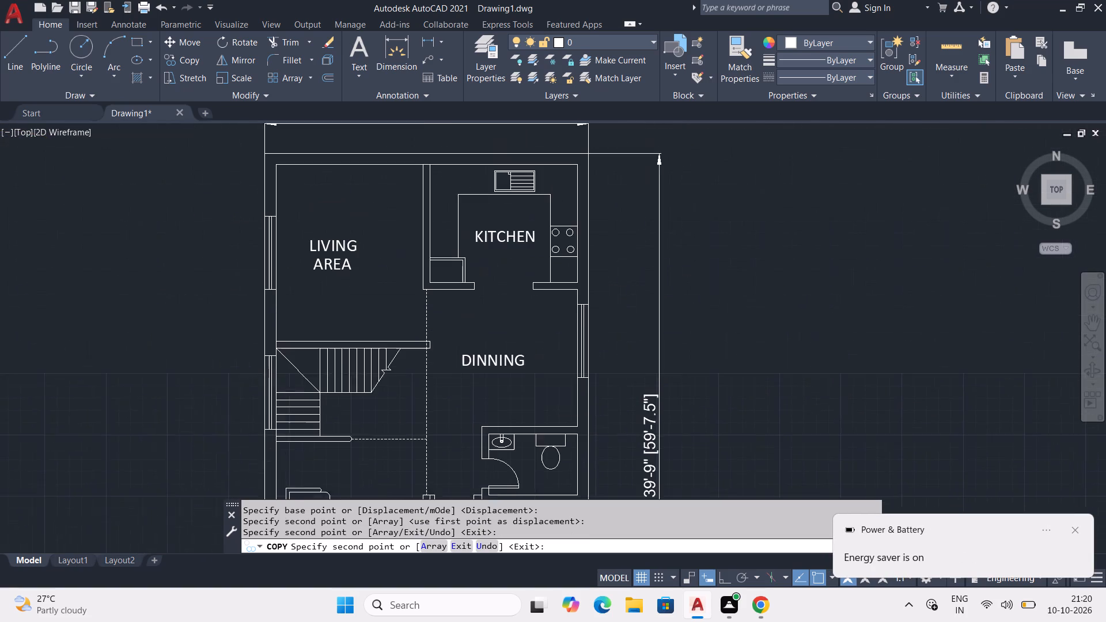
{"action": "middle_click_drag", "start_coordinate": [623, 577], "coordinate": [622, 580]}
{"action": "middle_click_drag", "start_coordinate": [487, 302], "coordinate": [499, 532]}
{"action": "scroll", "coordinate": [521, 404], "scroll_direction": "up", "scroll_amount": 3}
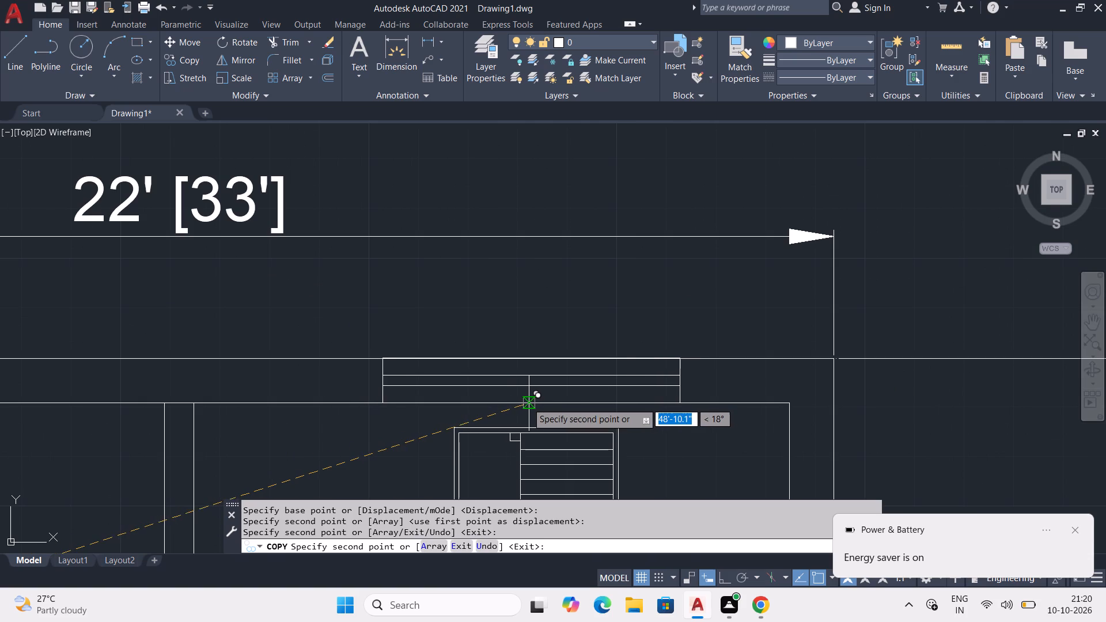
{"action": "left_click", "coordinate": [526, 404]}
Place a copy of the horizontal window in the living area's north exterior wall and end the copying.
{"action": "scroll", "coordinate": [556, 428], "scroll_direction": "down", "scroll_amount": 2}
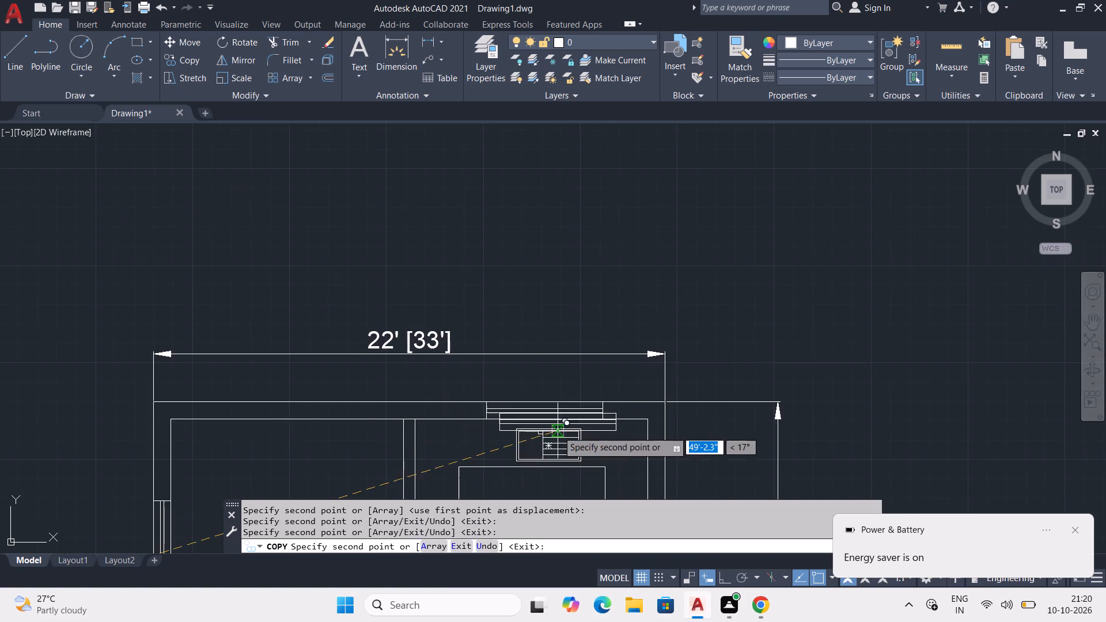
{"action": "middle_click_drag", "start_coordinate": [558, 430], "coordinate": [592, 275]}
{"action": "middle_click_drag", "start_coordinate": [393, 422], "coordinate": [484, 341]}
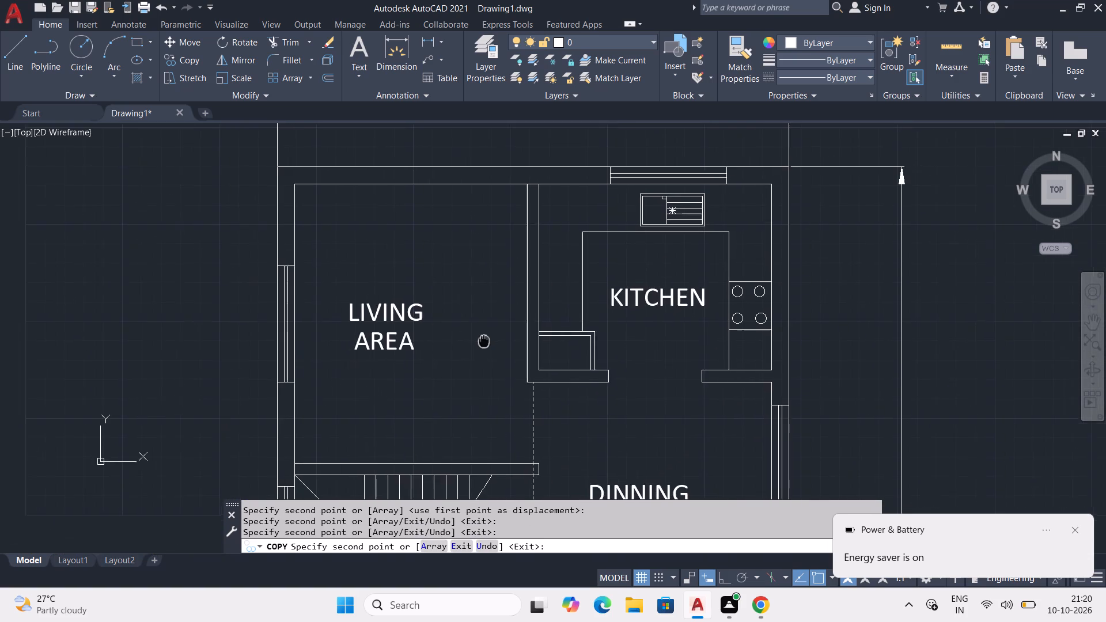
{"action": "middle_click_drag", "start_coordinate": [484, 341], "coordinate": [484, 341]}
{"action": "scroll", "coordinate": [418, 299], "scroll_direction": "up", "scroll_amount": 2}
{"action": "middle_click_drag", "start_coordinate": [418, 298], "coordinate": [437, 477]}
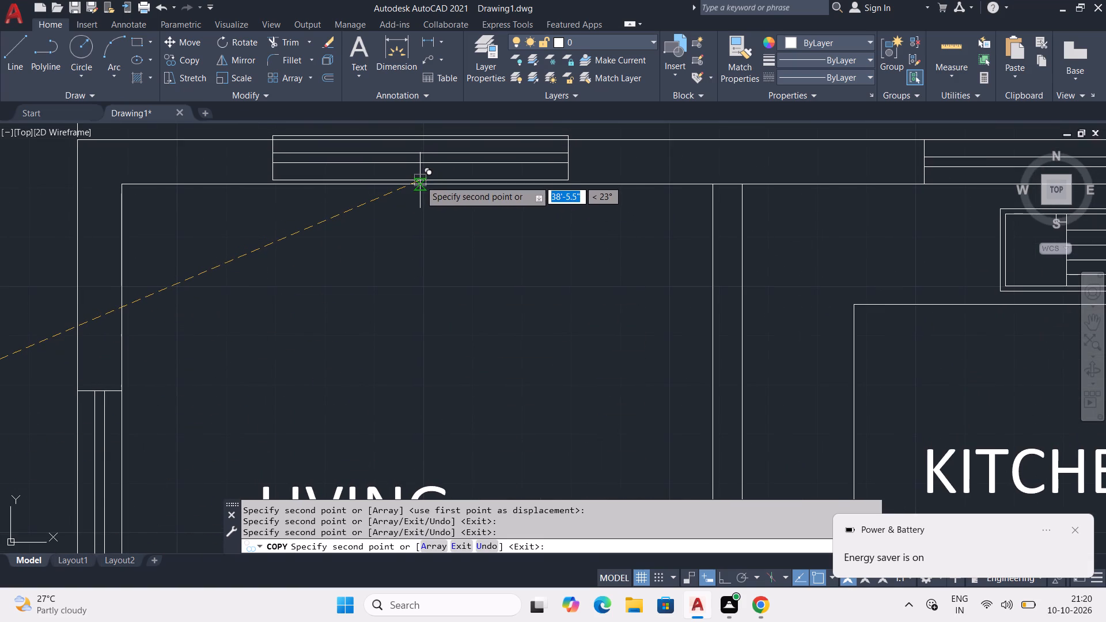
{"action": "left_click", "coordinate": [420, 180]}
{"action": "scroll", "coordinate": [406, 251], "scroll_direction": "down", "scroll_amount": 3}
{"action": "middle_click_drag", "start_coordinate": [423, 335], "coordinate": [438, 189]}
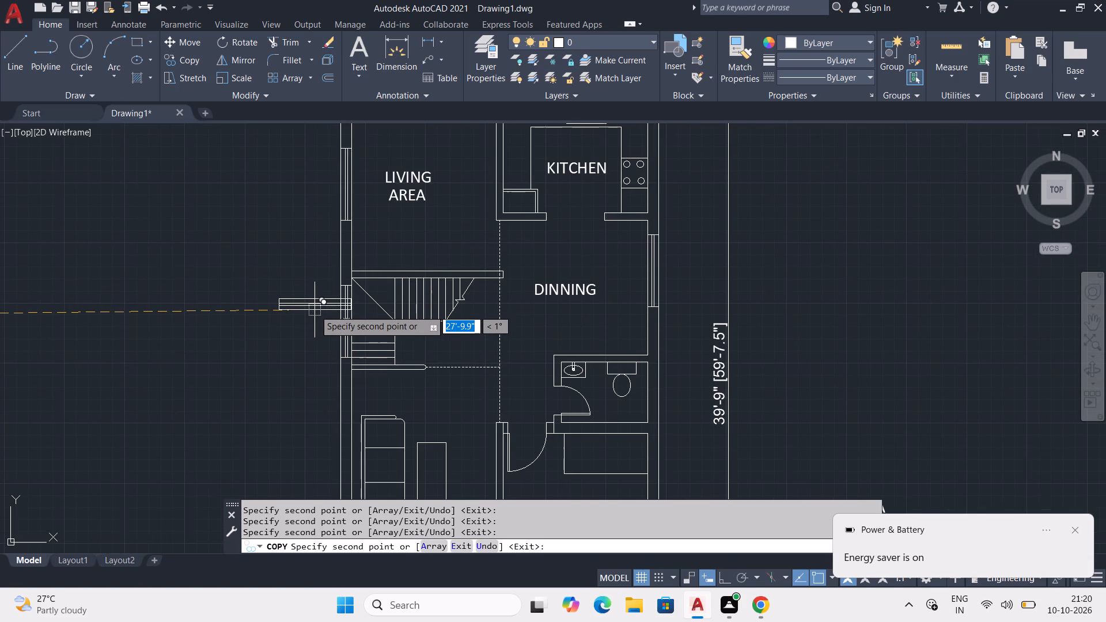
{"action": "middle_click_drag", "start_coordinate": [268, 306], "coordinate": [517, 333]}
{"action": "right_click", "coordinate": [310, 346]}
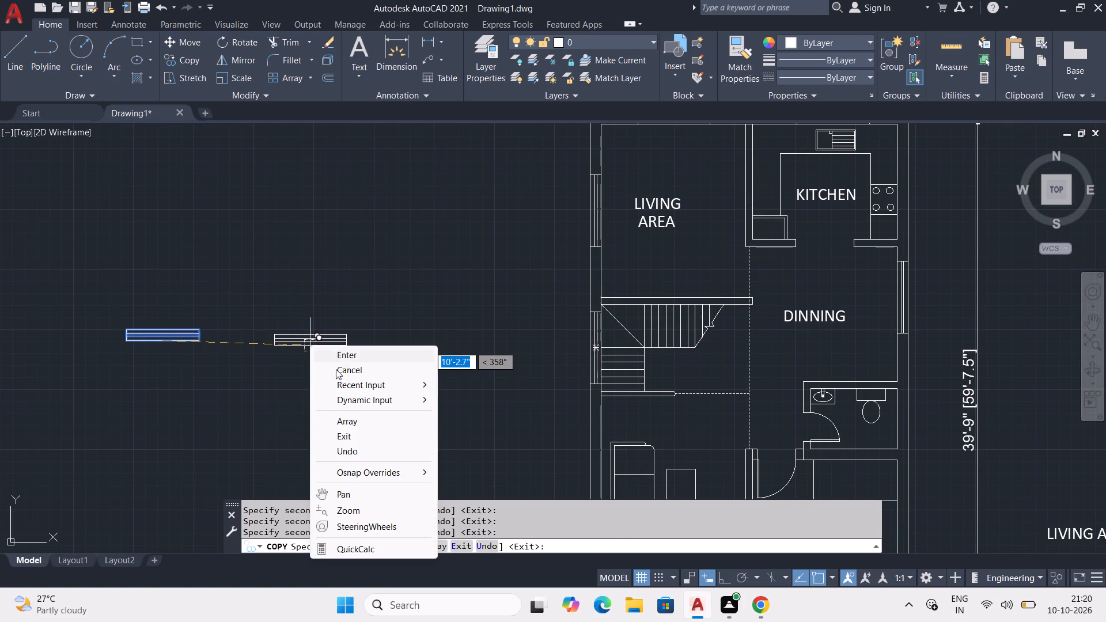
{"action": "left_click", "coordinate": [338, 377]}
{"action": "left_click", "coordinate": [343, 370]}
Draw a vertical line across the middle of the horizontal window symbol outside the plan, from its upper edge to its lower edge.
{"action": "scroll", "coordinate": [260, 351], "scroll_direction": "up", "scroll_amount": 4}
{"action": "middle_click_drag", "start_coordinate": [154, 339], "coordinate": [851, 480]}
{"action": "left_click", "coordinate": [7, 47]}
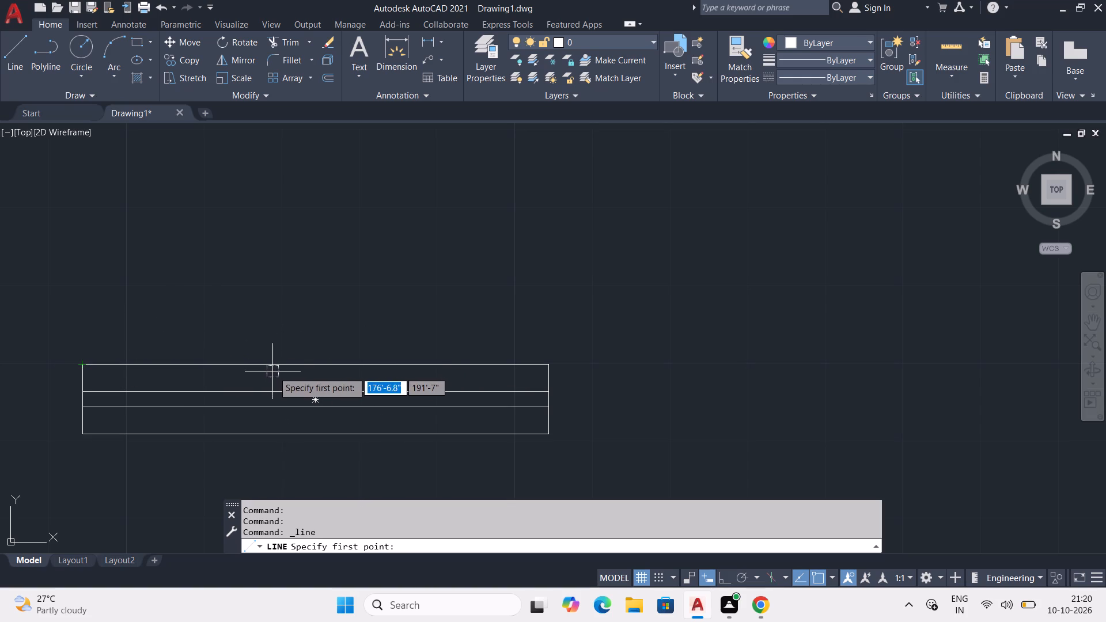
{"action": "left_click", "coordinate": [318, 362]}
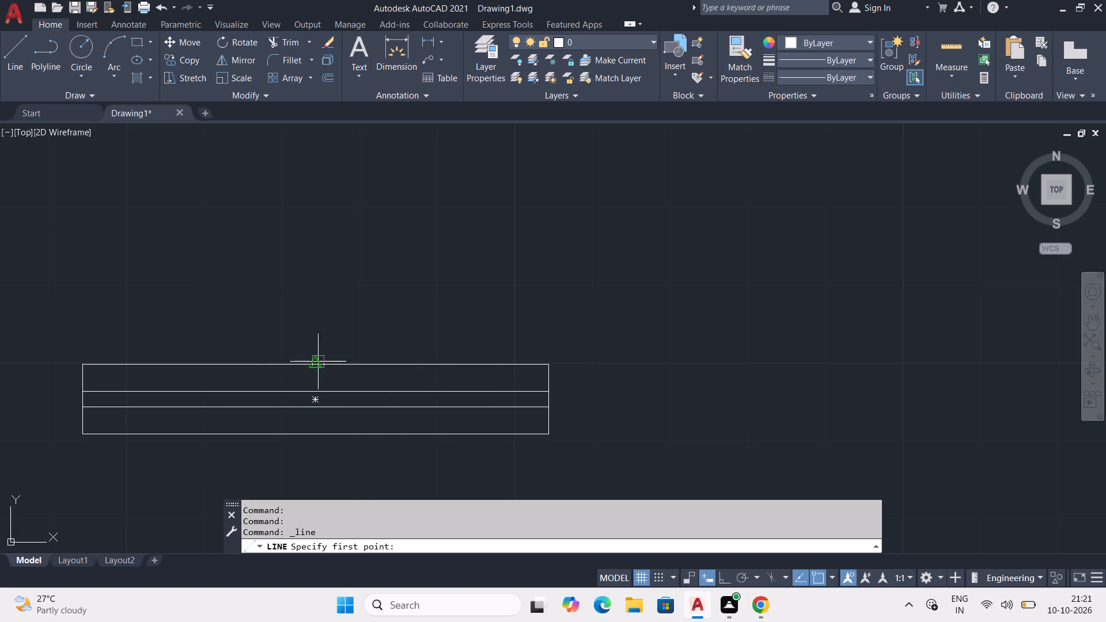
{"action": "left_click", "coordinate": [315, 430]}
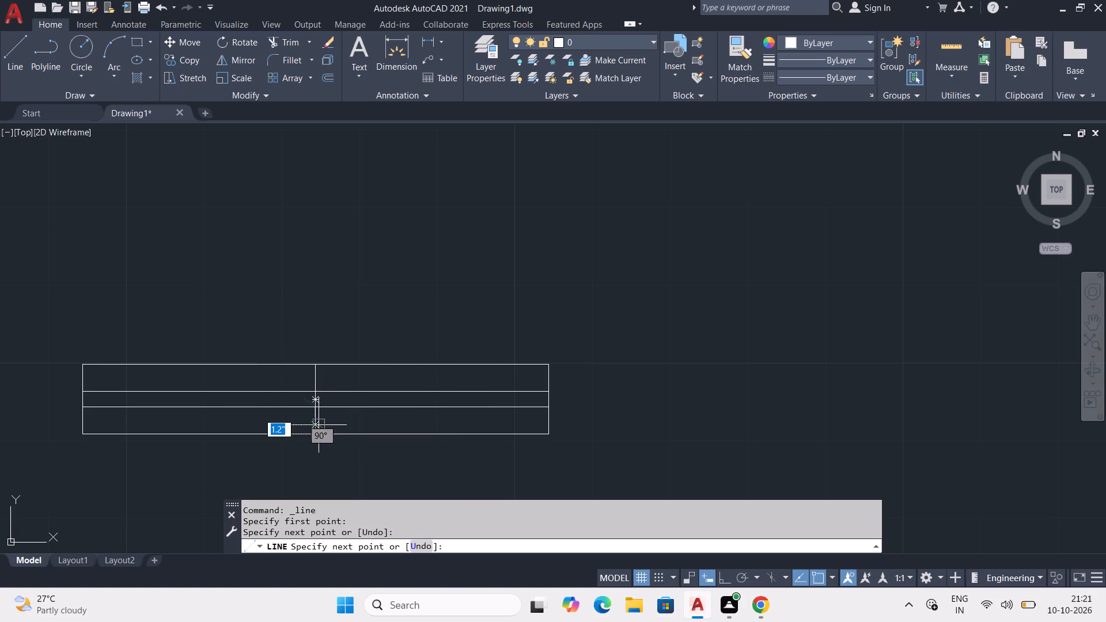
{"action": "right_click", "coordinate": [327, 415]}
{"action": "left_click", "coordinate": [369, 445]}
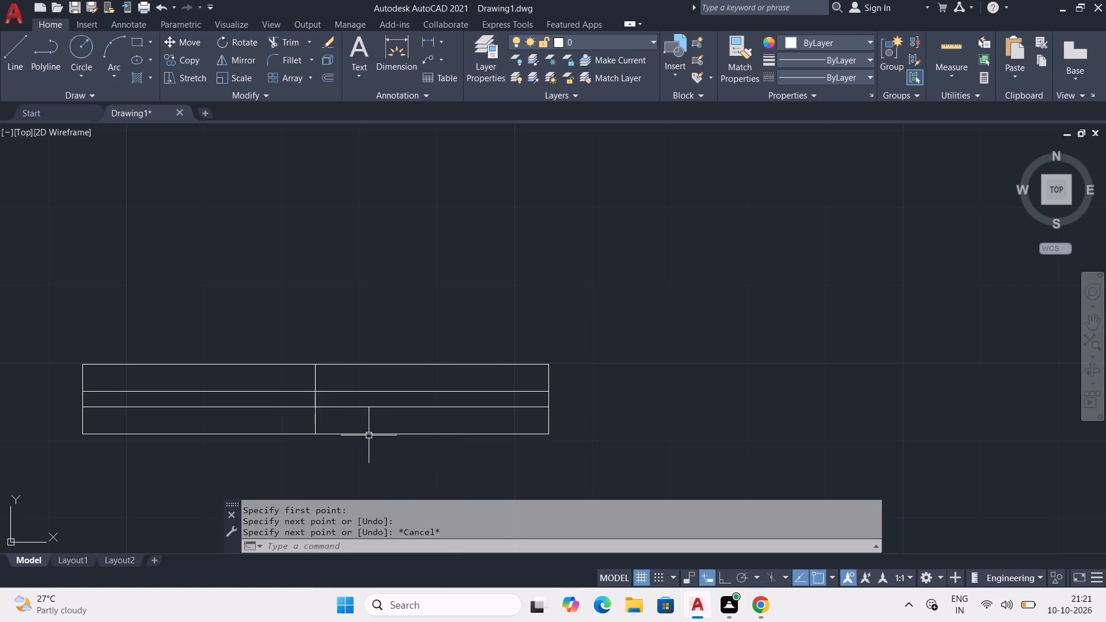
Trim away the half of the window symbol east of the new middle line, including its leftover end line.
{"action": "left_click", "coordinate": [287, 43]}
{"action": "left_click_drag", "start_coordinate": [405, 277], "coordinate": [427, 474]}
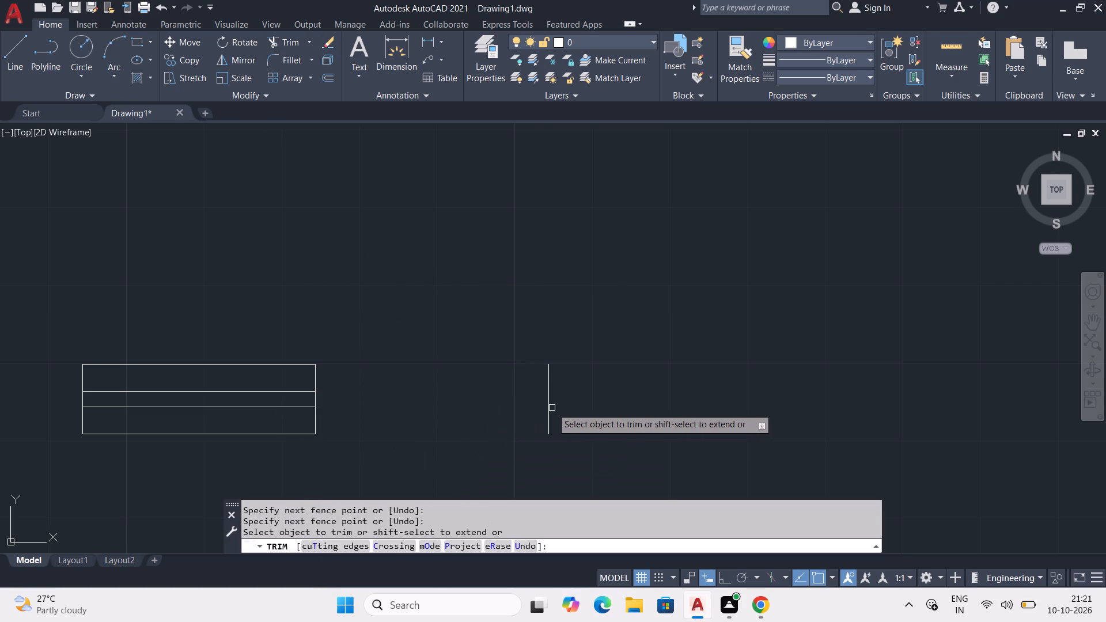
{"action": "left_click", "coordinate": [552, 408]}
{"action": "left_click", "coordinate": [541, 408]}
{"action": "right_click", "coordinate": [442, 342]}
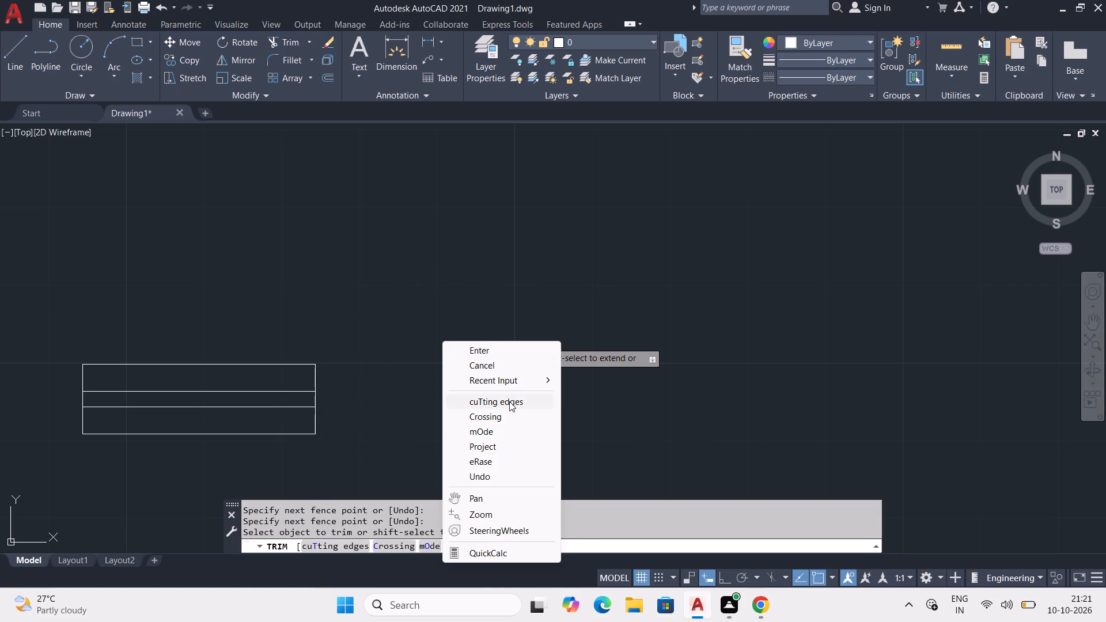
{"action": "left_click", "coordinate": [502, 364]}
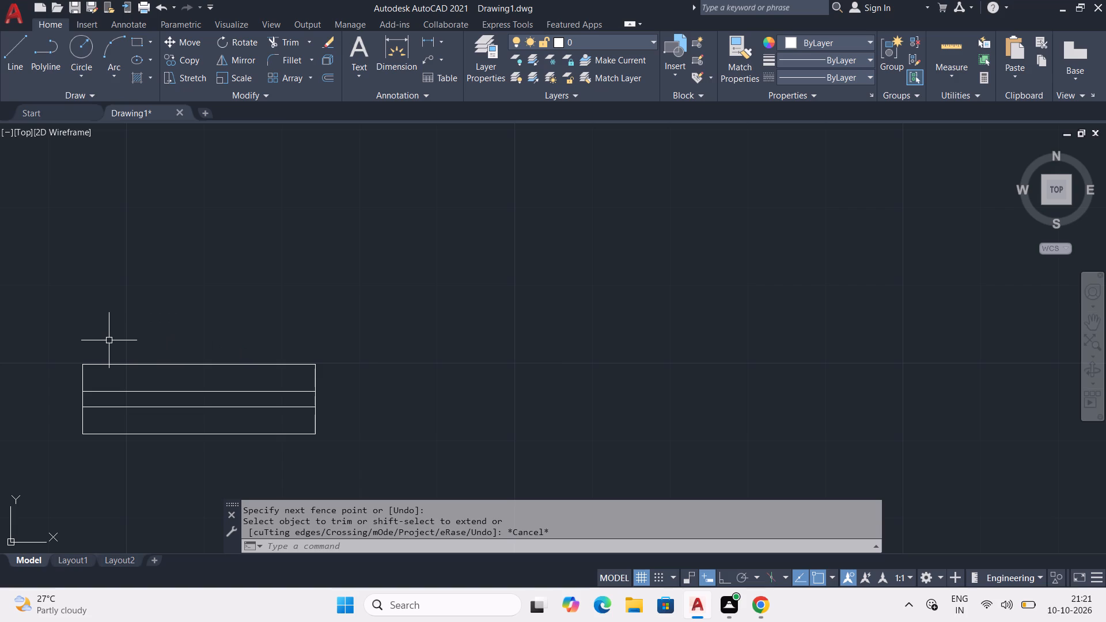
Join the lines of the shortened window symbol with the Join command.
{"action": "left_click", "coordinate": [71, 321]}
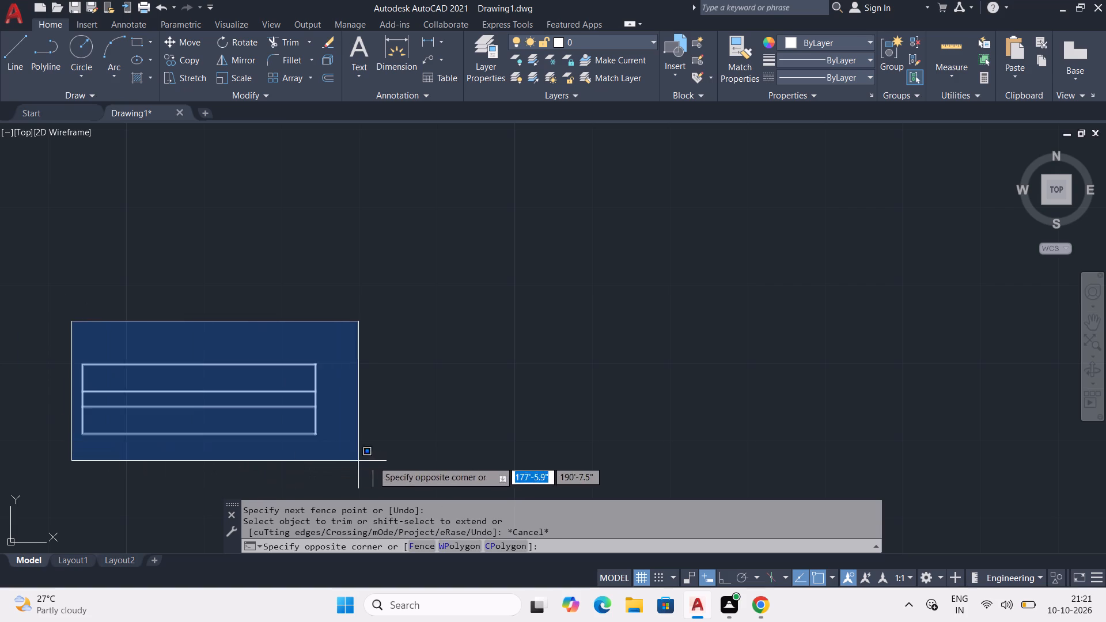
{"action": "left_click", "coordinate": [385, 459]}
{"action": "type", "text": "JOIN"}
{"action": "key", "text": "space"}
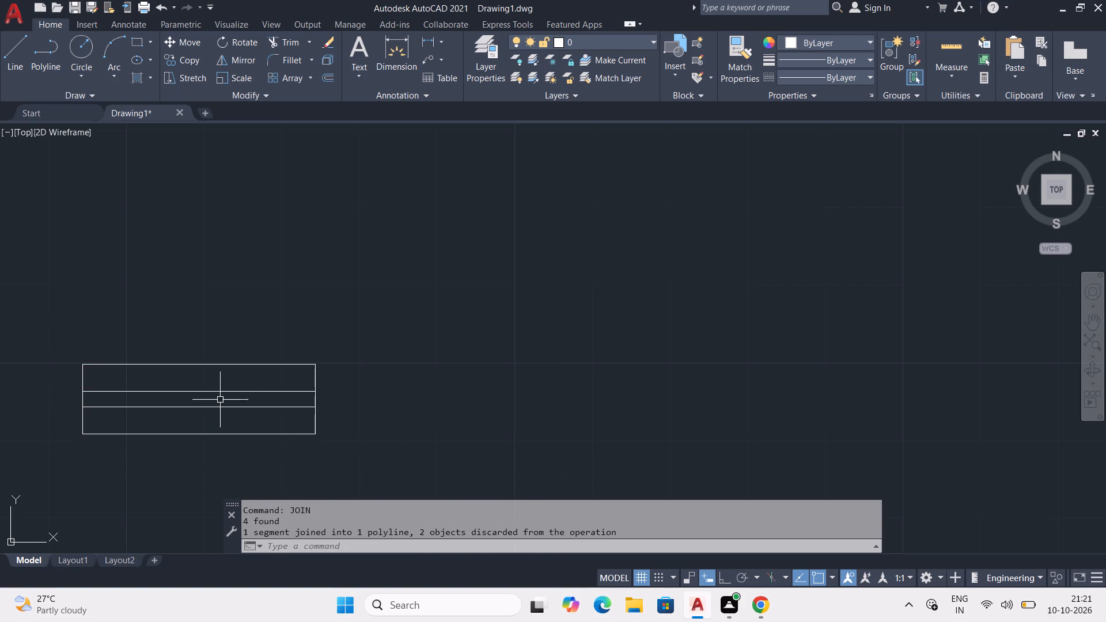
Rotate the shortened window symbol 90° about its lower east corner, with Ortho on, so it stands vertically.
{"action": "left_click_drag", "start_coordinate": [219, 342], "coordinate": [202, 411]}
{"action": "left_click", "coordinate": [198, 451]}
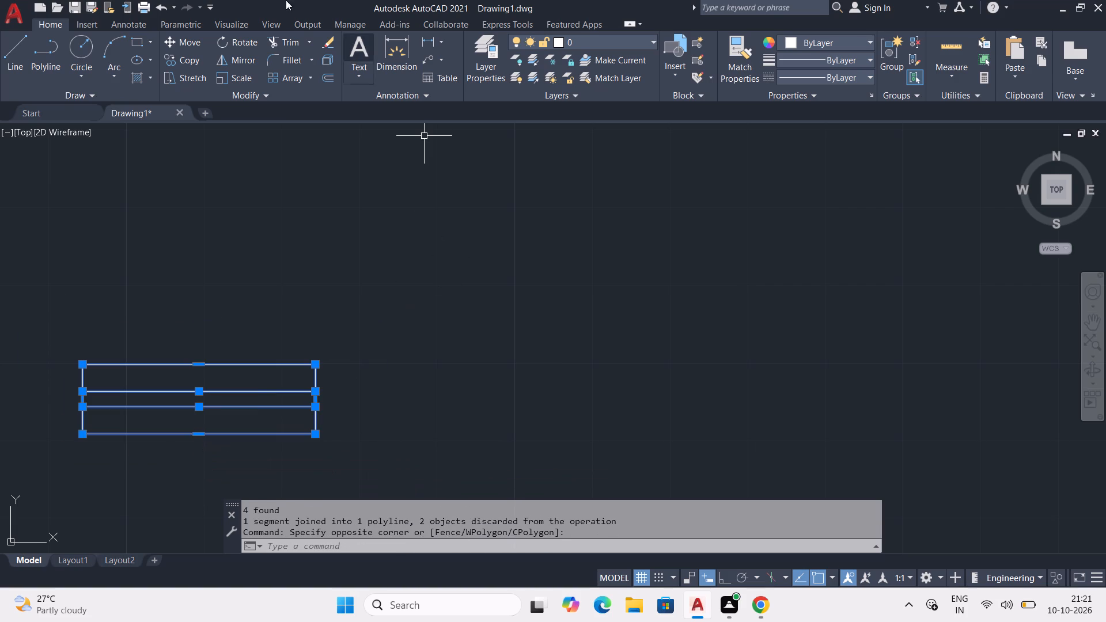
{"action": "key", "text": "F8"}
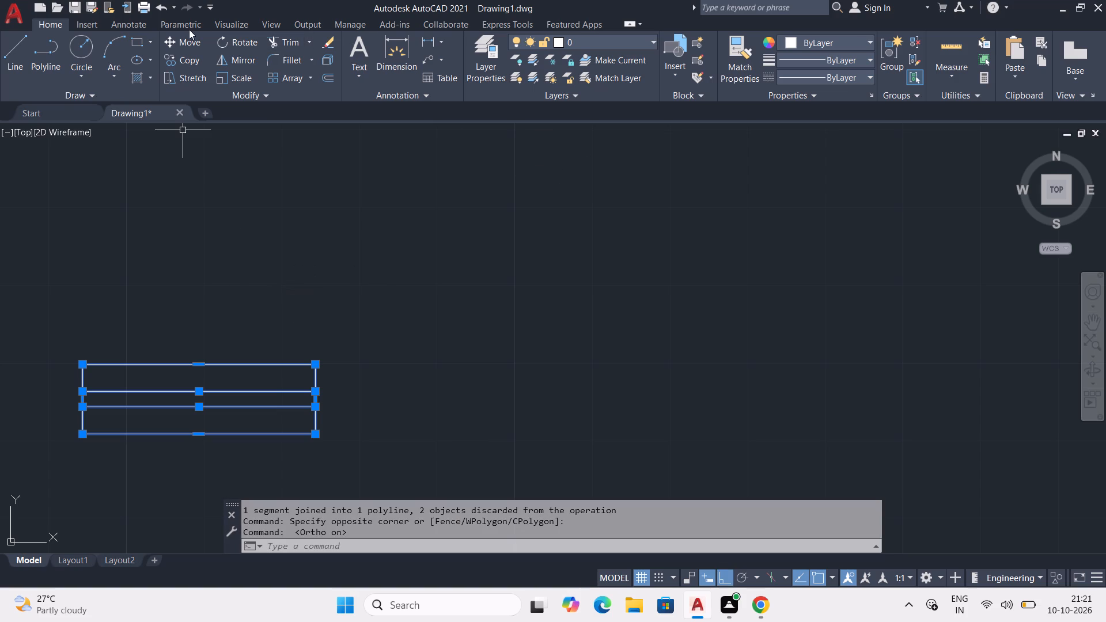
{"action": "left_click", "coordinate": [253, 43]}
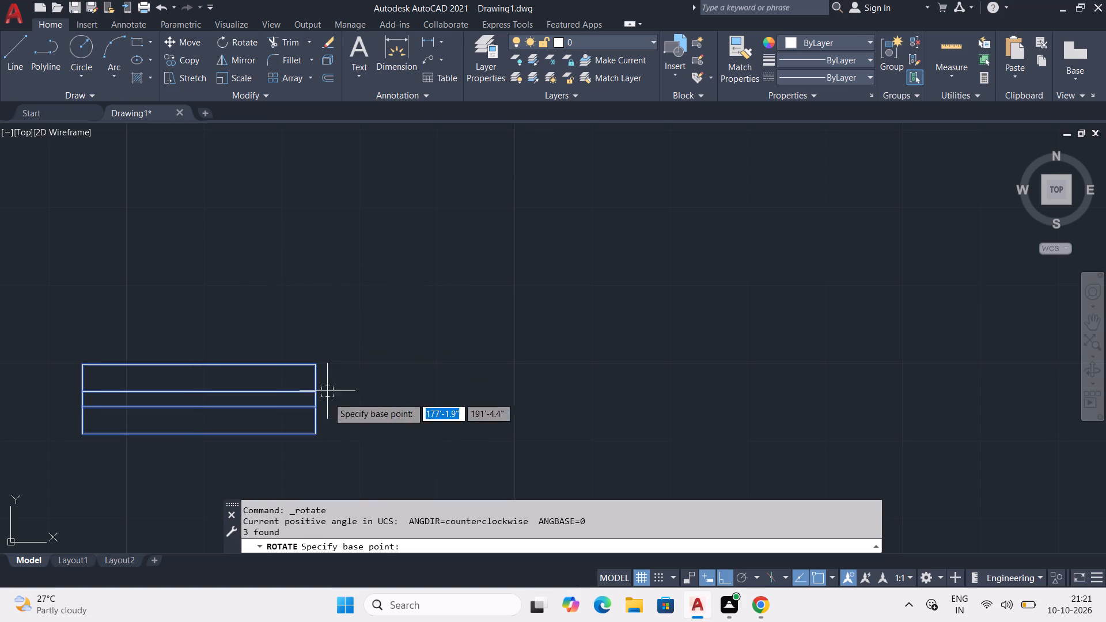
{"action": "left_click", "coordinate": [314, 431]}
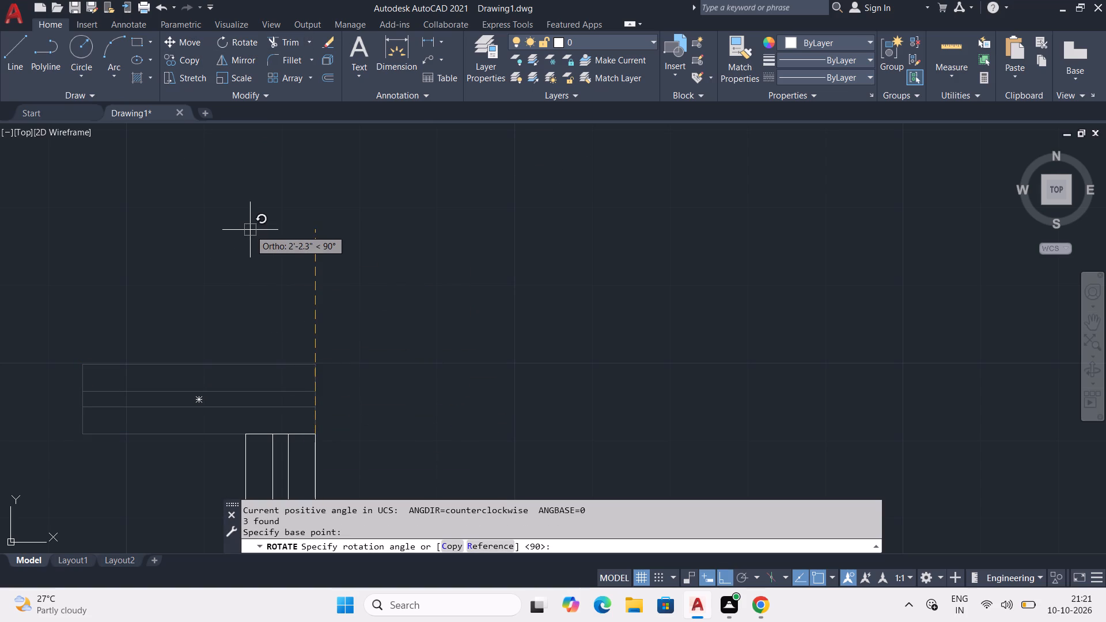
{"action": "left_click", "coordinate": [250, 230]}
Copy the short vertical window by its west edge's midpoint into the bathroom's east exterior wall beside the toilet, with Ortho off.
{"action": "middle_click_drag", "start_coordinate": [322, 311], "coordinate": [321, 20]}
{"action": "scroll", "coordinate": [298, 211], "scroll_direction": "down", "scroll_amount": 1}
{"action": "left_click_drag", "start_coordinate": [240, 165], "coordinate": [248, 161]}
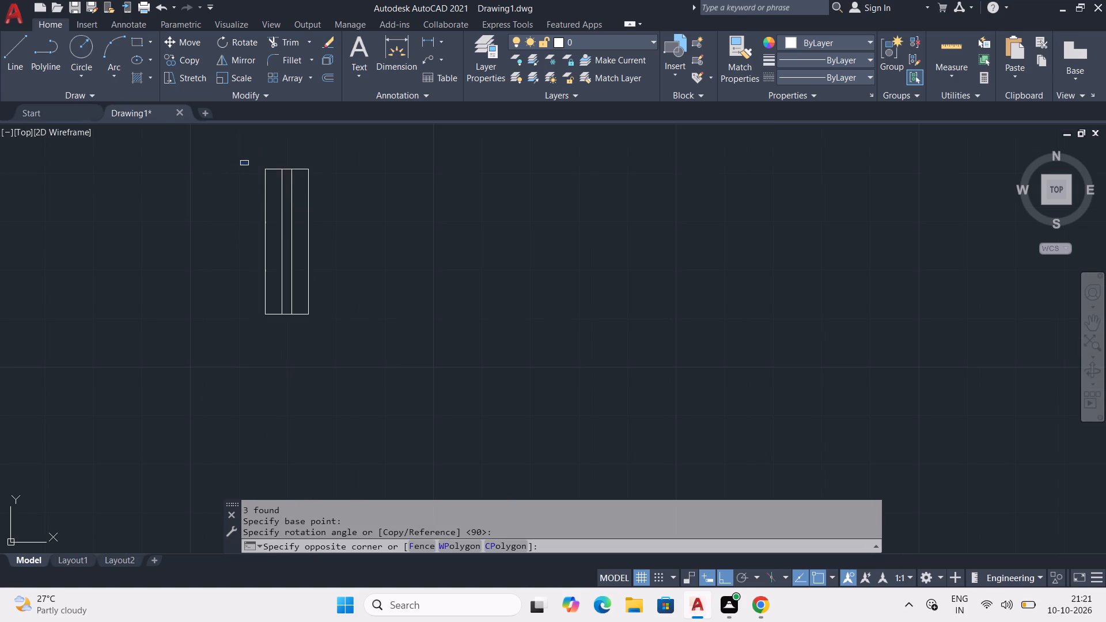
{"action": "left_click", "coordinate": [354, 323]}
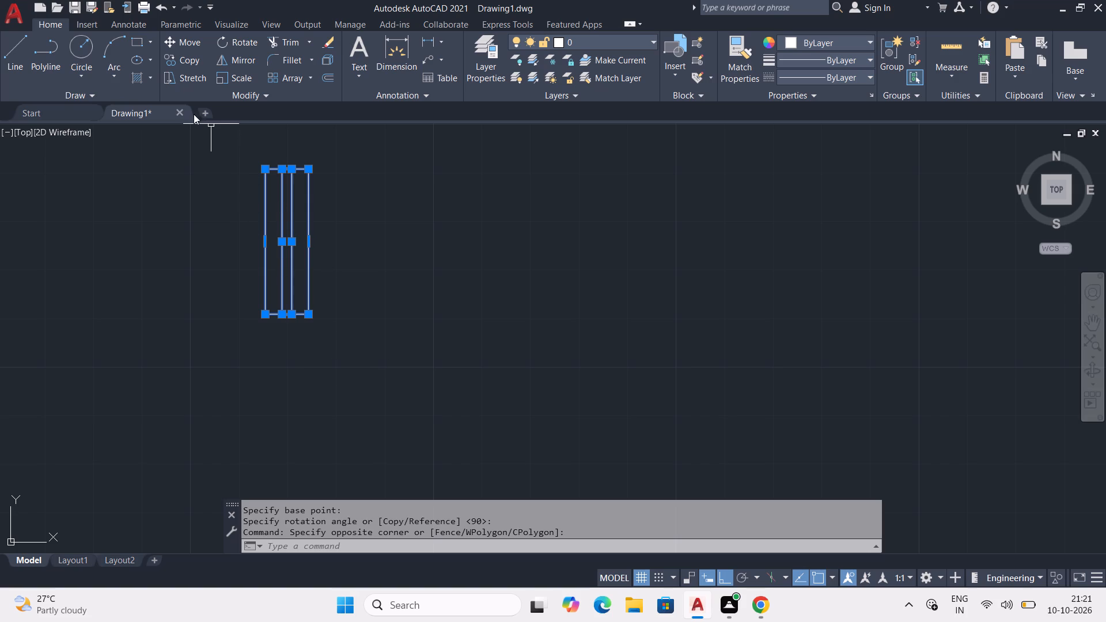
{"action": "left_click", "coordinate": [194, 66]}
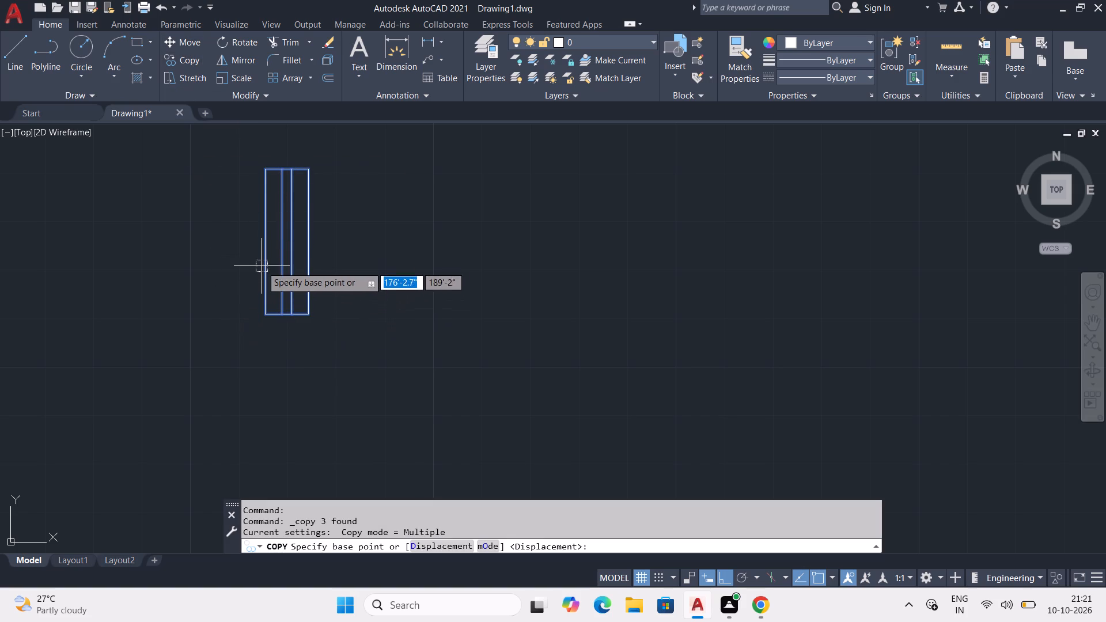
{"action": "left_click", "coordinate": [262, 243]}
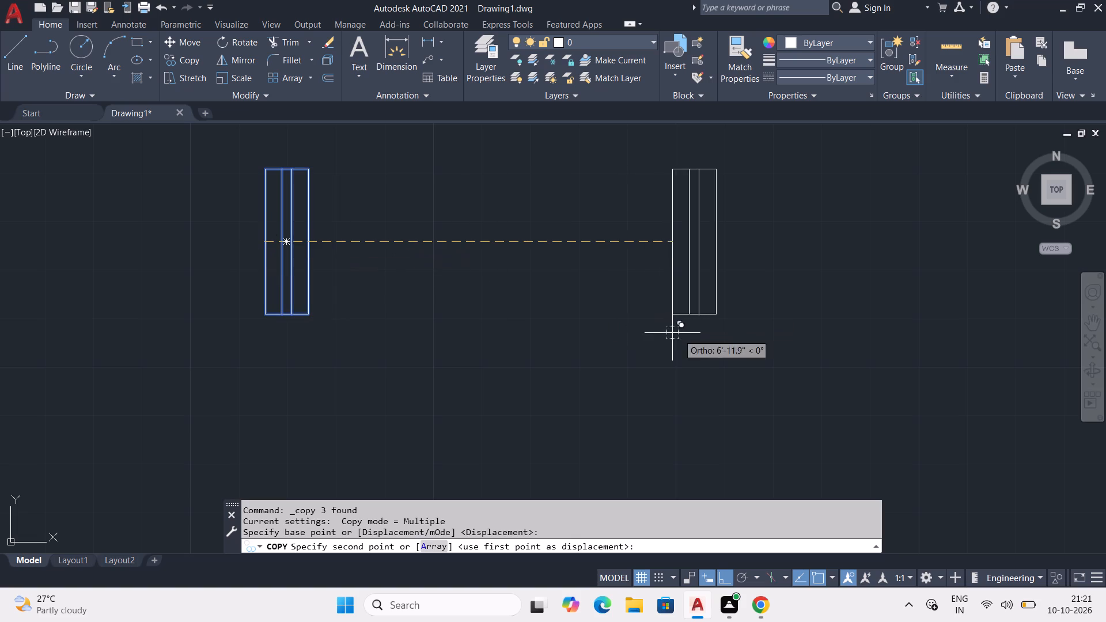
{"action": "middle_click_drag", "start_coordinate": [684, 358], "coordinate": [661, 442]}
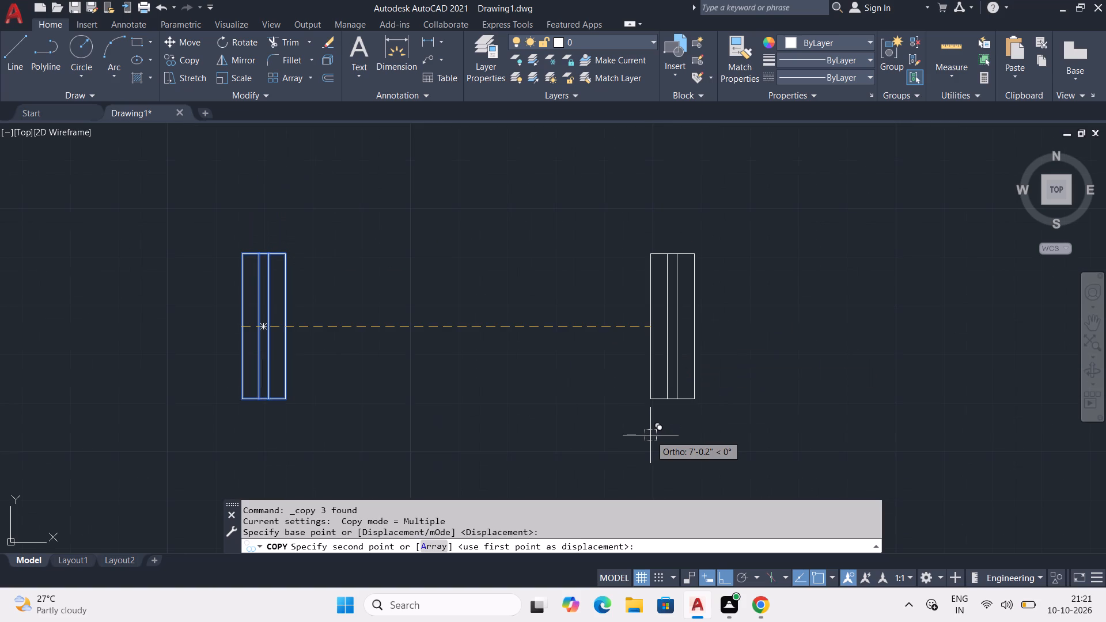
{"action": "key", "text": "F8"}
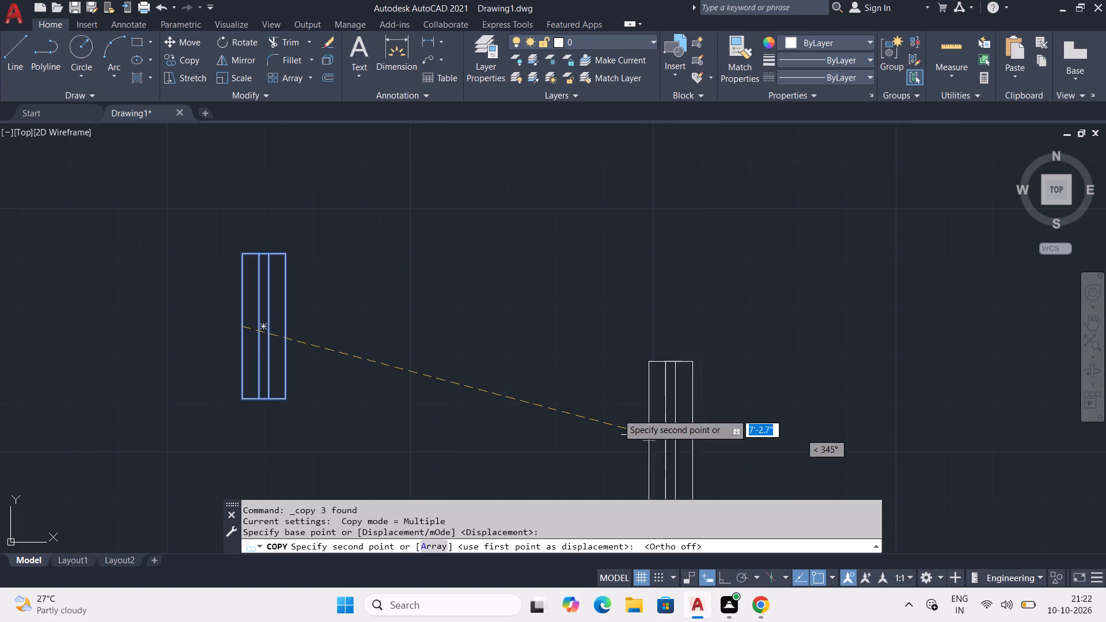
{"action": "middle_click_drag", "start_coordinate": [784, 382], "coordinate": [308, 367]}
{"action": "middle_click_drag", "start_coordinate": [888, 441], "coordinate": [521, 435]}
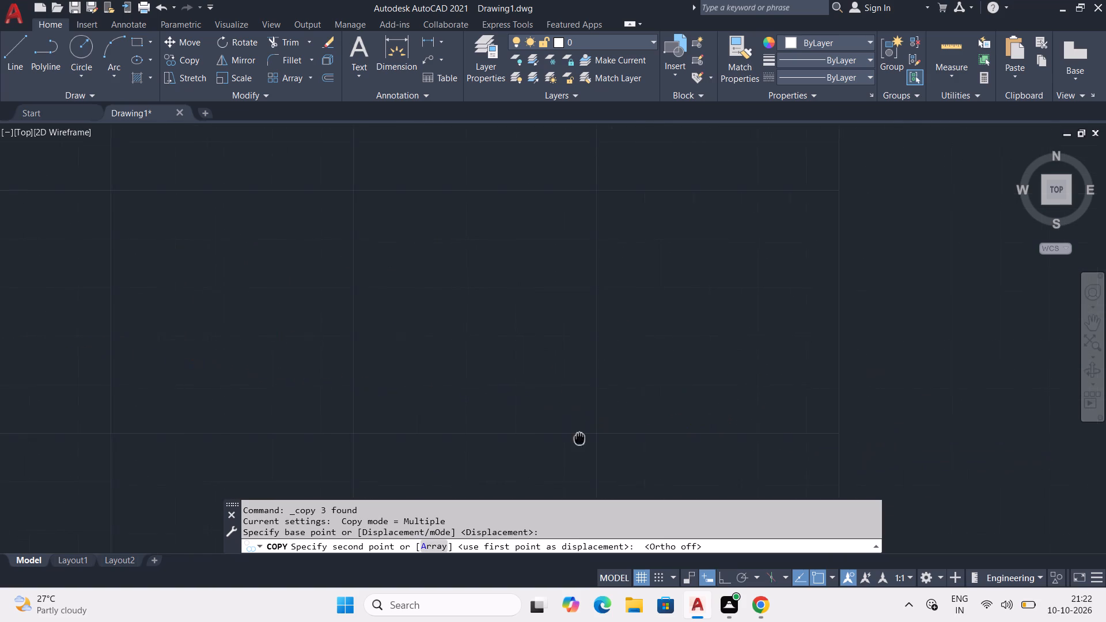
{"action": "middle_click_drag", "start_coordinate": [521, 435], "coordinate": [353, 439]}
{"action": "scroll", "coordinate": [651, 440], "scroll_direction": "down", "scroll_amount": 2}
{"action": "middle_click_drag", "start_coordinate": [779, 435], "coordinate": [241, 431]}
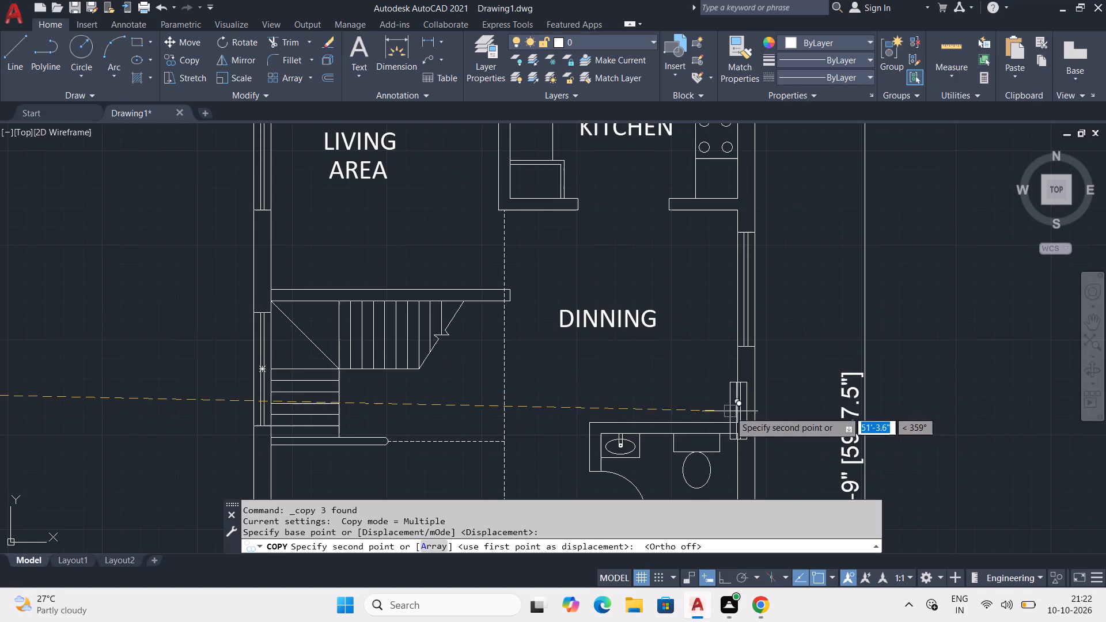
{"action": "middle_click_drag", "start_coordinate": [755, 385], "coordinate": [738, 267]}
{"action": "scroll", "coordinate": [725, 378], "scroll_direction": "up", "scroll_amount": 3}
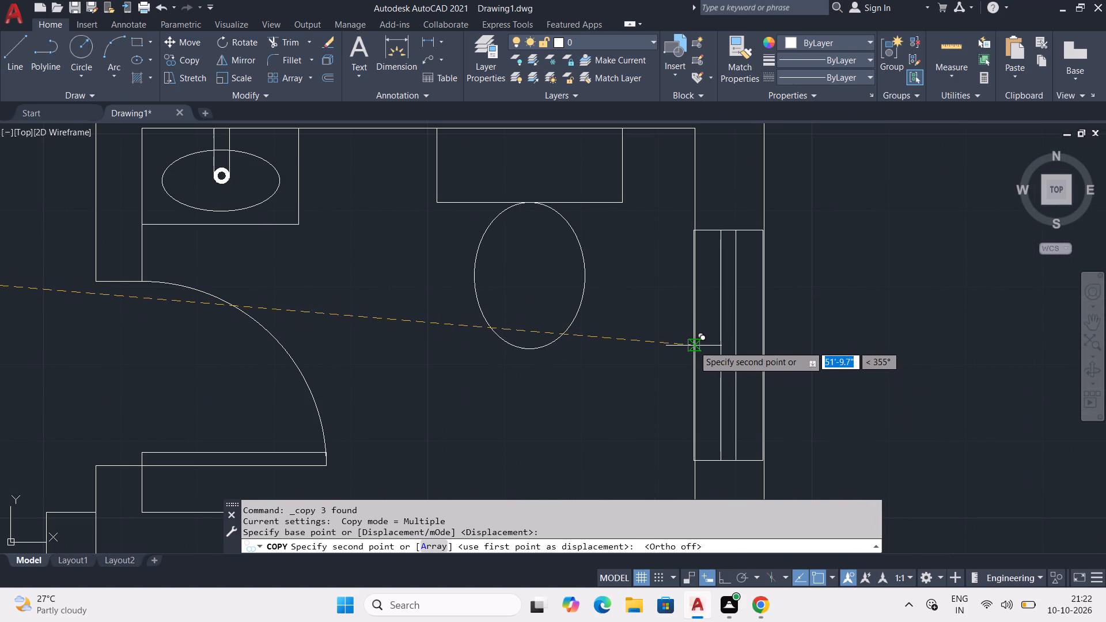
{"action": "left_click", "coordinate": [694, 346]}
{"action": "scroll", "coordinate": [775, 391], "scroll_direction": "down", "scroll_amount": 3}
{"action": "middle_click_drag", "start_coordinate": [777, 395], "coordinate": [762, 279]}
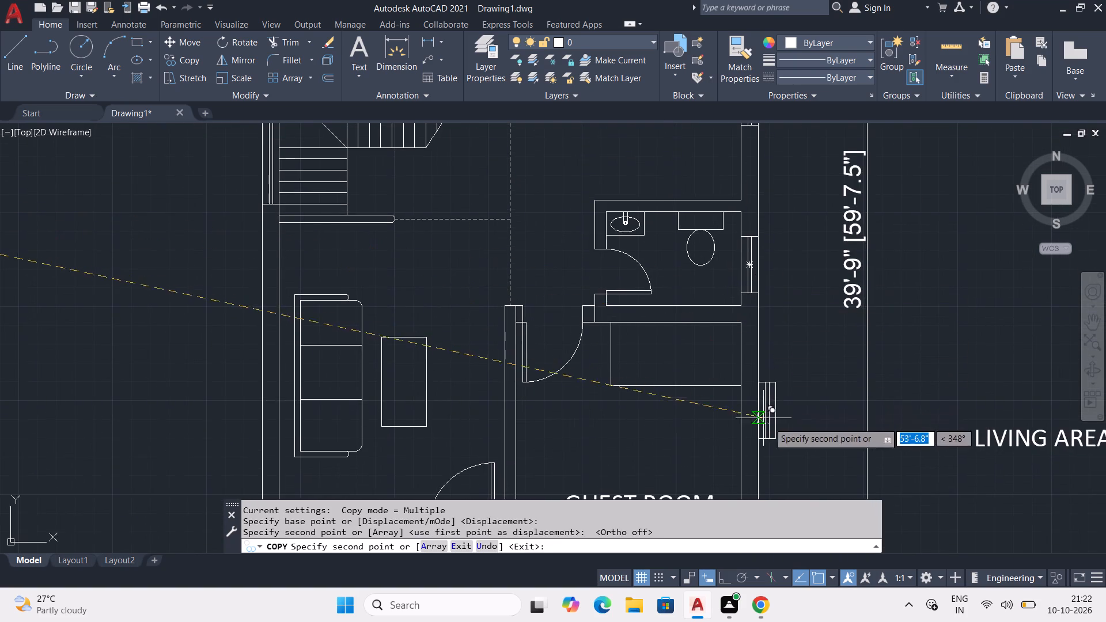
{"action": "middle_click_drag", "start_coordinate": [769, 423], "coordinate": [752, 286]}
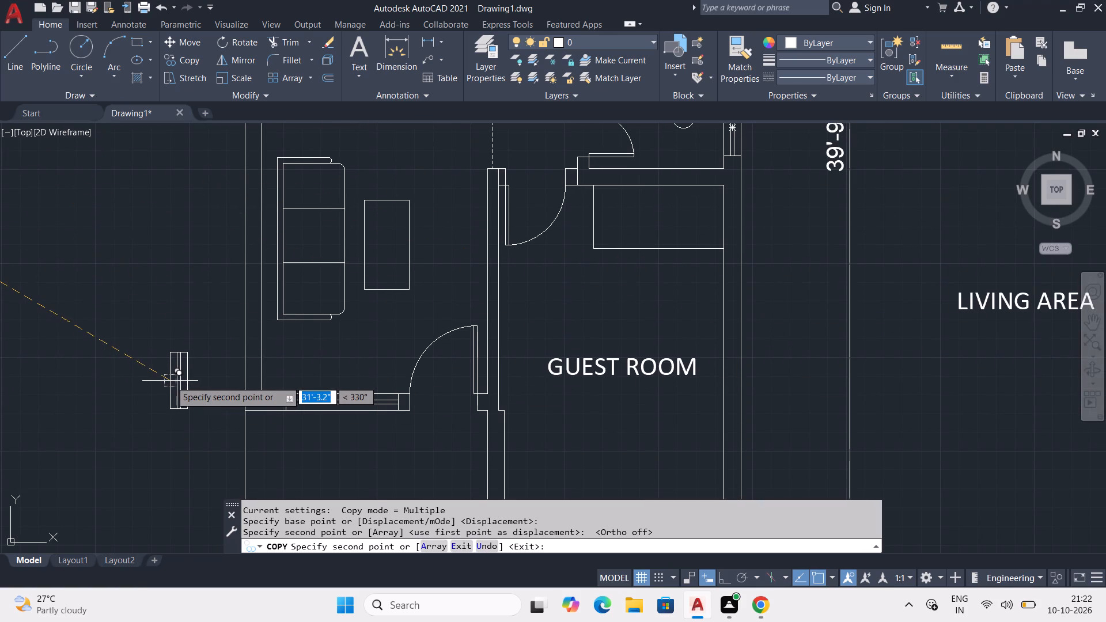
{"action": "right_click", "coordinate": [135, 374]}
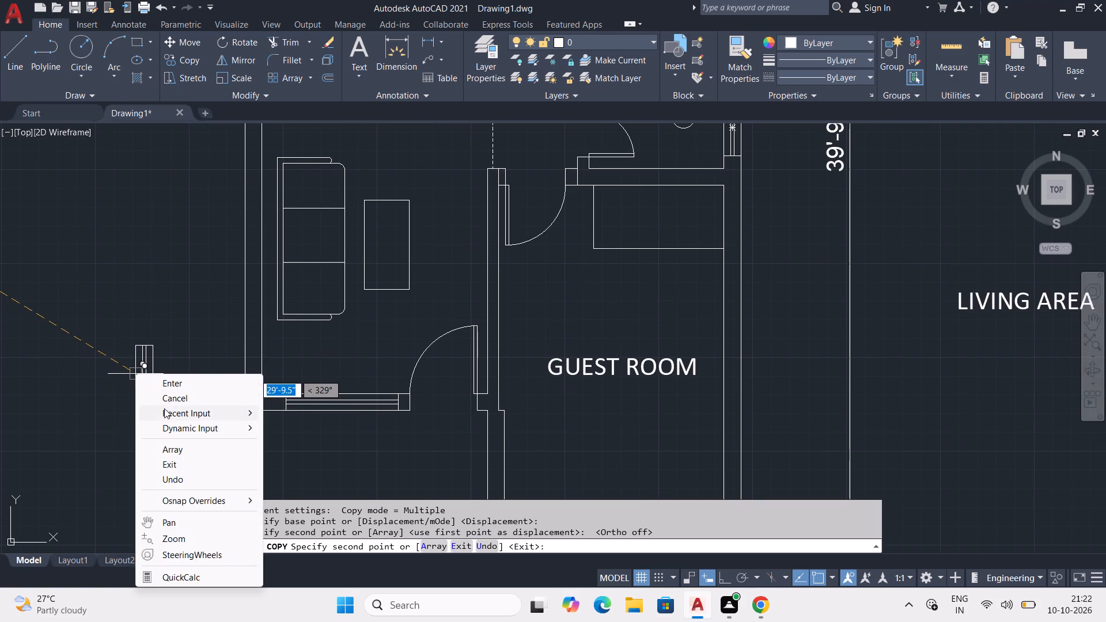
{"action": "left_click", "coordinate": [175, 399]}
Look over the floor plan from the front porch and guest room up to the dining area to check the windows.
{"action": "middle_click_drag", "start_coordinate": [101, 382], "coordinate": [615, 506]}
{"action": "middle_click_drag", "start_coordinate": [406, 435], "coordinate": [523, 577]}
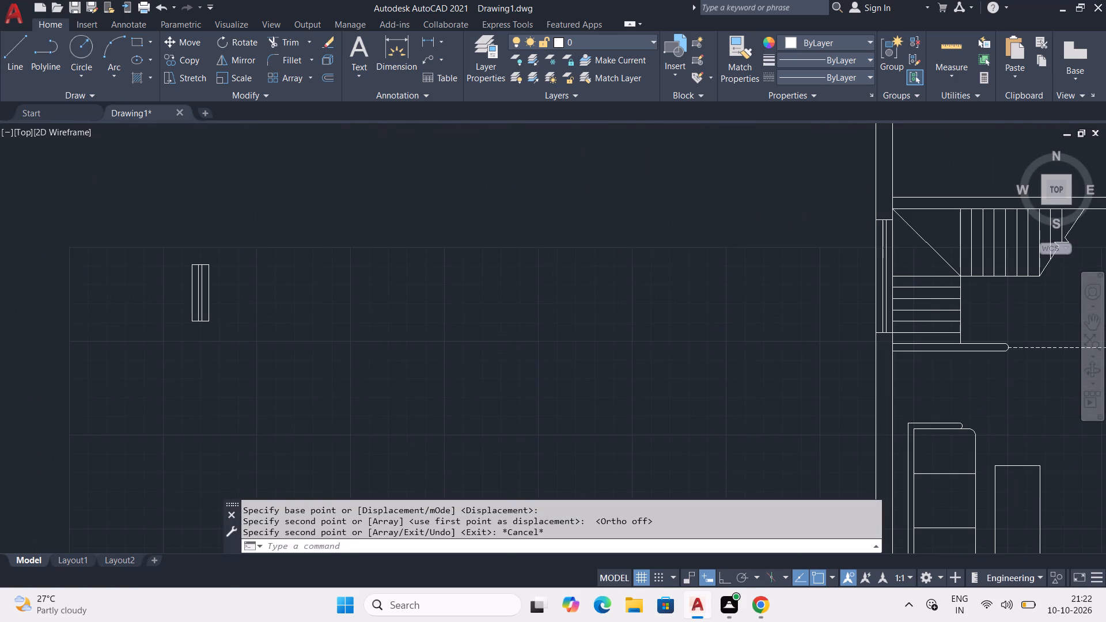
{"action": "scroll", "coordinate": [493, 517], "scroll_direction": "down", "scroll_amount": 2}
{"action": "middle_click_drag", "start_coordinate": [781, 397], "coordinate": [411, 192]}
{"action": "scroll", "coordinate": [411, 192], "scroll_direction": "down", "scroll_amount": 1}
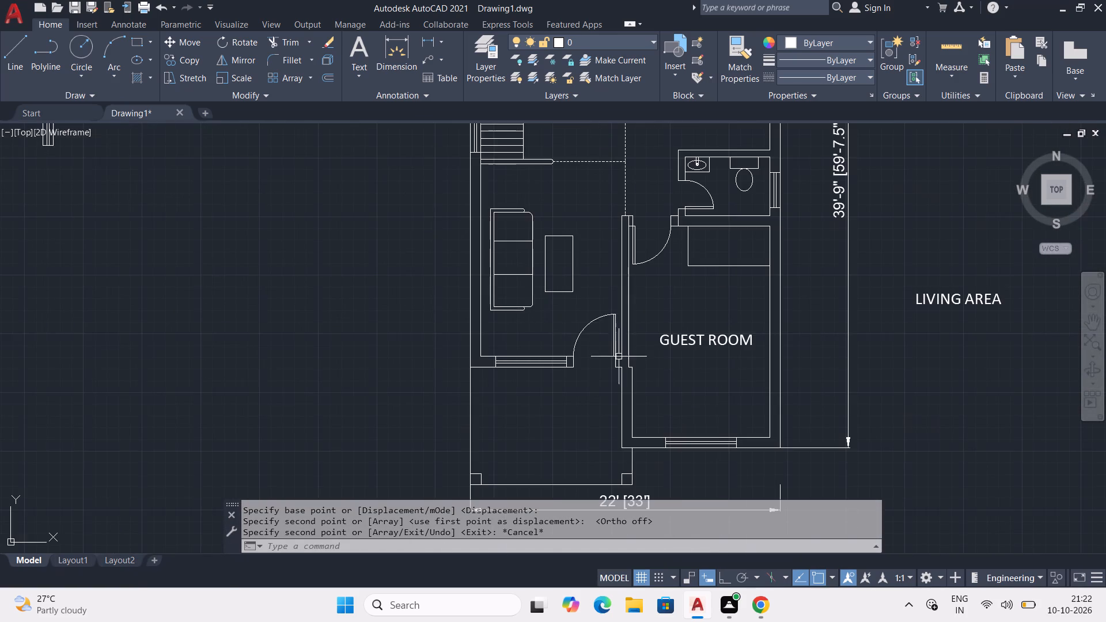
{"action": "middle_click_drag", "start_coordinate": [721, 420], "coordinate": [652, 192]}
{"action": "middle_click_drag", "start_coordinate": [625, 314], "coordinate": [603, 559]}
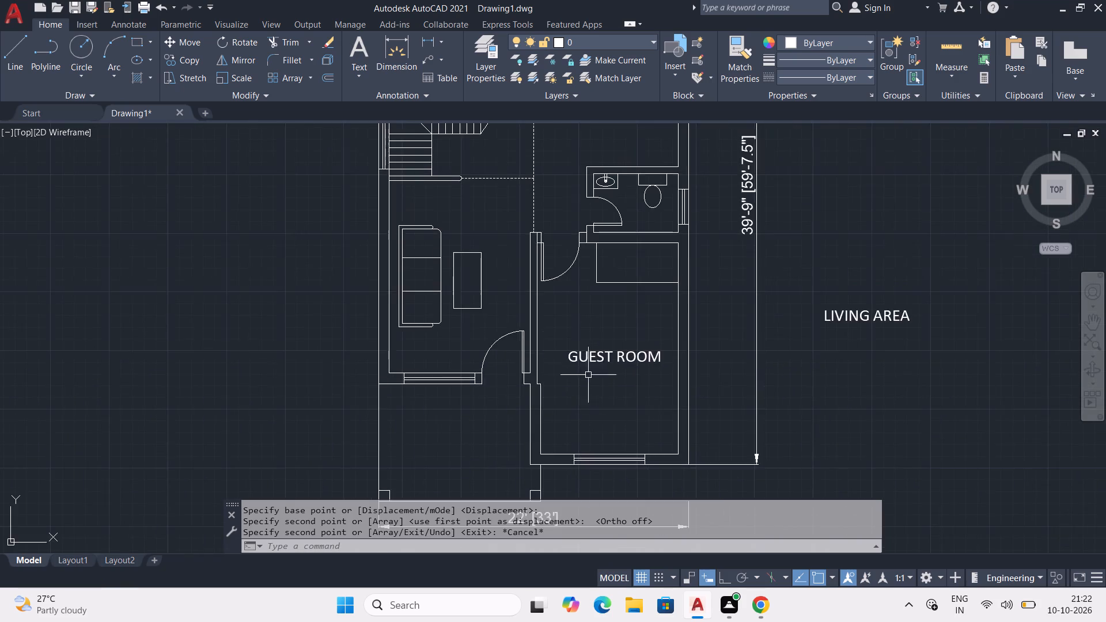
{"action": "middle_click_drag", "start_coordinate": [589, 349], "coordinate": [593, 467]}
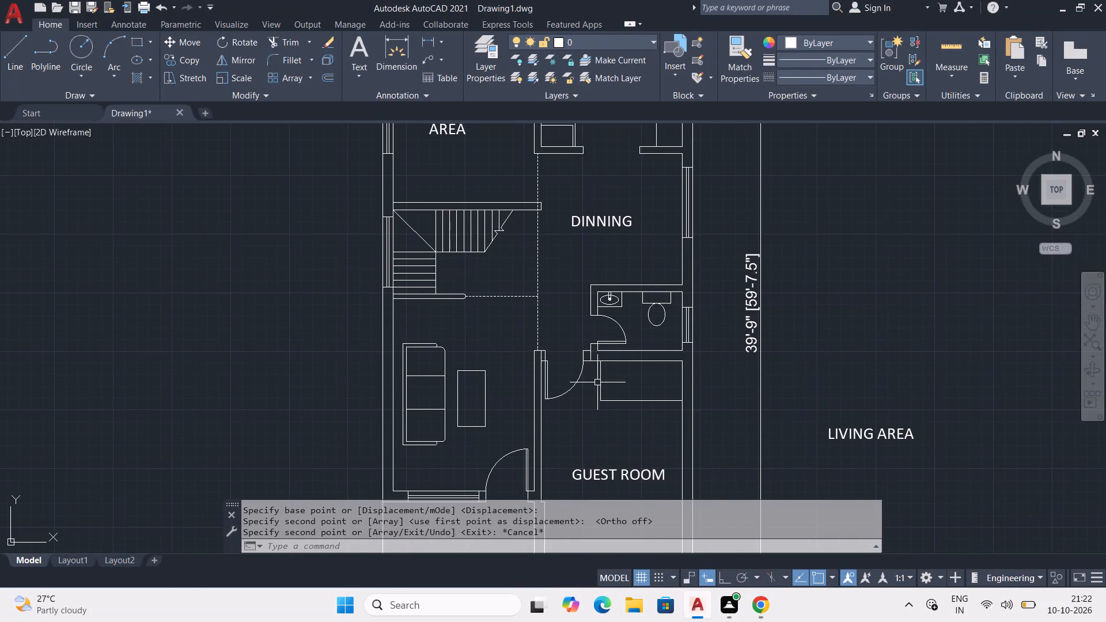
Erase the spare window symbol west of the floor plan and the loose LIVING AREA label east of it.
{"action": "middle_click_drag", "start_coordinate": [603, 422], "coordinate": [598, 435]}
{"action": "scroll", "coordinate": [603, 422], "scroll_direction": "down", "scroll_amount": 1}
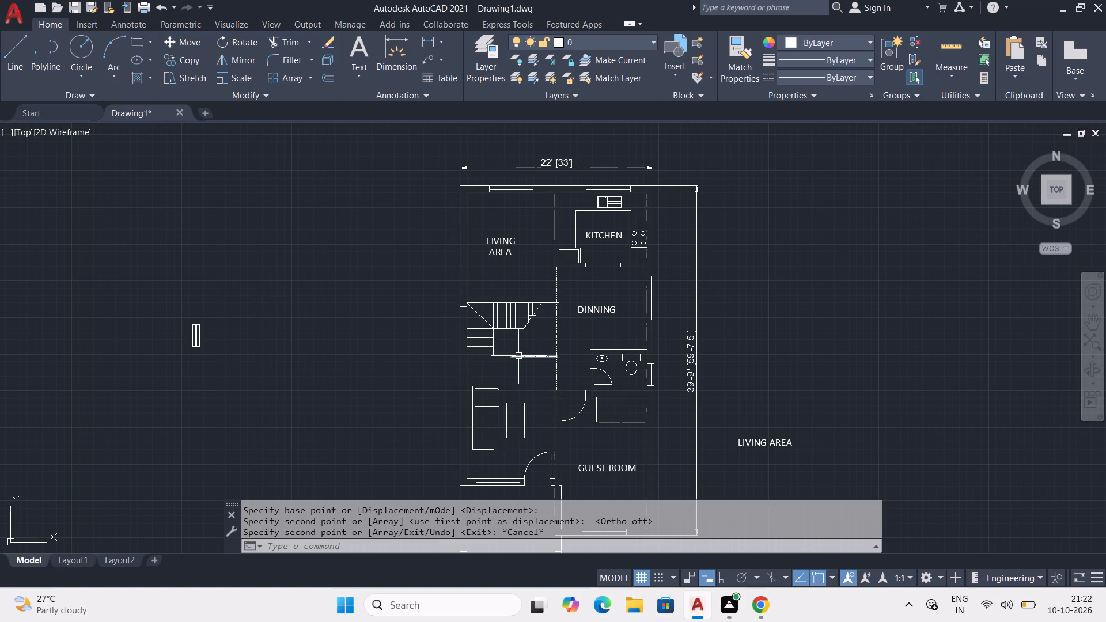
{"action": "middle_click_drag", "start_coordinate": [302, 381], "coordinate": [338, 203]}
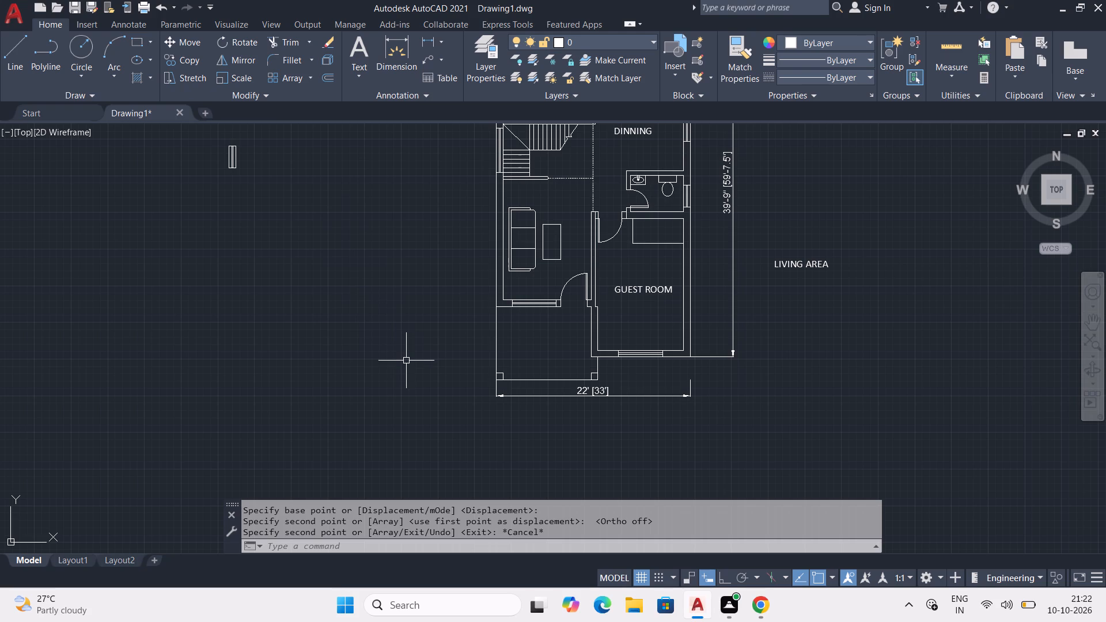
{"action": "middle_click_drag", "start_coordinate": [506, 246], "coordinate": [501, 333]}
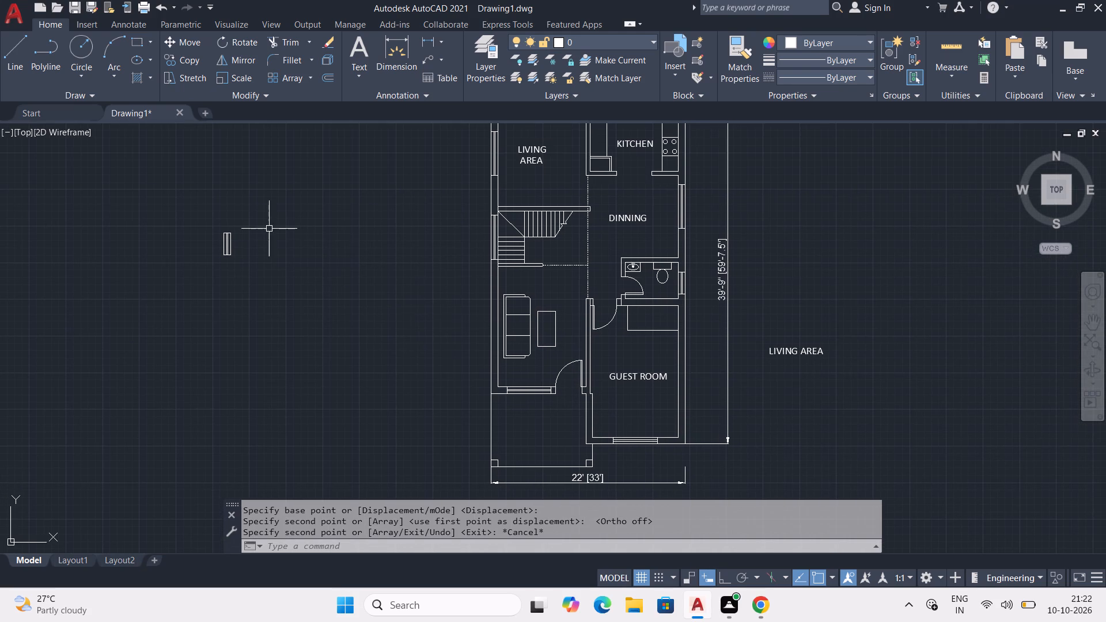
{"action": "left_click_drag", "start_coordinate": [171, 210], "coordinate": [203, 237]}
{"action": "left_click", "coordinate": [294, 301]}
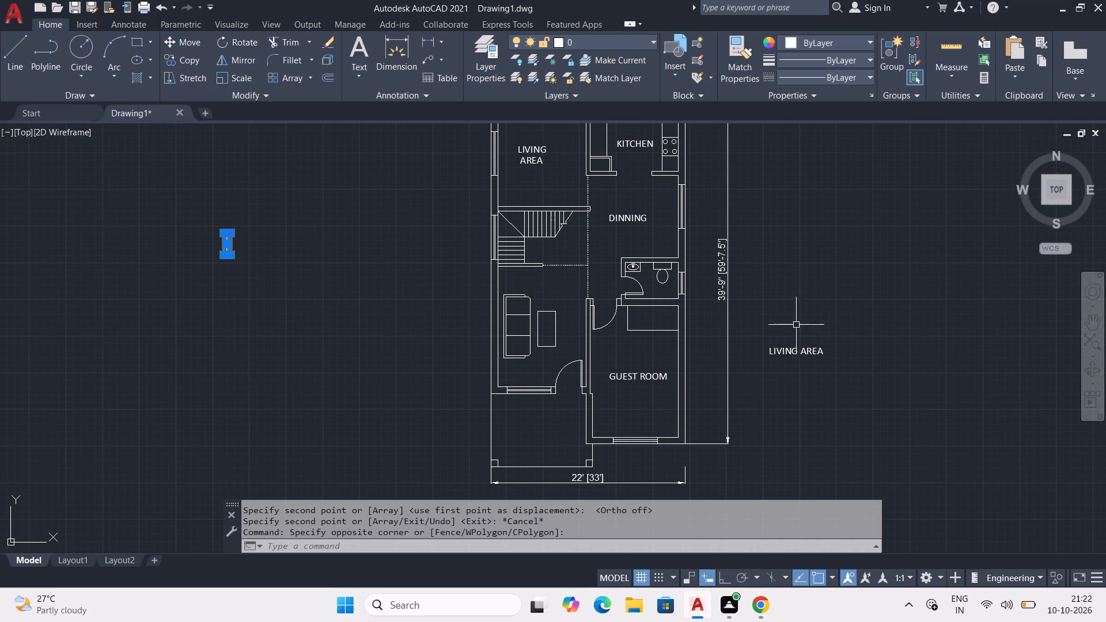
{"action": "left_click_drag", "start_coordinate": [792, 329], "coordinate": [799, 349]}
{"action": "left_click", "coordinate": [805, 386]}
{"action": "left_click_drag", "start_coordinate": [869, 359], "coordinate": [846, 352]}
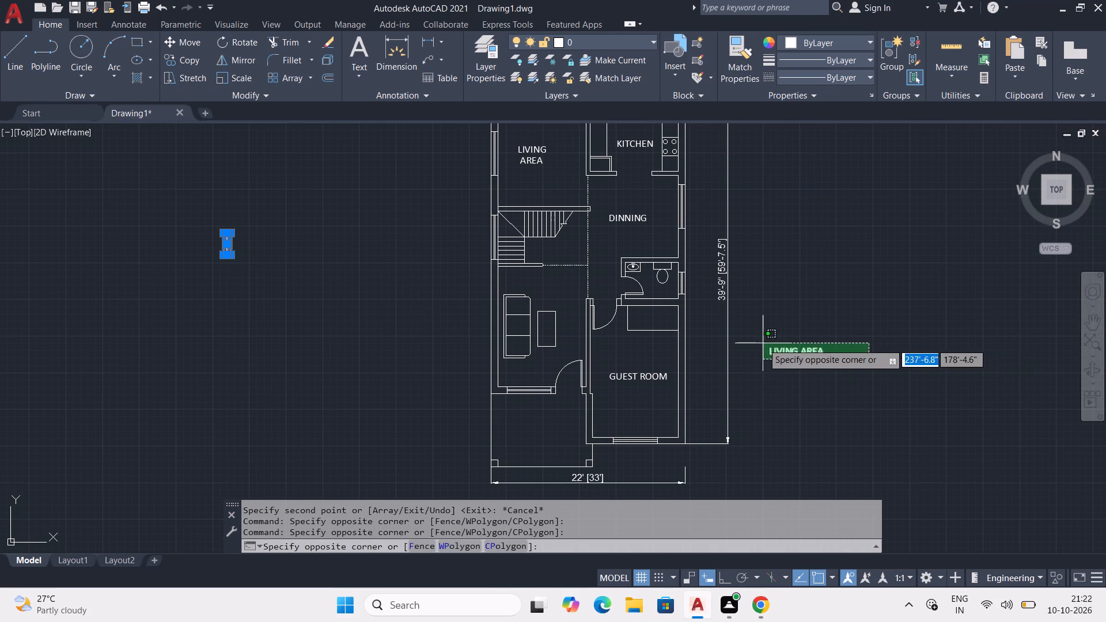
{"action": "left_click", "coordinate": [763, 343]}
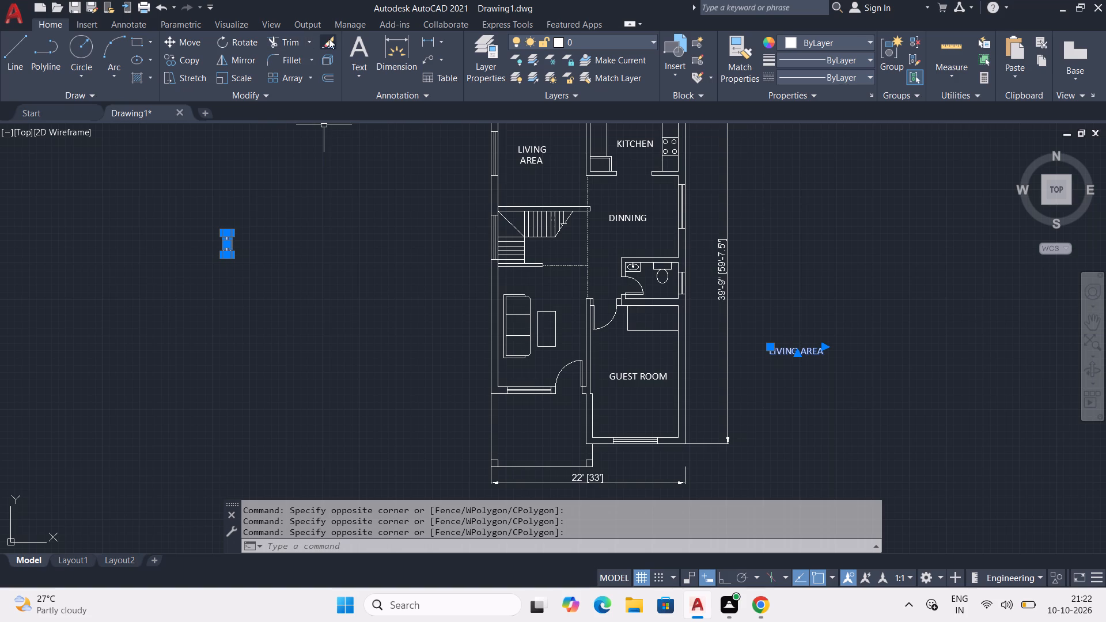
{"action": "left_click", "coordinate": [329, 39]}
Copy the whole floor plan with its dimensions about 44 ft straight east, using its lower west corner as base point.
{"action": "scroll", "coordinate": [374, 222], "scroll_direction": "down", "scroll_amount": 1}
{"action": "middle_click_drag", "start_coordinate": [393, 258], "coordinate": [364, 278]}
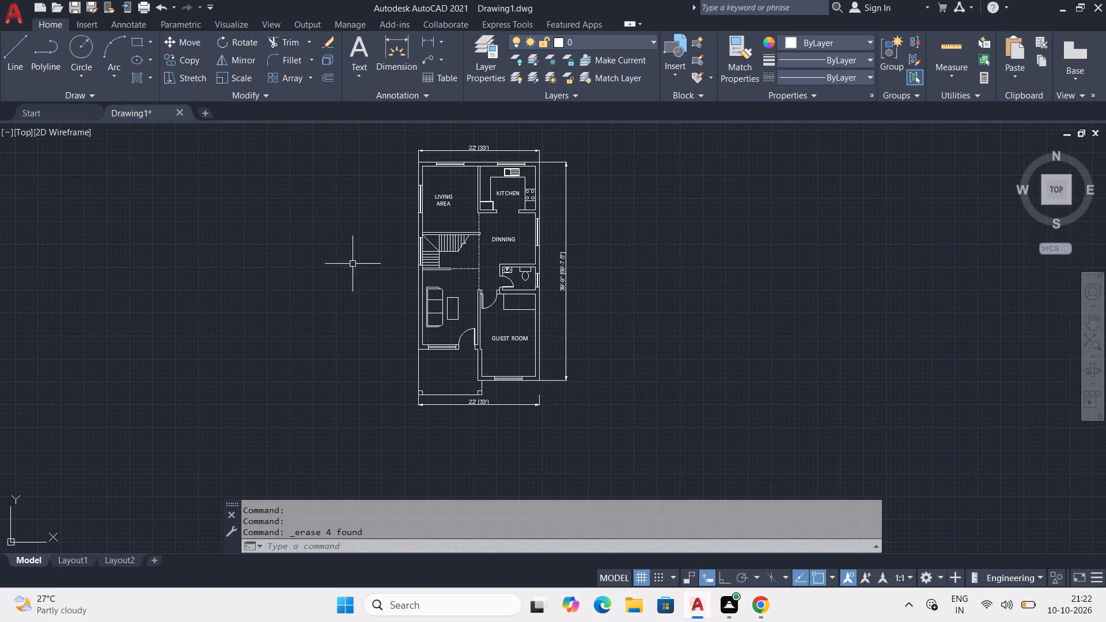
{"action": "left_click", "coordinate": [399, 115]}
{"action": "left_click", "coordinate": [400, 138]}
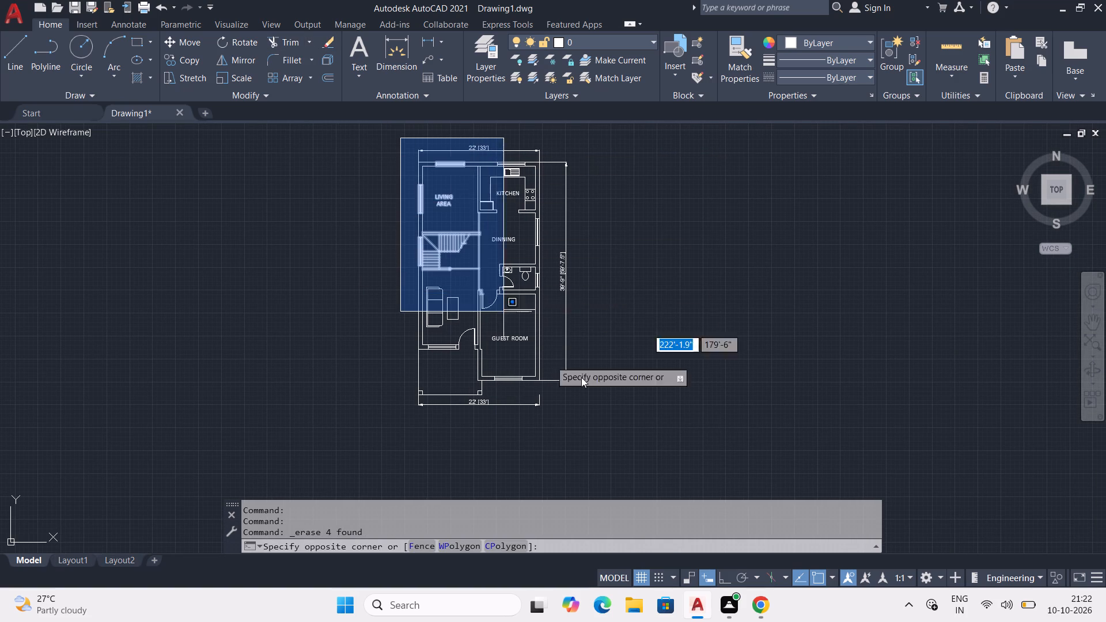
{"action": "left_click", "coordinate": [594, 434]}
{"action": "scroll", "coordinate": [460, 337], "scroll_direction": "up", "scroll_amount": 2}
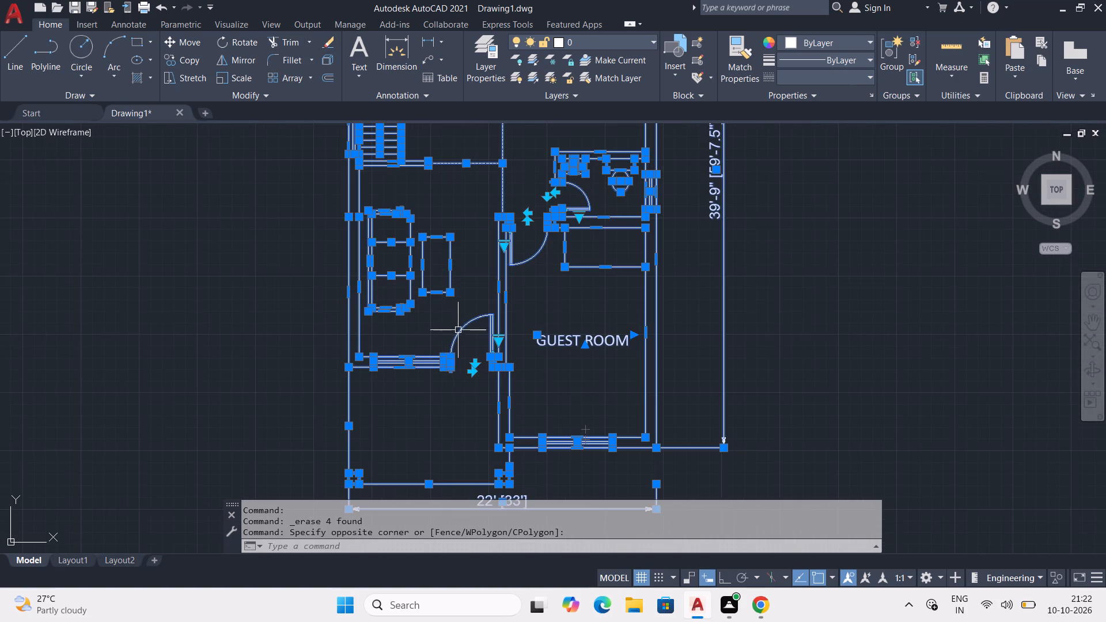
{"action": "left_click", "coordinate": [179, 62]}
{"action": "middle_click_drag", "start_coordinate": [252, 256], "coordinate": [242, 144]}
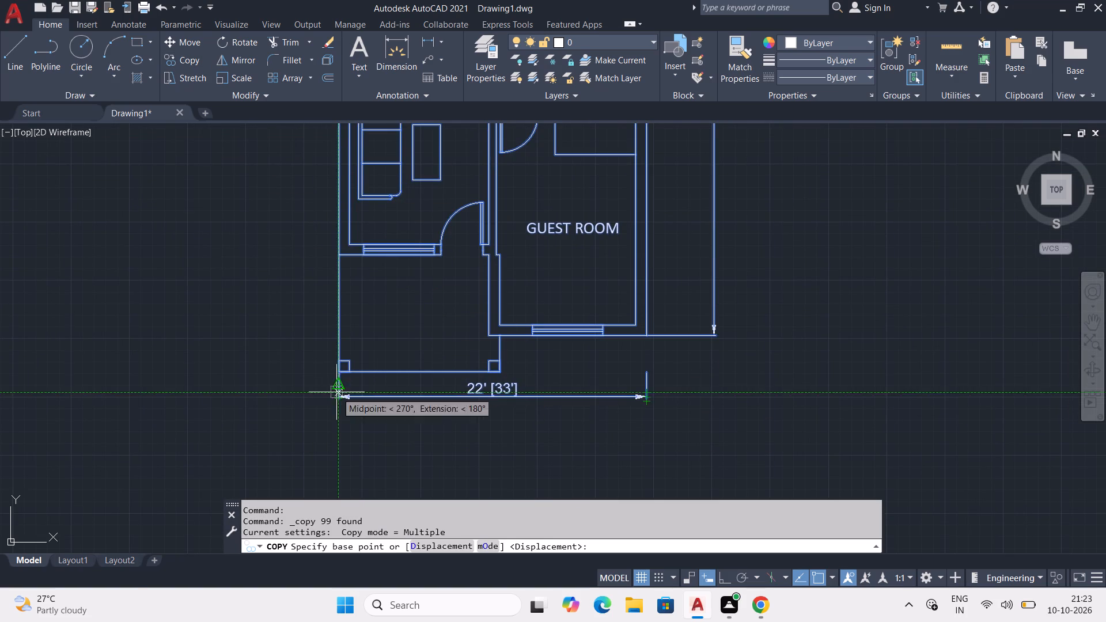
{"action": "left_click", "coordinate": [336, 392]}
{"action": "middle_click_drag", "start_coordinate": [820, 407], "coordinate": [402, 411]}
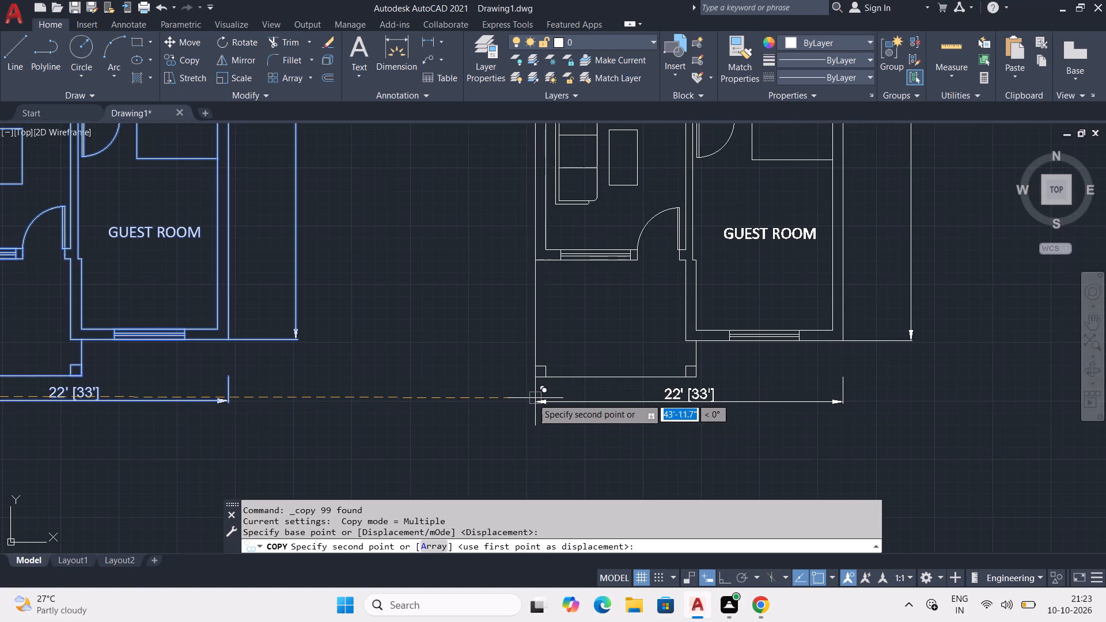
{"action": "left_click", "coordinate": [532, 398]}
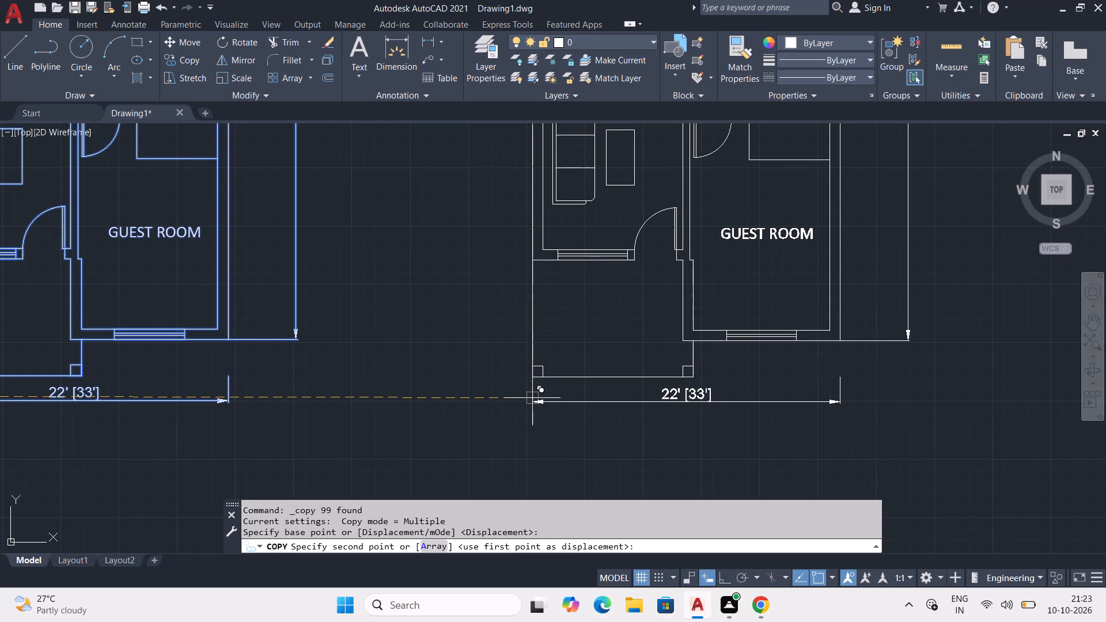
{"action": "scroll", "coordinate": [482, 390], "scroll_direction": "down", "scroll_amount": 1}
{"action": "right_click", "coordinate": [481, 390]}
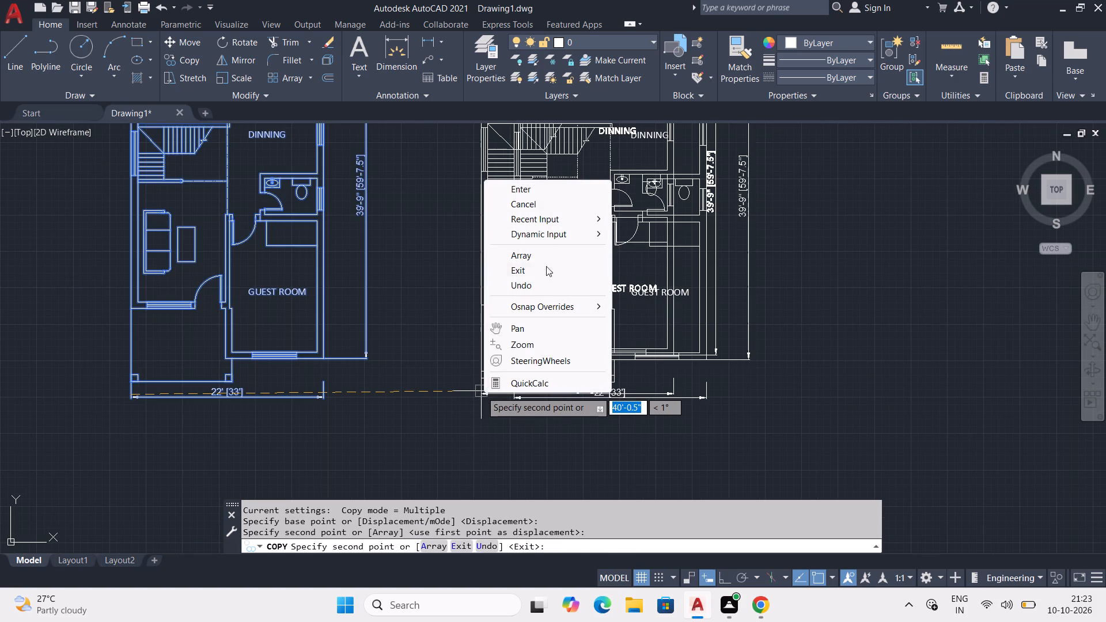
{"action": "left_click", "coordinate": [544, 202]}
Remove the kitchen counter outline from the east copy of the plan with the Trim command.
{"action": "middle_click_drag", "start_coordinate": [434, 286], "coordinate": [392, 431]}
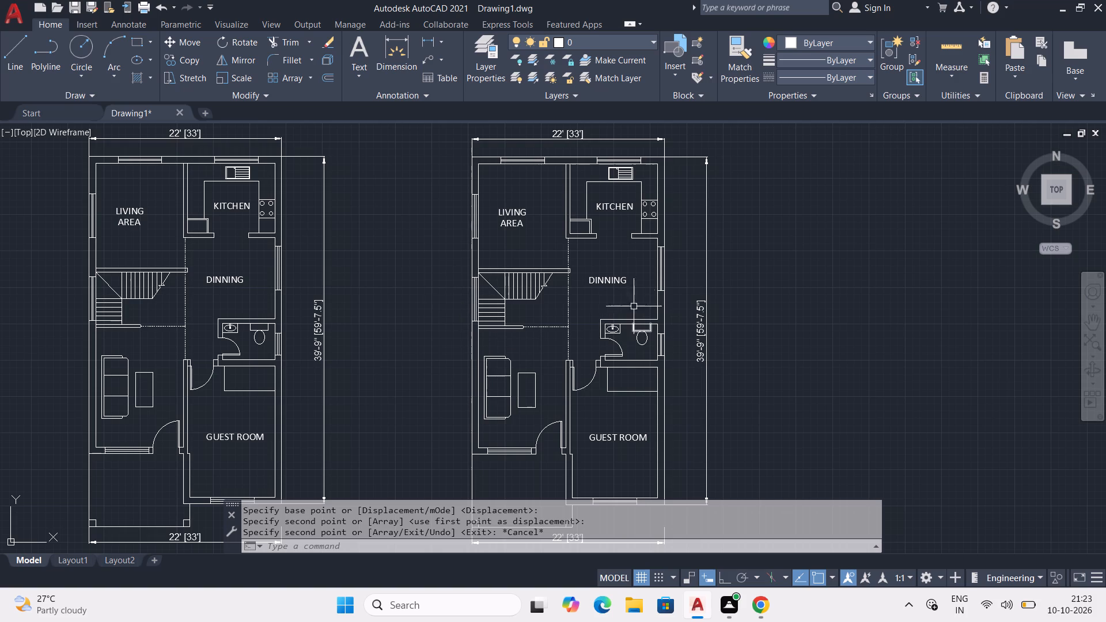
{"action": "middle_click_drag", "start_coordinate": [613, 246], "coordinate": [577, 317]}
{"action": "scroll", "coordinate": [577, 317], "scroll_direction": "up", "scroll_amount": 1}
{"action": "scroll", "coordinate": [550, 261], "scroll_direction": "up", "scroll_amount": 1}
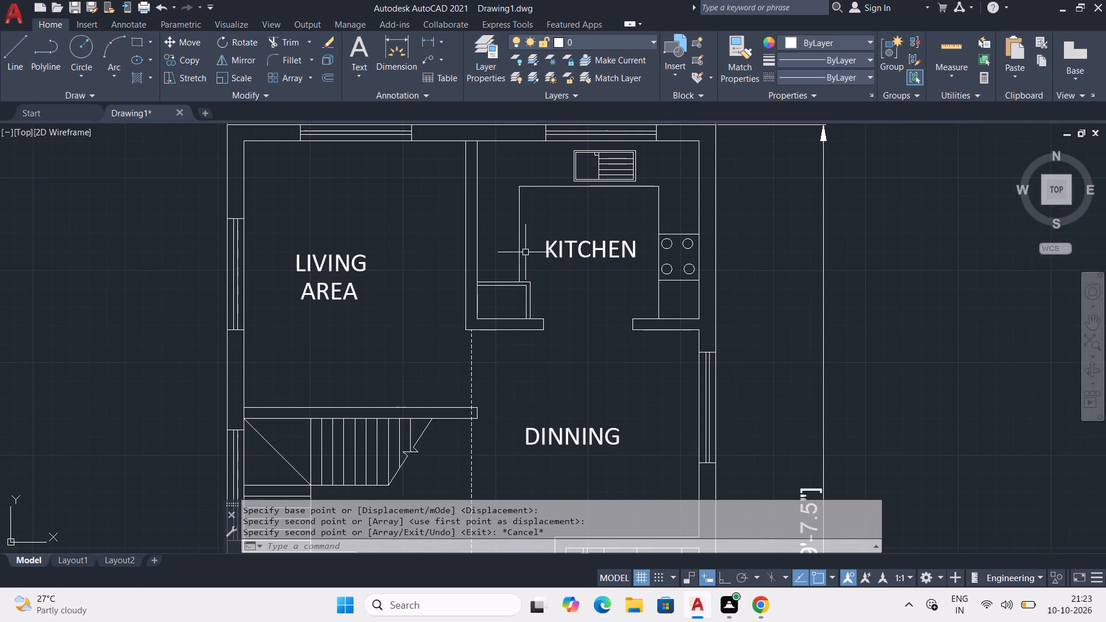
{"action": "left_click", "coordinate": [517, 249]}
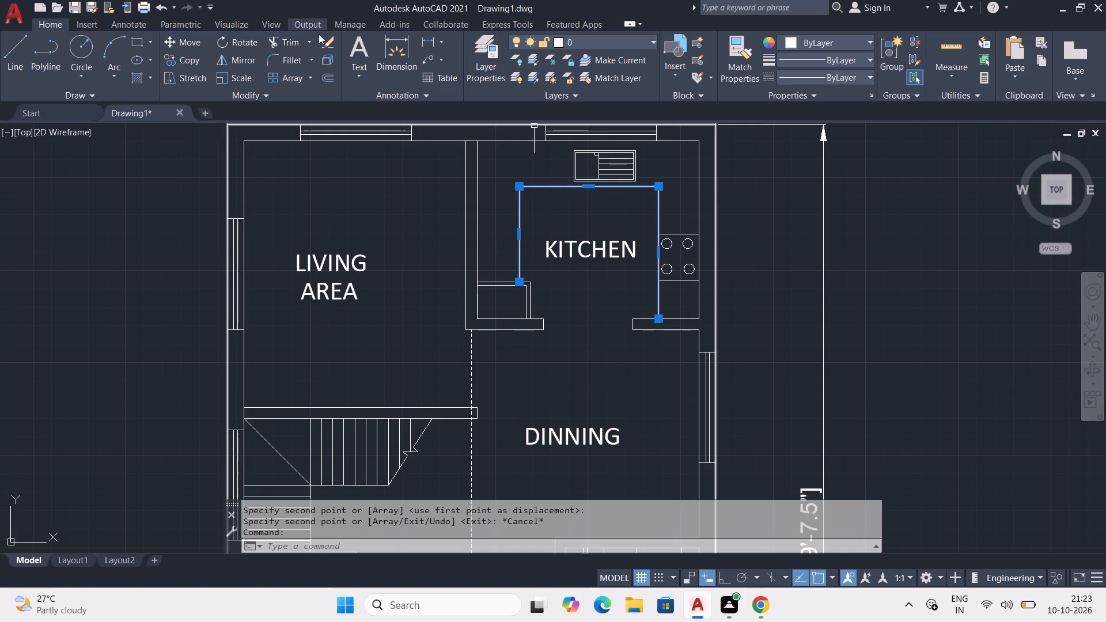
{"action": "left_click", "coordinate": [296, 41]}
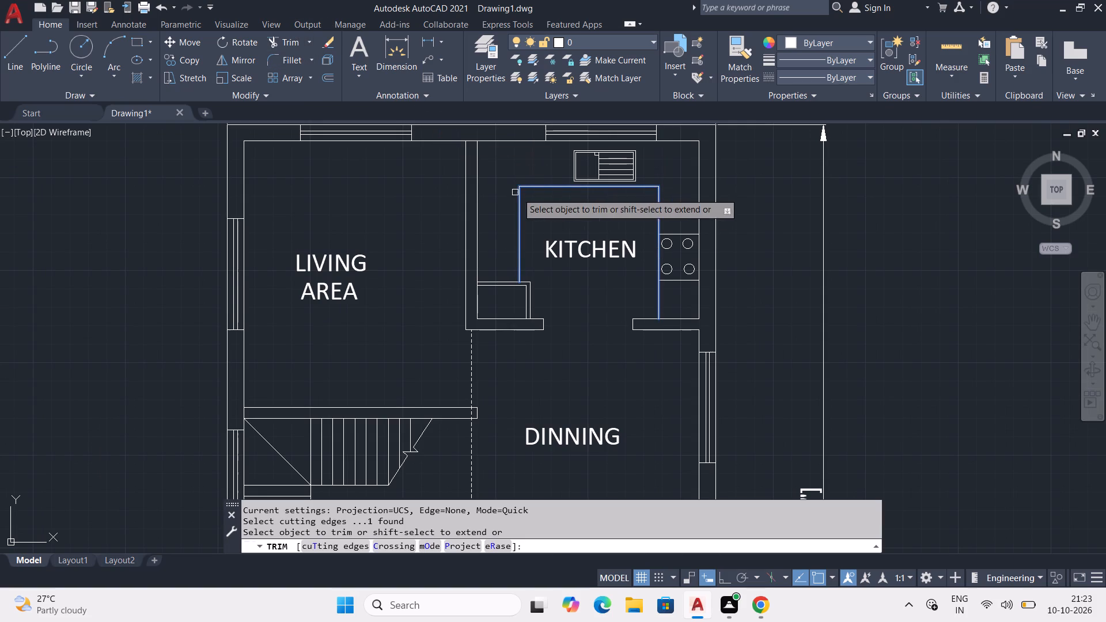
{"action": "left_click", "coordinate": [521, 229]}
{"action": "left_click", "coordinate": [581, 186]}
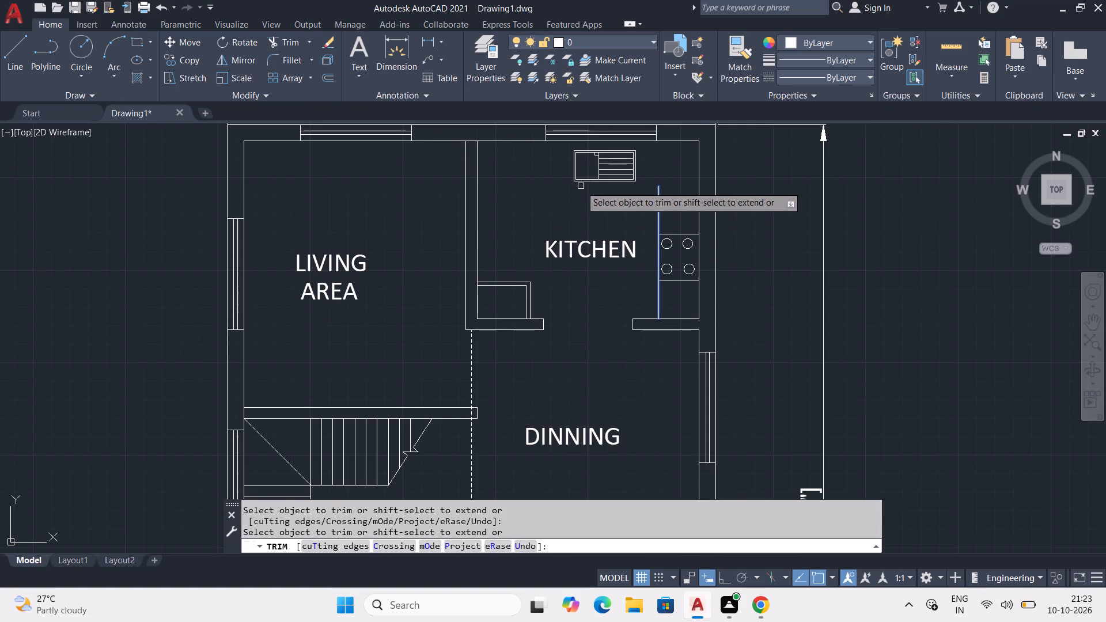
{"action": "left_click_drag", "start_coordinate": [662, 193], "coordinate": [658, 205]}
{"action": "left_click", "coordinate": [653, 217]}
{"action": "left_click", "coordinate": [592, 260]}
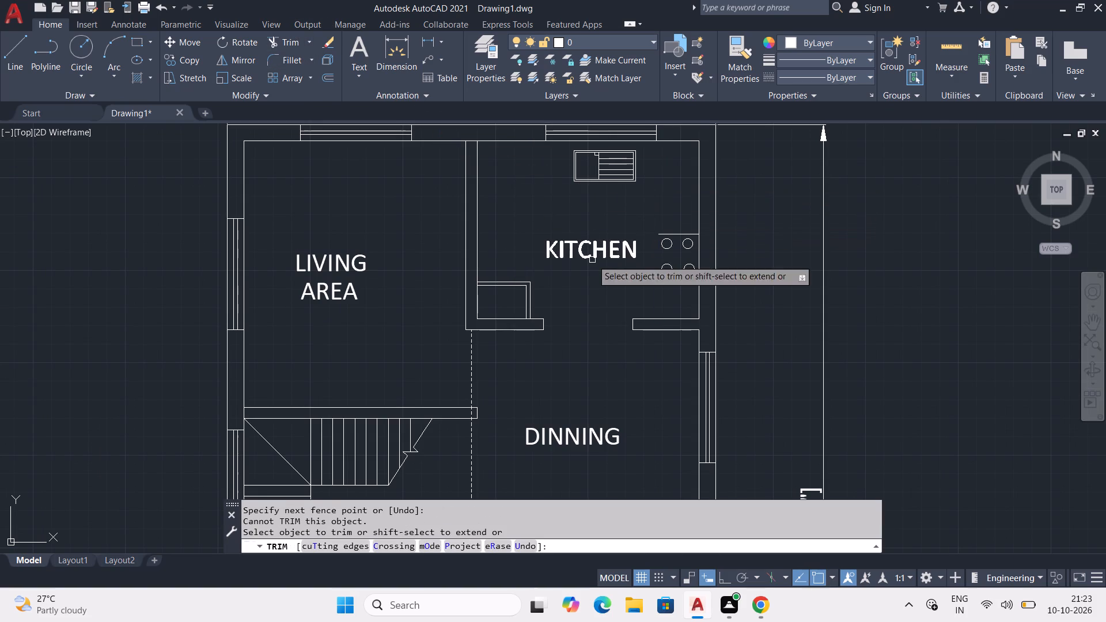
{"action": "left_click", "coordinate": [594, 252]}
Trim away the lines of the kitchen sink along the north wall in the east copy.
{"action": "left_click", "coordinate": [600, 169]}
{"action": "left_click_drag", "start_coordinate": [563, 174], "coordinate": [571, 172]}
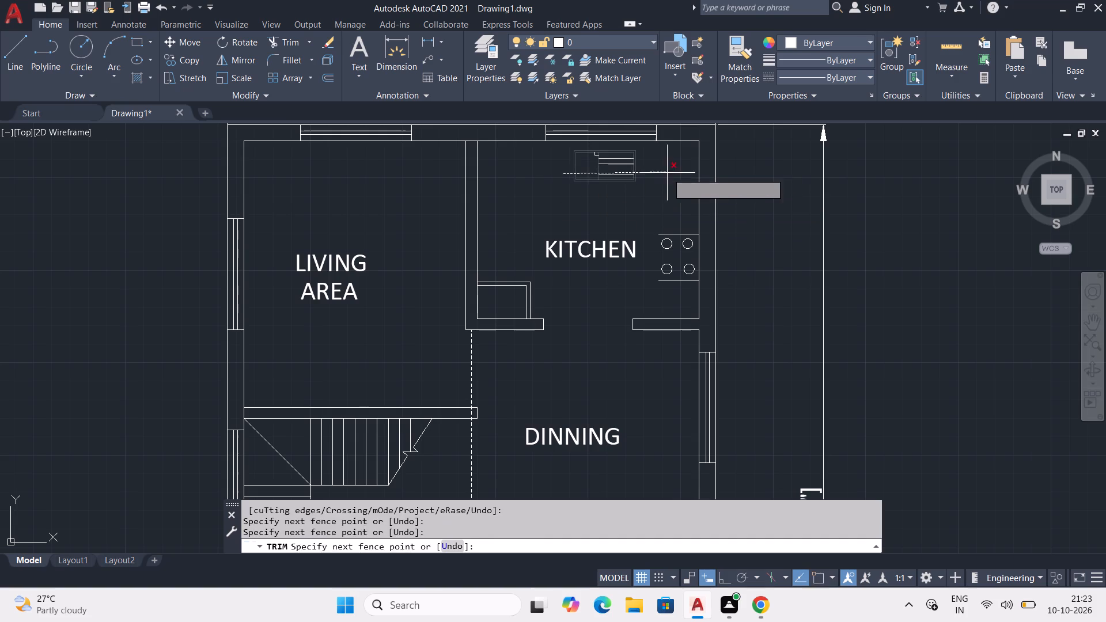
{"action": "left_click", "coordinate": [667, 173]}
{"action": "left_click_drag", "start_coordinate": [623, 157], "coordinate": [615, 155]}
{"action": "left_click", "coordinate": [589, 153]}
{"action": "left_click_drag", "start_coordinate": [615, 162], "coordinate": [615, 176]}
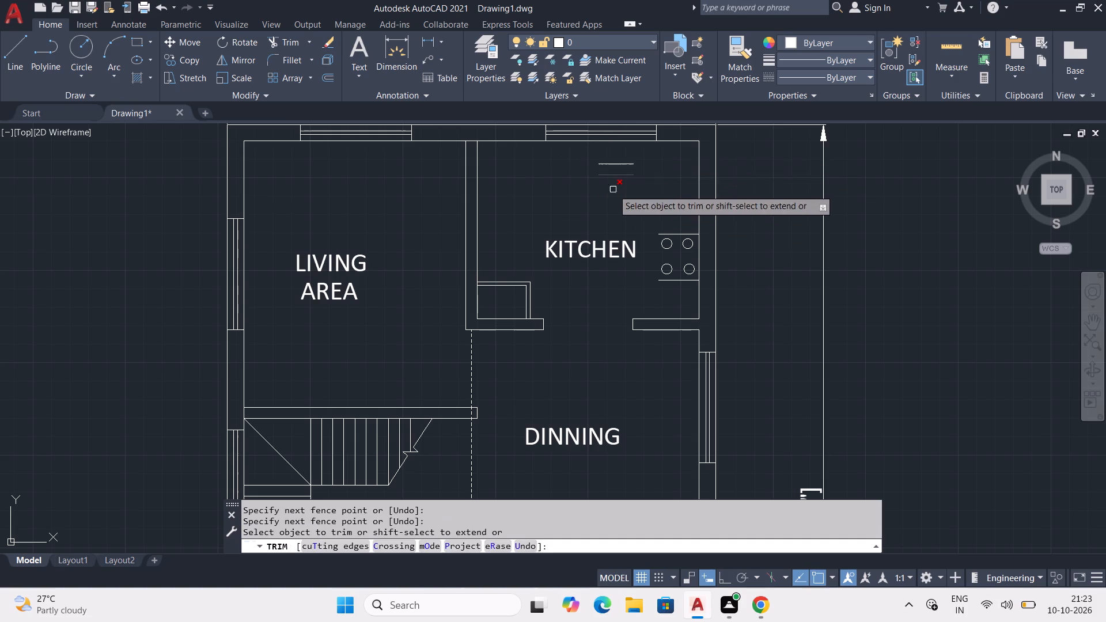
{"action": "left_click", "coordinate": [613, 189]}
{"action": "left_click", "coordinate": [613, 167]}
{"action": "left_click", "coordinate": [619, 167]}
{"action": "left_click", "coordinate": [626, 161]}
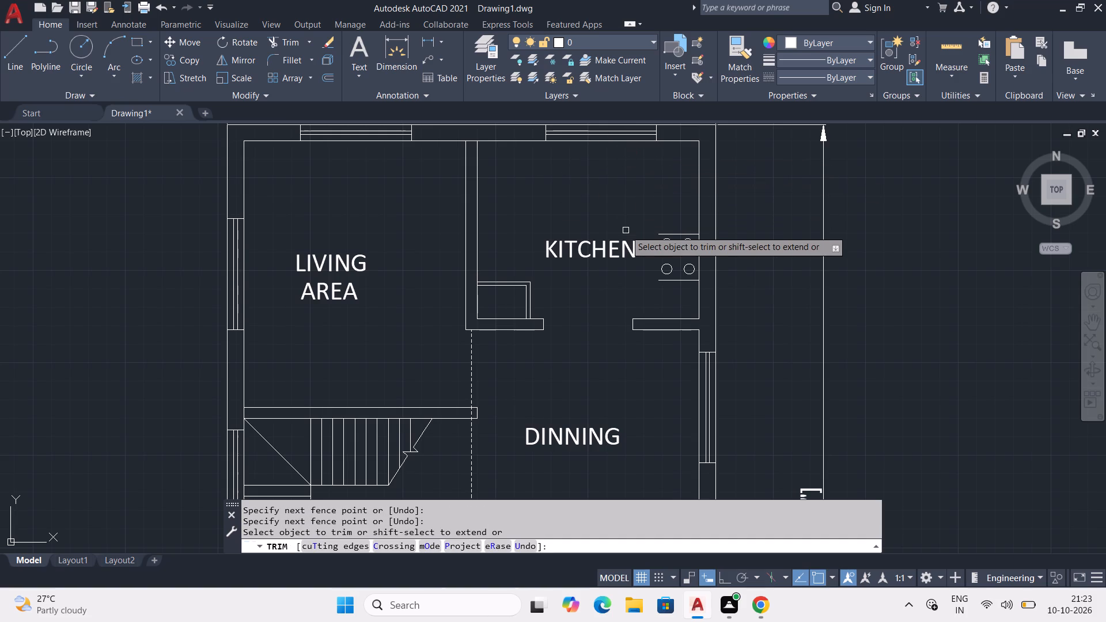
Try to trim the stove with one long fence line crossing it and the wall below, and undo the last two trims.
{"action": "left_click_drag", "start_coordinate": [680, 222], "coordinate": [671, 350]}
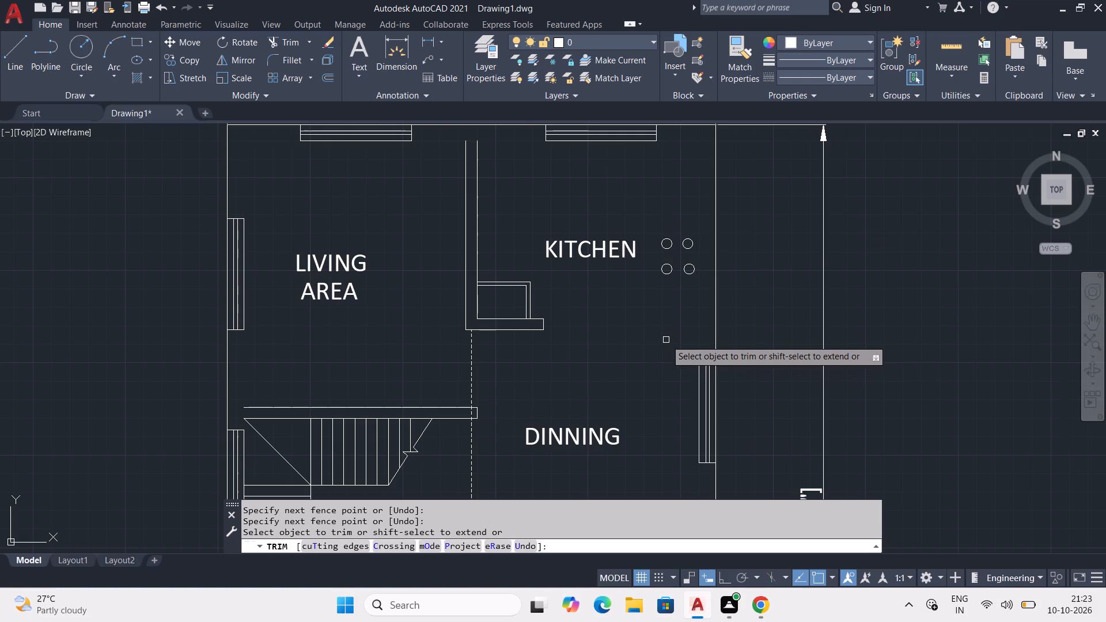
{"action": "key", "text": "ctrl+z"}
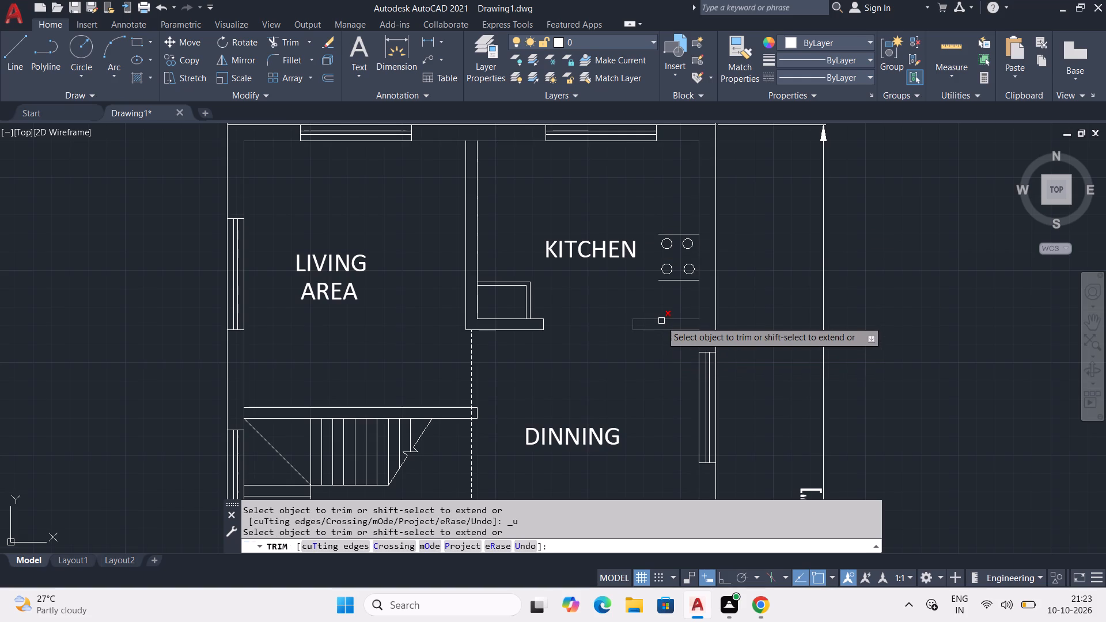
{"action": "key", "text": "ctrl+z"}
Trim away the stove's edge lines and four burner circles, plus the remaining sink line, in the east copy's kitchen.
{"action": "left_click", "coordinate": [680, 279]}
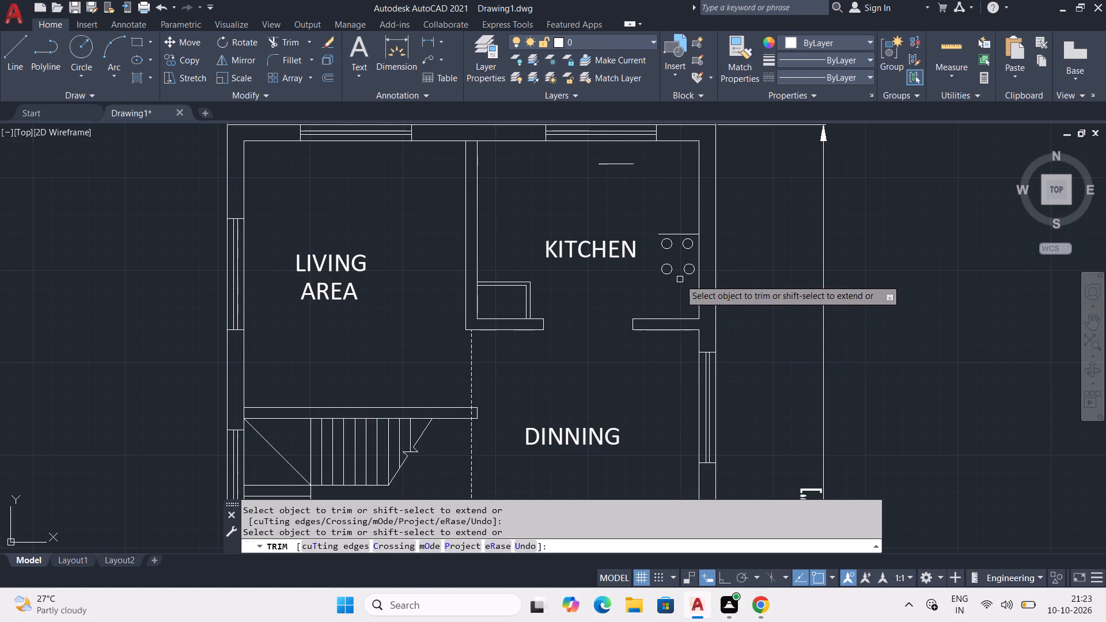
{"action": "left_click", "coordinate": [675, 238]}
{"action": "left_click_drag", "start_coordinate": [660, 236], "coordinate": [665, 257]}
{"action": "left_click_drag", "start_coordinate": [667, 257], "coordinate": [672, 274]}
{"action": "left_click", "coordinate": [668, 279]}
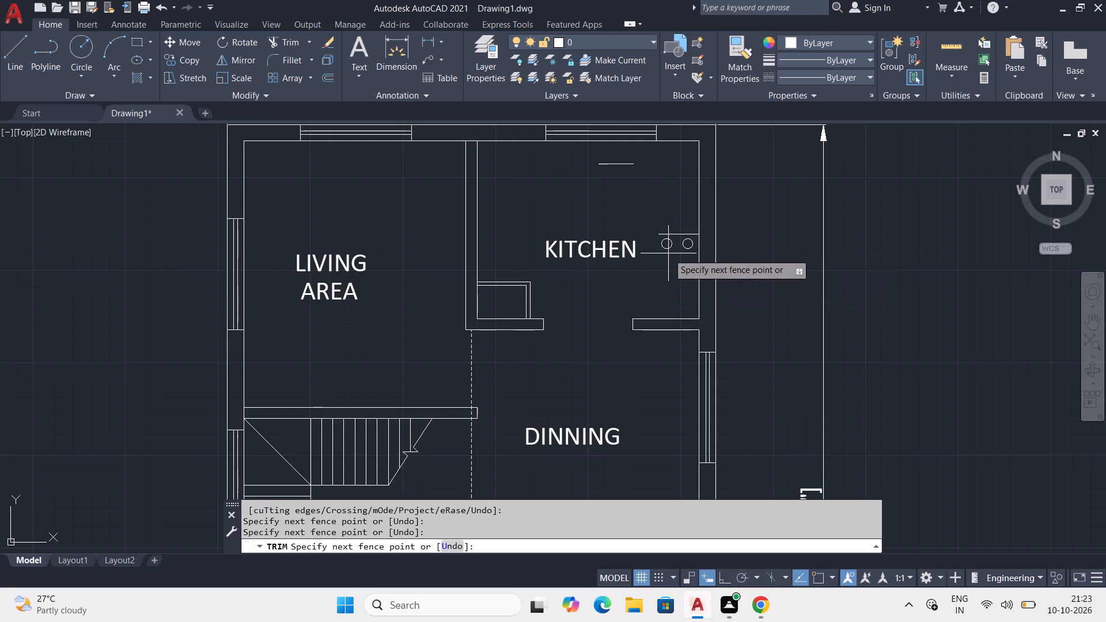
{"action": "left_click", "coordinate": [666, 246]}
{"action": "left_click", "coordinate": [678, 235]}
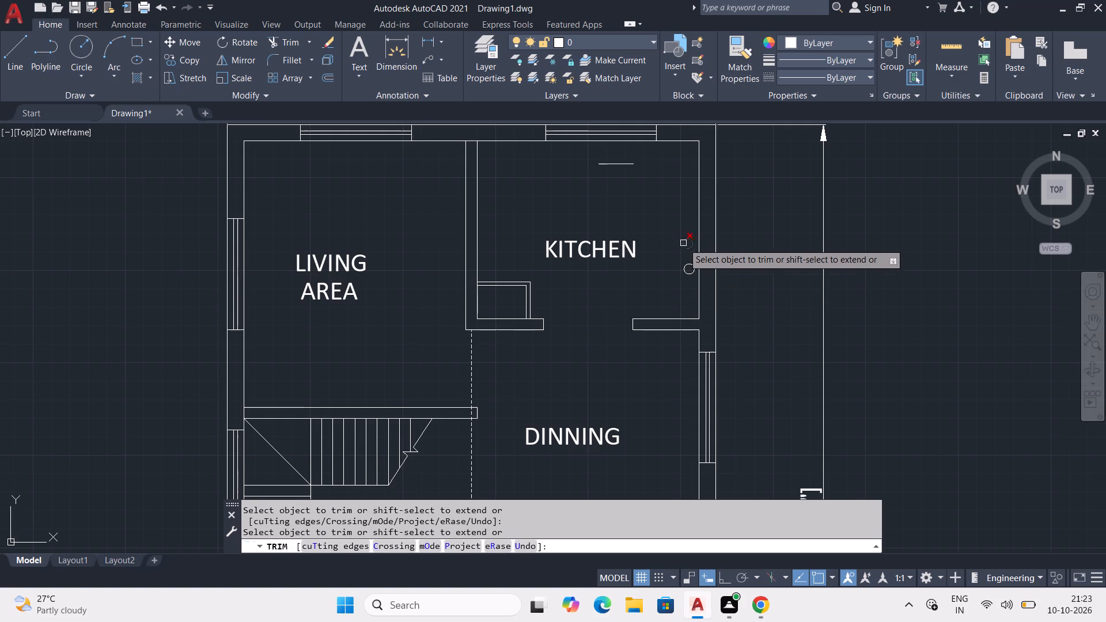
{"action": "left_click", "coordinate": [685, 246]}
{"action": "left_click", "coordinate": [691, 274]}
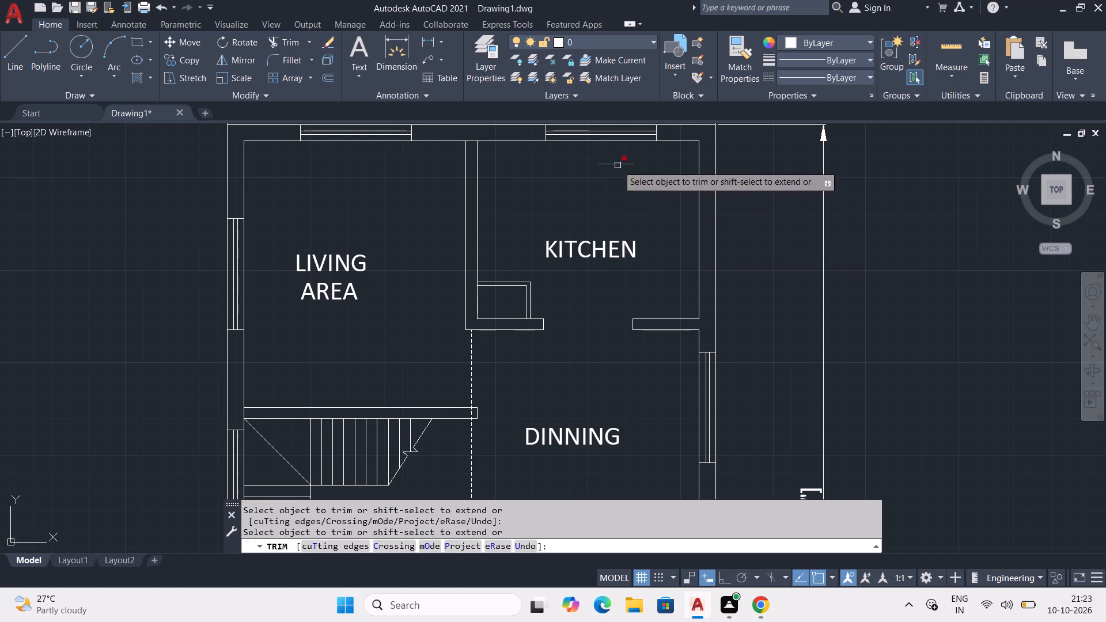
{"action": "left_click", "coordinate": [618, 165]}
Trim away the double-lined box in the kitchen's southwest corner of the east copy.
{"action": "left_click", "coordinate": [527, 306]}
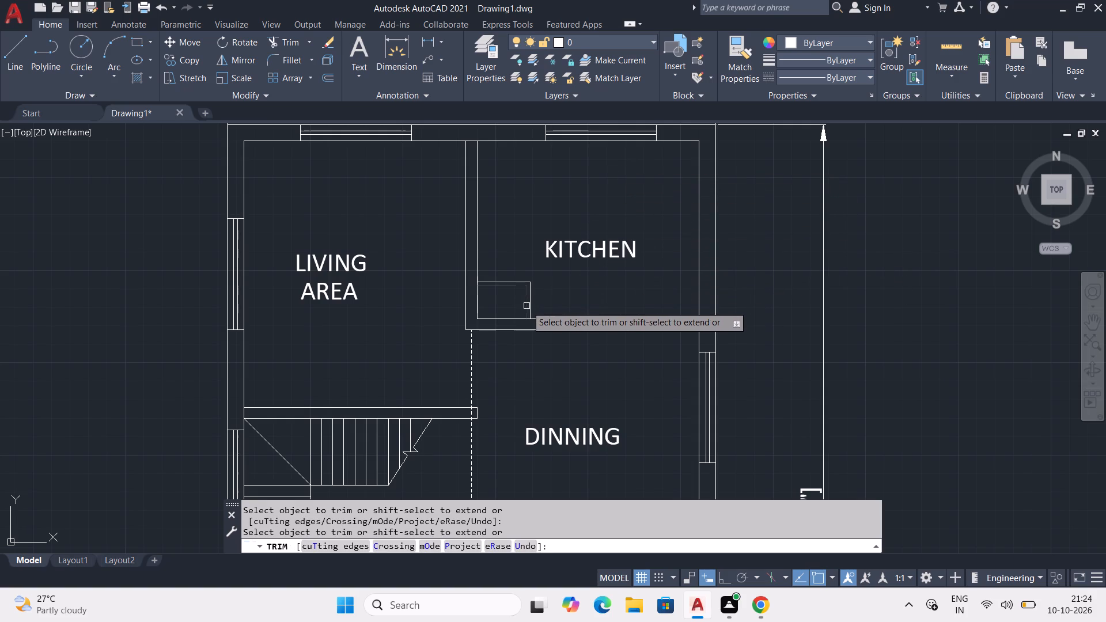
{"action": "left_click", "coordinate": [518, 278]}
{"action": "left_click", "coordinate": [527, 283]}
Trim away the vertical dashed line beside the dining area and the horizontal dashed line south of the stairs.
{"action": "middle_click_drag", "start_coordinate": [565, 408], "coordinate": [596, 312]}
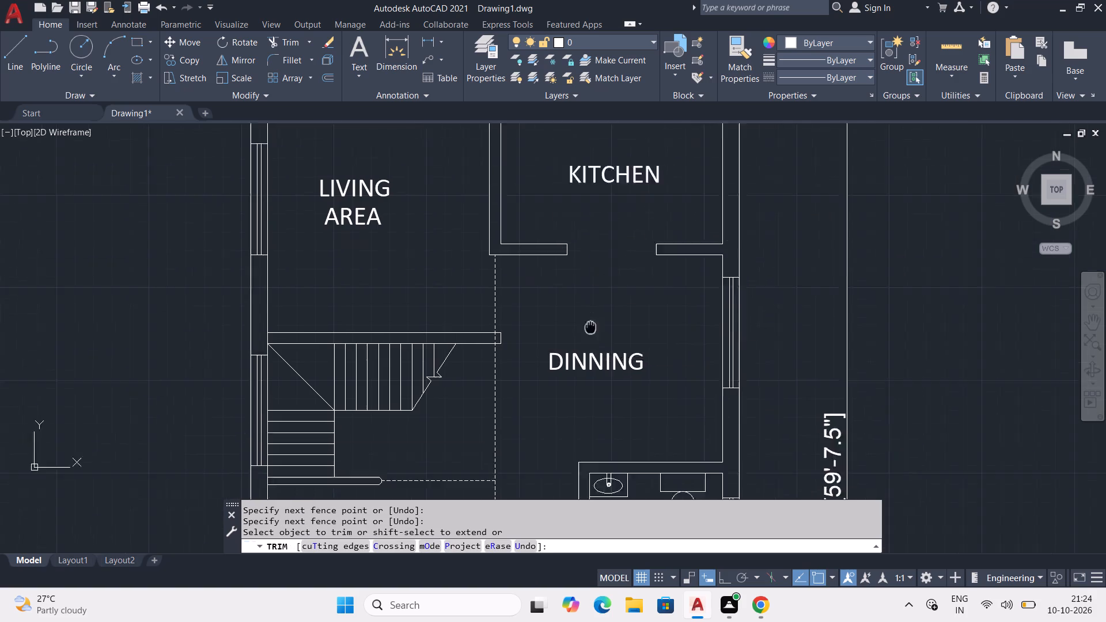
{"action": "middle_click_drag", "start_coordinate": [596, 312], "coordinate": [613, 266]}
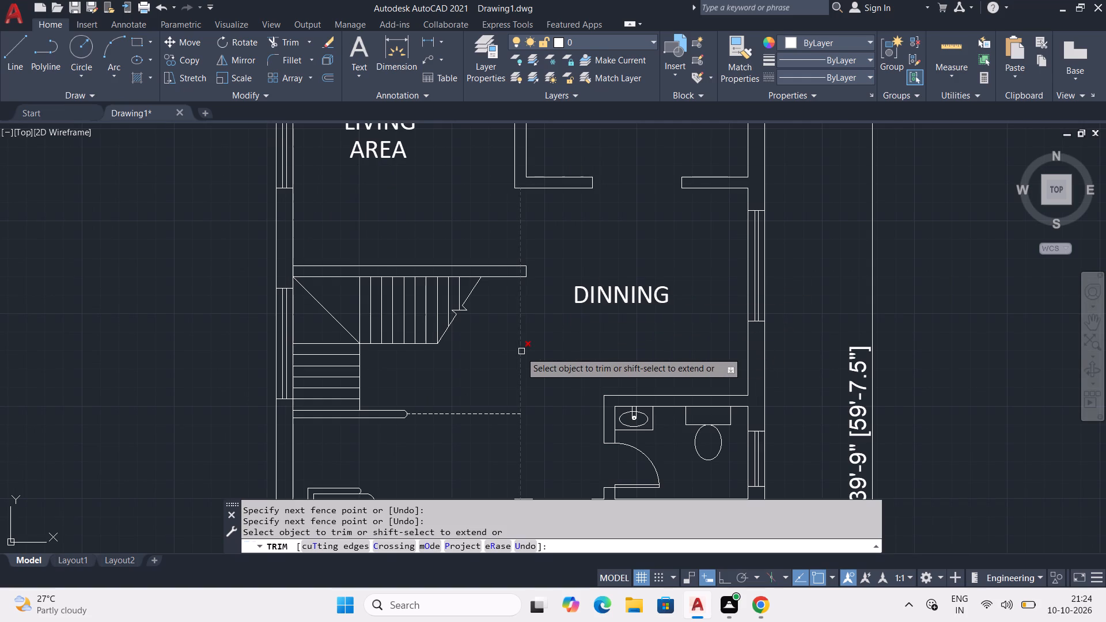
{"action": "left_click", "coordinate": [521, 352]}
{"action": "left_click", "coordinate": [490, 414]}
Trim away all lines of the sofa in the front room of the east copy.
{"action": "middle_click_drag", "start_coordinate": [527, 398], "coordinate": [547, 274]}
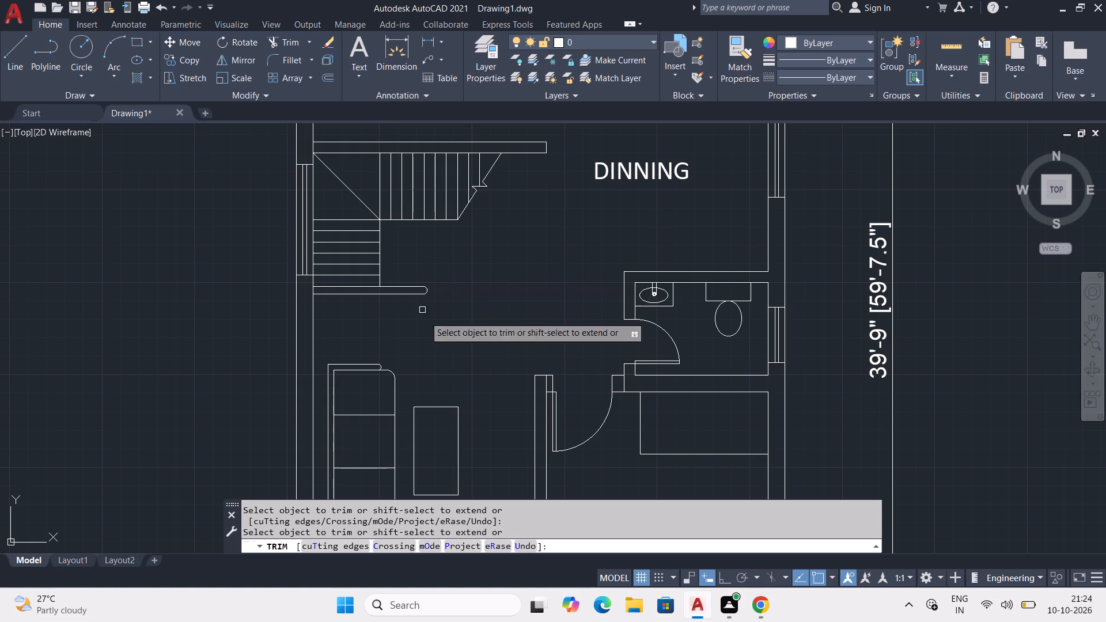
{"action": "middle_click_drag", "start_coordinate": [441, 340], "coordinate": [455, 289]}
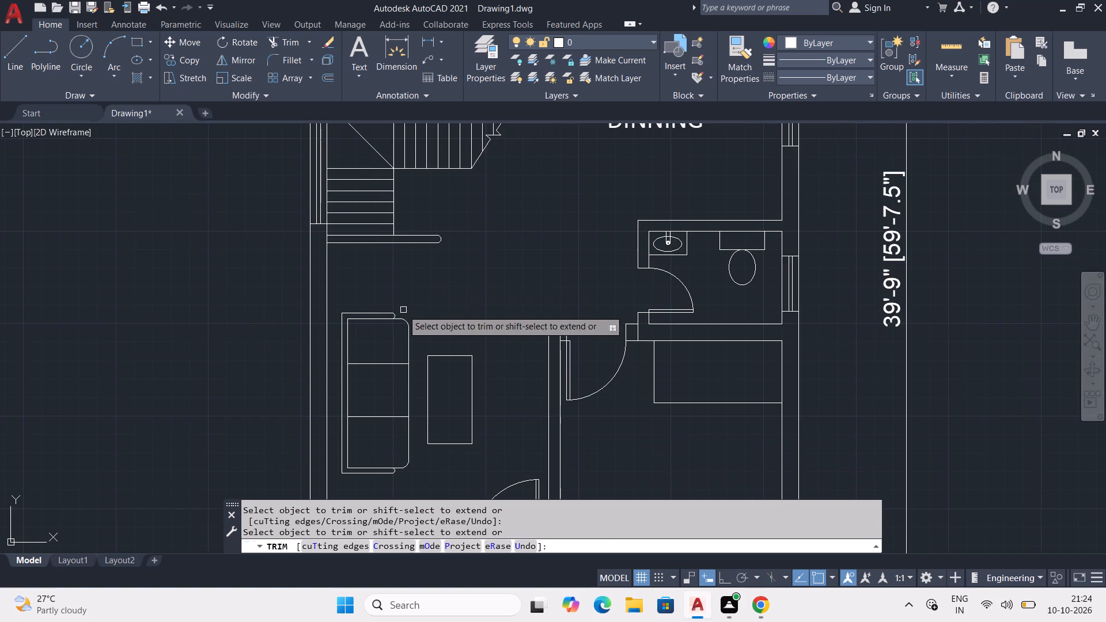
{"action": "left_click_drag", "start_coordinate": [381, 306], "coordinate": [373, 403]}
{"action": "left_click", "coordinate": [407, 409]}
{"action": "left_click", "coordinate": [393, 415]}
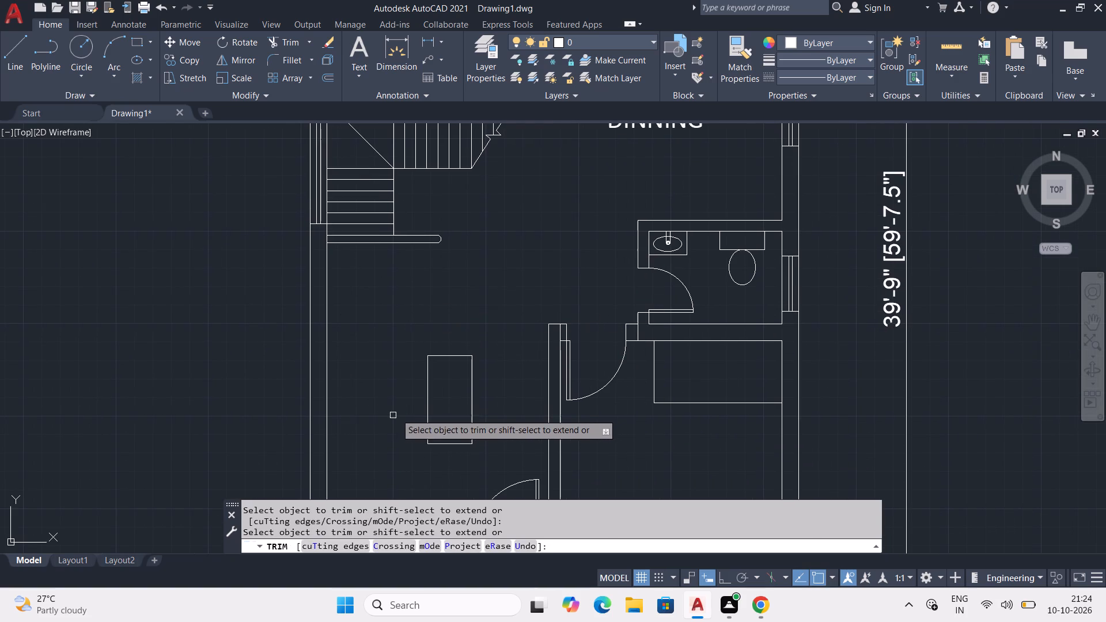
Trim away the rectangular table in the front room of the east copy.
{"action": "left_click", "coordinate": [433, 405]}
{"action": "left_click", "coordinate": [425, 408]}
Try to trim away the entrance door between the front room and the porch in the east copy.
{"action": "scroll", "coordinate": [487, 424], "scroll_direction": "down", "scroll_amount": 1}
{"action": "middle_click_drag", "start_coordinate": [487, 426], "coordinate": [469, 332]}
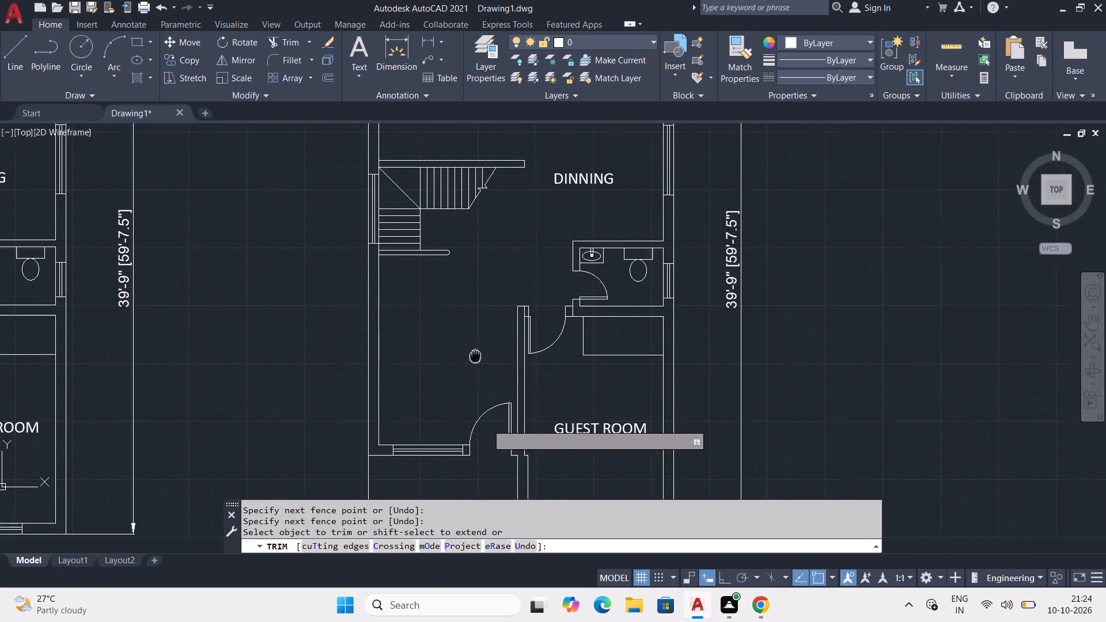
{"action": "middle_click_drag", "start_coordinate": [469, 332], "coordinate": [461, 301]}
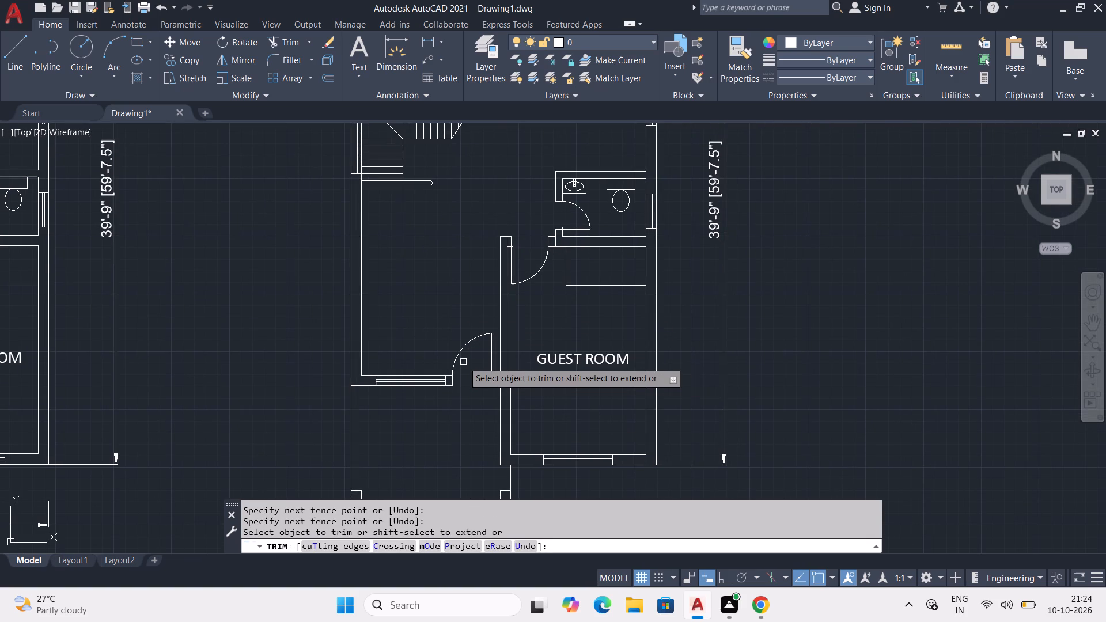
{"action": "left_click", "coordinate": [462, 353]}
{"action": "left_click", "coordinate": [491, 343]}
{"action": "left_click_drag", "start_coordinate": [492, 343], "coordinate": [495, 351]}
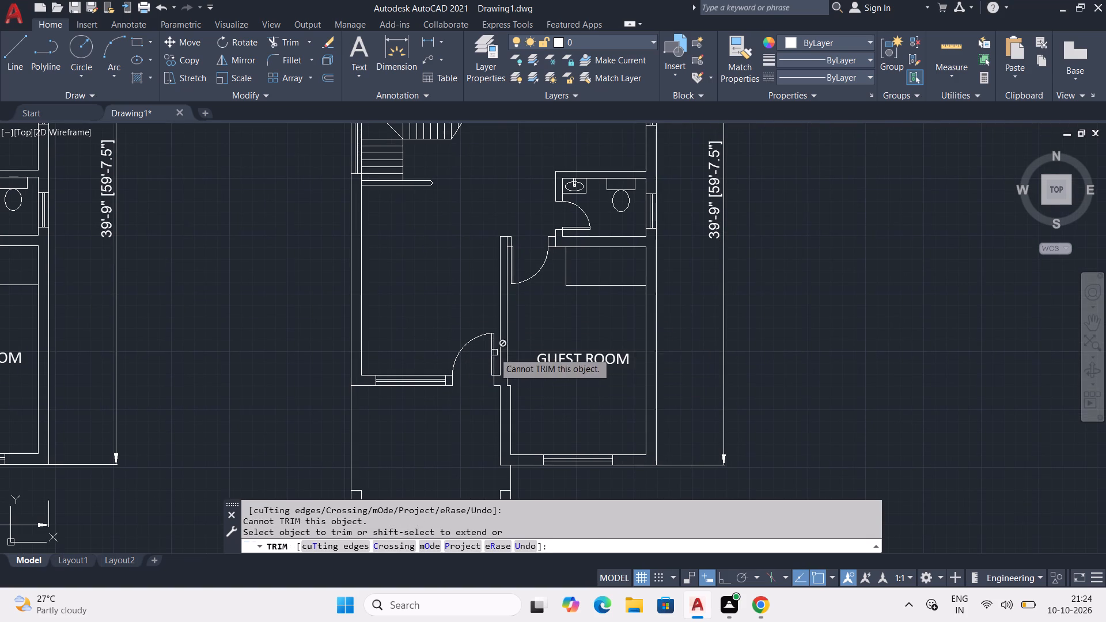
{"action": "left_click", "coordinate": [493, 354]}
Trim away all the window lines in the front room's south wall, west of the entrance door.
{"action": "scroll", "coordinate": [415, 381], "scroll_direction": "up", "scroll_amount": 2}
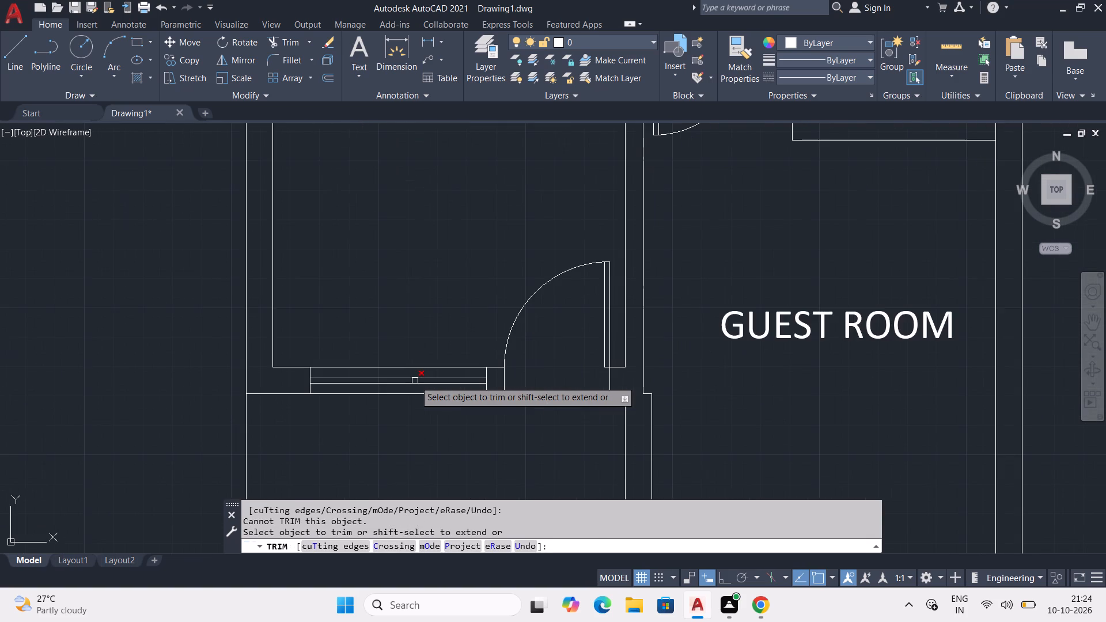
{"action": "left_click", "coordinate": [374, 380]}
{"action": "left_click", "coordinate": [312, 380]}
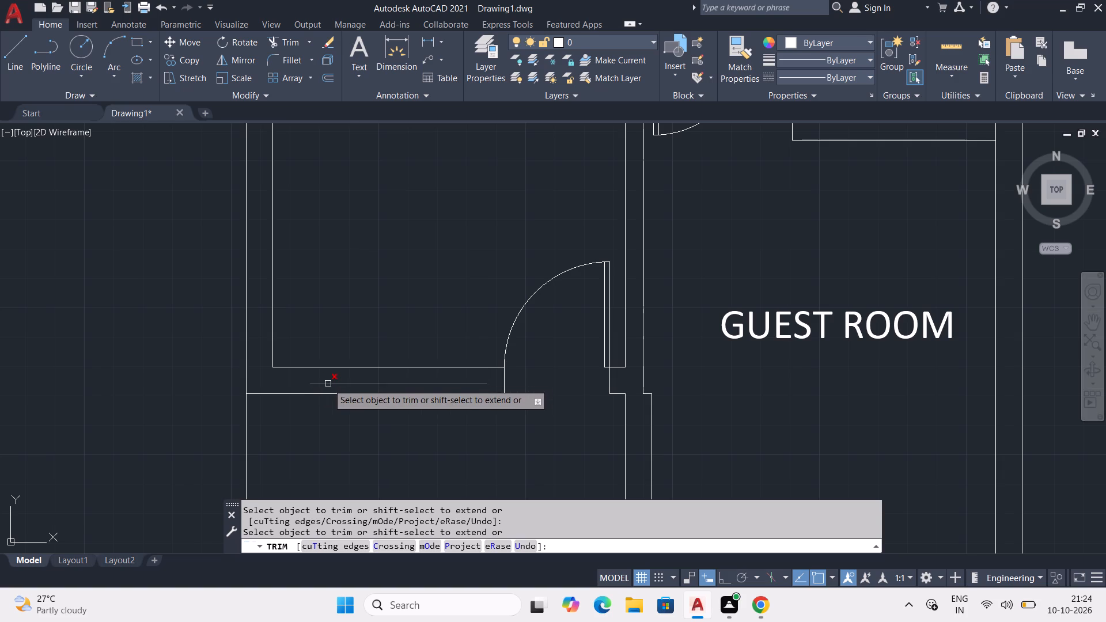
{"action": "left_click", "coordinate": [333, 385]}
{"action": "scroll", "coordinate": [745, 409], "scroll_direction": "down", "scroll_amount": 3}
{"action": "middle_click_drag", "start_coordinate": [762, 423], "coordinate": [621, 419]}
{"action": "scroll", "coordinate": [624, 399], "scroll_direction": "up", "scroll_amount": 1}
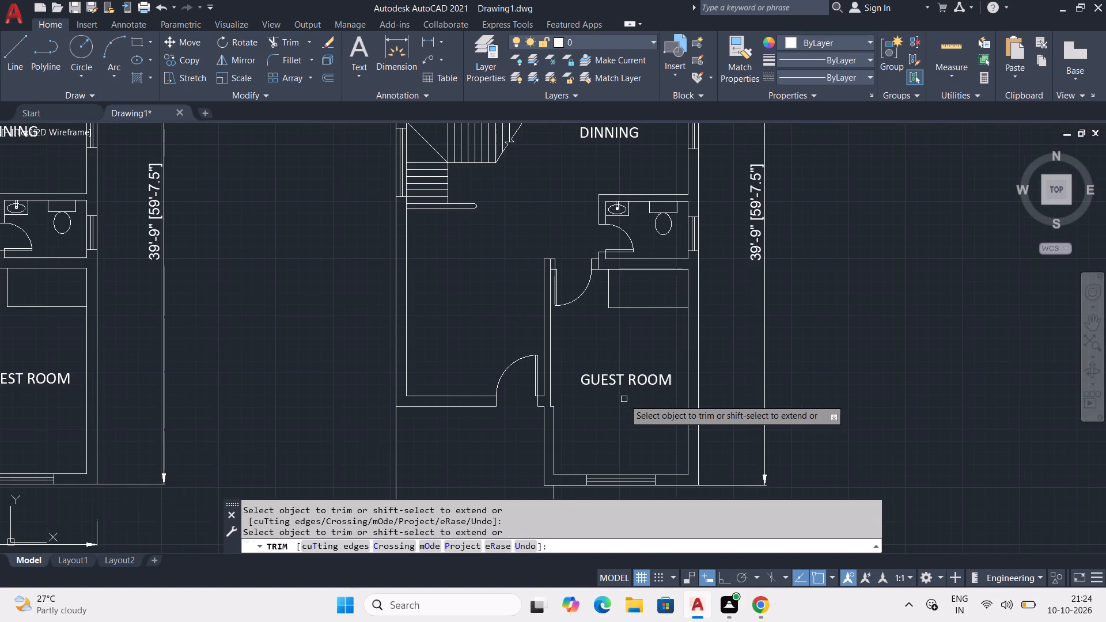
{"action": "middle_click_drag", "start_coordinate": [600, 318], "coordinate": [588, 401]}
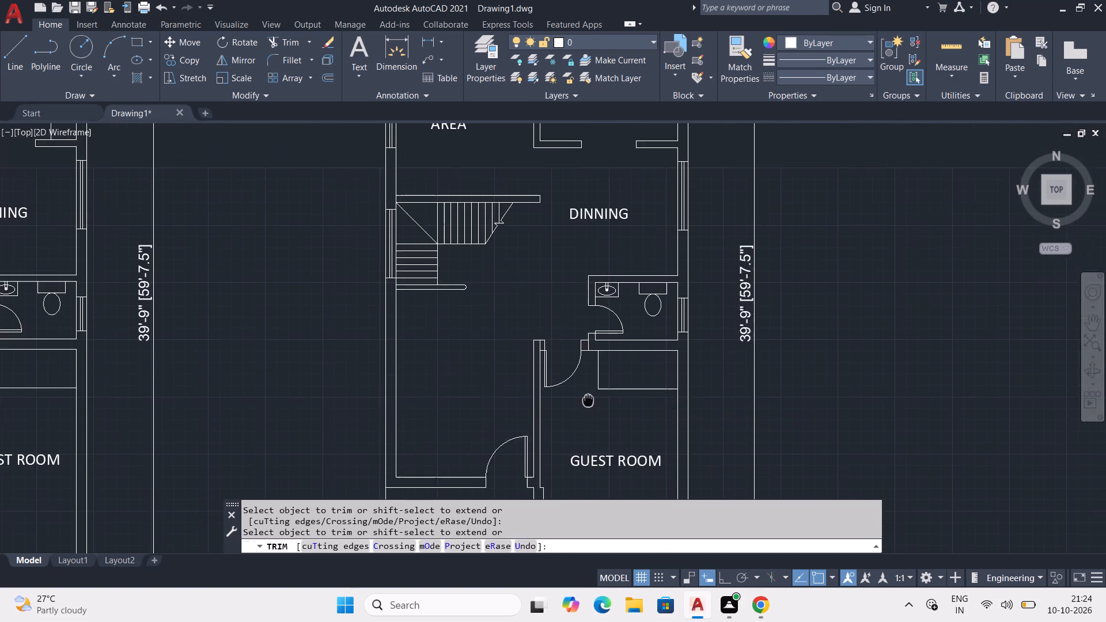
{"action": "middle_click_drag", "start_coordinate": [588, 401], "coordinate": [586, 421]}
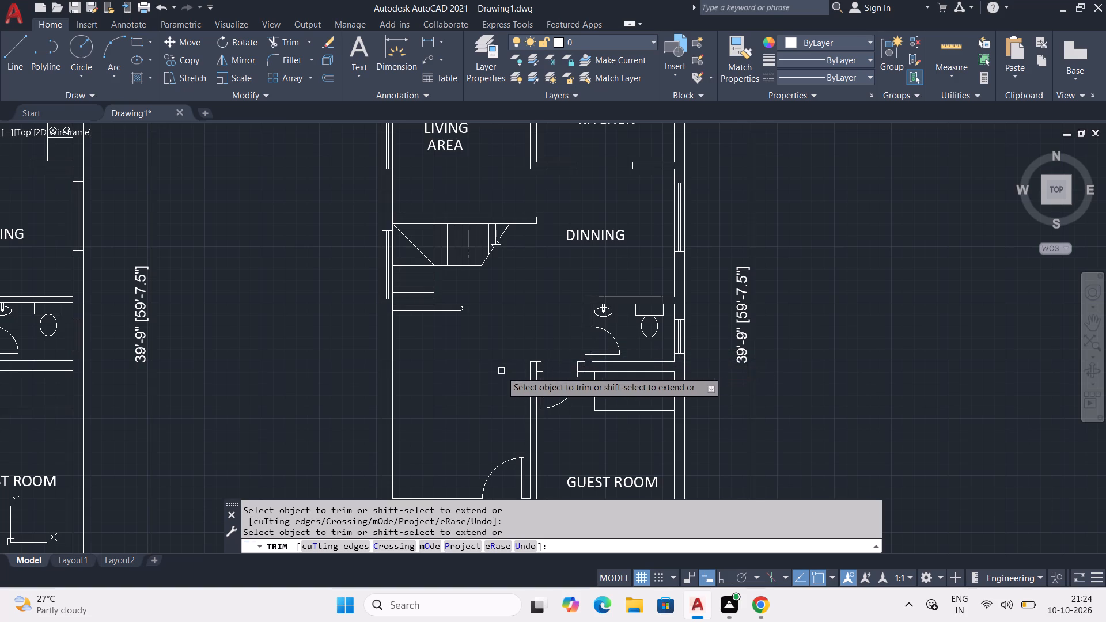
{"action": "middle_click_drag", "start_coordinate": [501, 371], "coordinate": [505, 299]}
{"action": "key", "text": "Escape"}
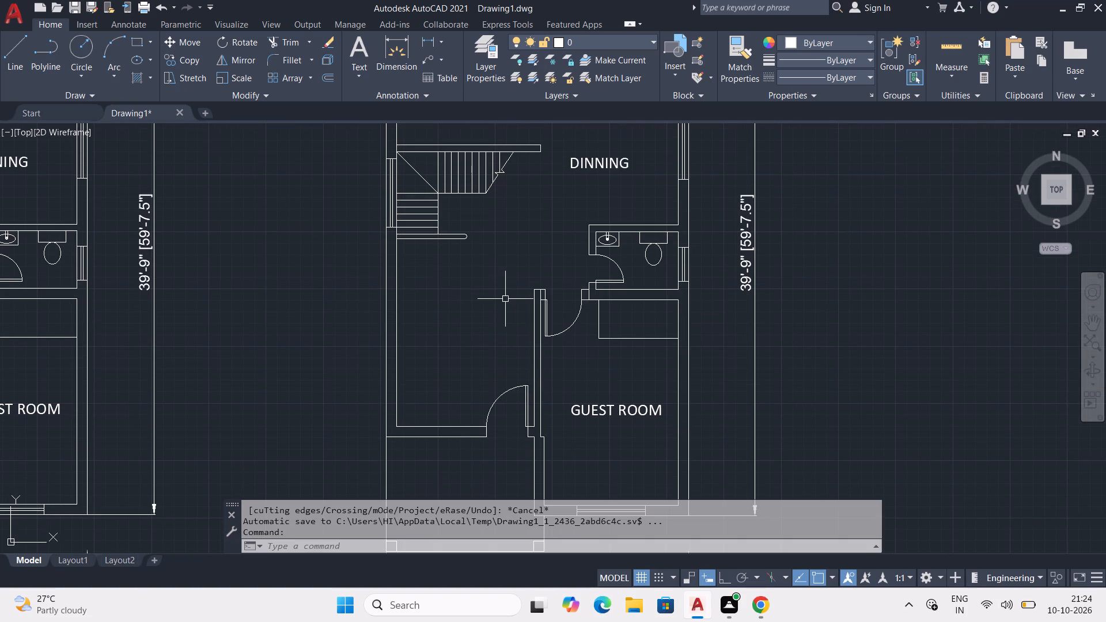
Draw connected lines from the porch's southeast corner east to the outer wall's alignment and north to the guest room's southeast outer corner.
{"action": "middle_click_drag", "start_coordinate": [505, 299], "coordinate": [502, 97]}
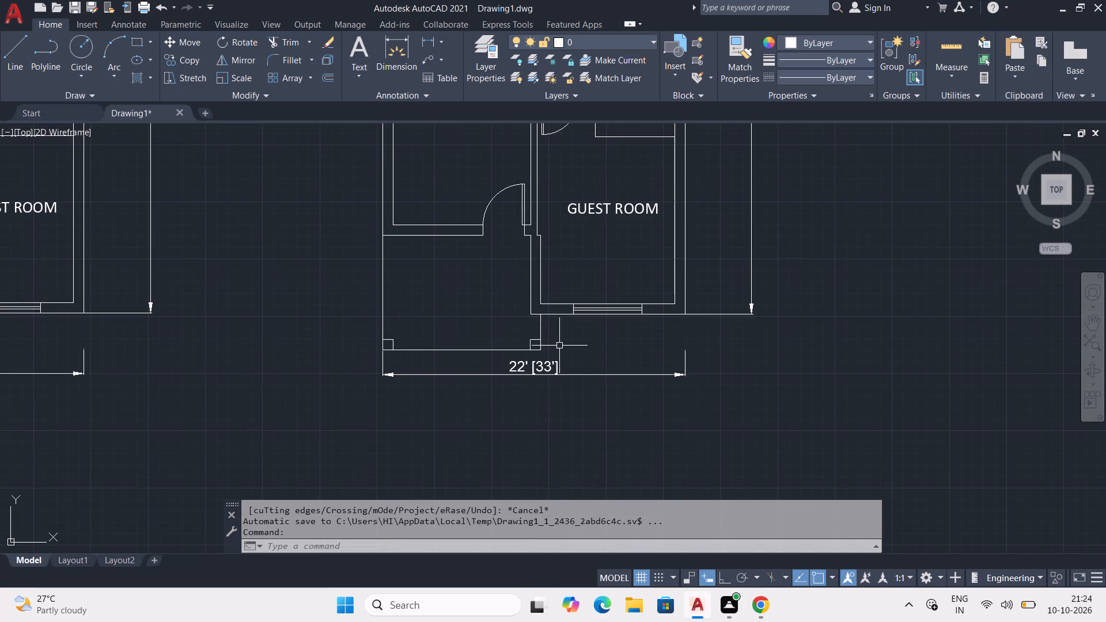
{"action": "scroll", "coordinate": [548, 346], "scroll_direction": "up", "scroll_amount": 2}
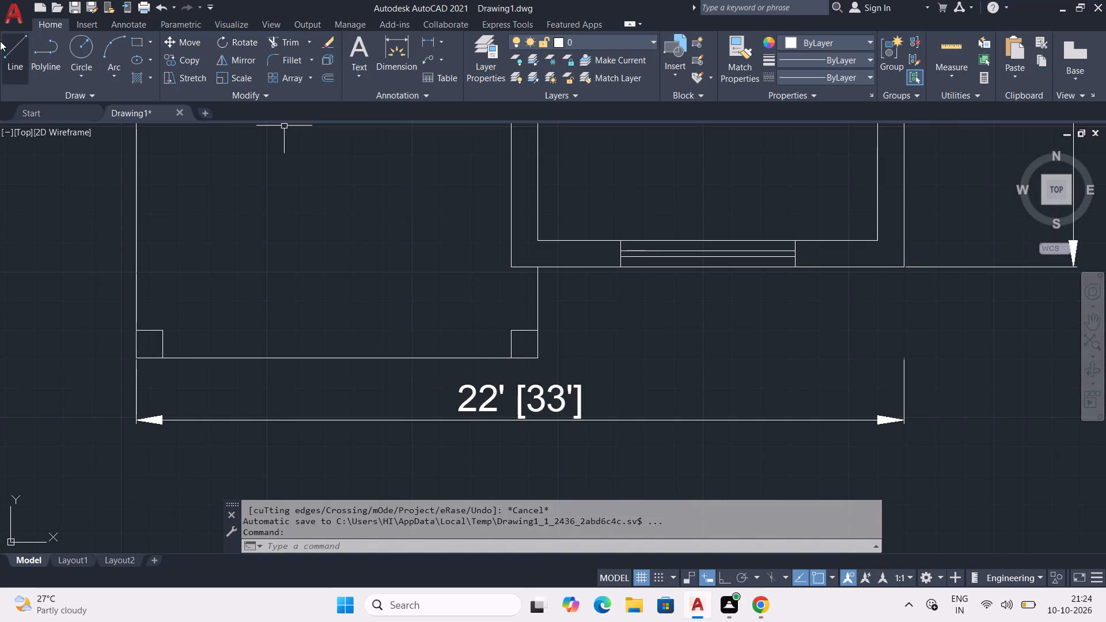
{"action": "left_click", "coordinate": [6, 50]}
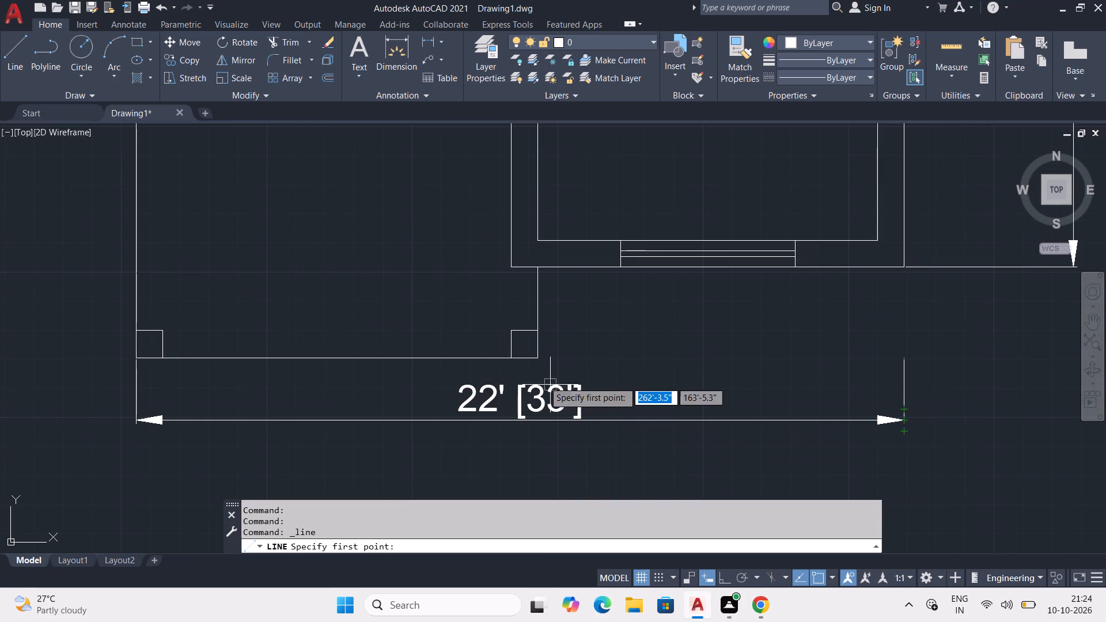
{"action": "left_click", "coordinate": [540, 362]}
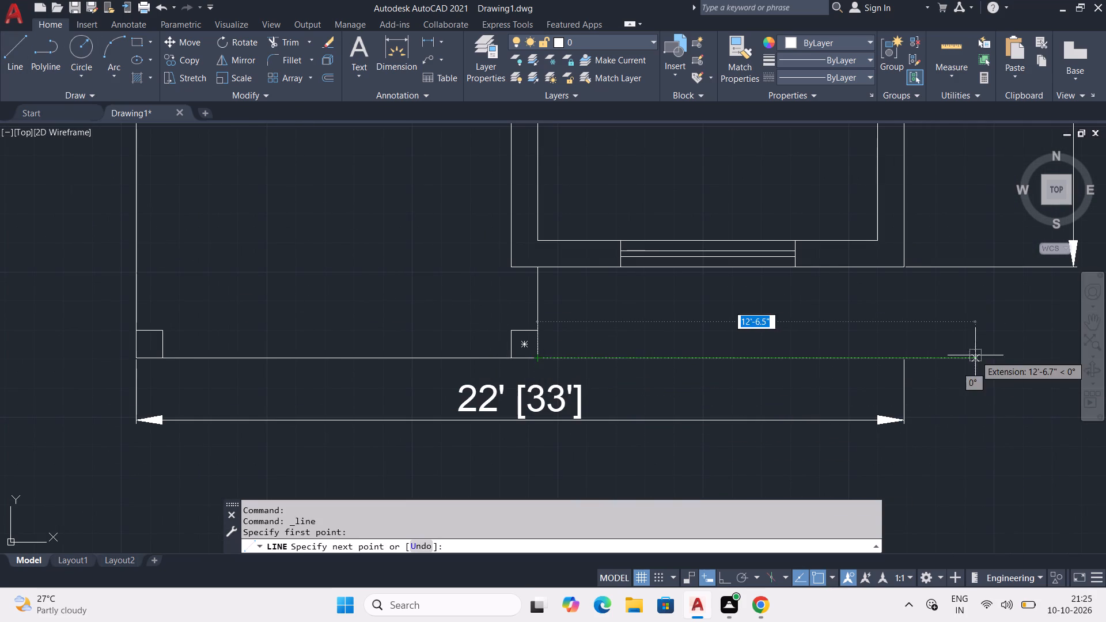
{"action": "middle_click_drag", "start_coordinate": [975, 355], "coordinate": [535, 393]}
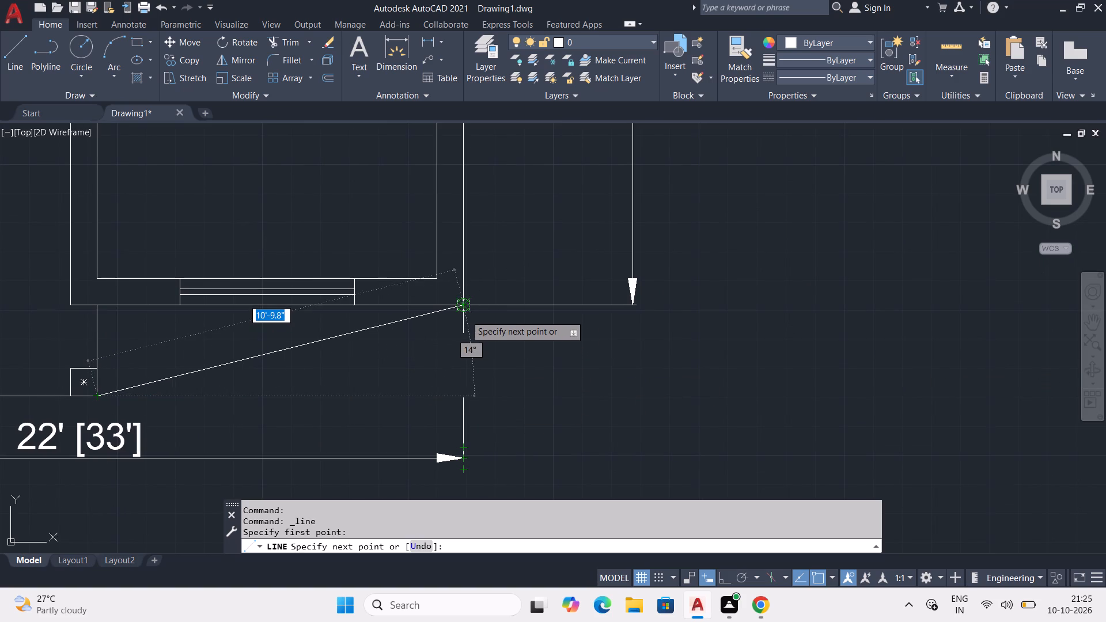
{"action": "left_click", "coordinate": [461, 392]}
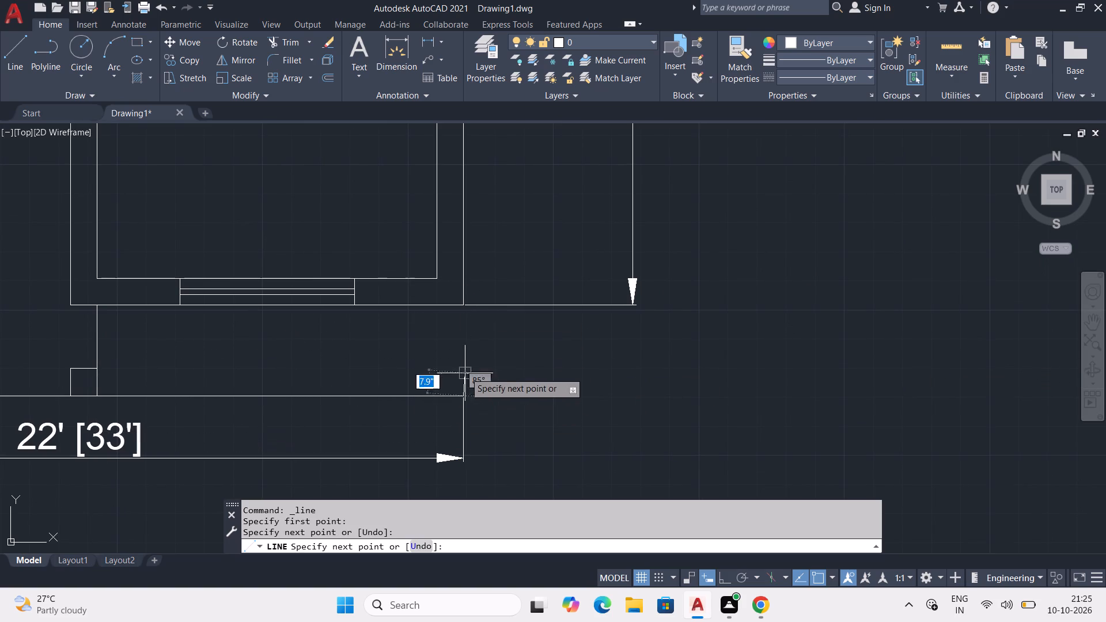
{"action": "left_click", "coordinate": [464, 302]}
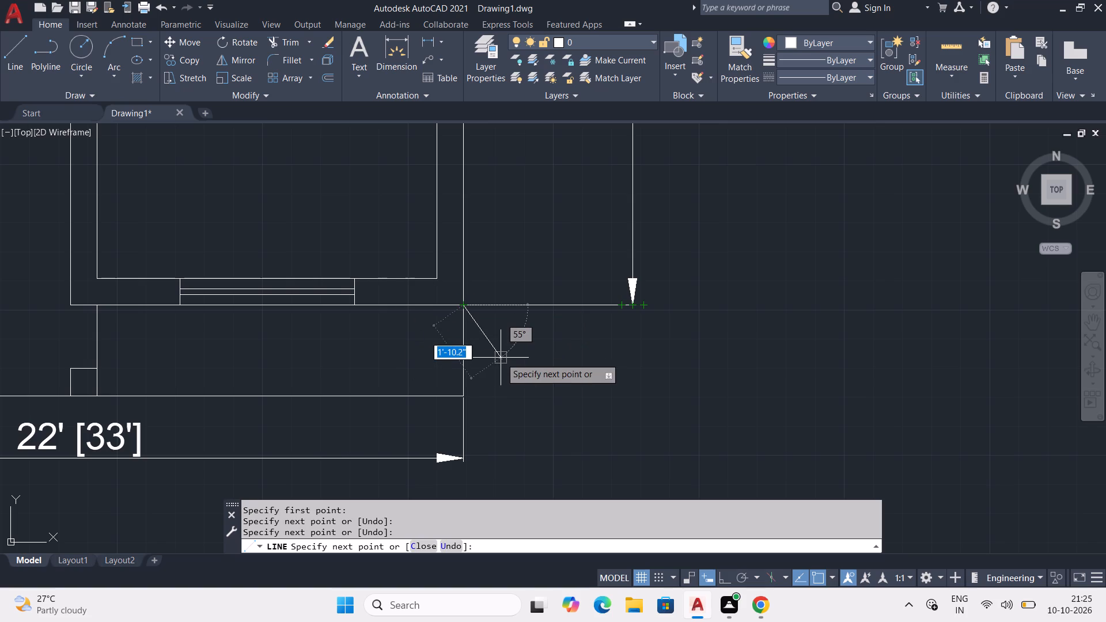
{"action": "right_click", "coordinate": [501, 358]}
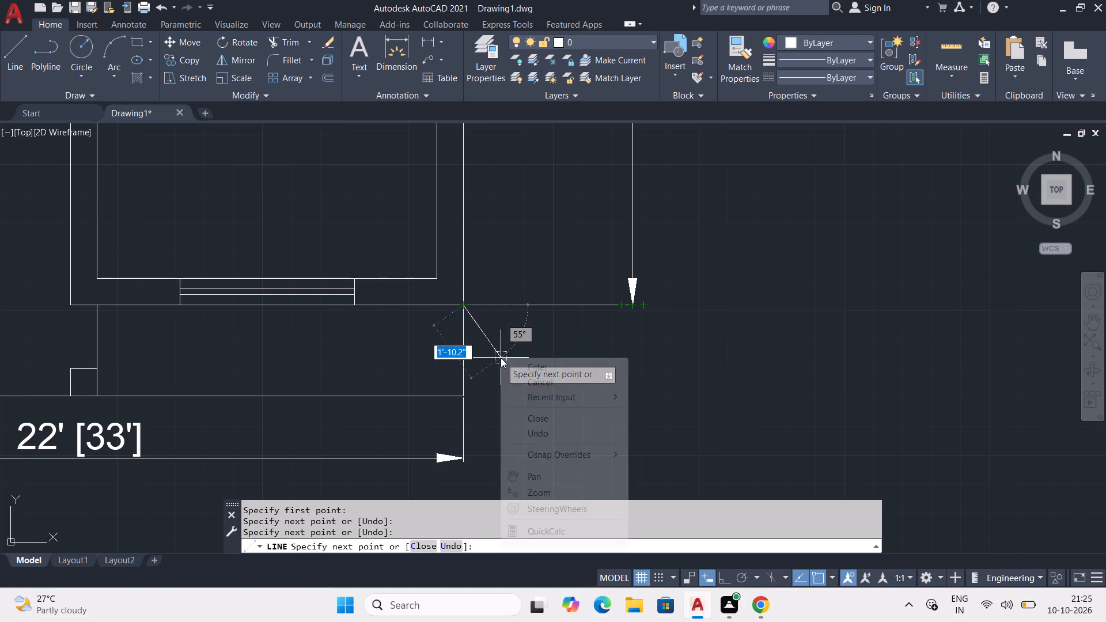
{"action": "left_click", "coordinate": [559, 380]}
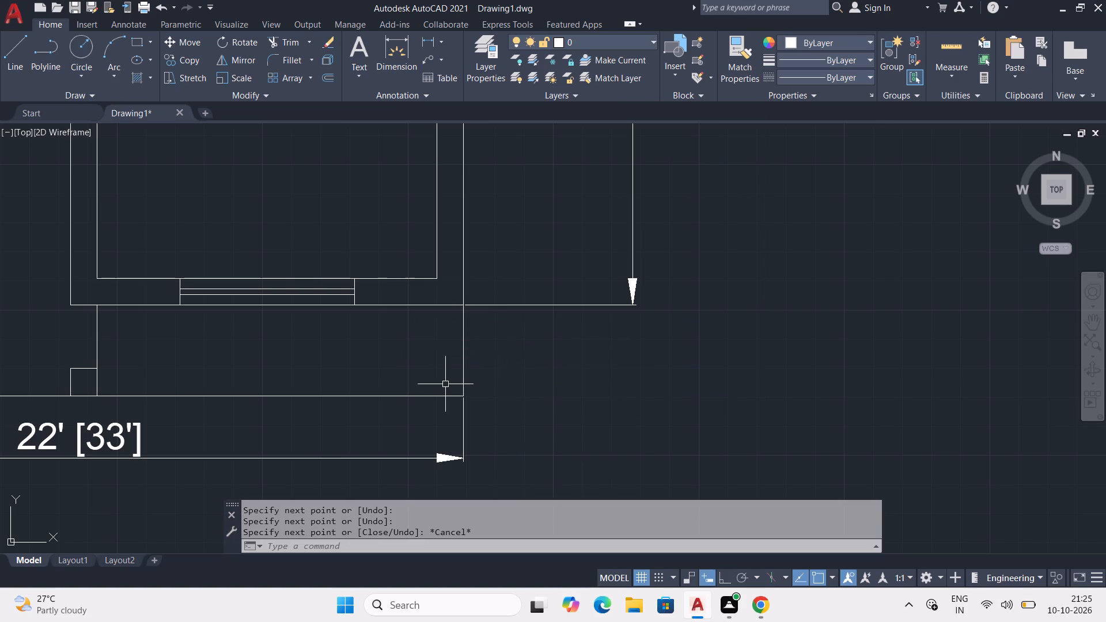
Trim away both lines of the front room's south wall, west of the entrance door in the east copy.
{"action": "middle_click_drag", "start_coordinate": [445, 384], "coordinate": [831, 528]}
{"action": "middle_click_drag", "start_coordinate": [546, 415], "coordinate": [523, 576]}
{"action": "scroll", "coordinate": [523, 576], "scroll_direction": "down", "scroll_amount": 1}
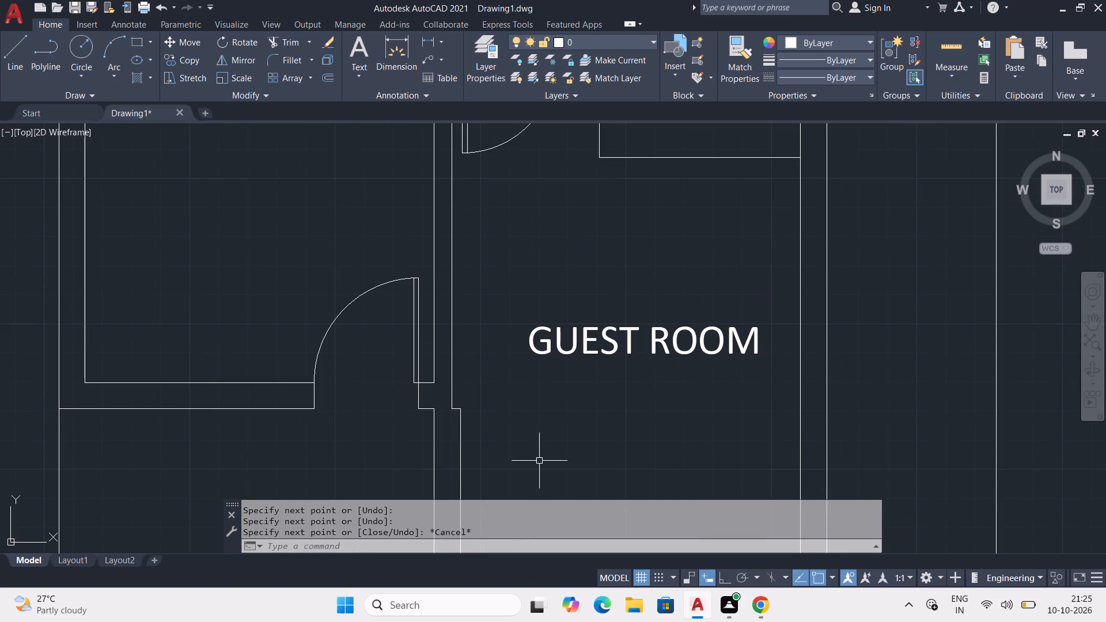
{"action": "scroll", "coordinate": [539, 460], "scroll_direction": "down", "scroll_amount": 1}
{"action": "middle_click_drag", "start_coordinate": [539, 464], "coordinate": [535, 477]}
{"action": "middle_click_drag", "start_coordinate": [588, 260], "coordinate": [537, 459]}
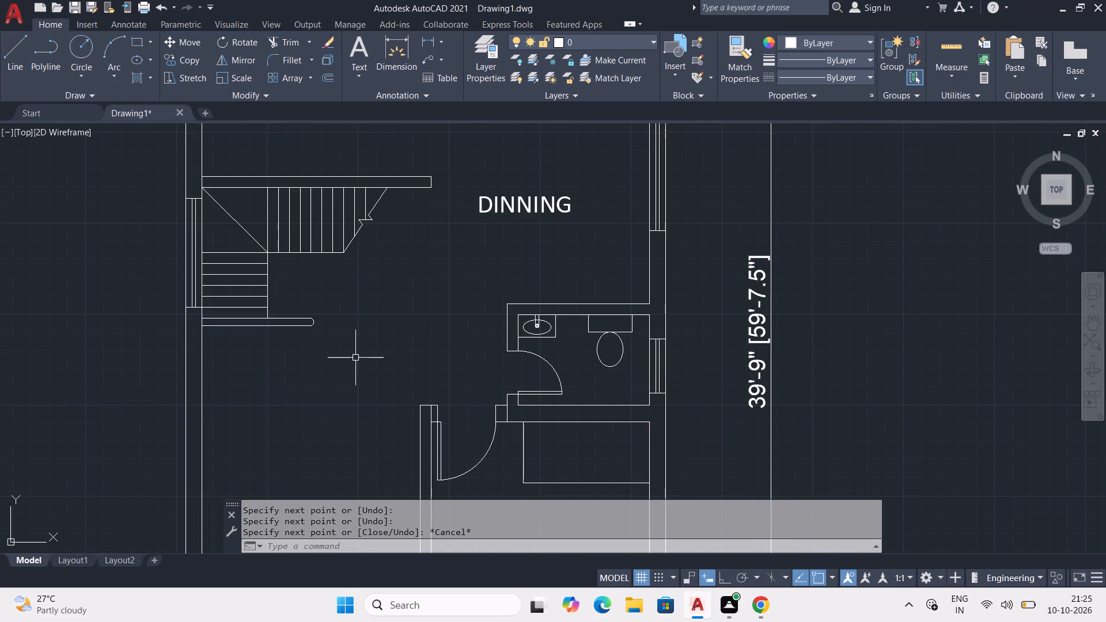
{"action": "middle_click_drag", "start_coordinate": [366, 372], "coordinate": [369, 402]}
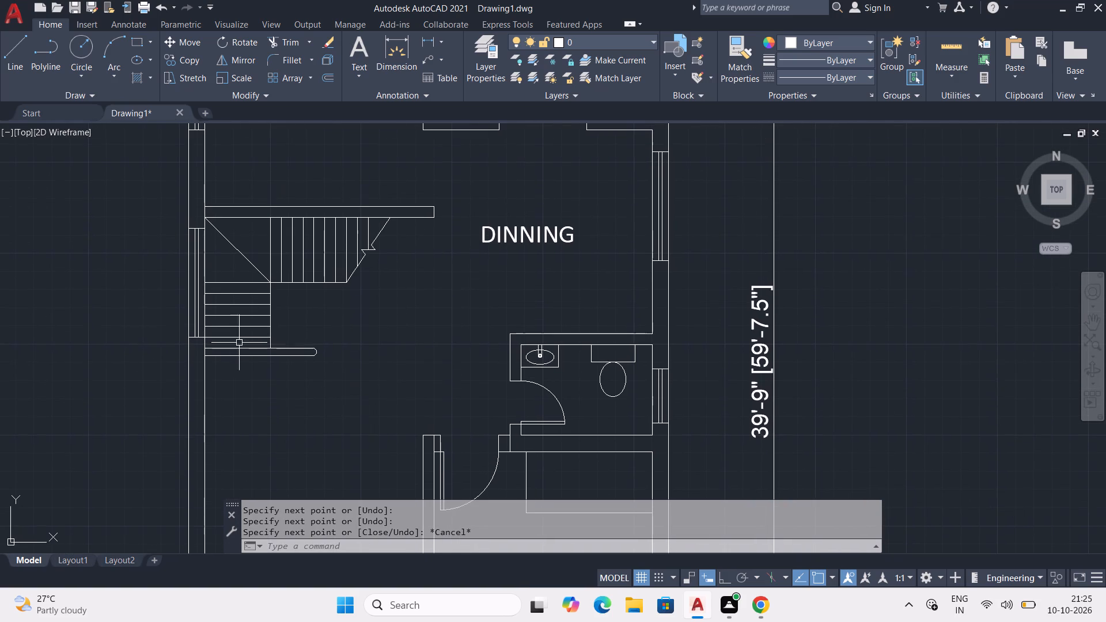
{"action": "scroll", "coordinate": [259, 358], "scroll_direction": "up", "scroll_amount": 1}
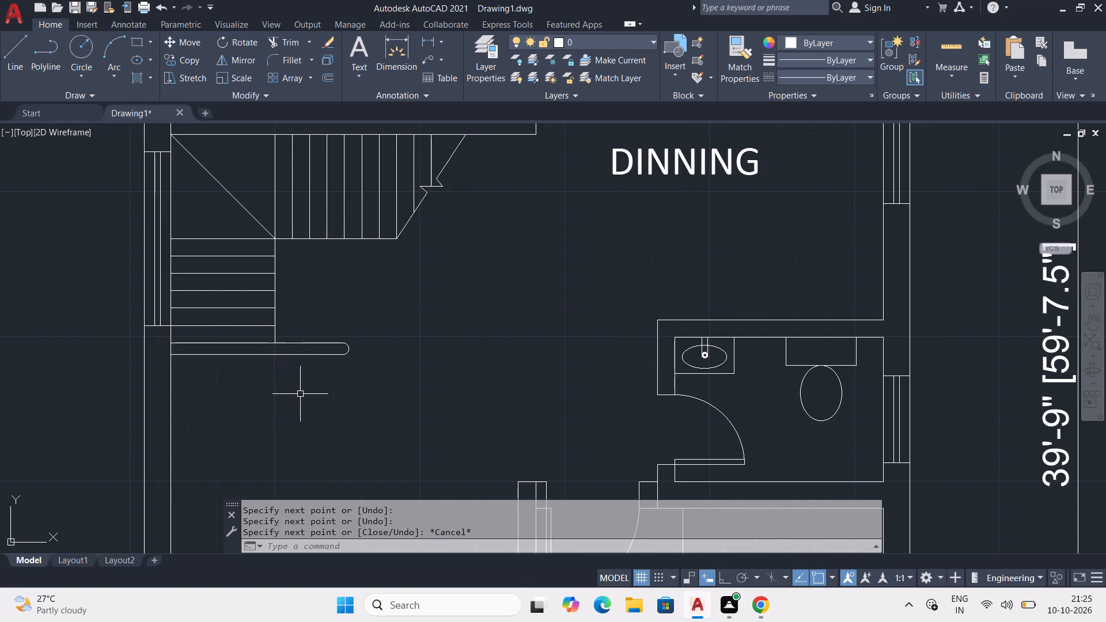
{"action": "middle_click_drag", "start_coordinate": [308, 409], "coordinate": [304, 426]}
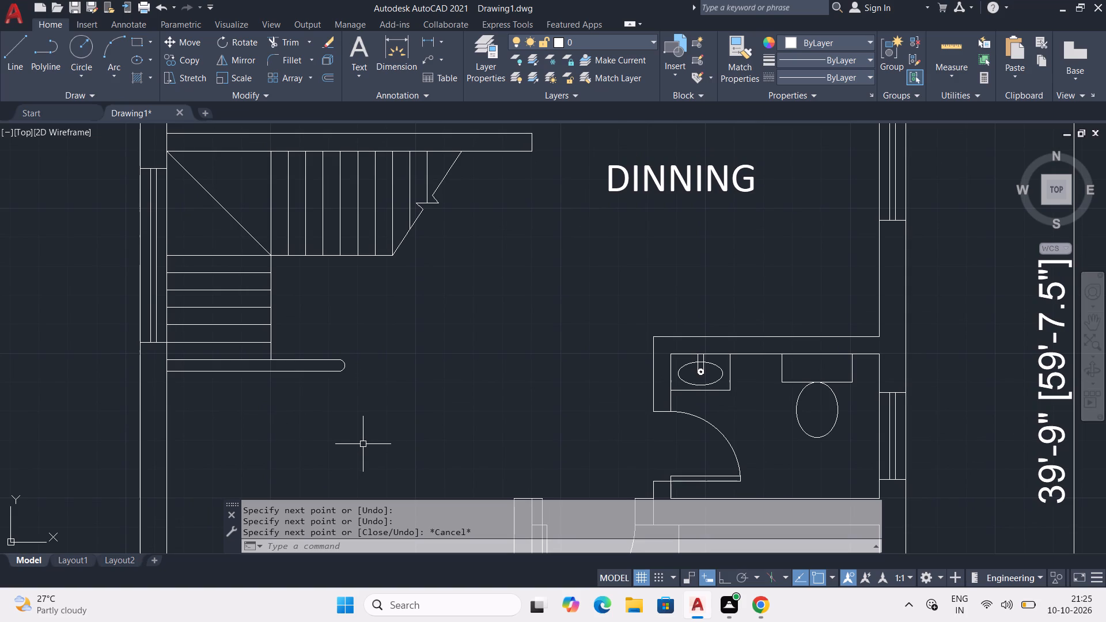
{"action": "scroll", "coordinate": [635, 428], "scroll_direction": "down", "scroll_amount": 2}
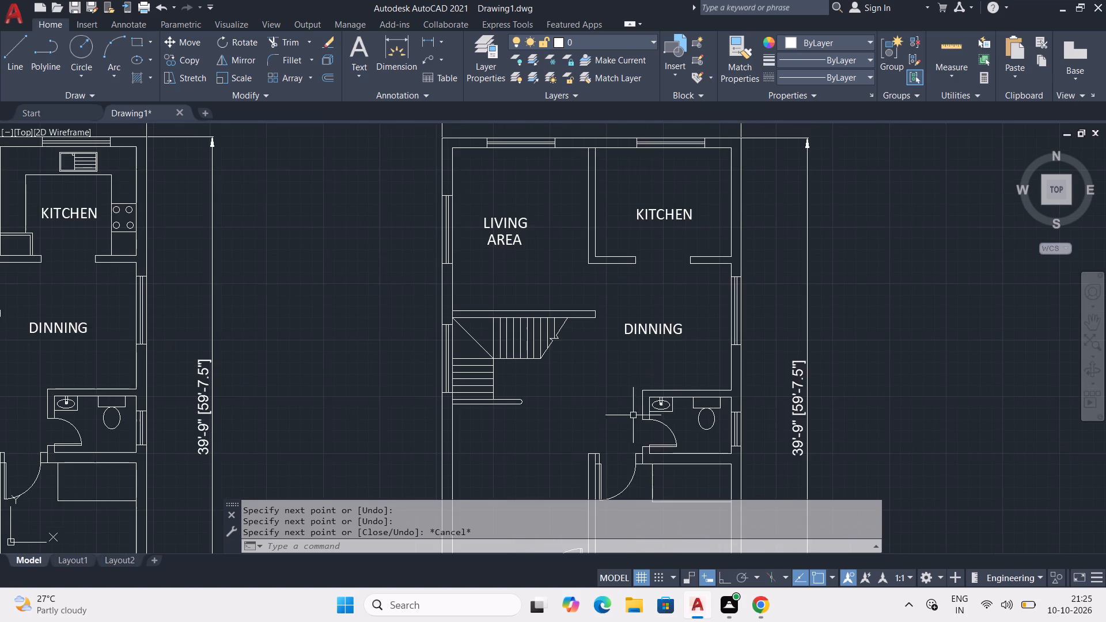
{"action": "middle_click_drag", "start_coordinate": [628, 416], "coordinate": [574, 237]}
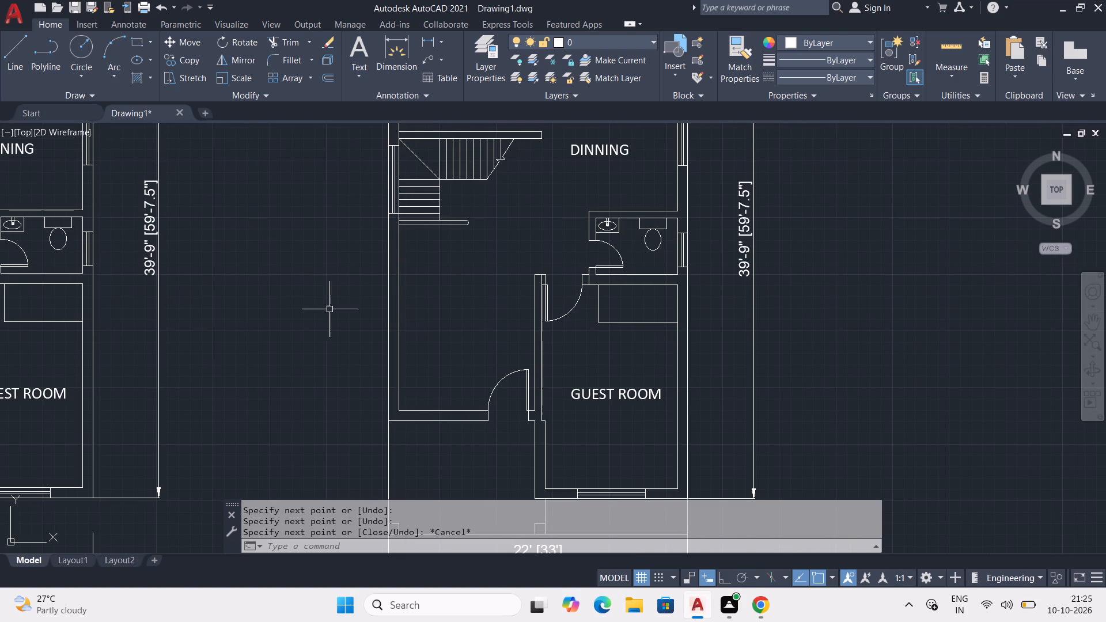
{"action": "left_click", "coordinate": [289, 39]}
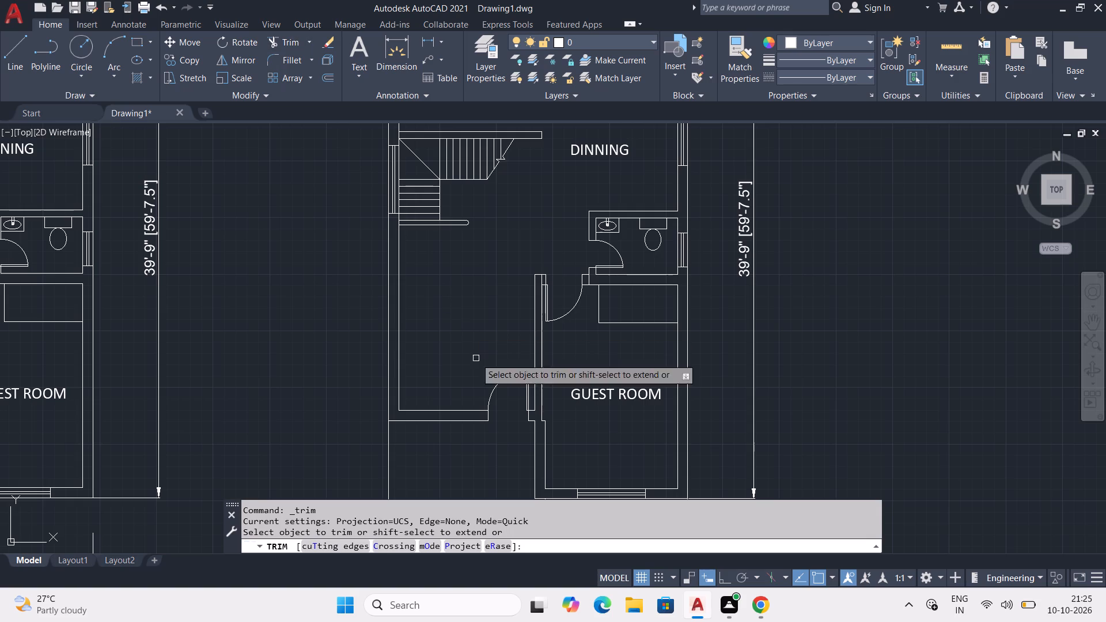
{"action": "left_click", "coordinate": [467, 407]}
{"action": "left_click", "coordinate": [460, 423]}
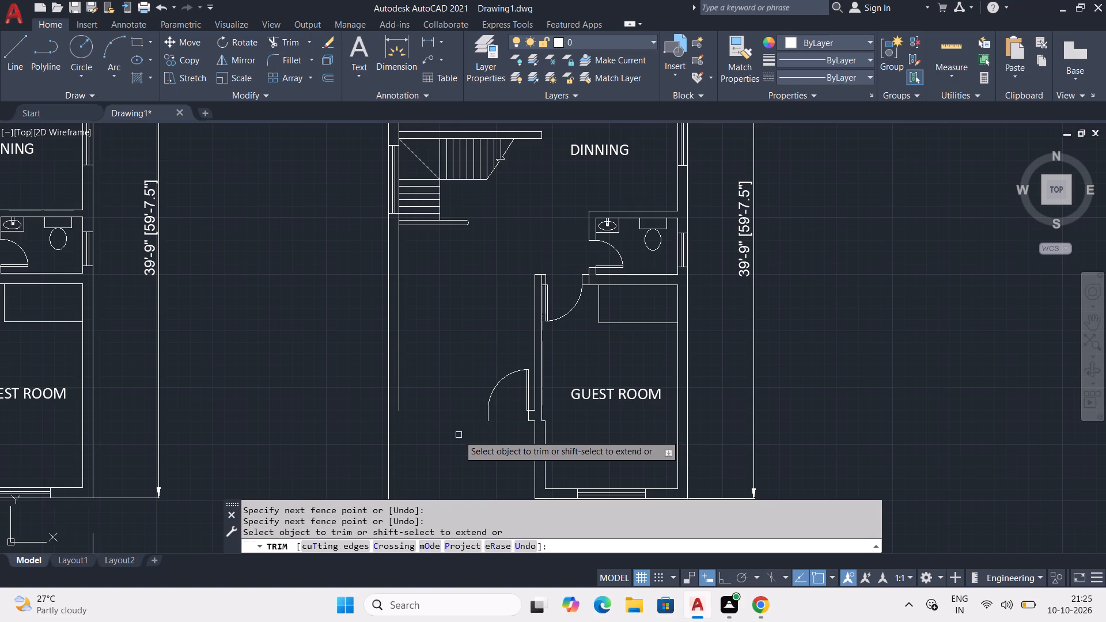
Measure the distances around the front room, entrance door and porch of the east copy with Quick Measure.
{"action": "middle_click_drag", "start_coordinate": [493, 420], "coordinate": [450, 286]}
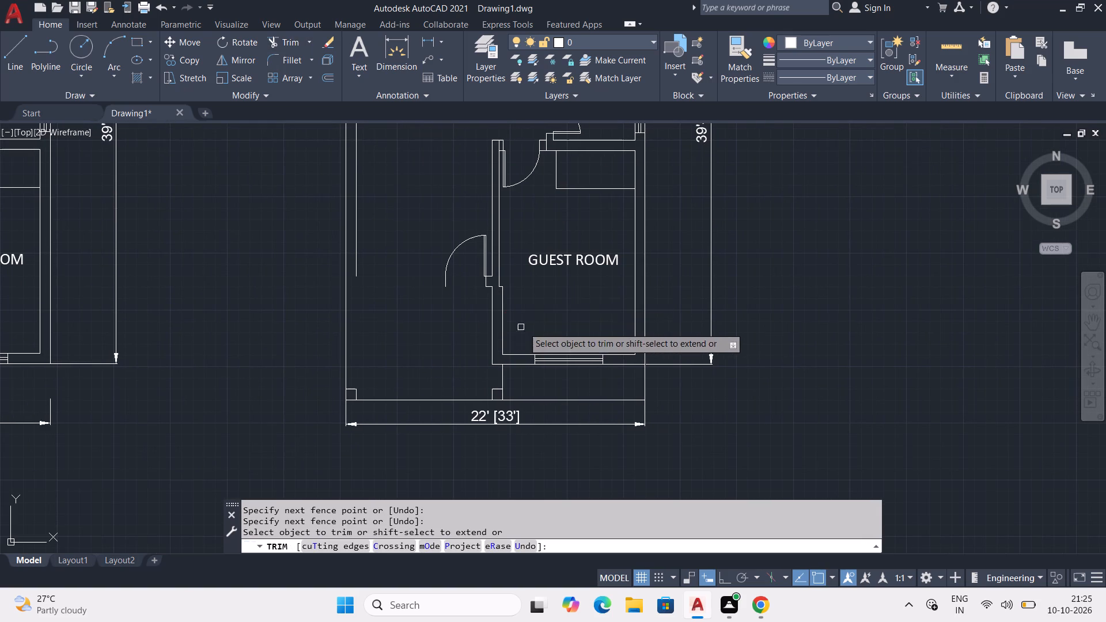
{"action": "middle_click_drag", "start_coordinate": [847, 266], "coordinate": [821, 323]}
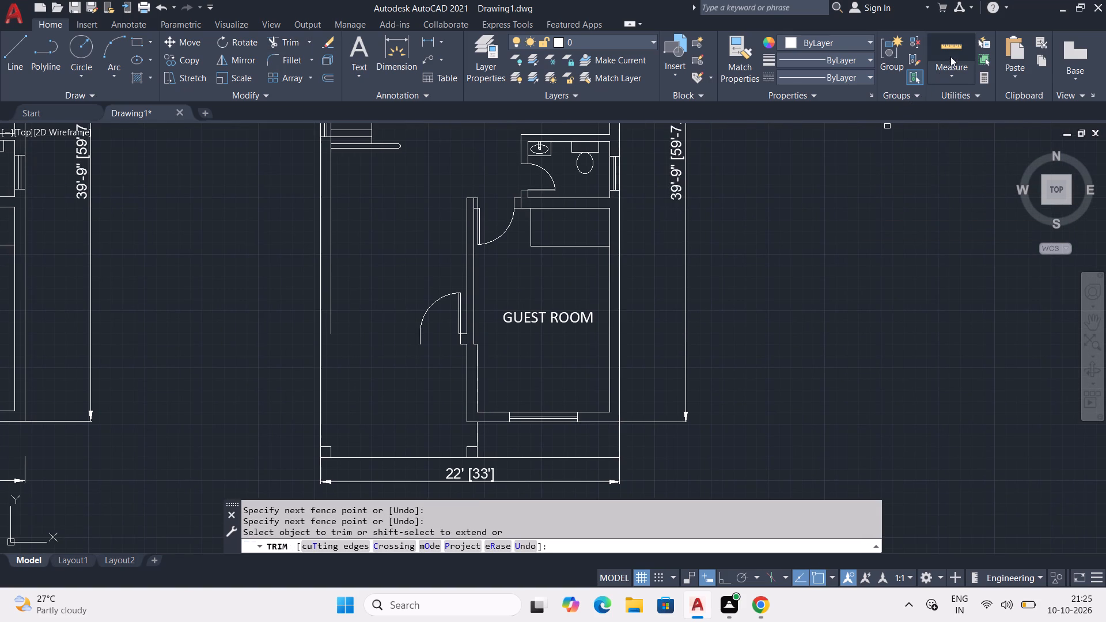
{"action": "left_click", "coordinate": [949, 48]}
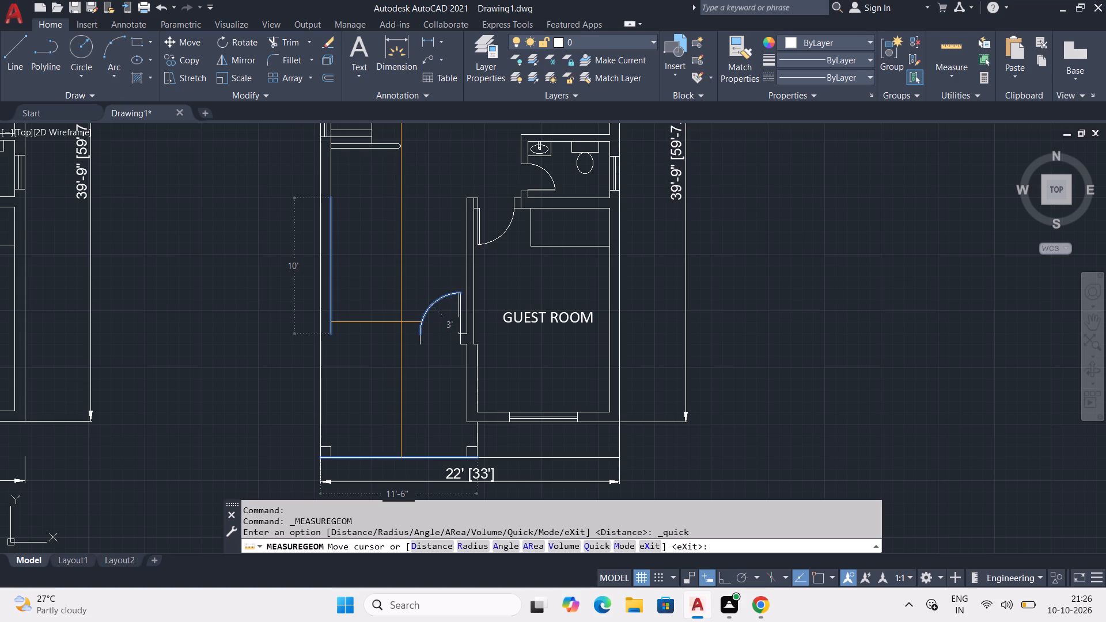
{"action": "key", "text": "Escape"}
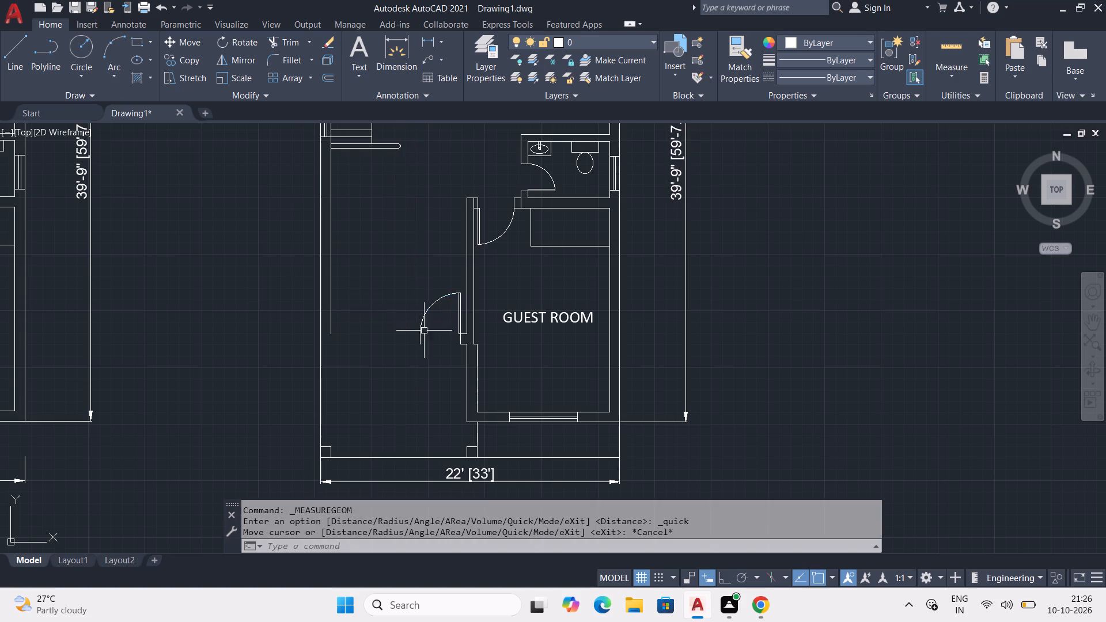
Erase the LIVING AREA and KITCHEN labels from the east copy.
{"action": "middle_click_drag", "start_coordinate": [513, 283], "coordinate": [425, 528]}
{"action": "middle_click_drag", "start_coordinate": [305, 343], "coordinate": [300, 453]}
{"action": "scroll", "coordinate": [323, 328], "scroll_direction": "up", "scroll_amount": 1}
{"action": "left_click", "coordinate": [253, 317]}
{"action": "left_click", "coordinate": [535, 298]}
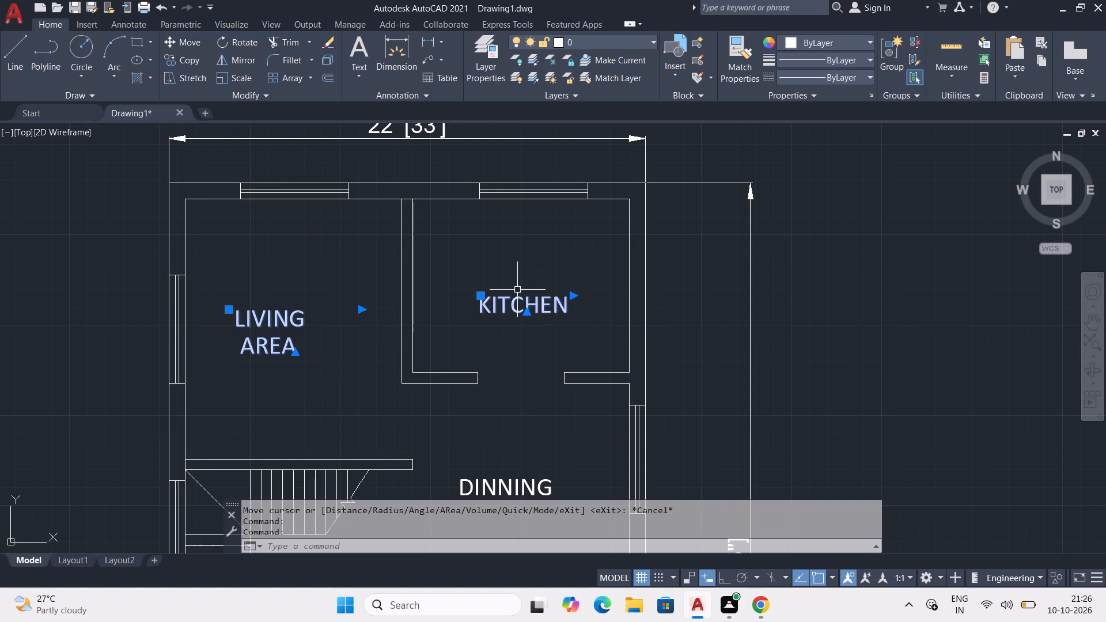
{"action": "left_click", "coordinate": [331, 40]}
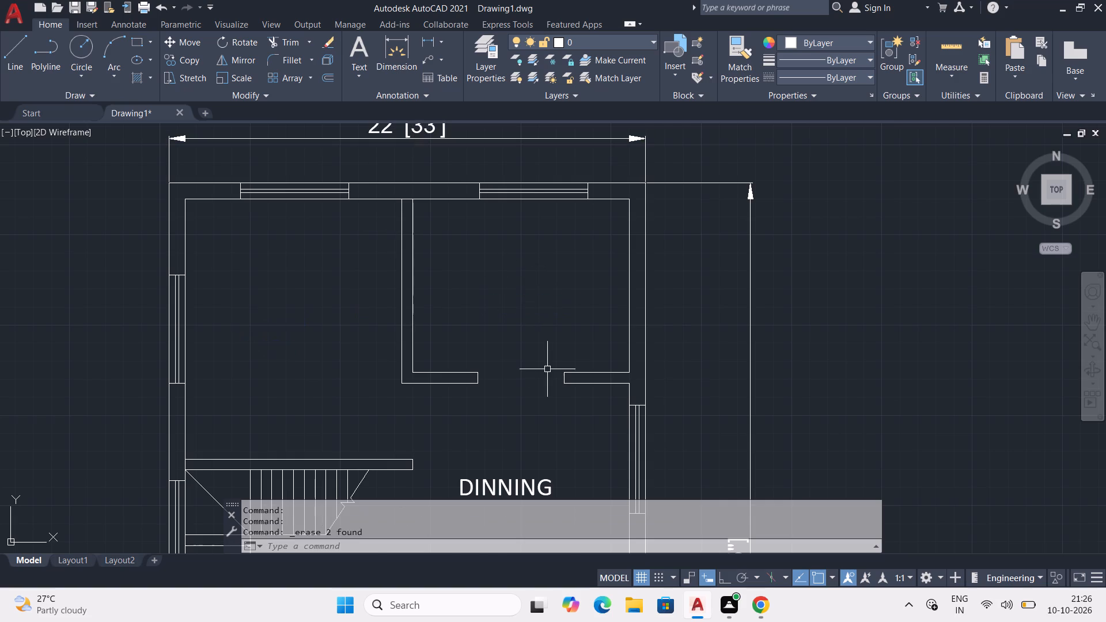
Erase the DINNING and GUEST ROOM labels from the east copy.
{"action": "middle_click_drag", "start_coordinate": [546, 337], "coordinate": [532, 13]}
{"action": "left_click", "coordinate": [494, 165]}
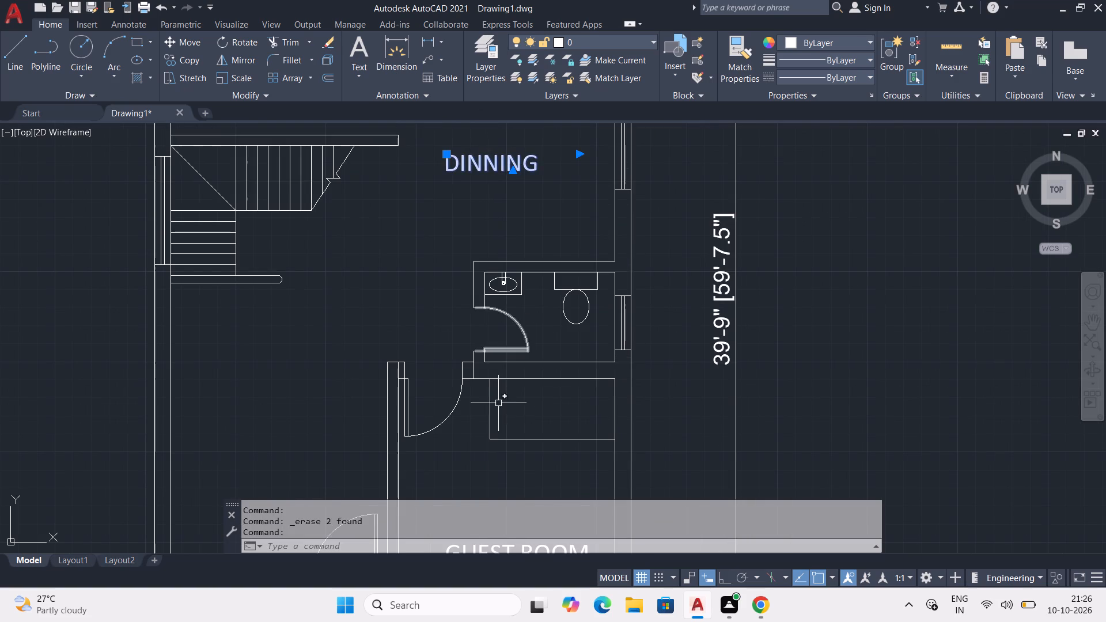
{"action": "middle_click_drag", "start_coordinate": [506, 403], "coordinate": [490, 109]}
{"action": "left_click", "coordinate": [484, 276]}
{"action": "left_click", "coordinate": [493, 260]}
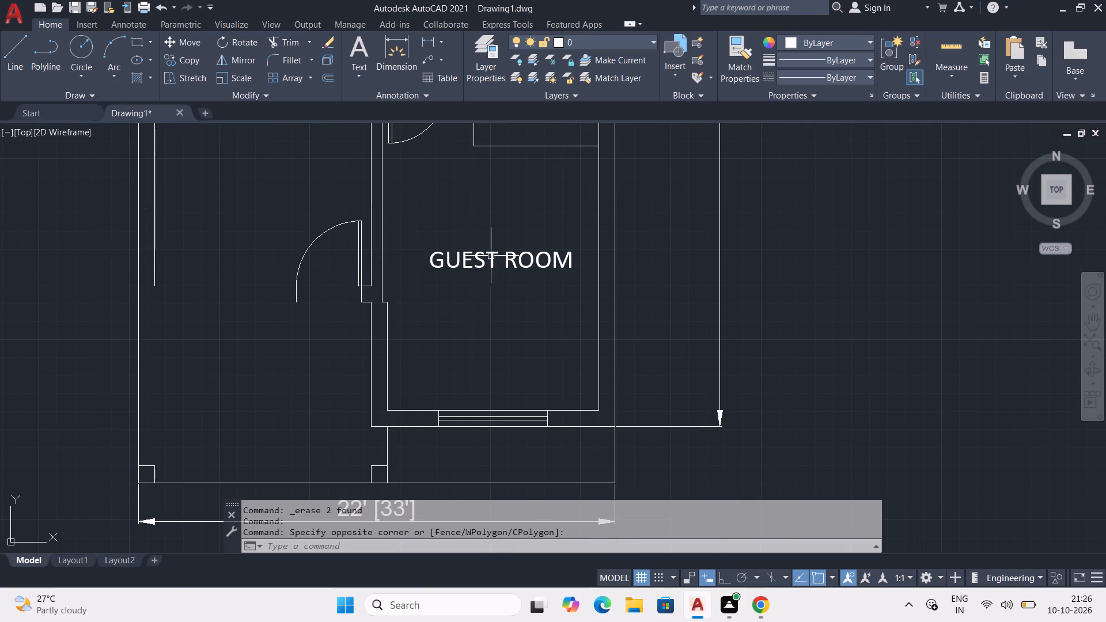
{"action": "left_click", "coordinate": [479, 253]}
{"action": "middle_click_drag", "start_coordinate": [453, 211], "coordinate": [454, 286]}
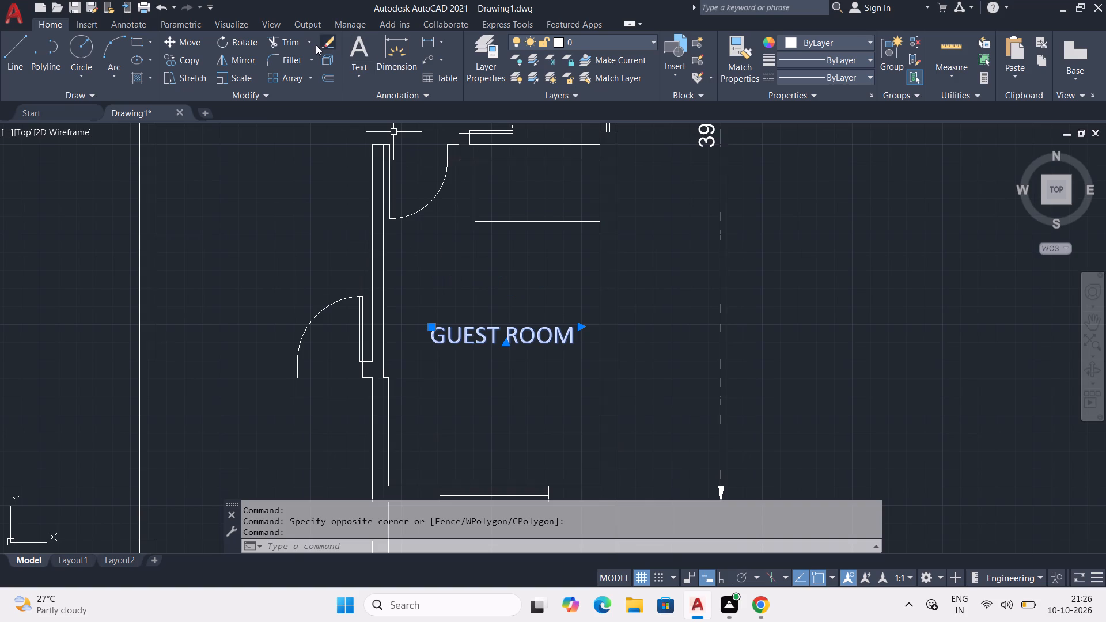
{"action": "left_click", "coordinate": [328, 44]}
Erase the L-shaped partition wall that runs south from the north wall in the east copy.
{"action": "middle_click_drag", "start_coordinate": [329, 177], "coordinate": [285, 468]}
{"action": "middle_click_drag", "start_coordinate": [301, 319], "coordinate": [298, 456]}
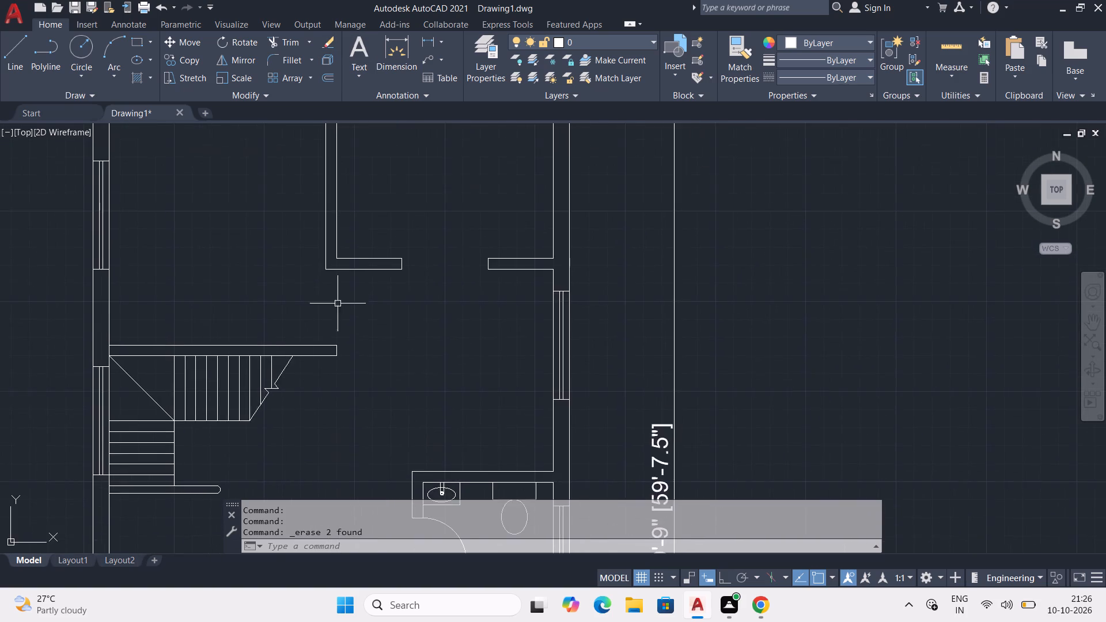
{"action": "middle_click_drag", "start_coordinate": [346, 252], "coordinate": [344, 348]}
{"action": "left_click", "coordinate": [324, 286]}
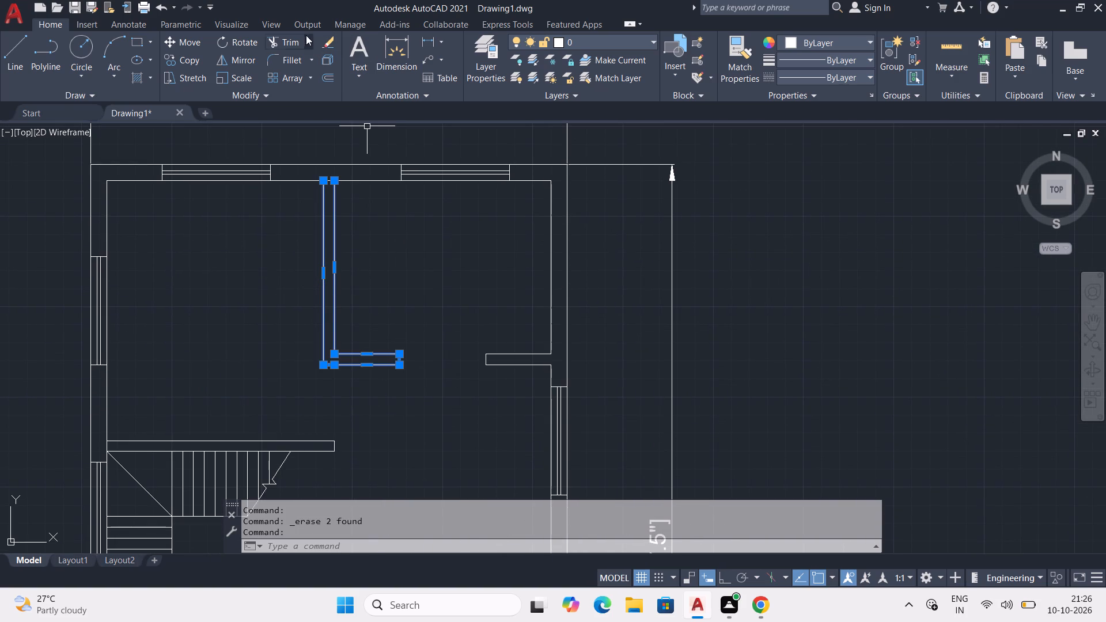
{"action": "left_click", "coordinate": [324, 42]}
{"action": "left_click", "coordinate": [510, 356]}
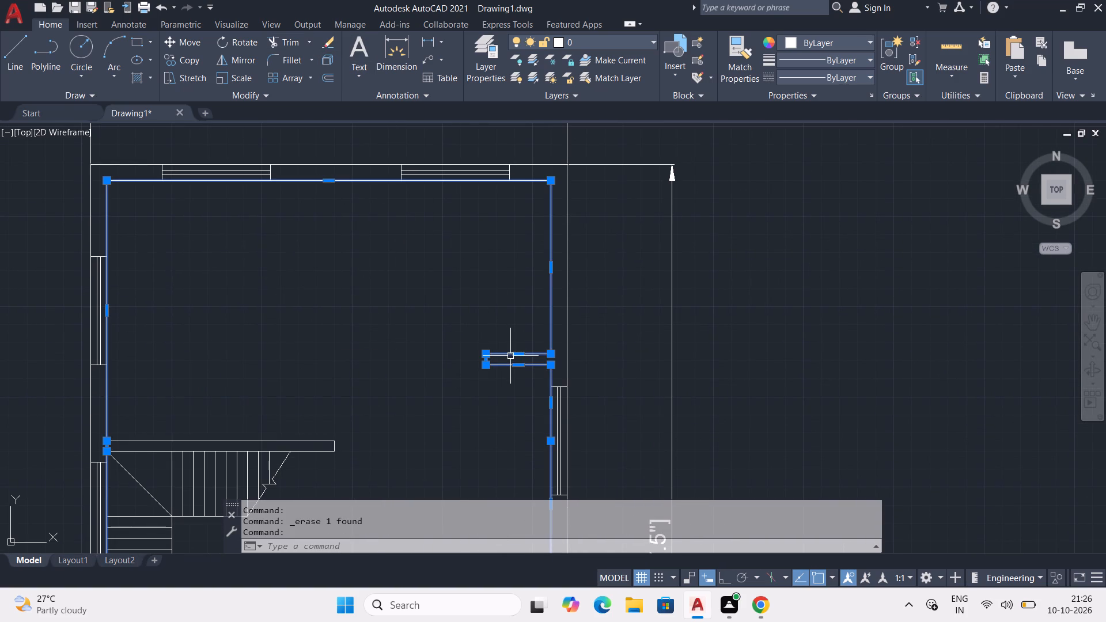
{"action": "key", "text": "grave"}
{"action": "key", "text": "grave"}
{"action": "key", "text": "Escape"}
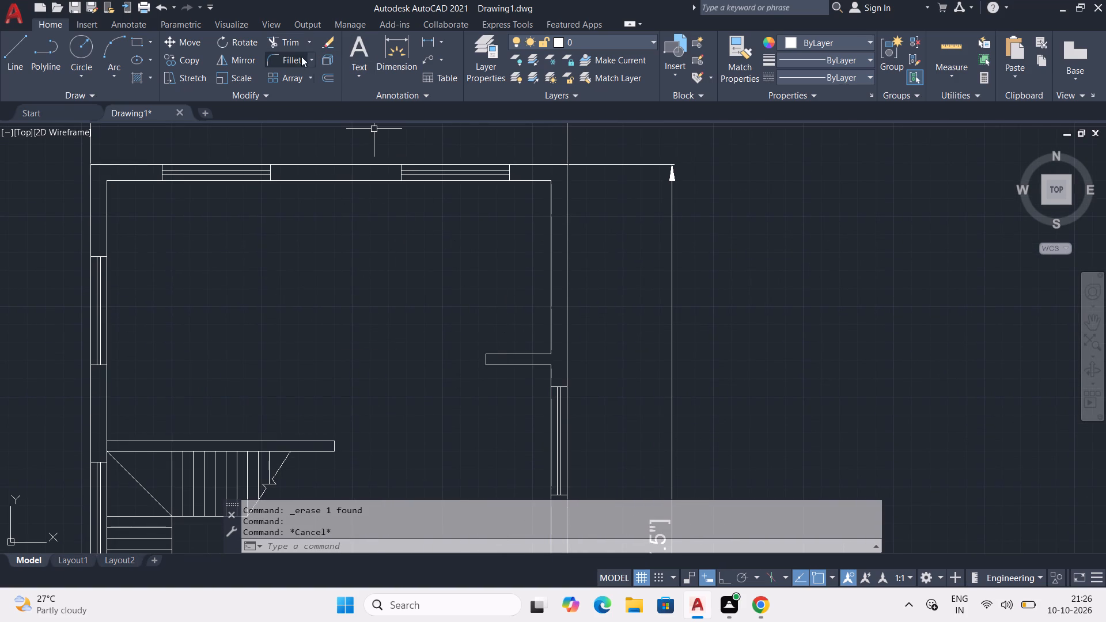
Trim away the short wall stub projecting west from the east wall, including its end line.
{"action": "left_click", "coordinate": [291, 43]}
{"action": "left_click", "coordinate": [522, 359]}
{"action": "left_click", "coordinate": [513, 347]}
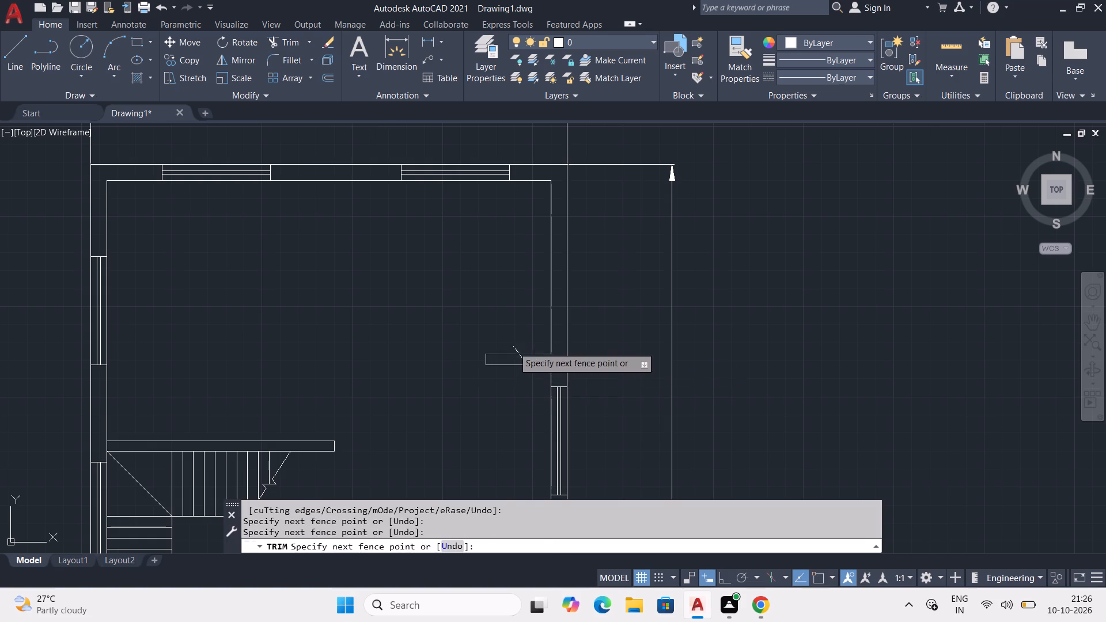
{"action": "left_click", "coordinate": [495, 362]}
{"action": "left_click", "coordinate": [482, 359]}
{"action": "left_click", "coordinate": [506, 365]}
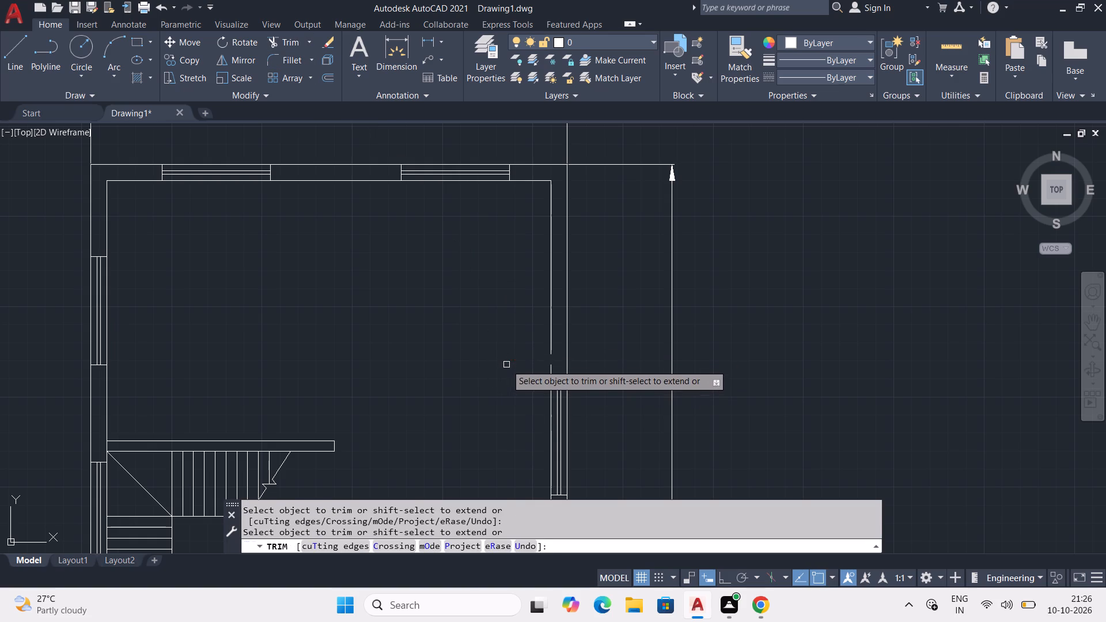
{"action": "key", "text": "Escape"}
Extend the east wall's inner line to close the gap where the partition stub met it.
{"action": "key", "text": "e"}
{"action": "key", "text": "x"}
{"action": "key", "text": "space"}
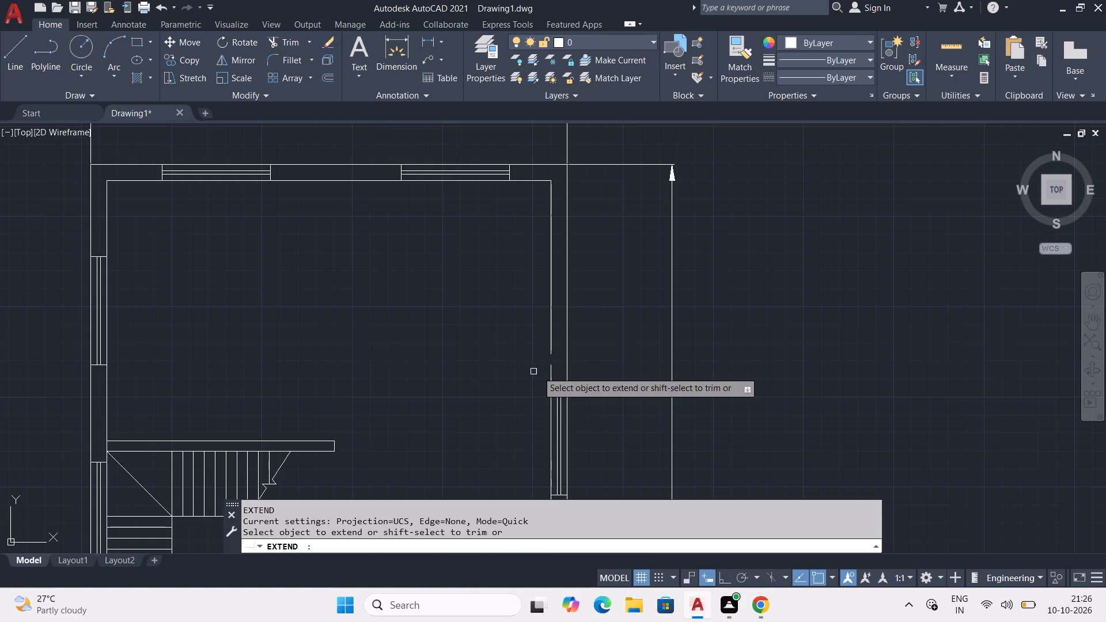
{"action": "left_click", "coordinate": [550, 369]}
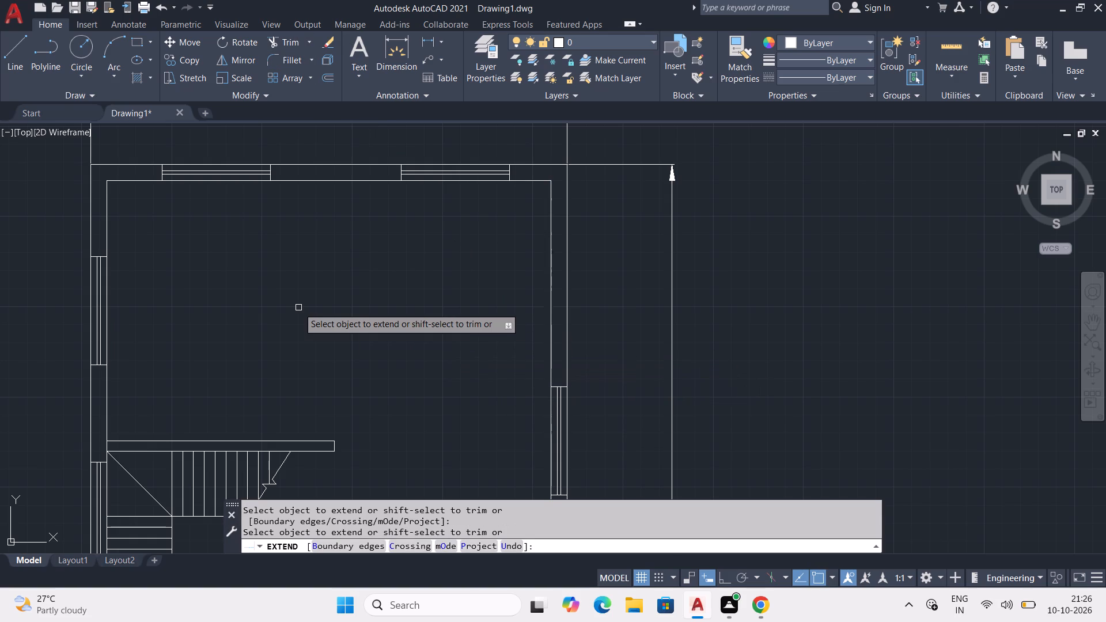
{"action": "middle_click_drag", "start_coordinate": [302, 309], "coordinate": [320, 434]}
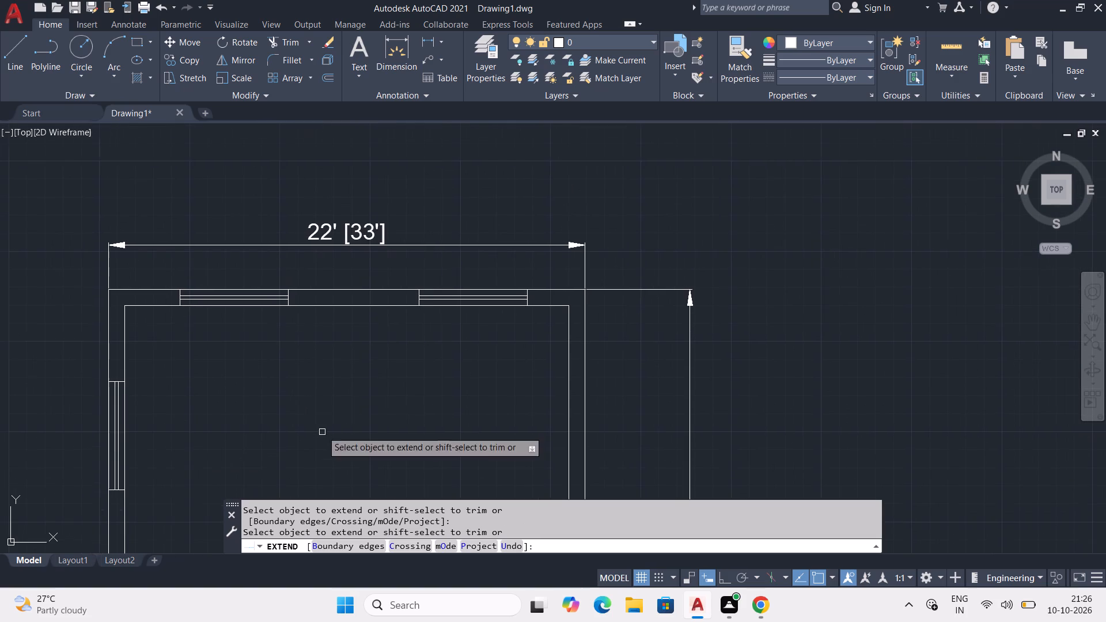
{"action": "key", "text": "Escape"}
Erase the pane lines and frames of both north-wall windows in the east copy.
{"action": "left_click", "coordinate": [283, 298]}
{"action": "left_click", "coordinate": [272, 297]}
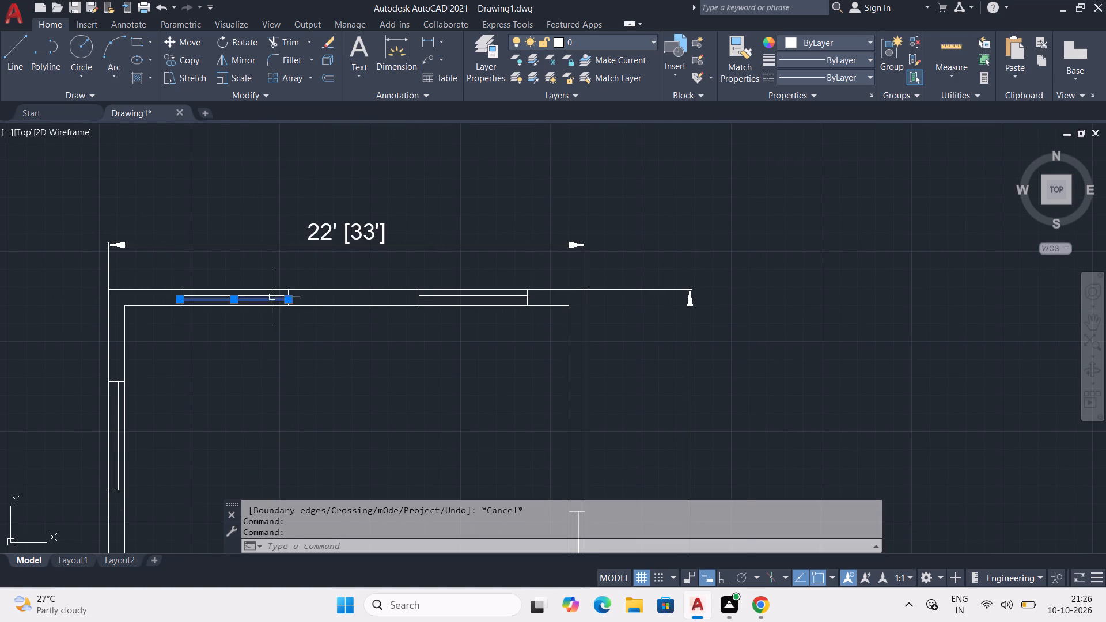
{"action": "scroll", "coordinate": [310, 306], "scroll_direction": "up", "scroll_amount": 2}
{"action": "left_click", "coordinate": [243, 283]}
{"action": "scroll", "coordinate": [243, 283], "scroll_direction": "up", "scroll_amount": 1}
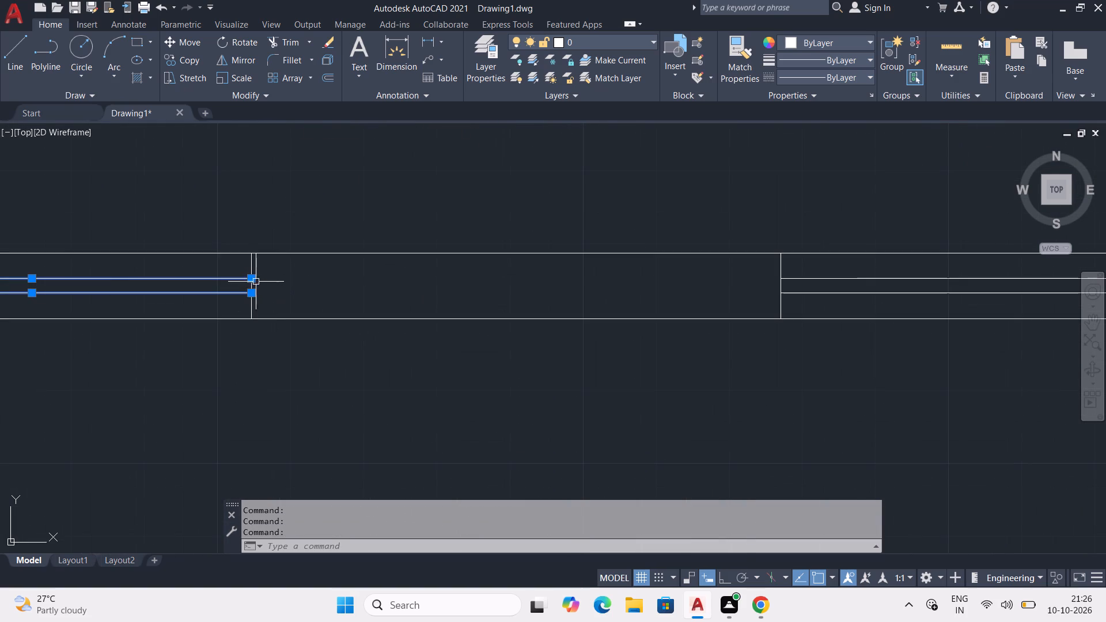
{"action": "left_click", "coordinate": [251, 271]}
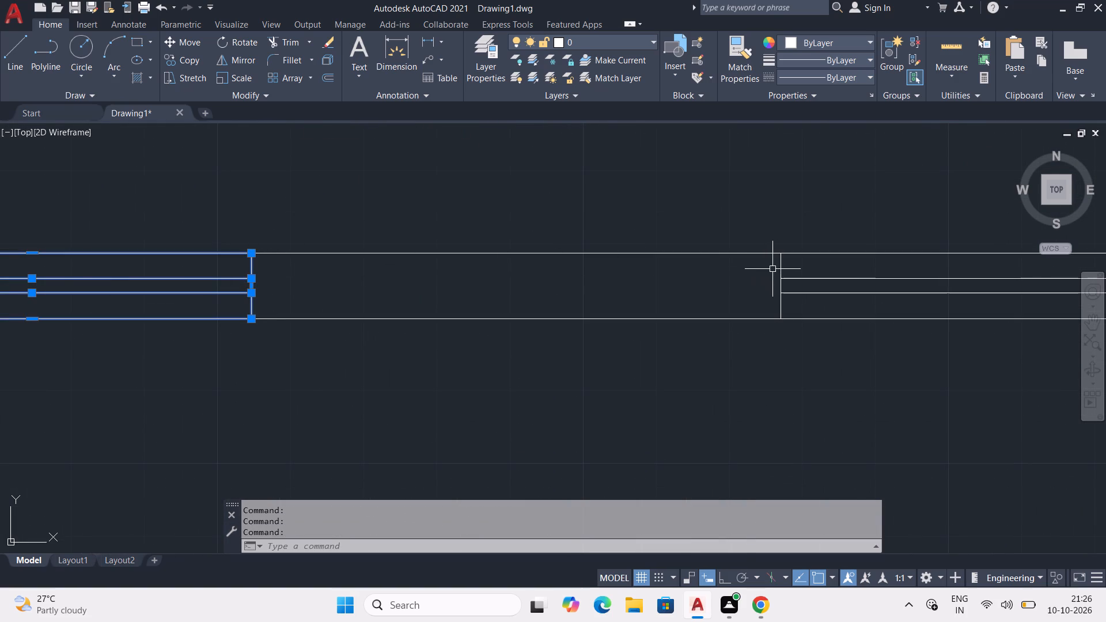
{"action": "left_click", "coordinate": [778, 267]}
{"action": "left_click", "coordinate": [800, 279]}
{"action": "left_click", "coordinate": [803, 297]}
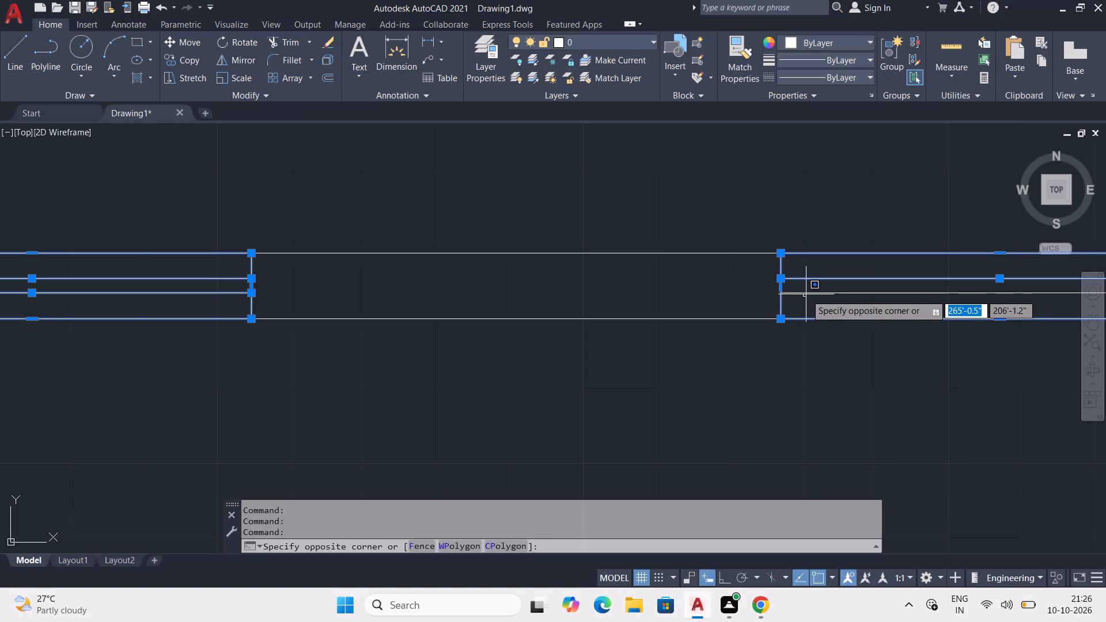
{"action": "left_click", "coordinate": [809, 294]}
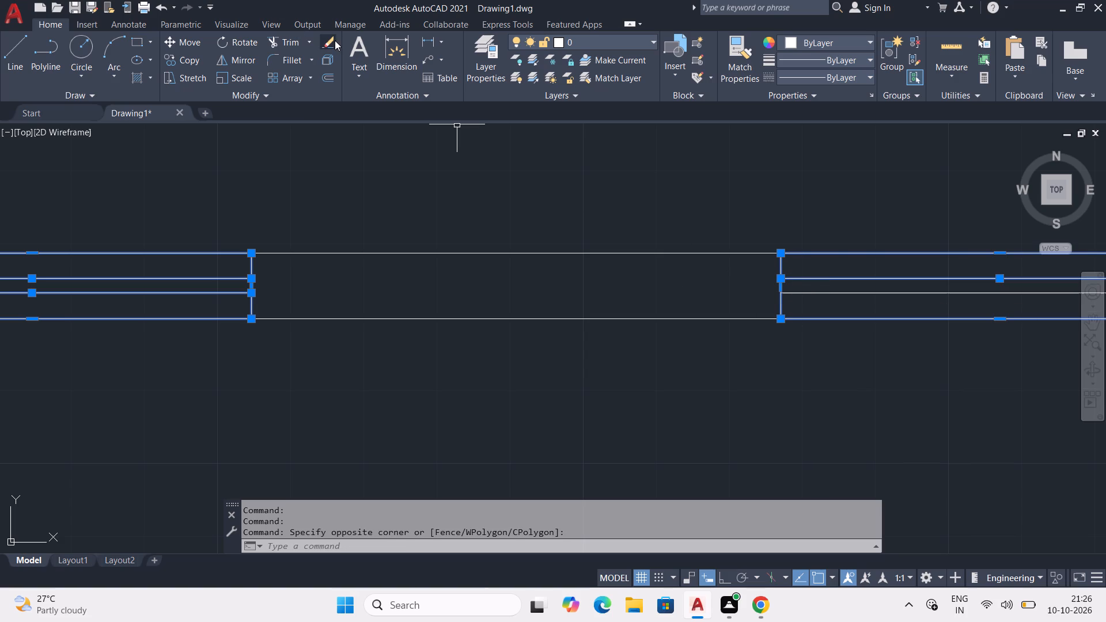
{"action": "left_click", "coordinate": [334, 42]}
{"action": "scroll", "coordinate": [511, 299], "scroll_direction": "down", "scroll_amount": 2}
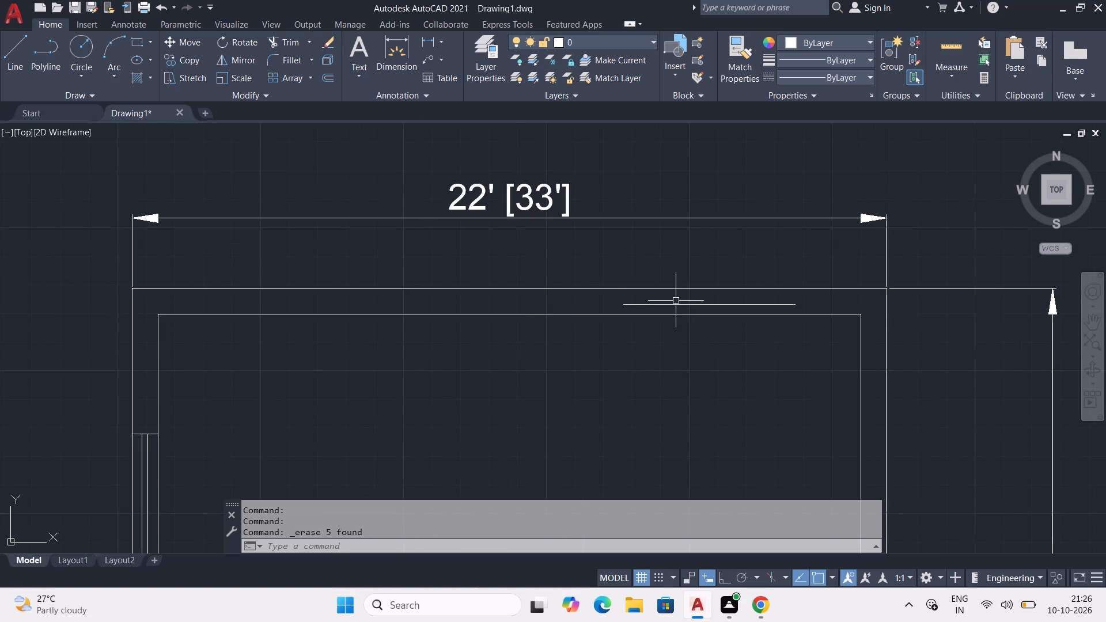
{"action": "left_click", "coordinate": [675, 304]}
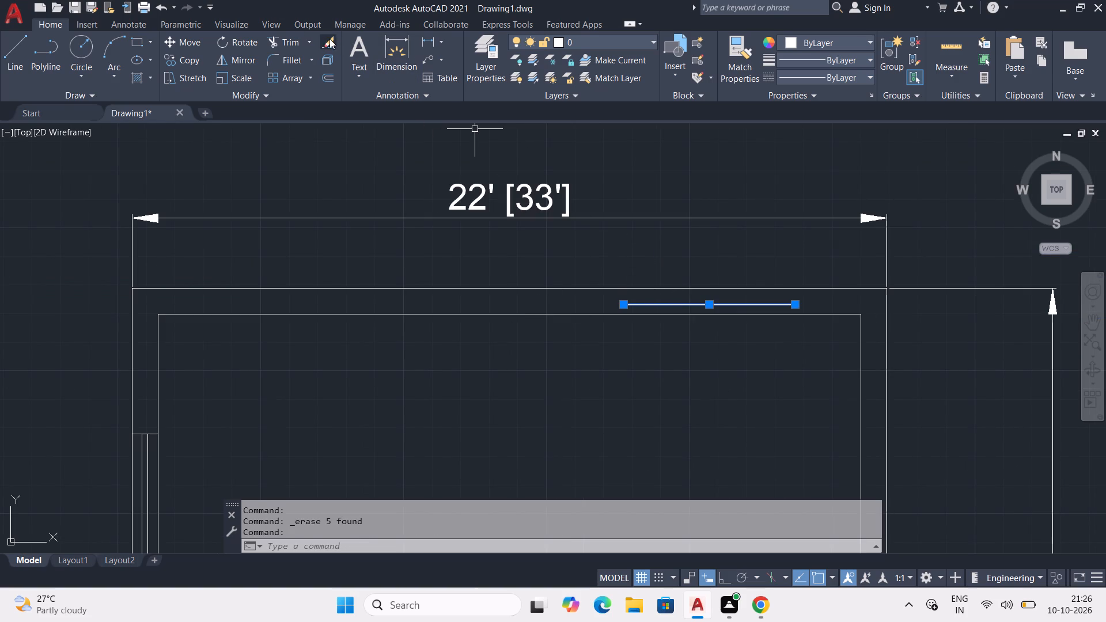
{"action": "left_click", "coordinate": [329, 39]}
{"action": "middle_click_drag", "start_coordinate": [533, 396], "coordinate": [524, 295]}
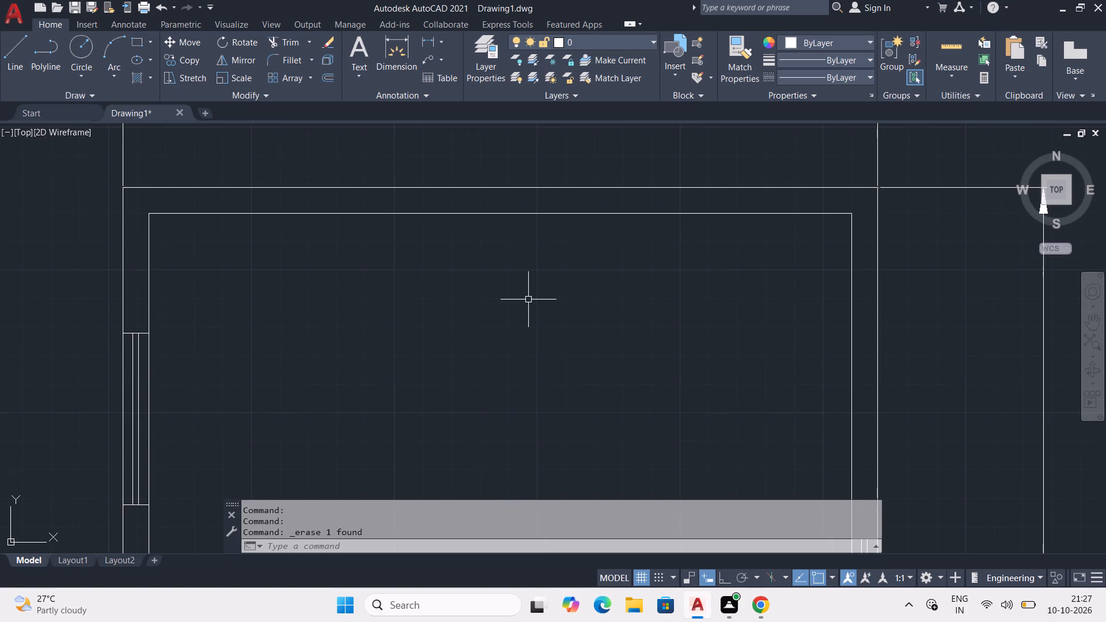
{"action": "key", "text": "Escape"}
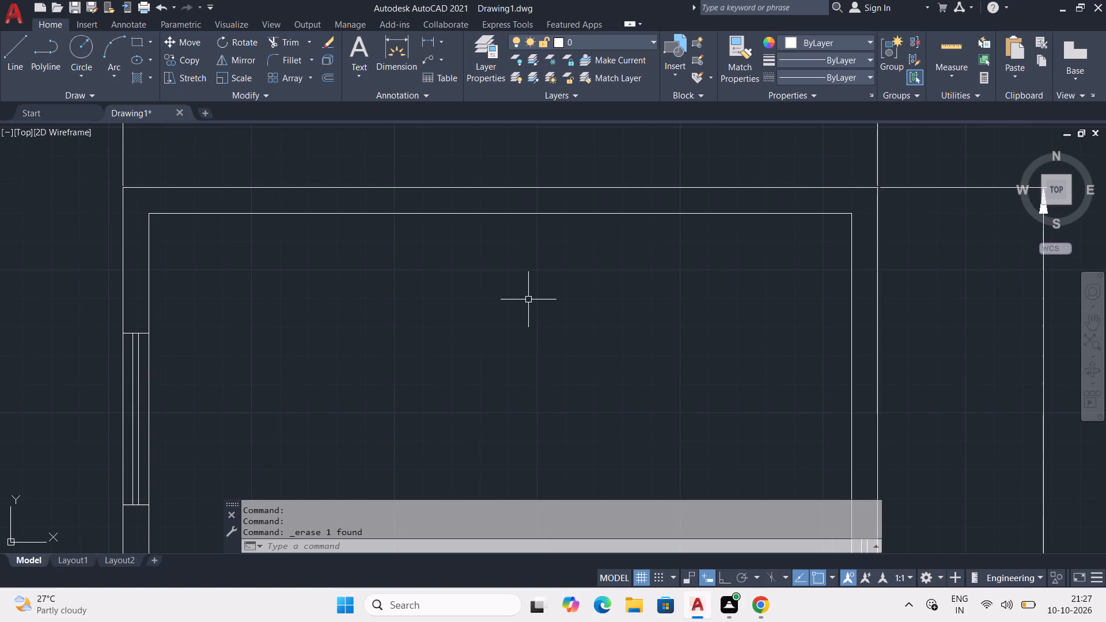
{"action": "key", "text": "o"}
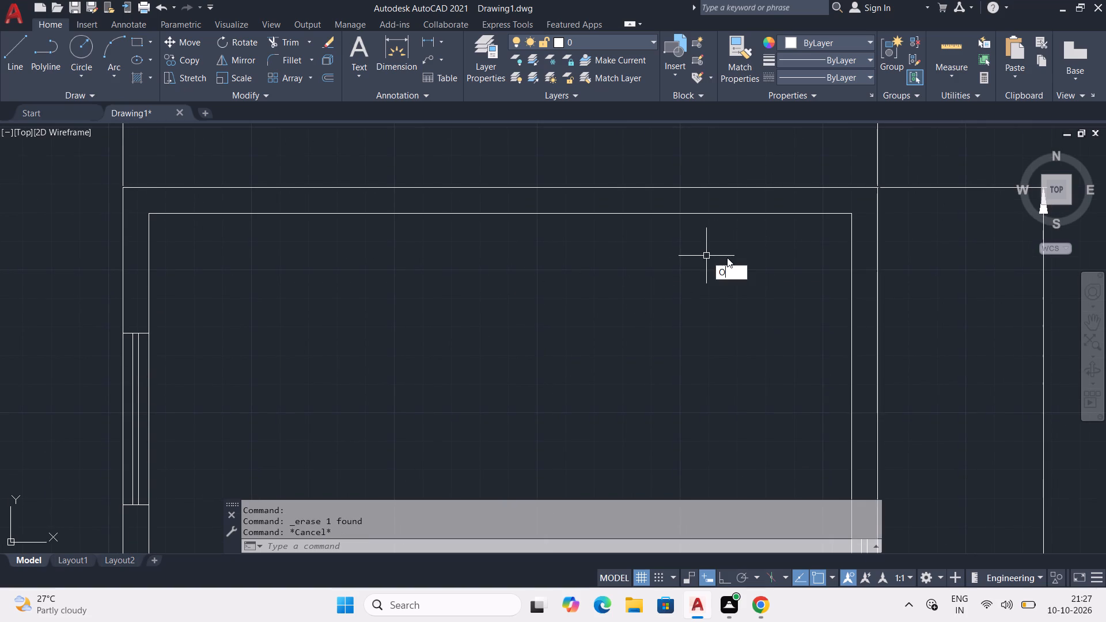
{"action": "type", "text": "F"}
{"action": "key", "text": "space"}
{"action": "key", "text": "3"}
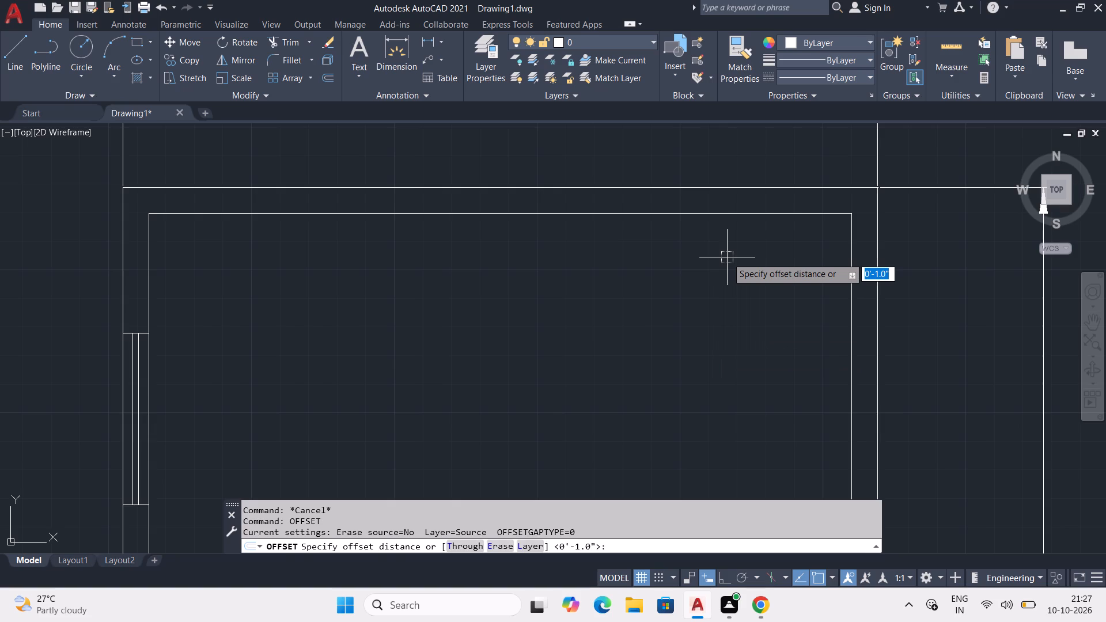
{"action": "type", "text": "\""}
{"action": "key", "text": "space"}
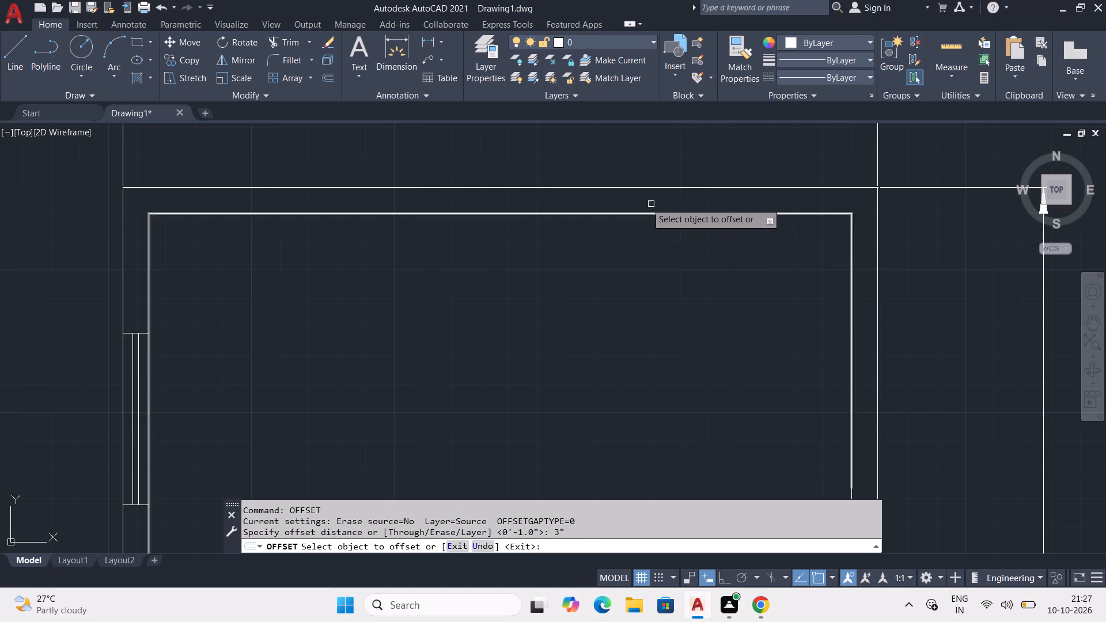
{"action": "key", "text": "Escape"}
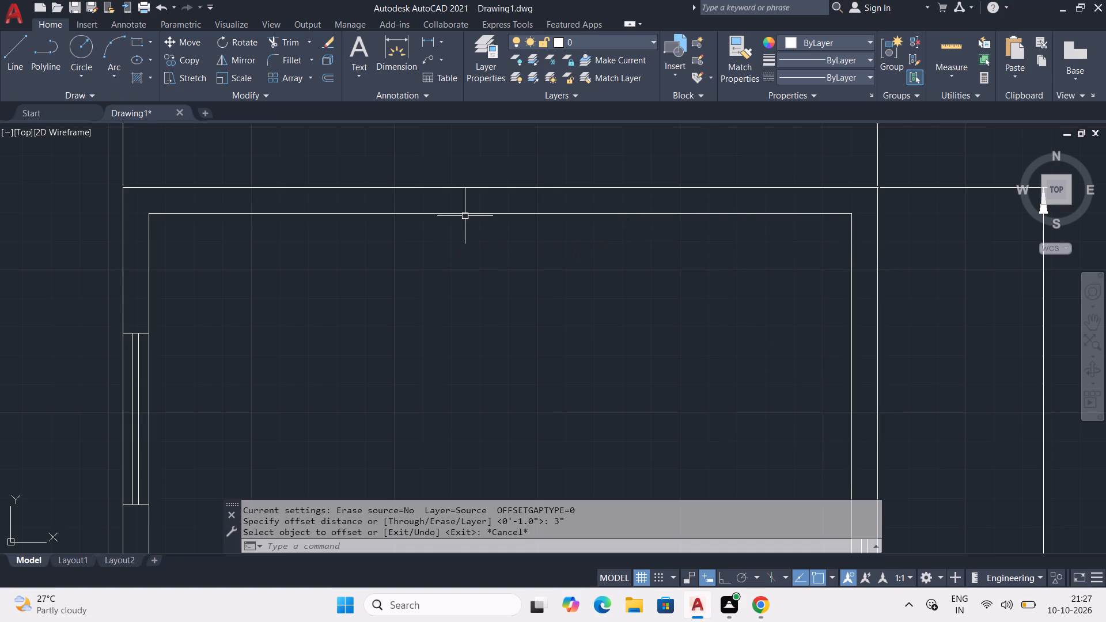
Explode the inner wall polyline along the north, west and east walls into separate lines.
{"action": "left_click", "coordinate": [471, 213]}
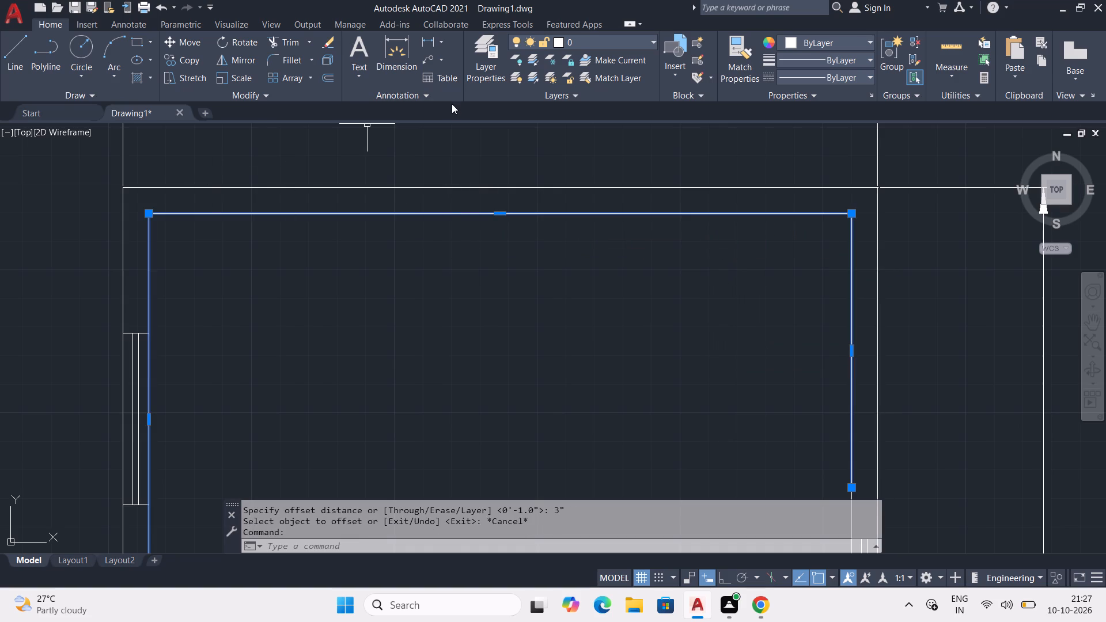
{"action": "type", "text": "EX"}
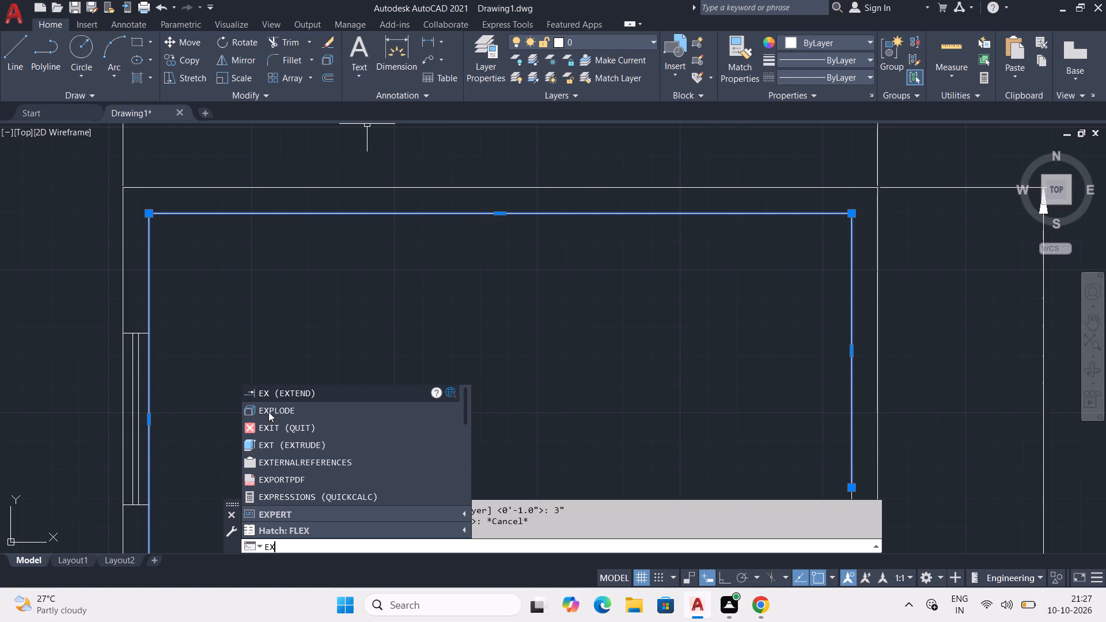
{"action": "left_click", "coordinate": [297, 409]}
{"action": "key", "text": "Escape"}
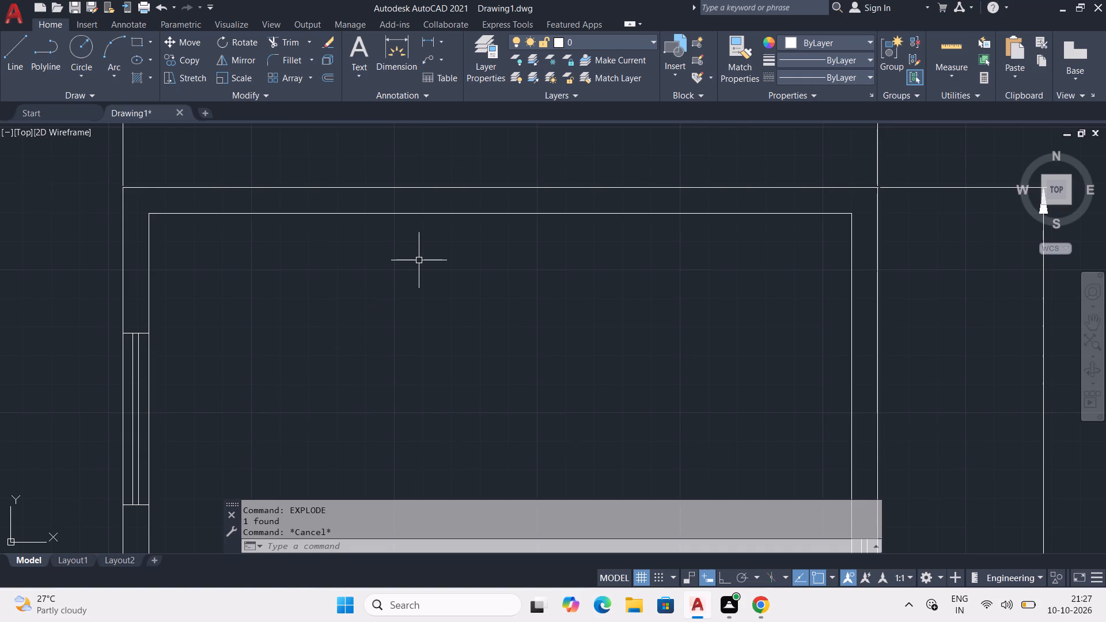
Start an Offset with a distance of 3.
{"action": "key", "text": "o"}
{"action": "type", "text": "F"}
{"action": "key", "text": "space"}
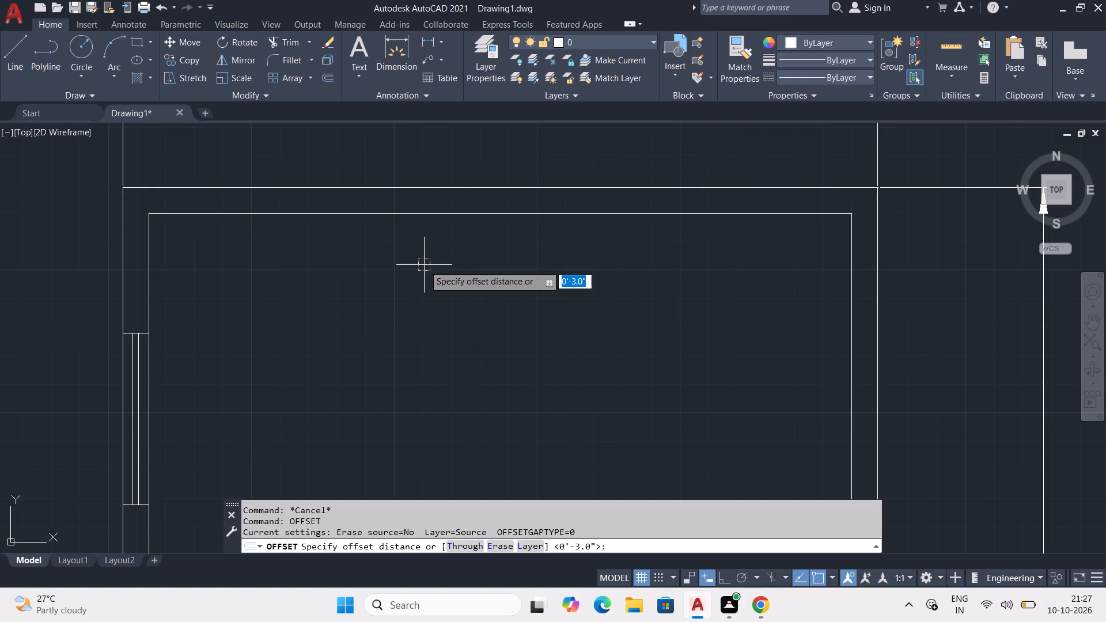
{"action": "key", "text": "3"}
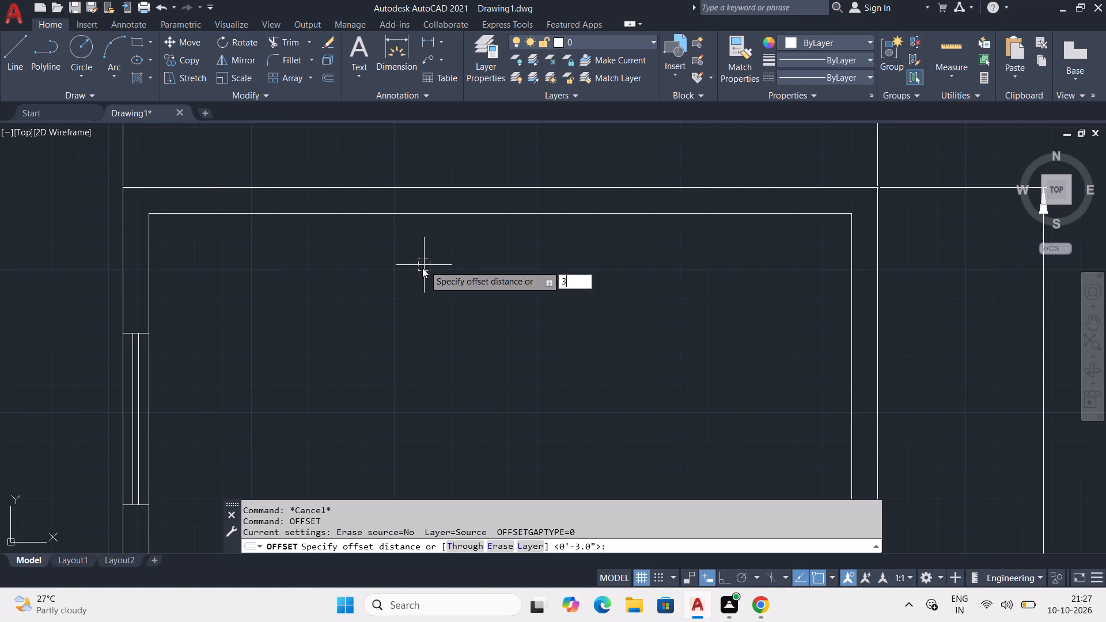
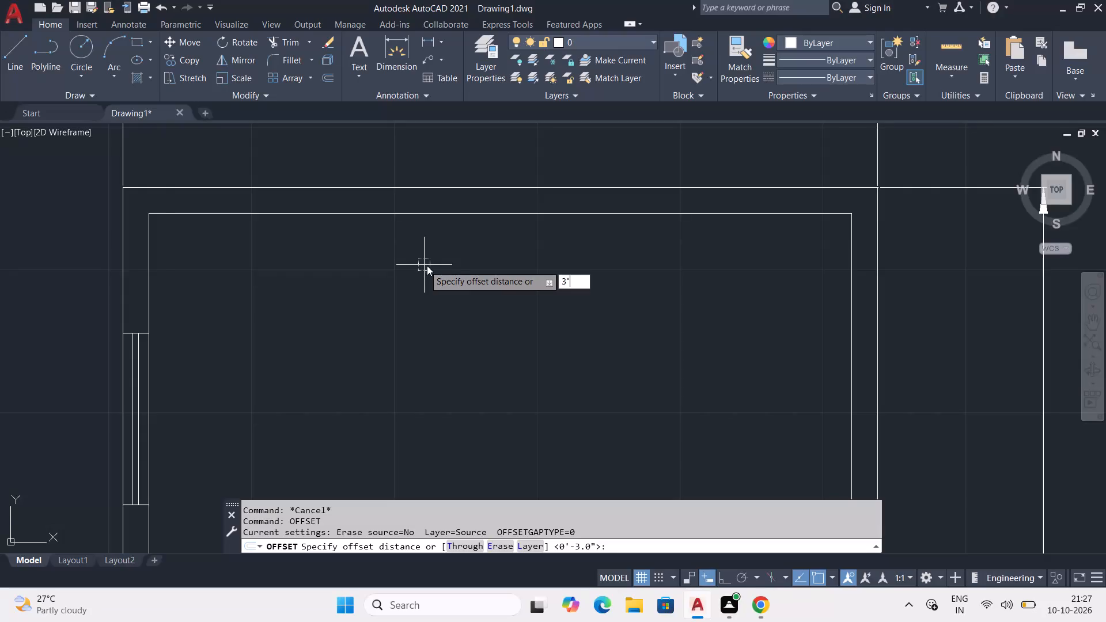
Offset the north wall's inner line 3' south into the room.
{"action": "key", "text": "BackSpace"}
{"action": "key", "text": "BackSpace"}
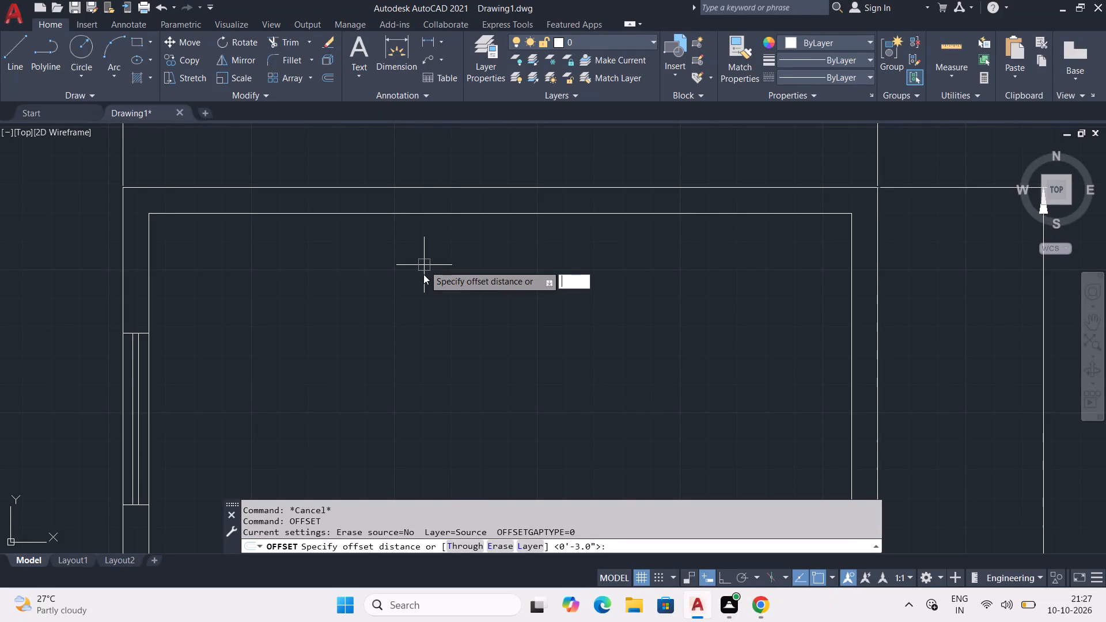
{"action": "key", "text": "3"}
{"action": "key", "text": "apostrophe"}
{"action": "key", "text": "space"}
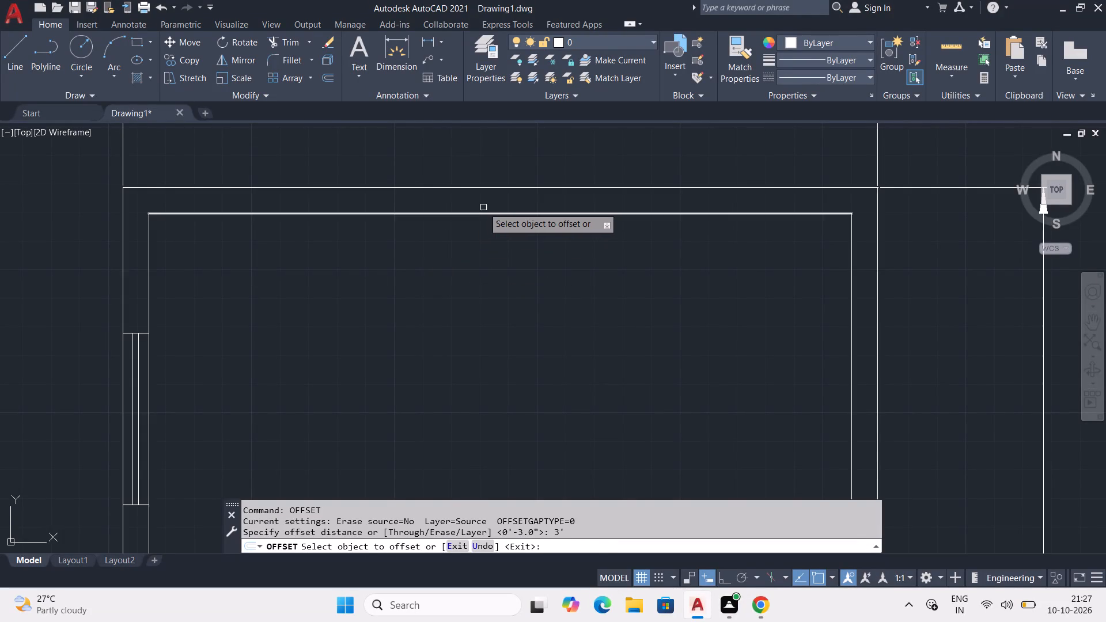
{"action": "left_click", "coordinate": [484, 213]}
{"action": "left_click", "coordinate": [469, 271]}
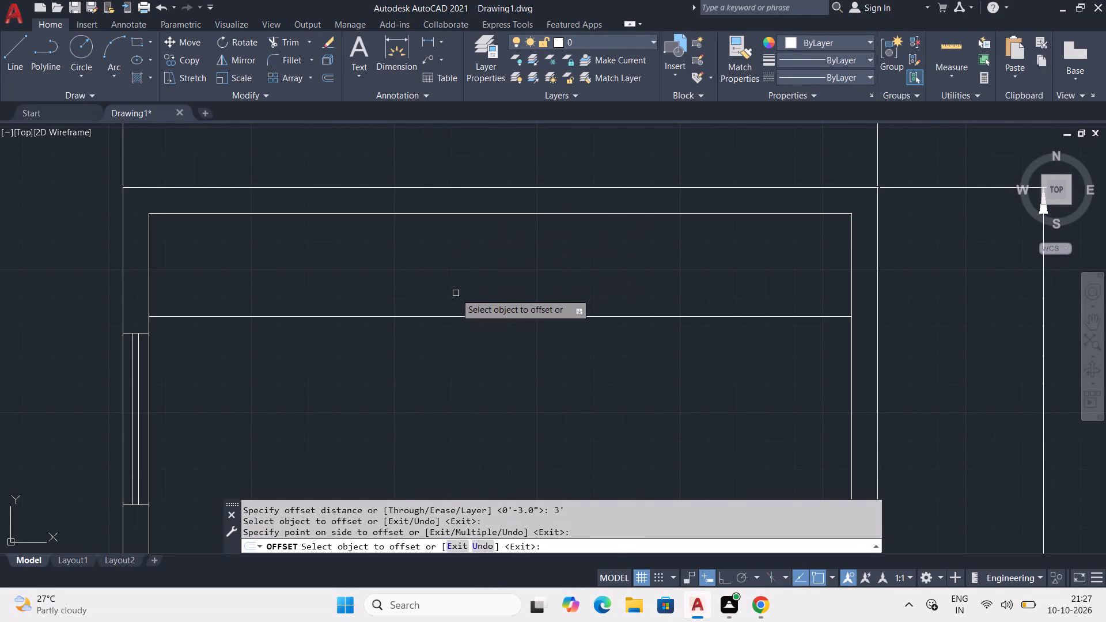
{"action": "key", "text": "space"}
Offset the new line 9" further south to form the second face of the wall.
{"action": "key", "text": "space"}
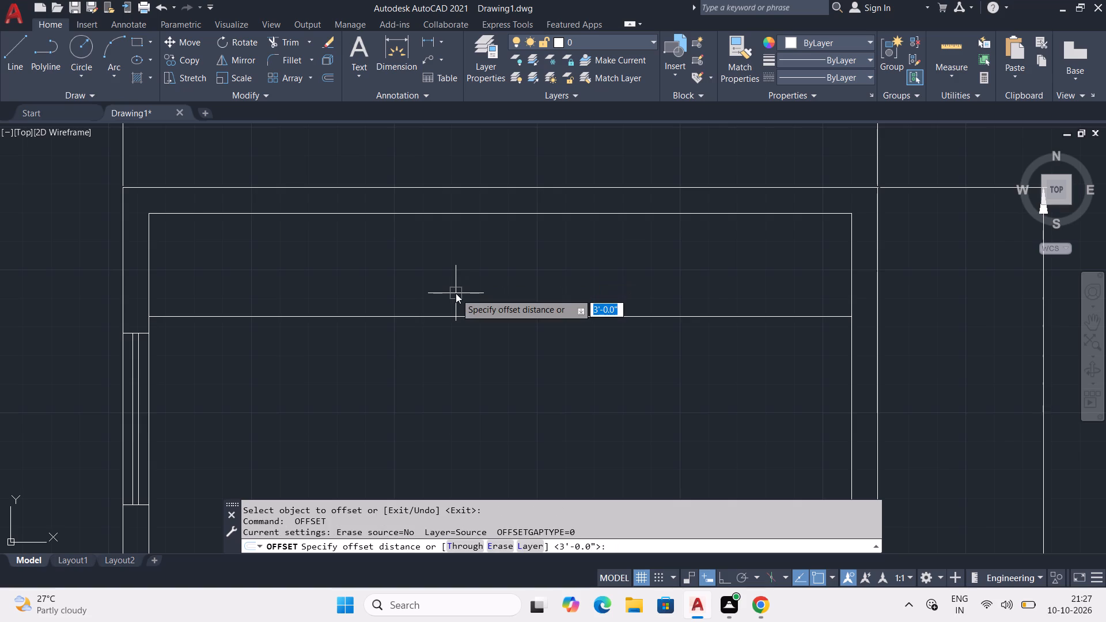
{"action": "type", "text": "9\""}
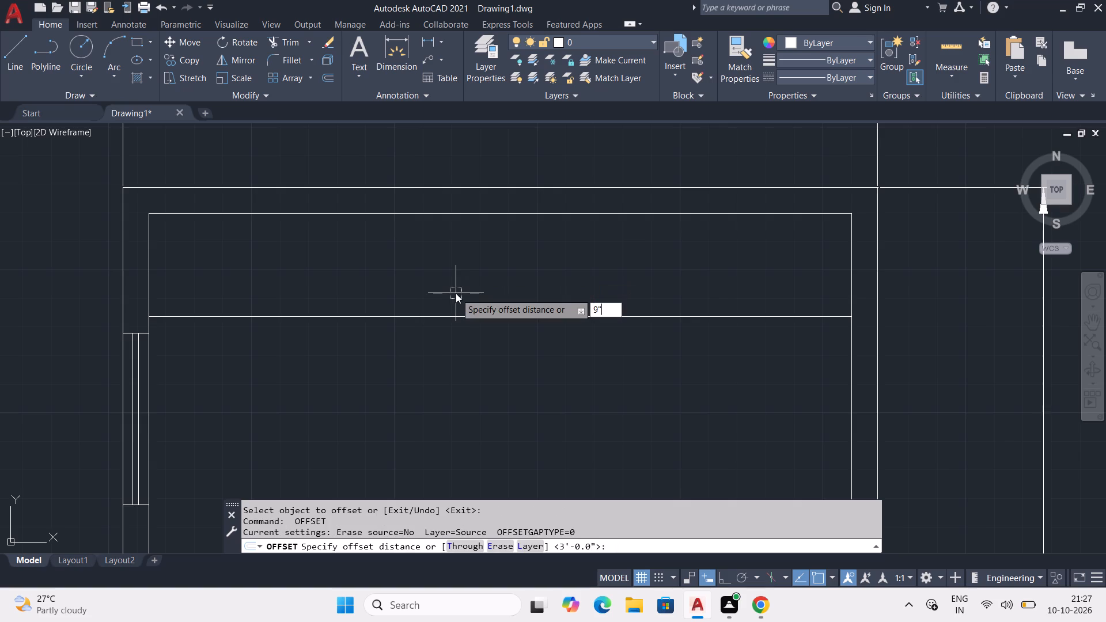
{"action": "key", "text": "space"}
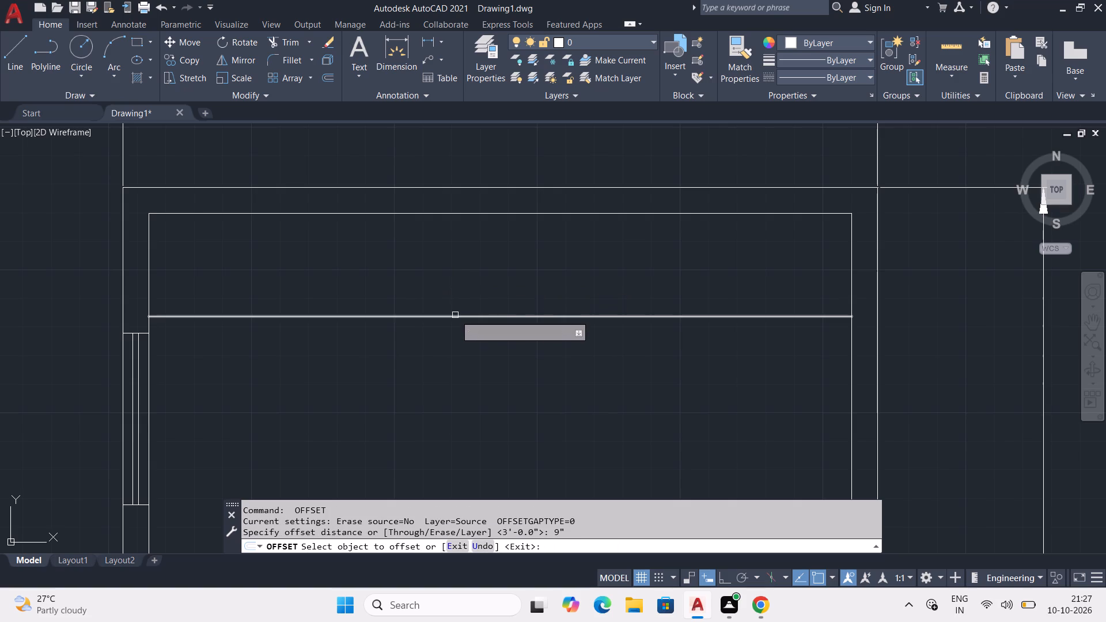
{"action": "left_click", "coordinate": [455, 315]}
{"action": "left_click", "coordinate": [453, 353]}
{"action": "key", "text": "space"}
Measure the space between the new wall's south face and the partition above the staircase.
{"action": "middle_click_drag", "start_coordinate": [430, 396], "coordinate": [461, 314]}
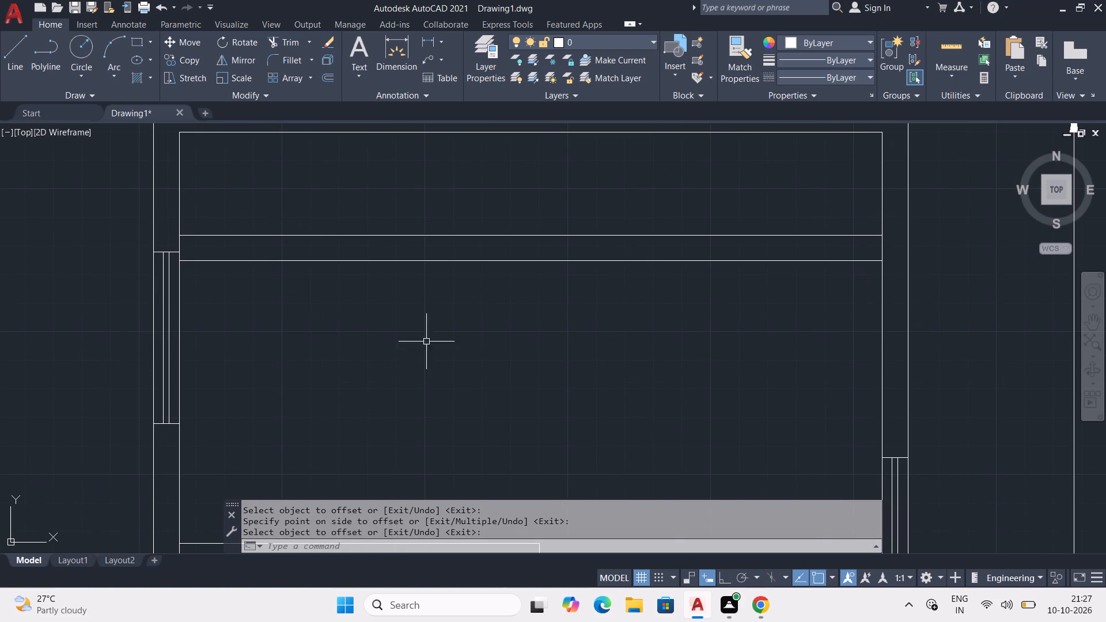
{"action": "middle_click_drag", "start_coordinate": [401, 371], "coordinate": [426, 291]}
{"action": "middle_click_drag", "start_coordinate": [425, 350], "coordinate": [431, 290]}
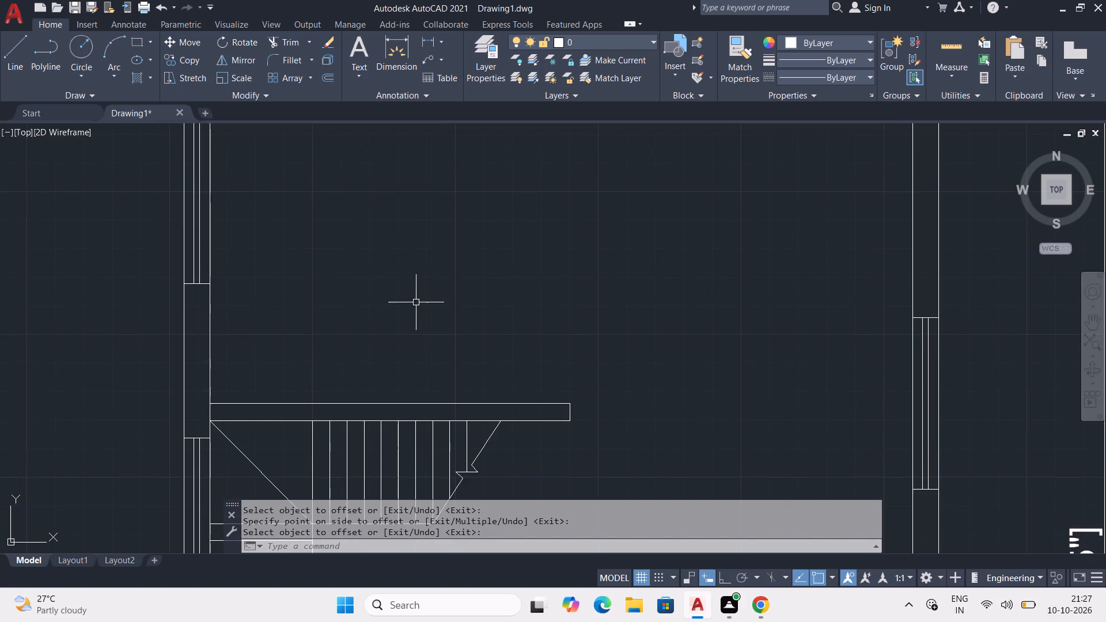
{"action": "scroll", "coordinate": [407, 324], "scroll_direction": "down", "scroll_amount": 1}
{"action": "middle_click_drag", "start_coordinate": [437, 283], "coordinate": [438, 311]}
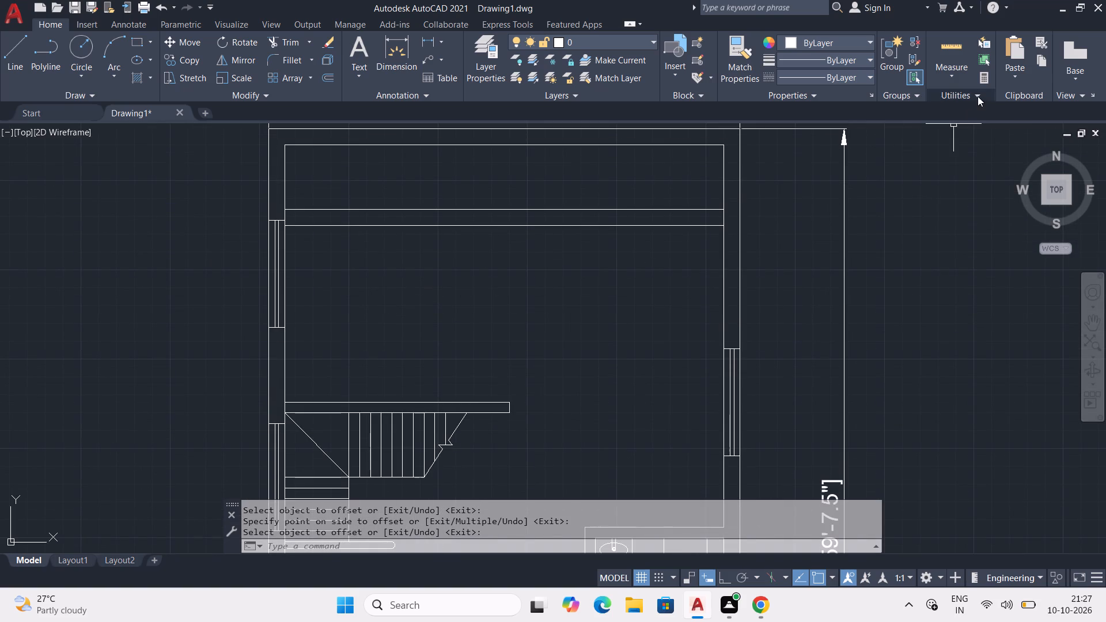
{"action": "left_click", "coordinate": [946, 42]}
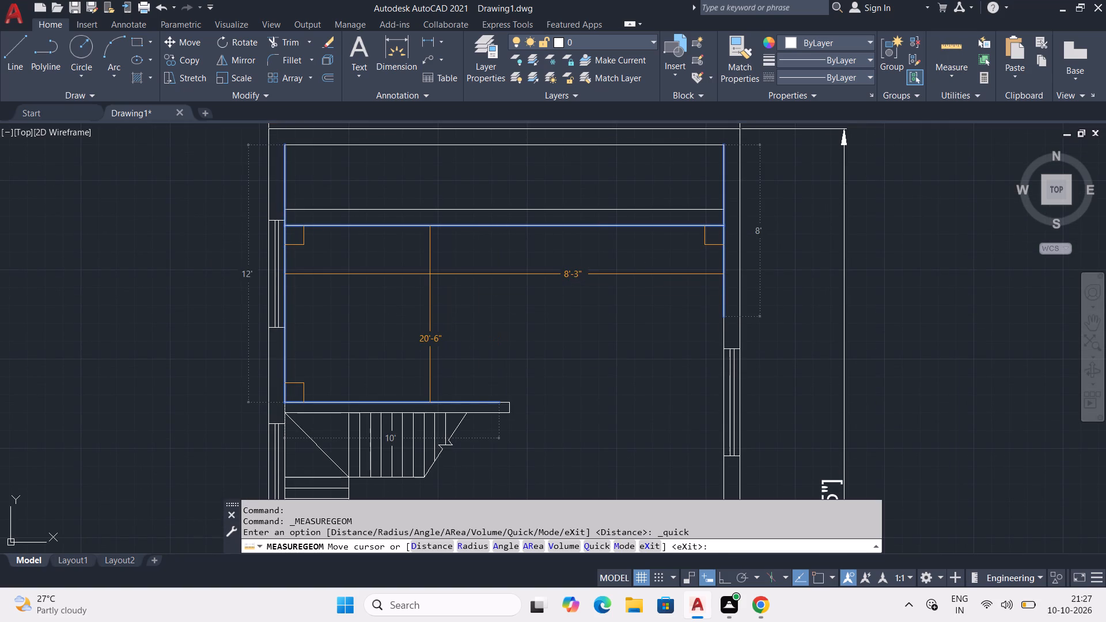
{"action": "middle_click_drag", "start_coordinate": [430, 274], "coordinate": [430, 221]}
{"action": "key", "text": "Escape"}
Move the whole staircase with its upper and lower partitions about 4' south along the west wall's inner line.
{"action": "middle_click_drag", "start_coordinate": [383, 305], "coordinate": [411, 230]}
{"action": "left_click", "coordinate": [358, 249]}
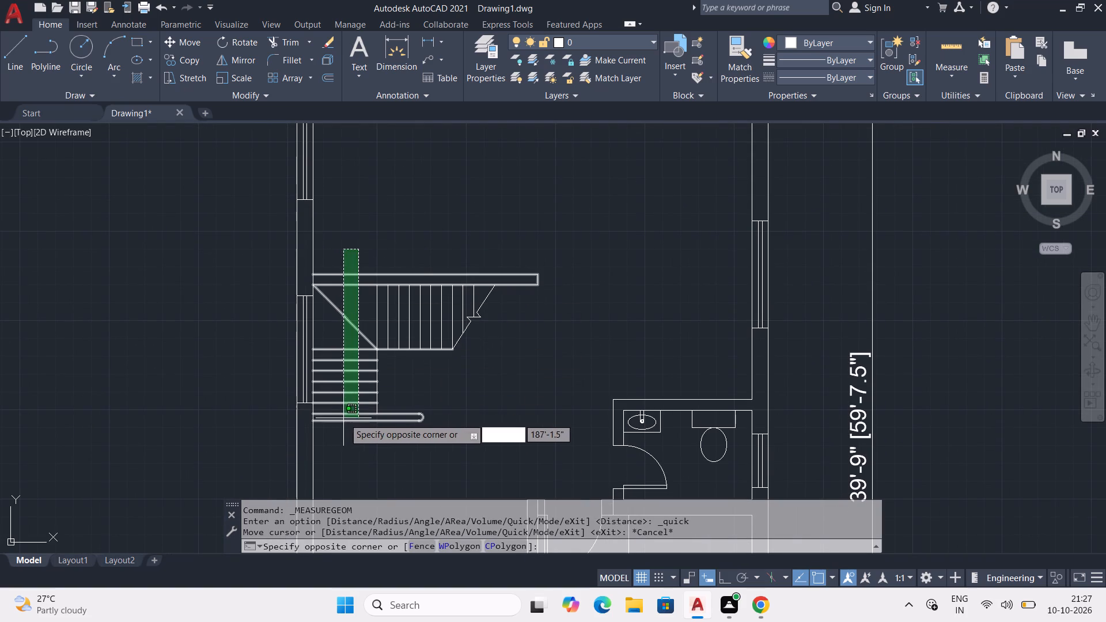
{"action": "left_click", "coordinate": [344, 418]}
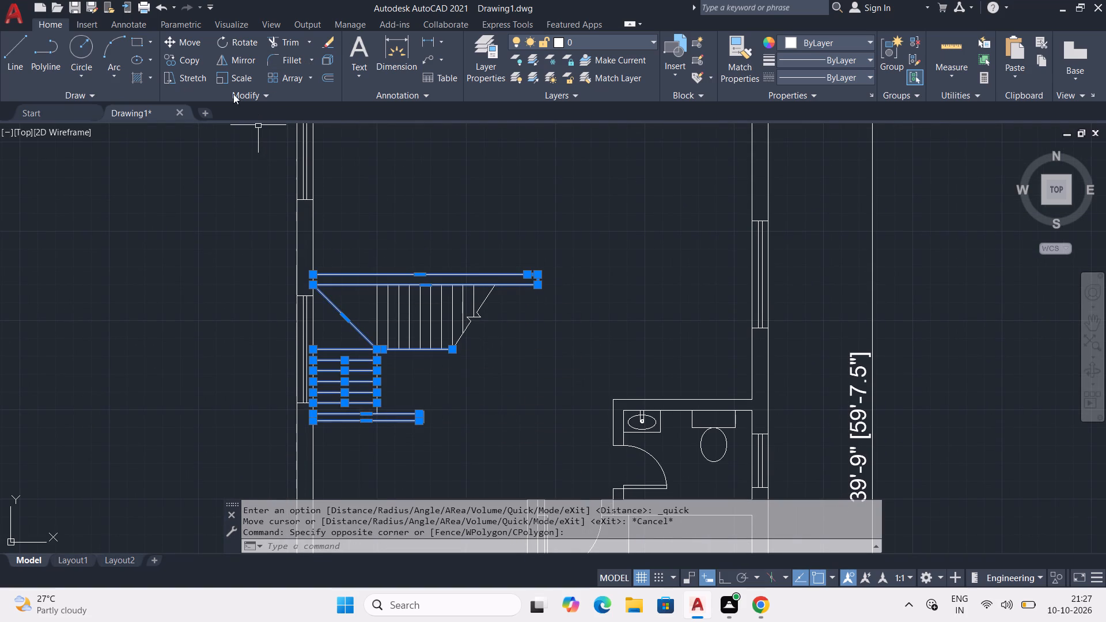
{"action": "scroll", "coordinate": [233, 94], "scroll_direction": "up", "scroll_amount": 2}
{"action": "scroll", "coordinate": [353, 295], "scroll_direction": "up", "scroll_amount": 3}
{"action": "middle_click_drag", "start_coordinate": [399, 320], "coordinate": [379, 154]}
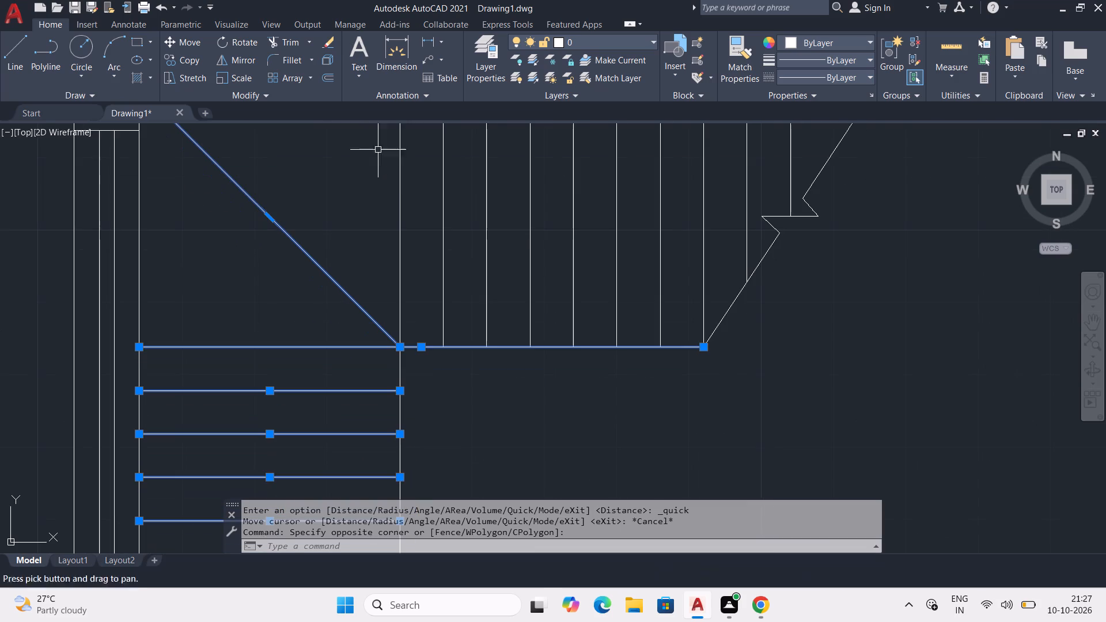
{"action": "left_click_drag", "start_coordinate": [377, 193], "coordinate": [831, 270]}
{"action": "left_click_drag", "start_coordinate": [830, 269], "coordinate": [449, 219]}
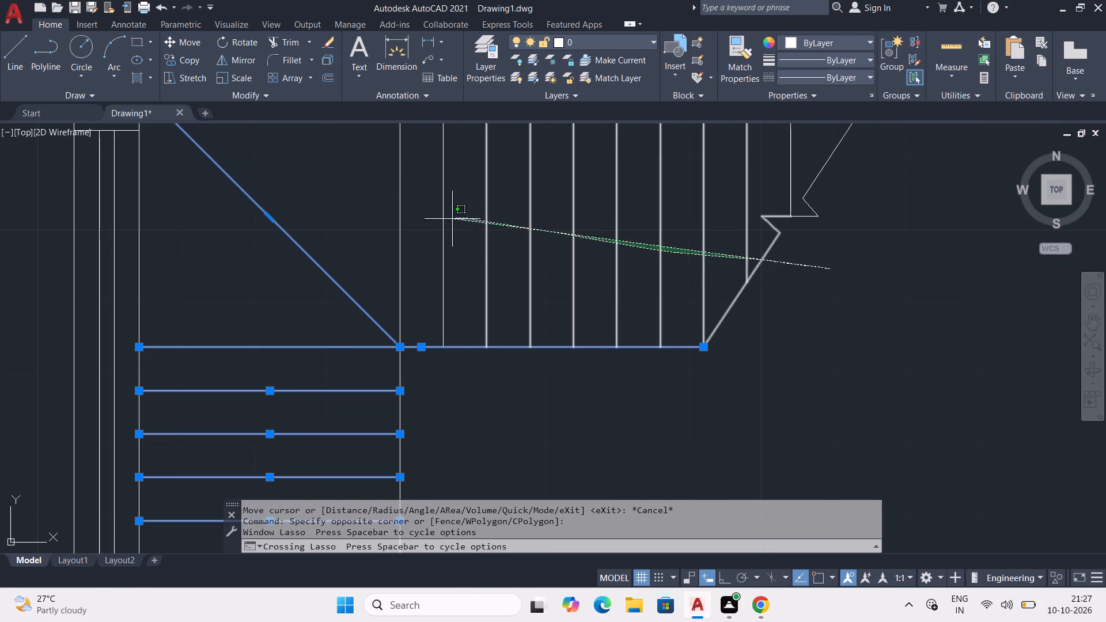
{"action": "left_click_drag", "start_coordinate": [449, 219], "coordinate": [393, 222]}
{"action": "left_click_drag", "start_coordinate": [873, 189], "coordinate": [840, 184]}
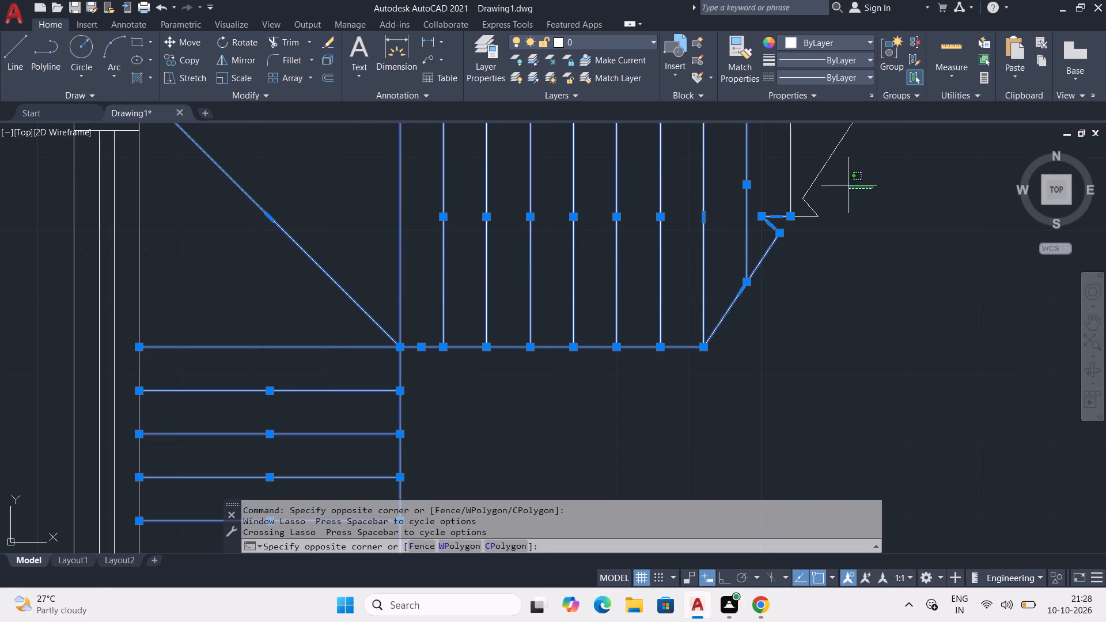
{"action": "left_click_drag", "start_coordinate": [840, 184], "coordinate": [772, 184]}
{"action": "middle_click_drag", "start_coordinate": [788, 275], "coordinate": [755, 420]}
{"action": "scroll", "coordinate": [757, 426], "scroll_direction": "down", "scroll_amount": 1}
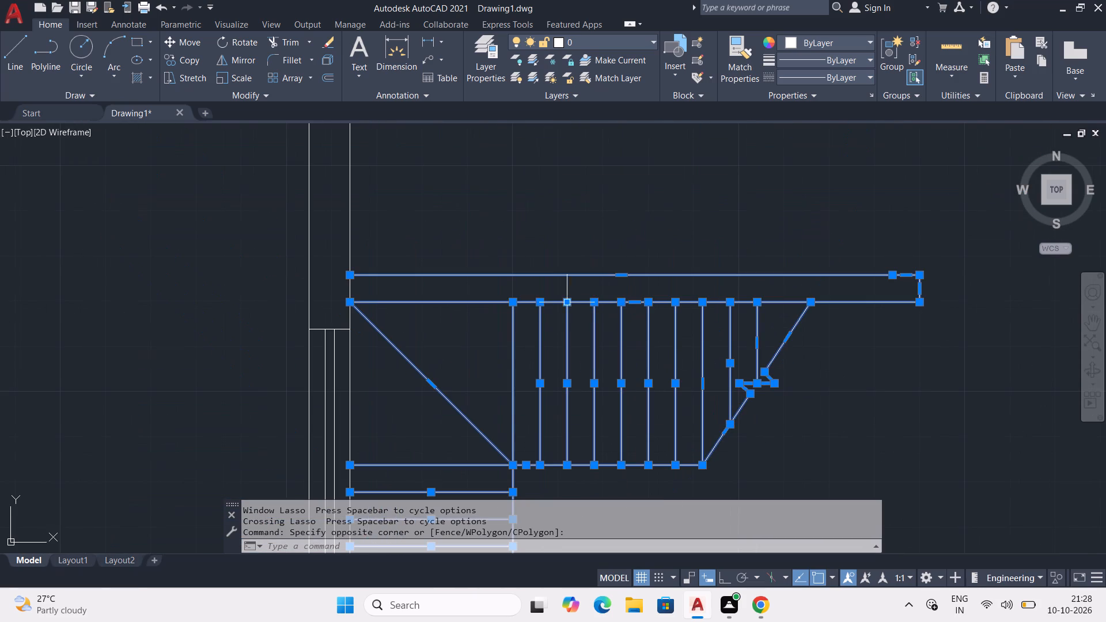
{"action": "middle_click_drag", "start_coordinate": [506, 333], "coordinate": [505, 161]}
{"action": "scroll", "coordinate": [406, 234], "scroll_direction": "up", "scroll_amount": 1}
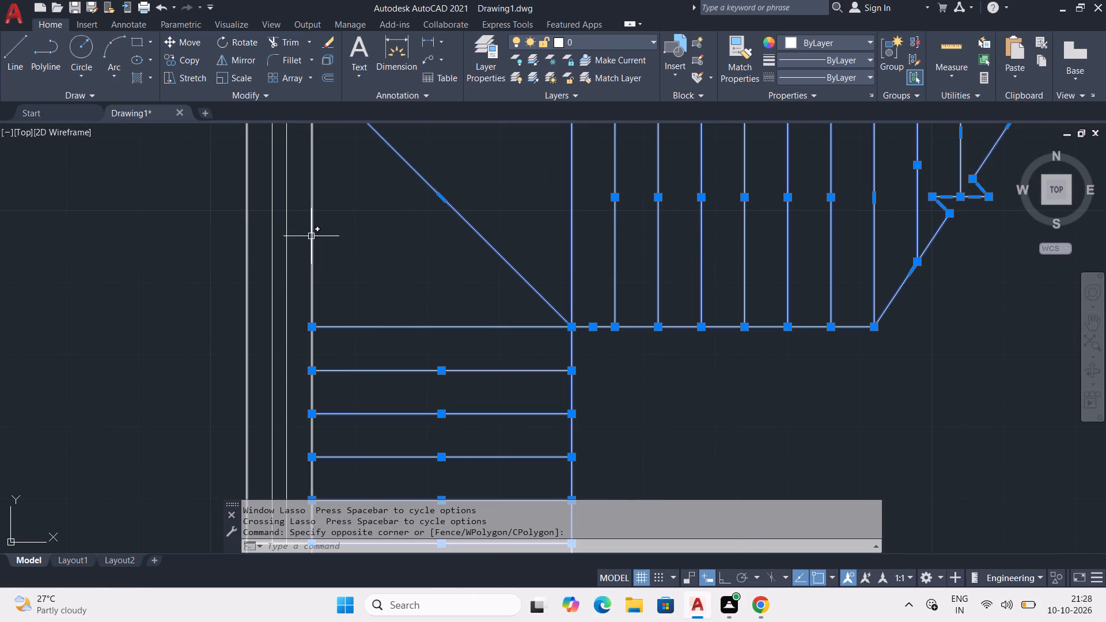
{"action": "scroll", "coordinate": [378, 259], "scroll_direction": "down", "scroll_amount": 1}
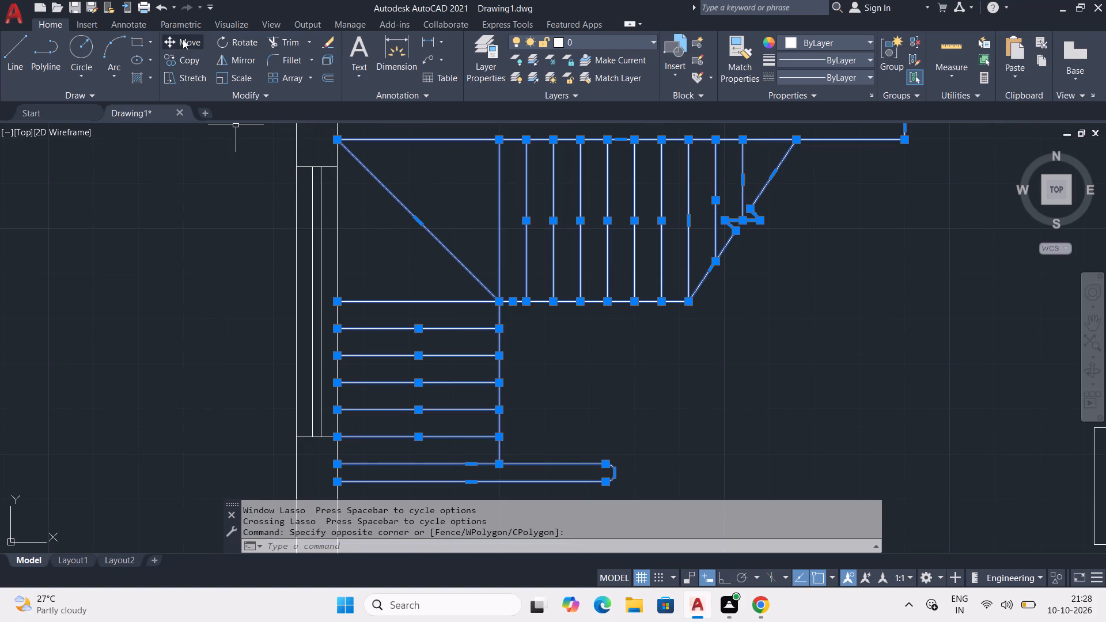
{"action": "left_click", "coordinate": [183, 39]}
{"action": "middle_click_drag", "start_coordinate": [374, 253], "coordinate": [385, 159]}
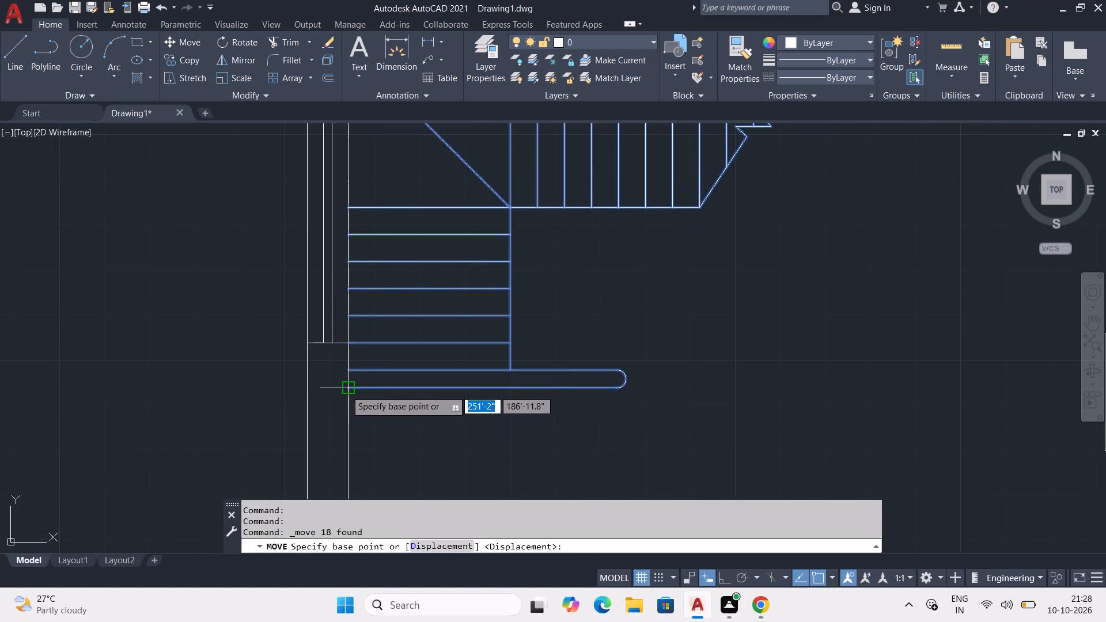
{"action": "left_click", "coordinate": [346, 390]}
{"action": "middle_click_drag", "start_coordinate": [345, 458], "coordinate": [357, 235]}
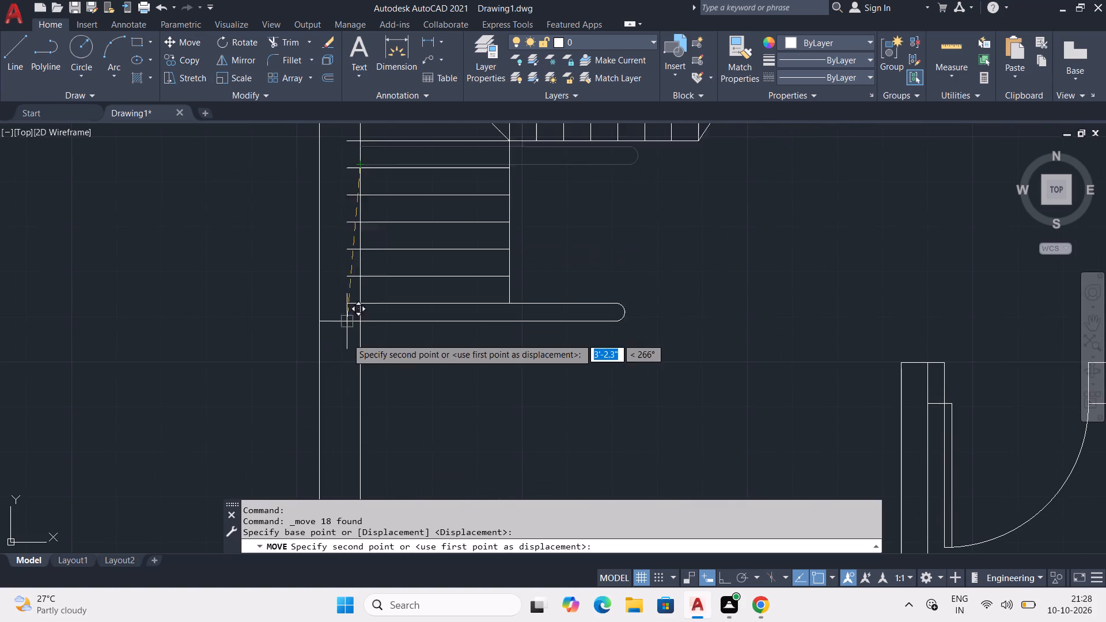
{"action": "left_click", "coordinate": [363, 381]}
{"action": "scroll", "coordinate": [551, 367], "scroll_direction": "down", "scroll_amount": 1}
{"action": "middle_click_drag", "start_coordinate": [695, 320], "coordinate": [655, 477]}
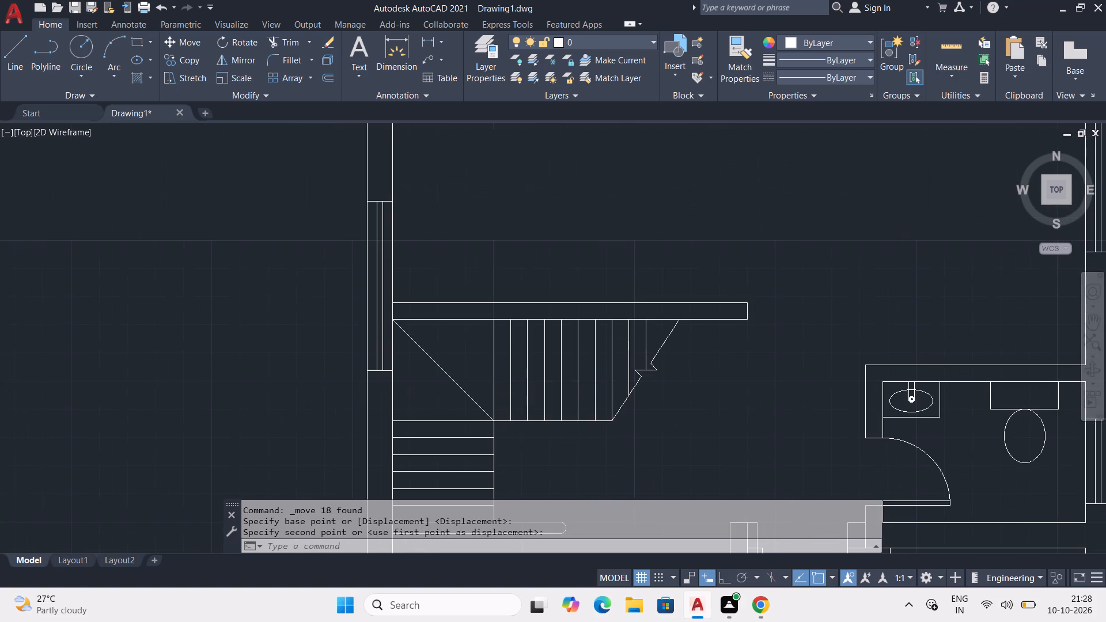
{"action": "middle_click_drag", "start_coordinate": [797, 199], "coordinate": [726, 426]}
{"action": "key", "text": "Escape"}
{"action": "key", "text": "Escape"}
Measure the room between the new north wall and the bathroom's north wall in the east copy.
{"action": "scroll", "coordinate": [766, 282], "scroll_direction": "down", "scroll_amount": 3}
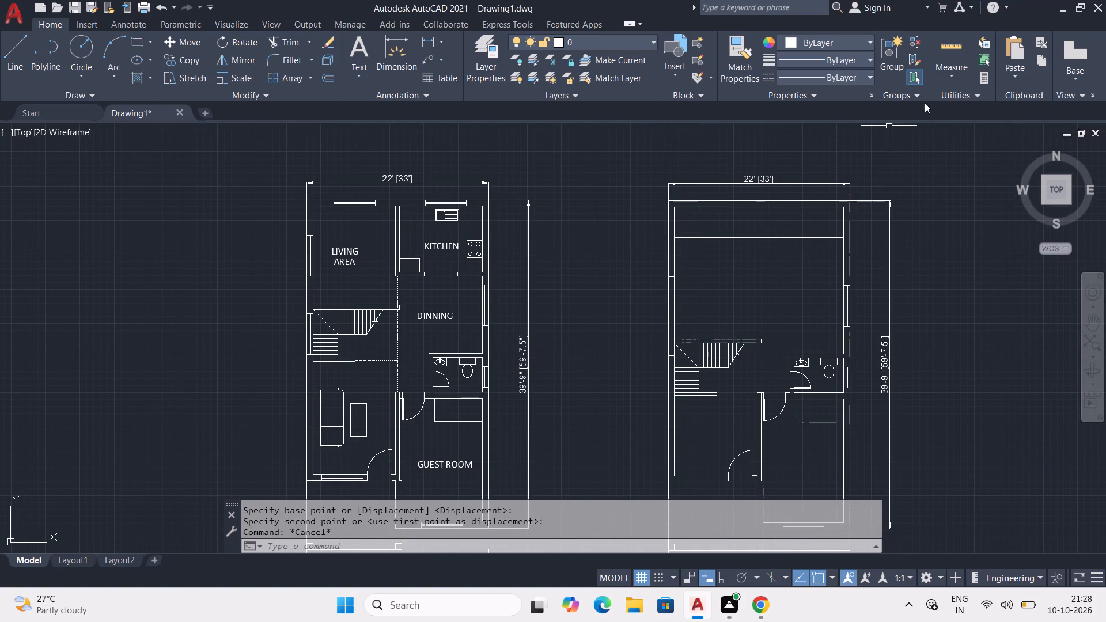
{"action": "left_click", "coordinate": [956, 39]}
{"action": "scroll", "coordinate": [749, 278], "scroll_direction": "up", "scroll_amount": 2}
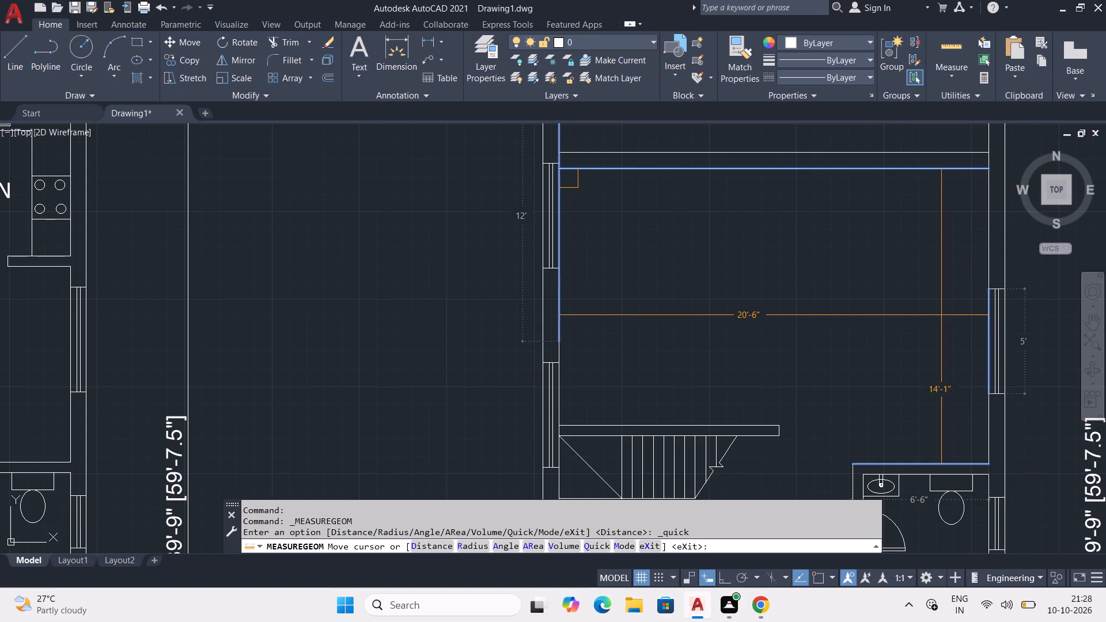
{"action": "key", "text": "Escape"}
Move the staircase and its partitions south, placing the upper partition's northwest corner at the south end of the adjacent west-wall window.
{"action": "middle_click_drag", "start_coordinate": [828, 357], "coordinate": [787, 255]}
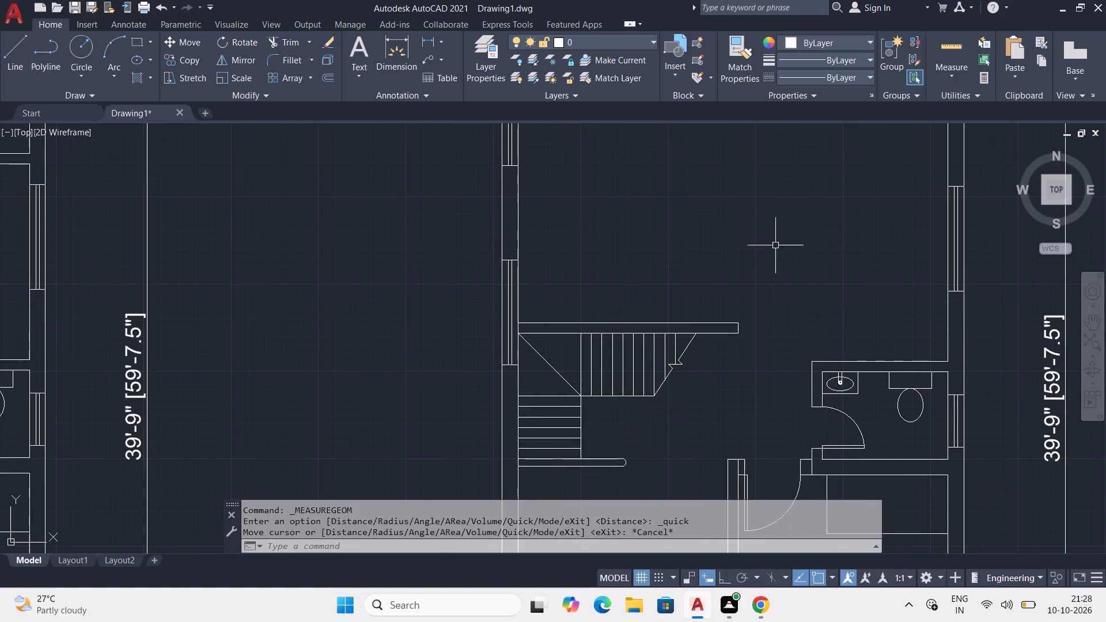
{"action": "left_click", "coordinate": [575, 292]}
{"action": "left_click", "coordinate": [540, 471]}
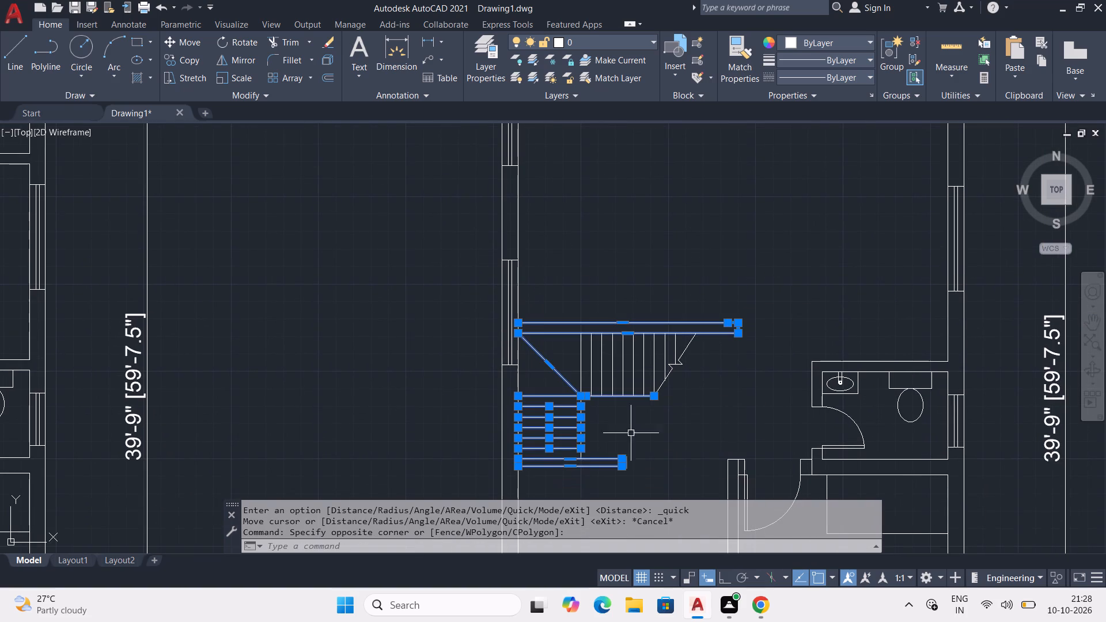
{"action": "left_click_drag", "start_coordinate": [737, 386], "coordinate": [556, 364]}
{"action": "left_click_drag", "start_coordinate": [721, 352], "coordinate": [666, 351]}
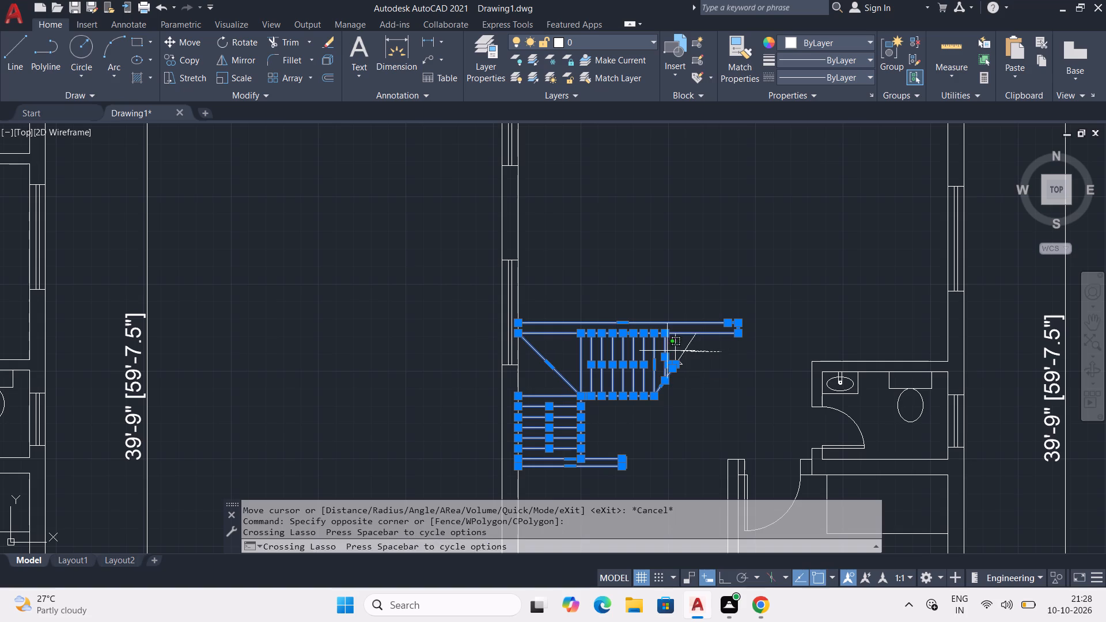
{"action": "left_click_drag", "start_coordinate": [666, 351], "coordinate": [660, 351]}
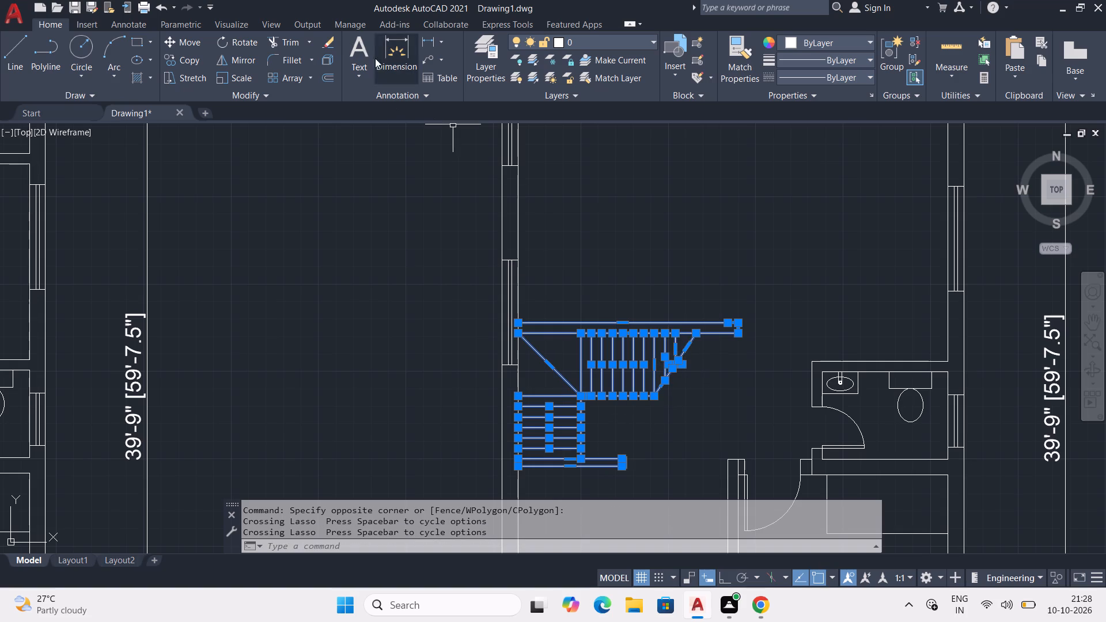
{"action": "left_click", "coordinate": [195, 39]}
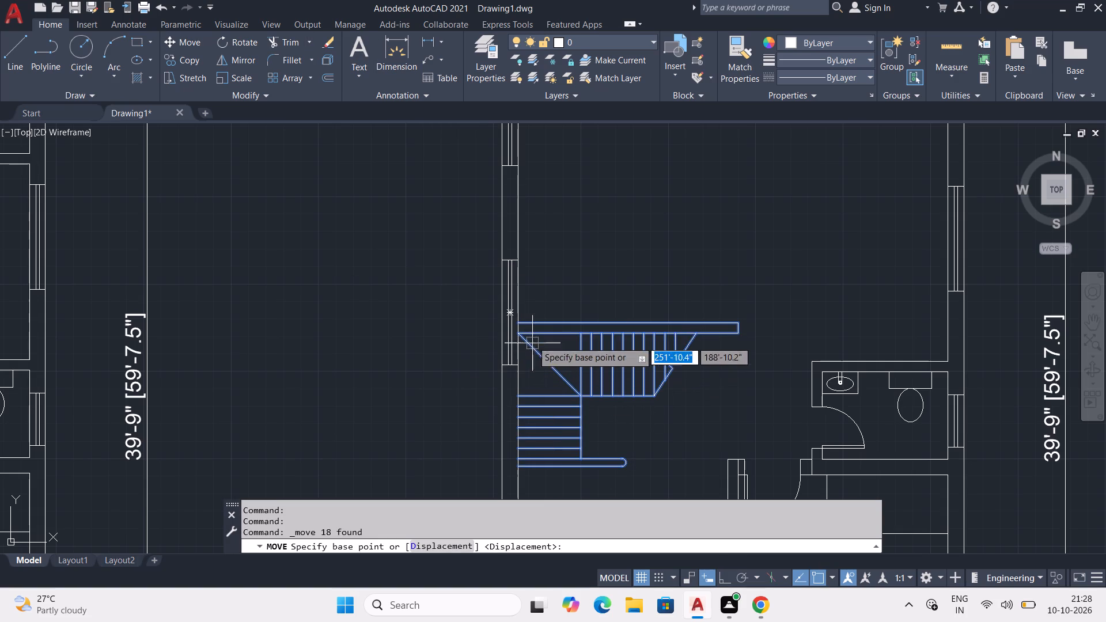
{"action": "left_click", "coordinate": [521, 321]}
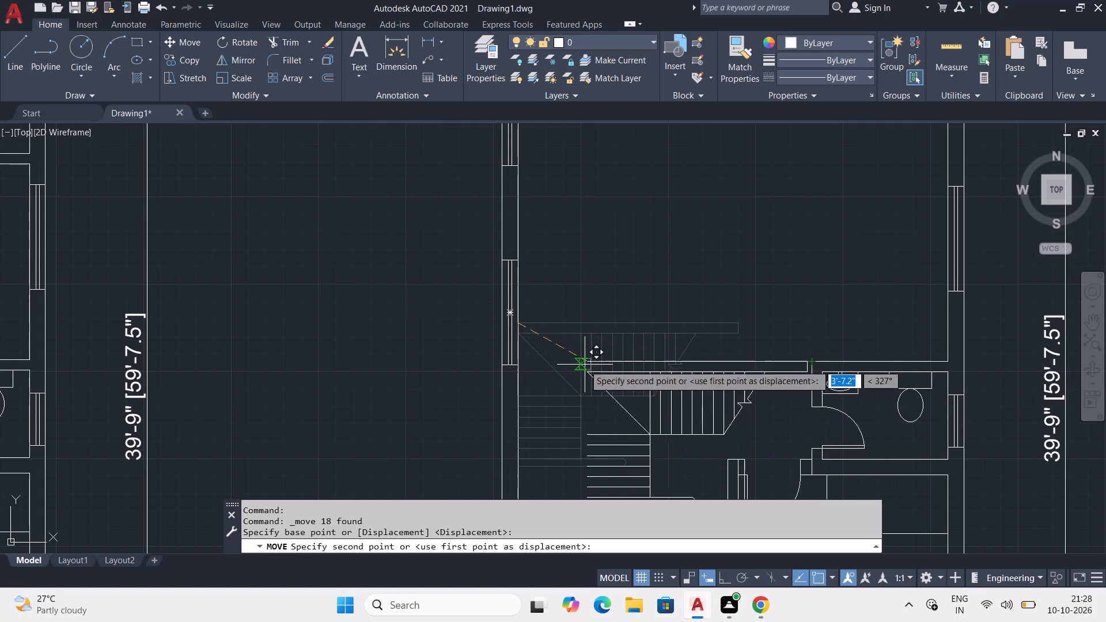
{"action": "left_click", "coordinate": [522, 365]}
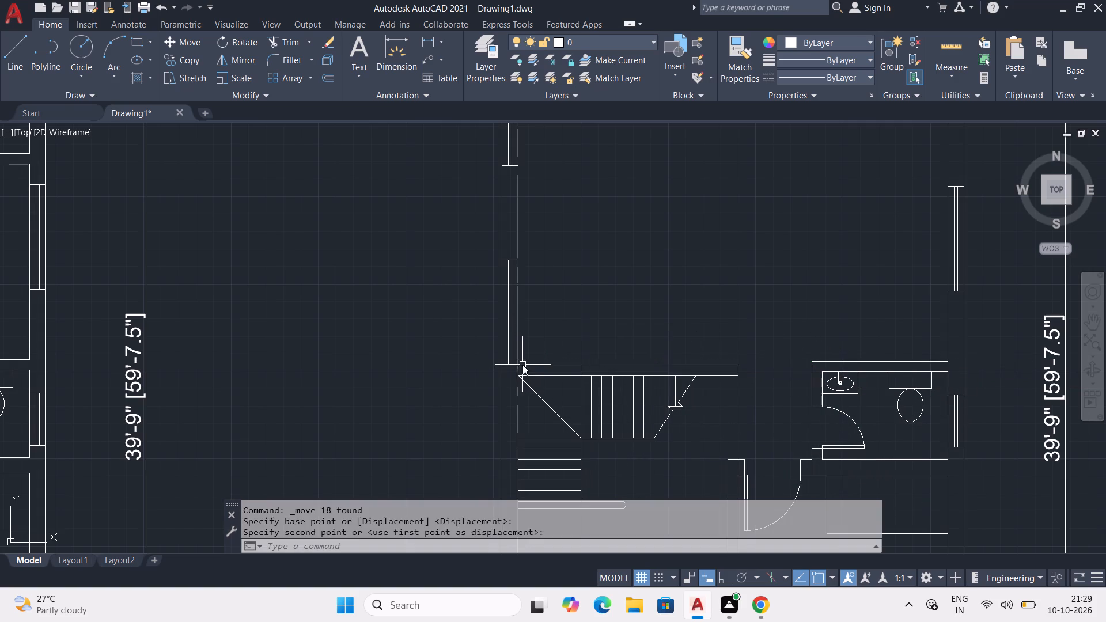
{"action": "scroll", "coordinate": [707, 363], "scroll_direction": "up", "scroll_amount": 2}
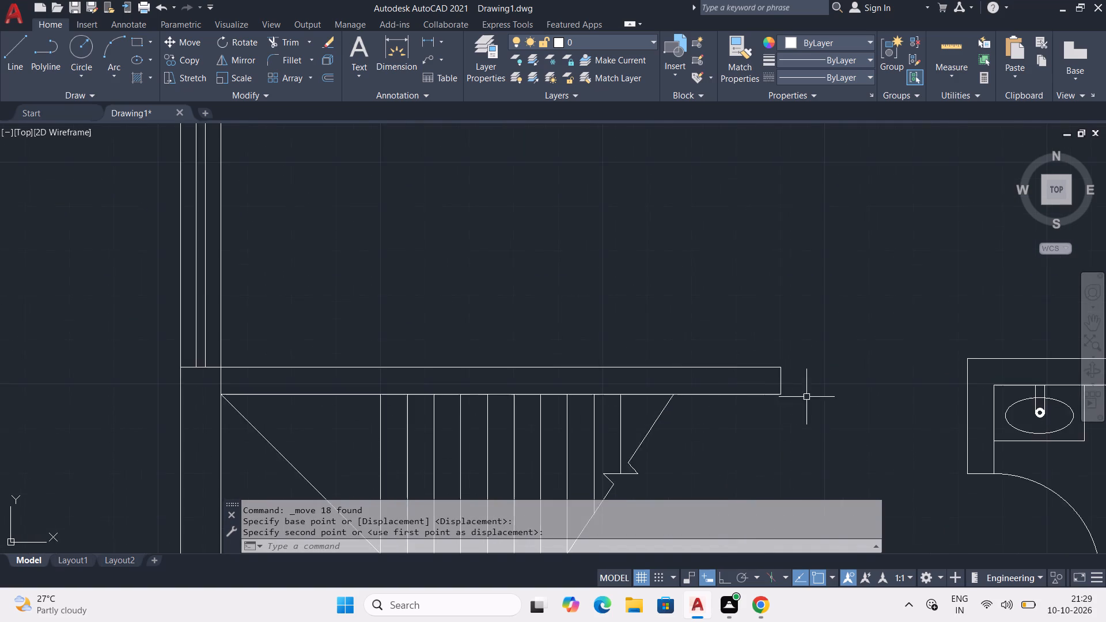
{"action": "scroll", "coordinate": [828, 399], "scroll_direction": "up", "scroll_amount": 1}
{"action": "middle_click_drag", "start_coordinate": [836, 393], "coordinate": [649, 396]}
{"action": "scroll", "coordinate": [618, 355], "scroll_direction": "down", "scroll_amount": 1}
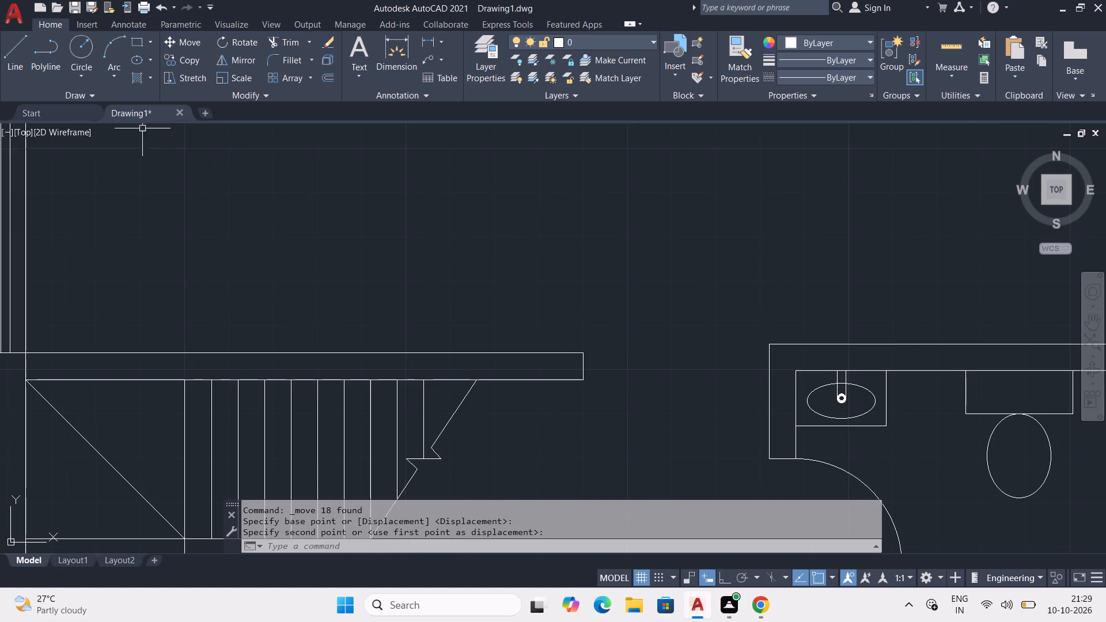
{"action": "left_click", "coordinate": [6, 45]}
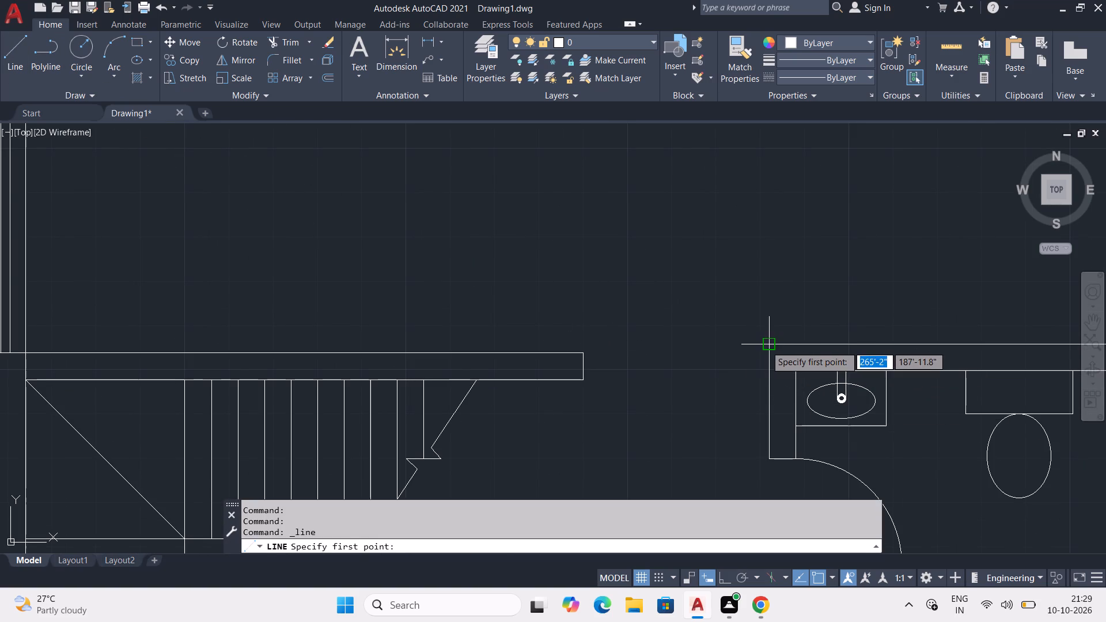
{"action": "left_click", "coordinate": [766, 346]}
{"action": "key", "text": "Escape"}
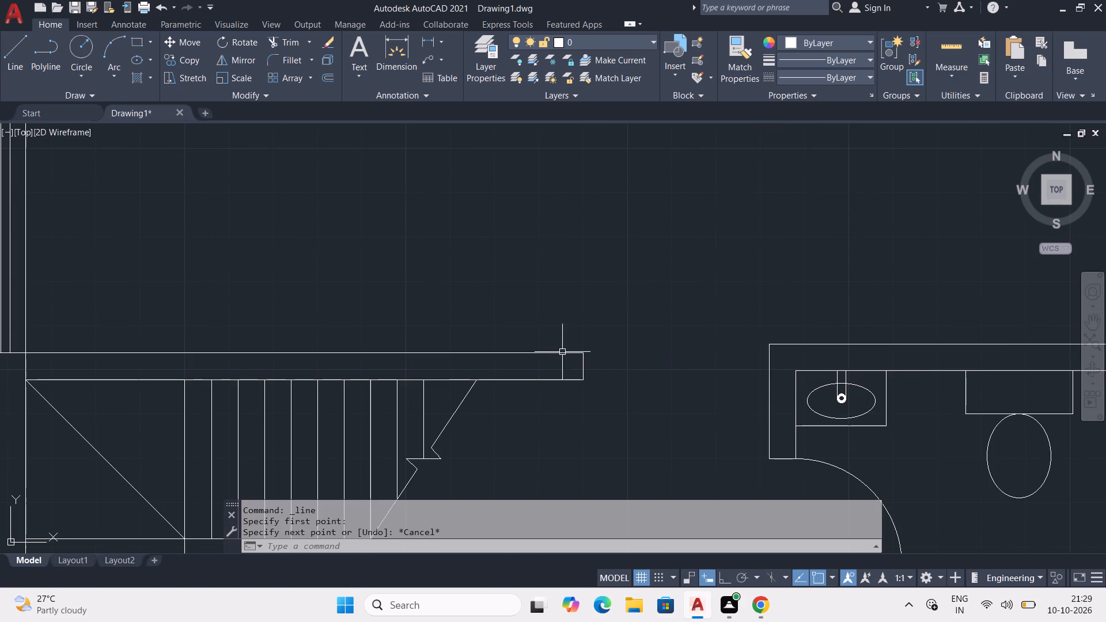
Draw a horizontal guide line from the bathroom's northwest outer corner to the west wall's inner line above the staircase.
{"action": "middle_click_drag", "start_coordinate": [603, 423], "coordinate": [637, 401]}
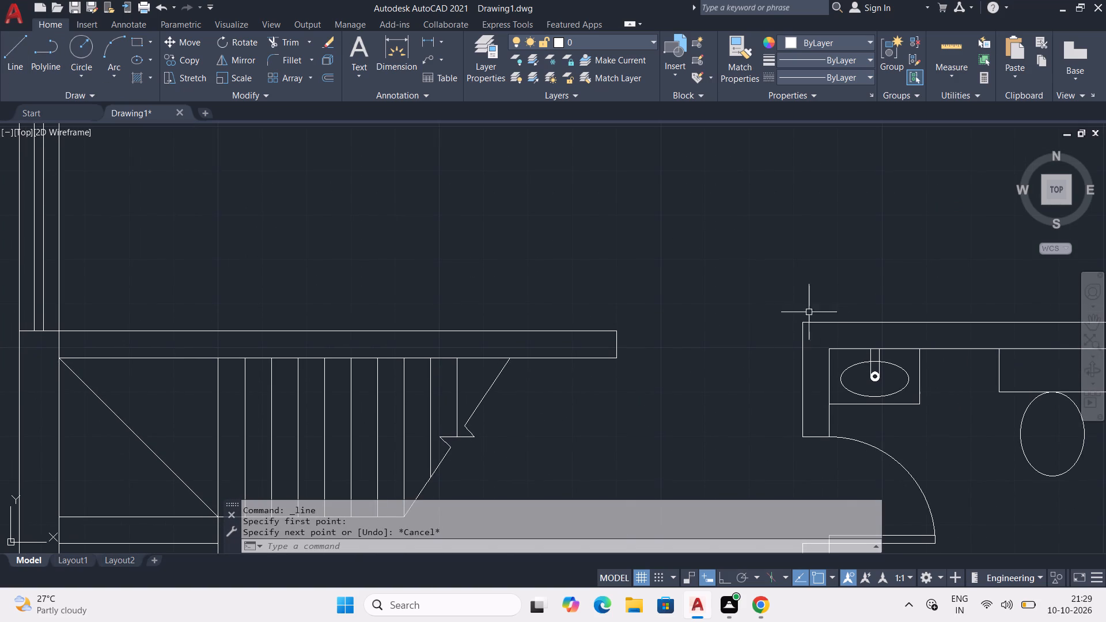
{"action": "left_click", "coordinate": [13, 45]}
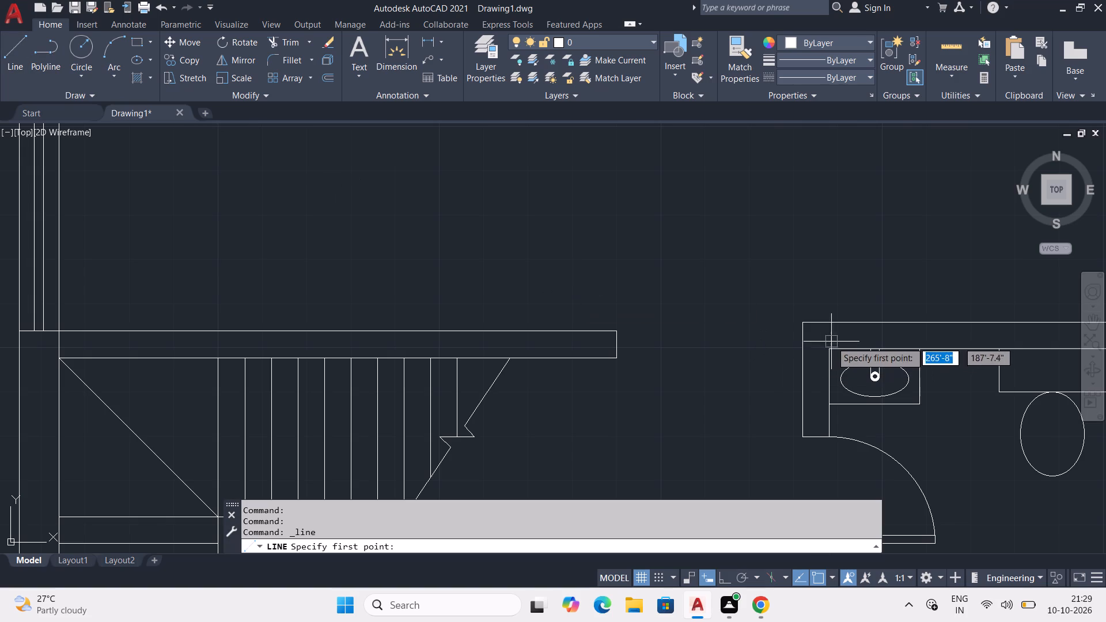
{"action": "left_click", "coordinate": [802, 324]}
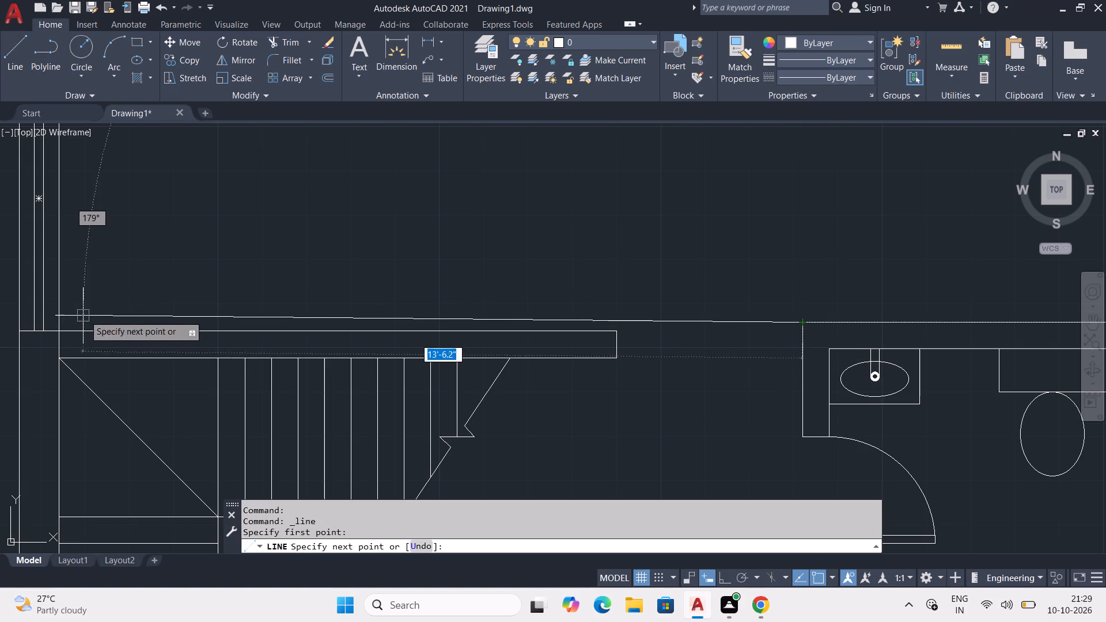
{"action": "left_click", "coordinate": [58, 321]}
{"action": "key", "text": "Escape"}
Move the staircase and its partitions north, placing the upper partition's northwest corner at the guide line's west end.
{"action": "middle_click_drag", "start_coordinate": [199, 397], "coordinate": [382, 190]}
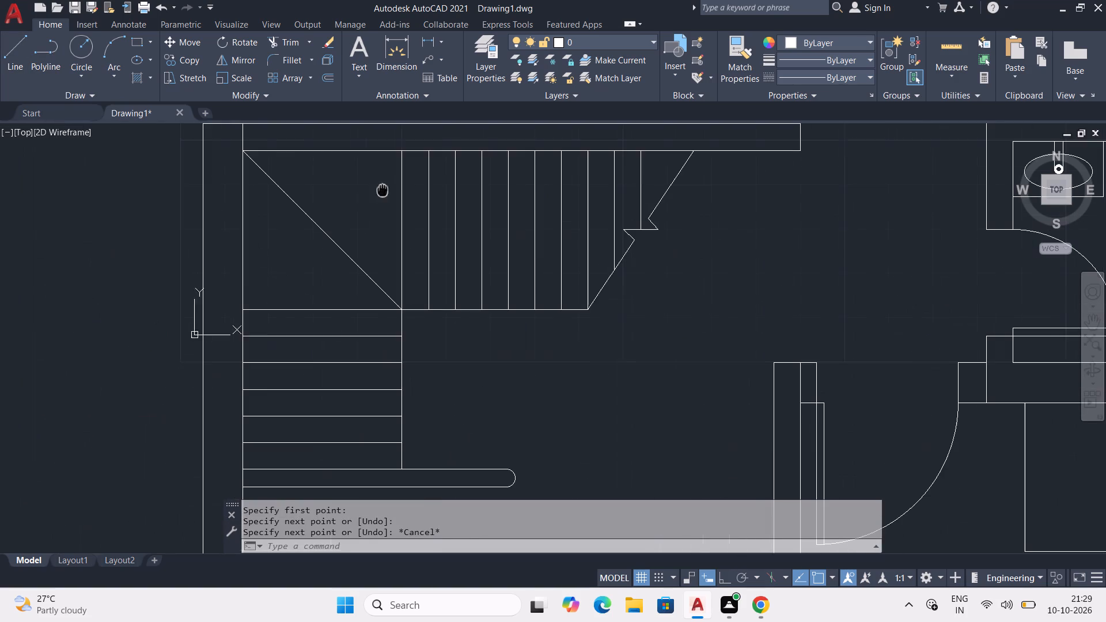
{"action": "scroll", "coordinate": [272, 321], "scroll_direction": "down", "scroll_amount": 2}
{"action": "left_click", "coordinate": [347, 438]}
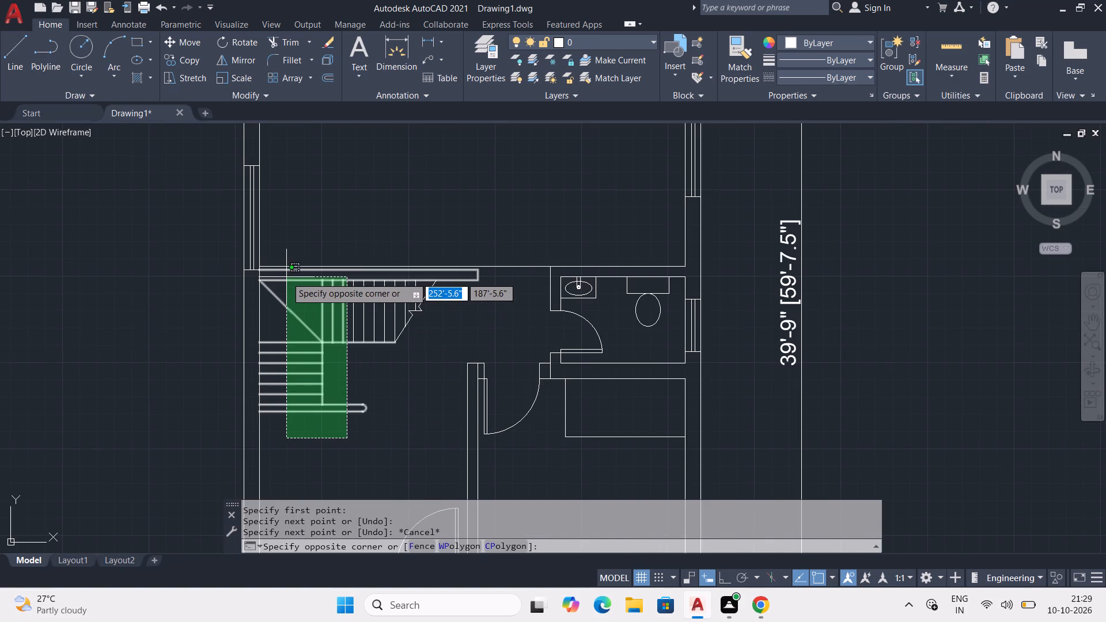
{"action": "left_click", "coordinate": [286, 271]}
{"action": "left_click_drag", "start_coordinate": [454, 318], "coordinate": [427, 314]}
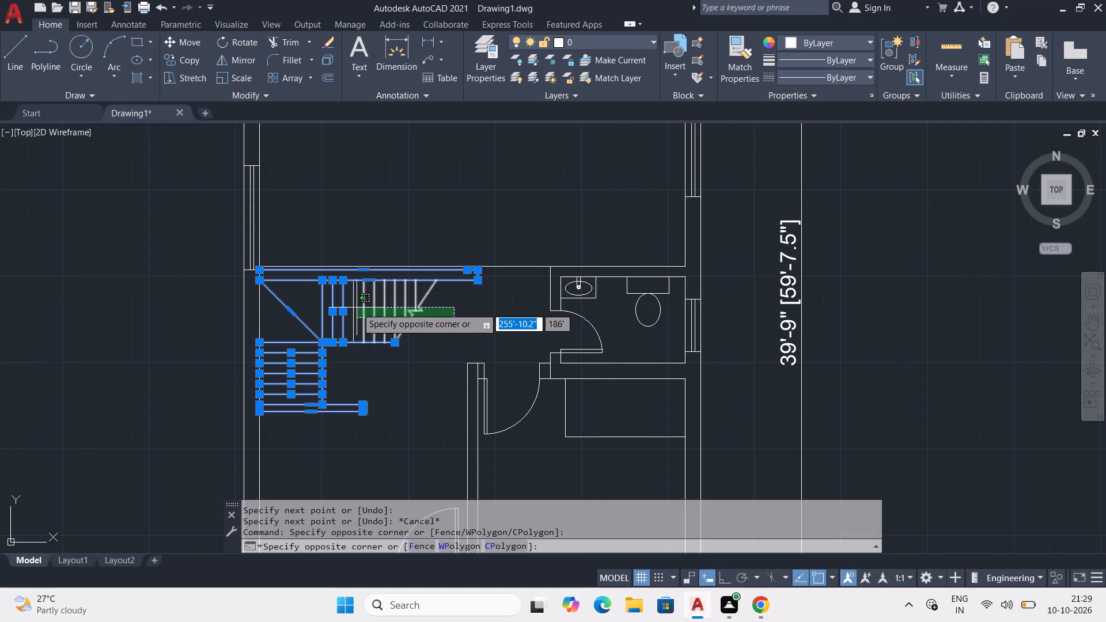
{"action": "left_click", "coordinate": [357, 308]}
{"action": "middle_click_drag", "start_coordinate": [452, 323], "coordinate": [402, 465]}
{"action": "scroll", "coordinate": [259, 435], "scroll_direction": "up", "scroll_amount": 2}
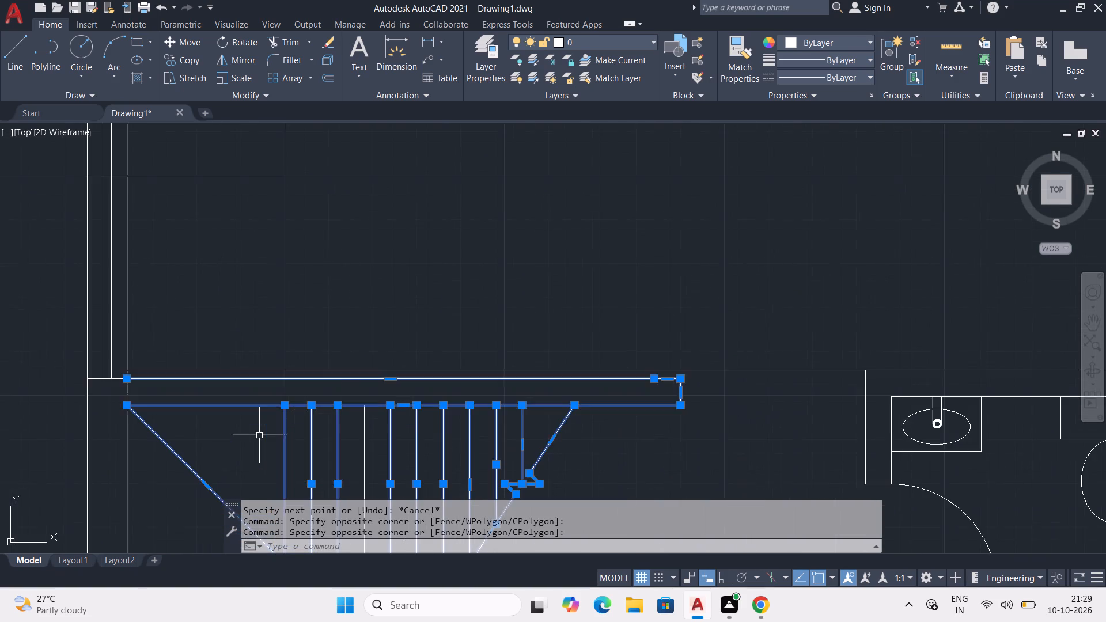
{"action": "scroll", "coordinate": [259, 435], "scroll_direction": "up", "scroll_amount": 1}
{"action": "middle_click_drag", "start_coordinate": [169, 435], "coordinate": [291, 387]}
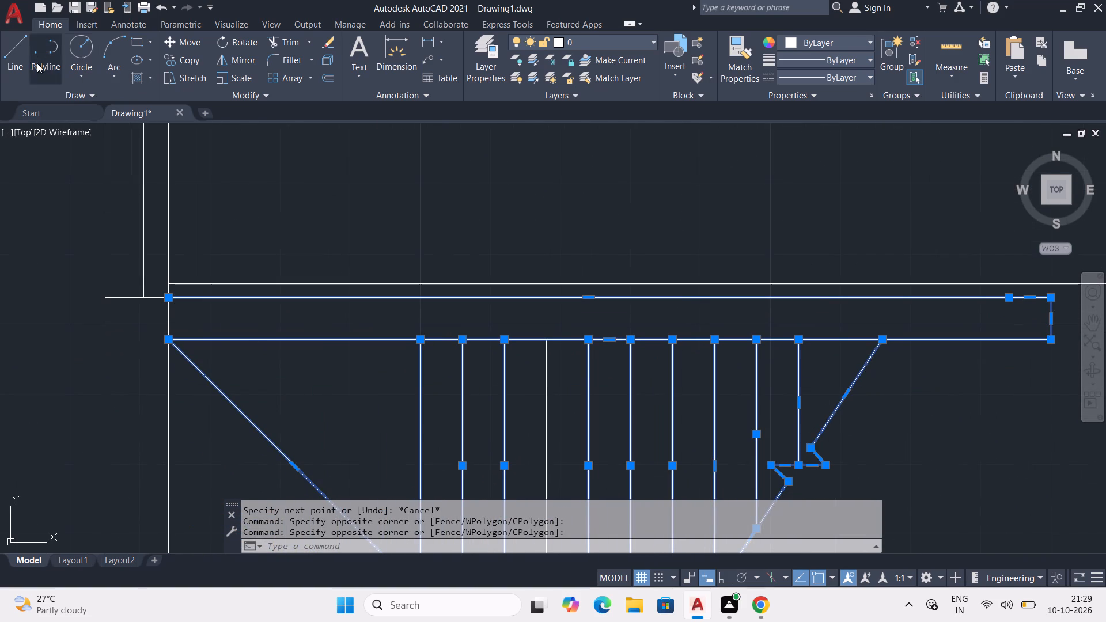
{"action": "left_click", "coordinate": [191, 45]}
{"action": "scroll", "coordinate": [163, 313], "scroll_direction": "up", "scroll_amount": 1}
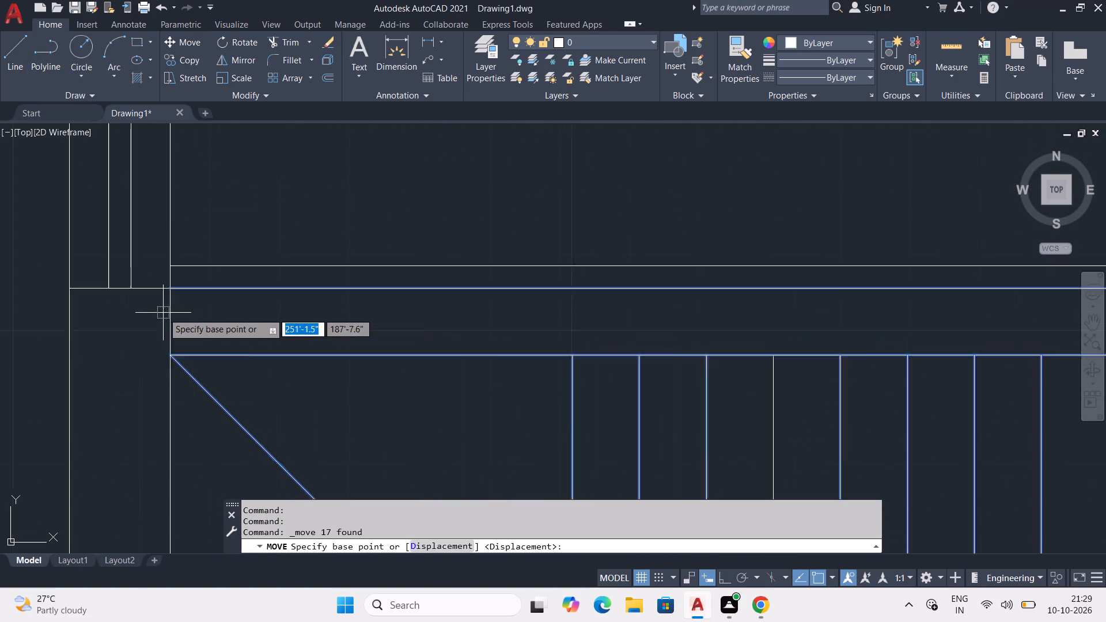
{"action": "scroll", "coordinate": [163, 313], "scroll_direction": "up", "scroll_amount": 1}
{"action": "left_click", "coordinate": [175, 273]}
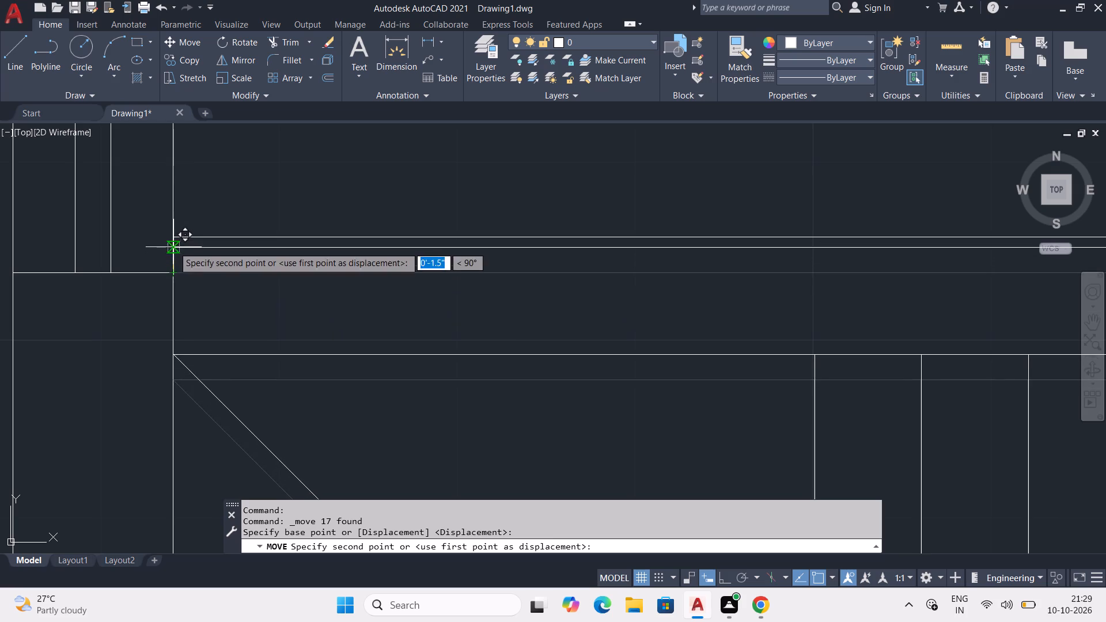
{"action": "left_click", "coordinate": [171, 238]}
{"action": "scroll", "coordinate": [244, 384], "scroll_direction": "down", "scroll_amount": 2}
{"action": "scroll", "coordinate": [498, 431], "scroll_direction": "down", "scroll_amount": 1}
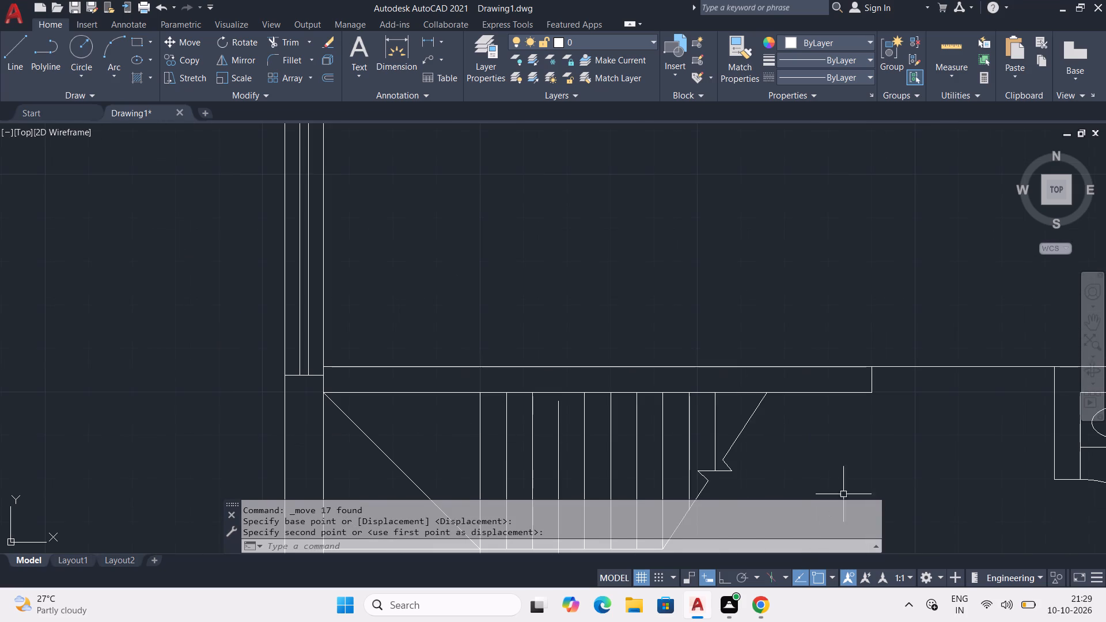
Erase the guide line between the staircase's upper partition and the bathroom.
{"action": "middle_click_drag", "start_coordinate": [952, 487], "coordinate": [777, 411]}
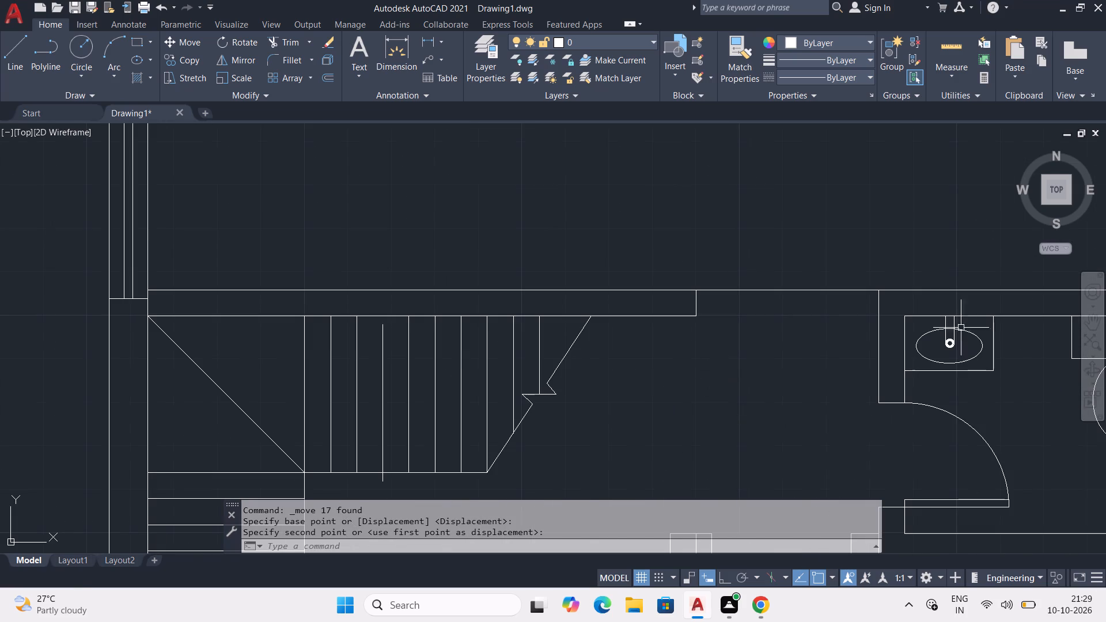
{"action": "left_click", "coordinate": [774, 291]}
{"action": "key", "text": "Delete"}
{"action": "key", "text": "BackSpace"}
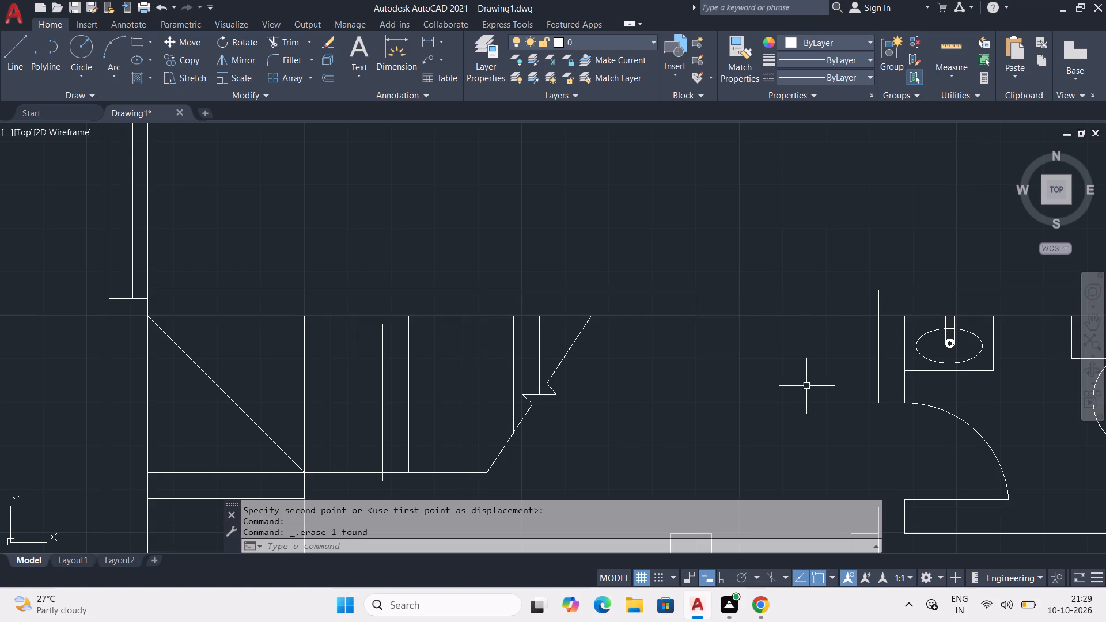
Examine the east copy's layout around the staircase, bathroom and the room to the south.
{"action": "scroll", "coordinate": [815, 431], "scroll_direction": "down", "scroll_amount": 2}
{"action": "middle_click_drag", "start_coordinate": [922, 450], "coordinate": [823, 260]}
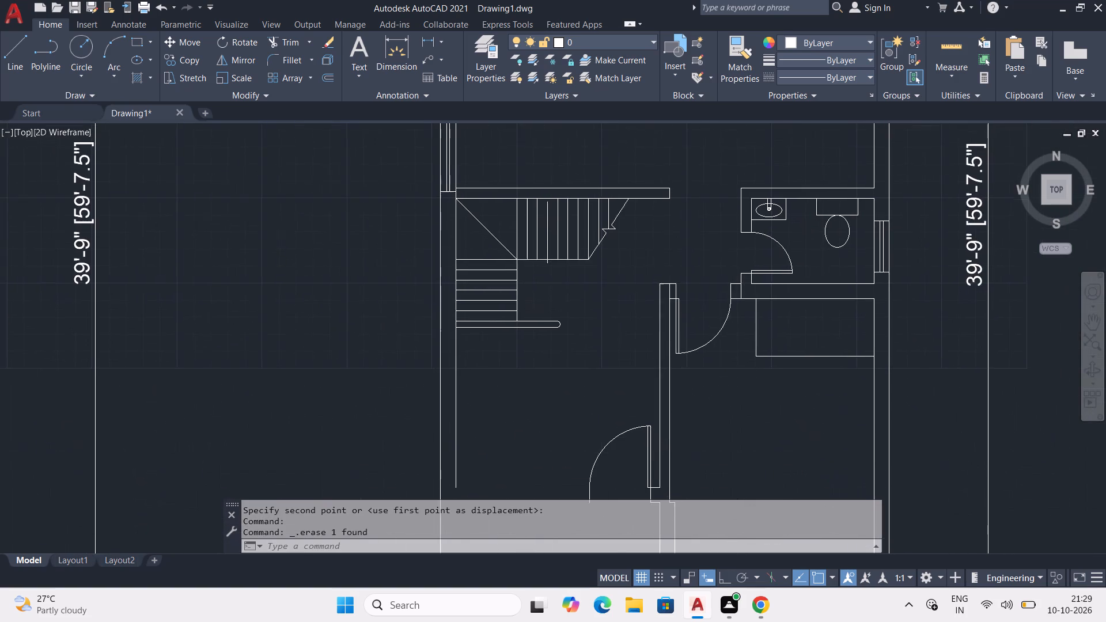
{"action": "middle_click_drag", "start_coordinate": [745, 383], "coordinate": [743, 193]}
{"action": "middle_click_drag", "start_coordinate": [725, 389], "coordinate": [697, 454]}
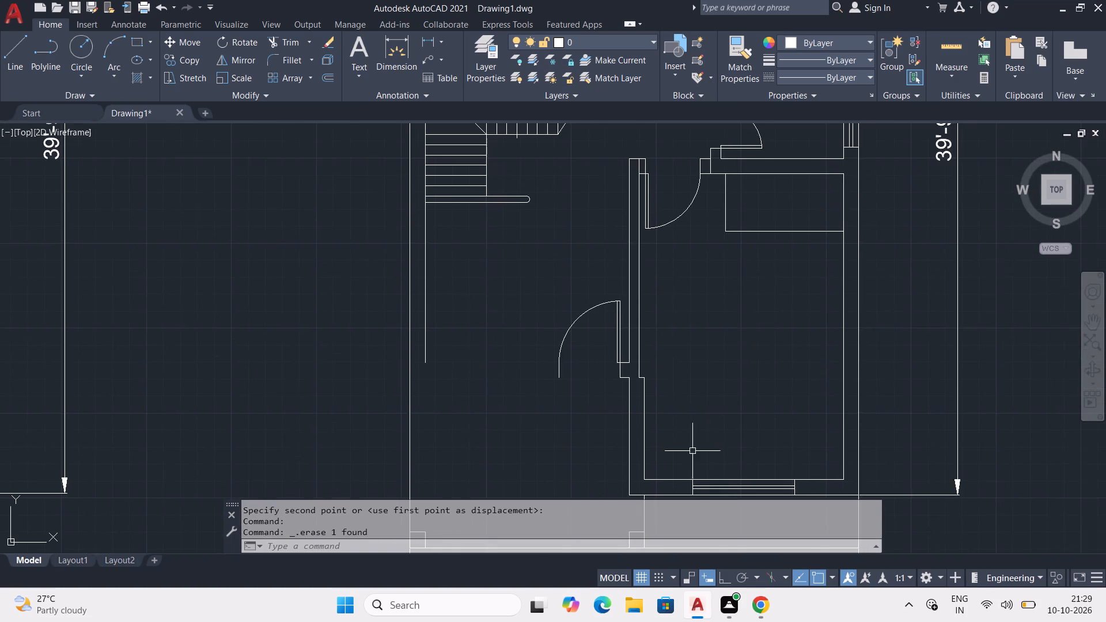
{"action": "middle_click_drag", "start_coordinate": [676, 298], "coordinate": [677, 384]}
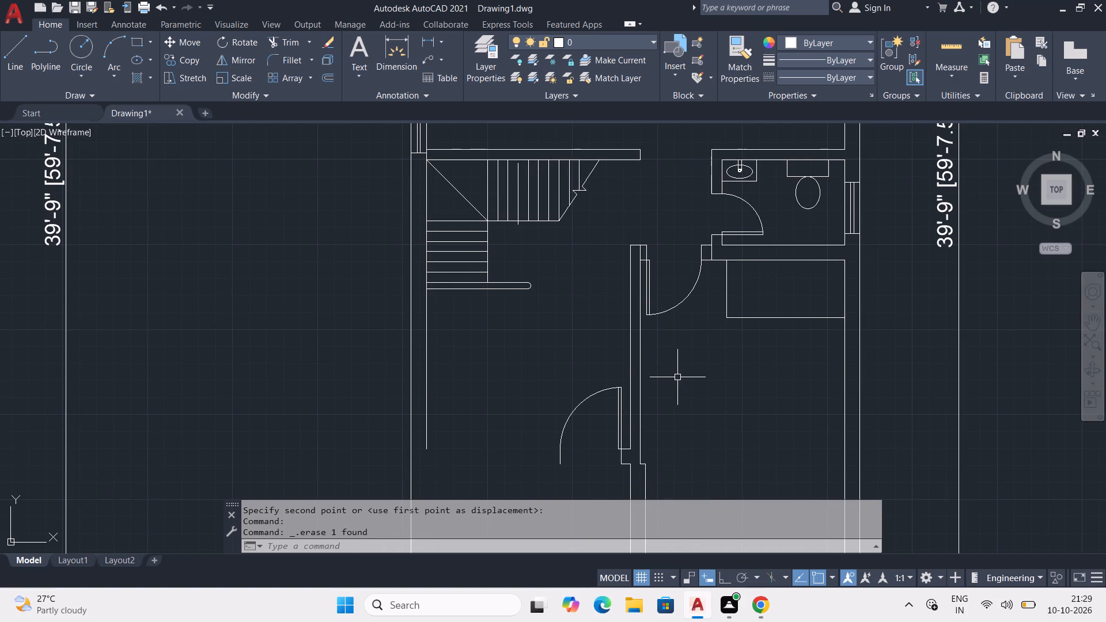
{"action": "middle_click_drag", "start_coordinate": [680, 378], "coordinate": [681, 455]}
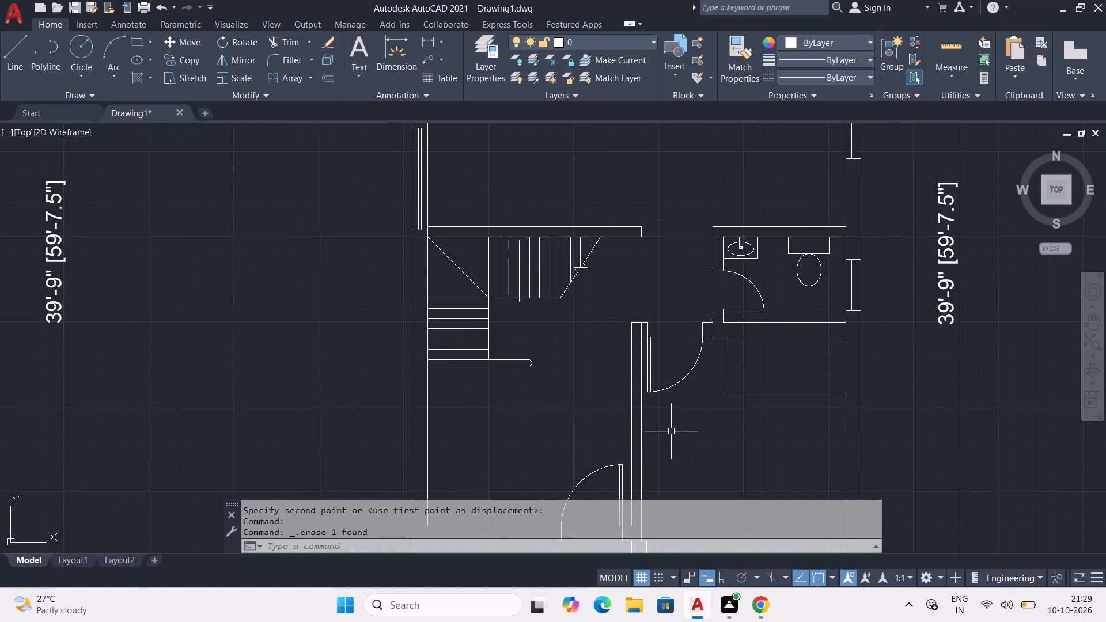
{"action": "middle_click_drag", "start_coordinate": [646, 321], "coordinate": [637, 417]}
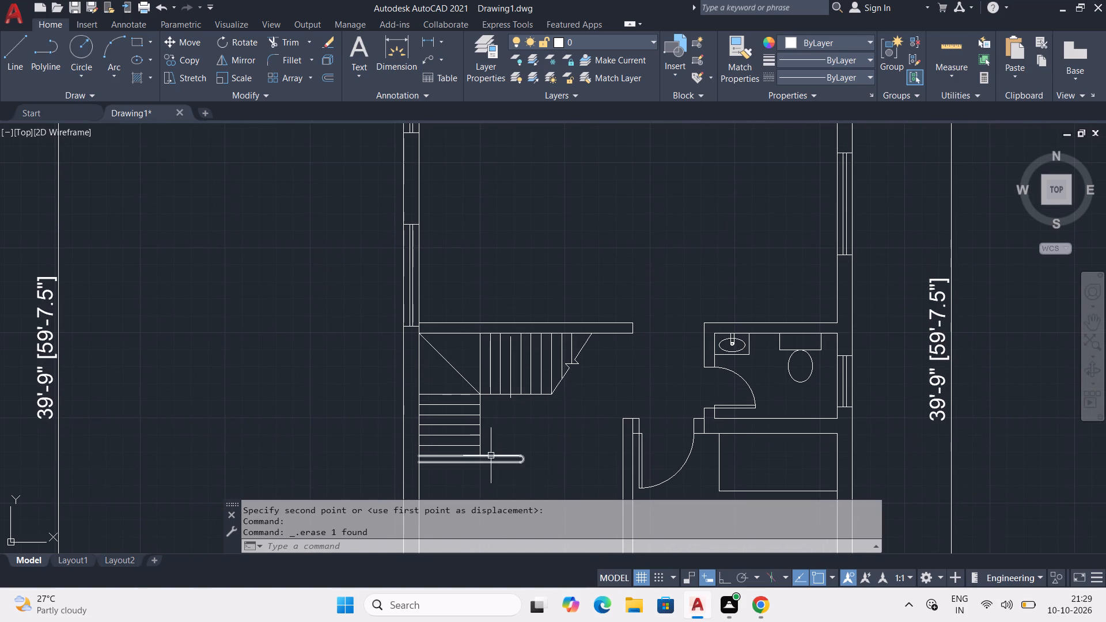
{"action": "middle_click_drag", "start_coordinate": [483, 479], "coordinate": [495, 427]}
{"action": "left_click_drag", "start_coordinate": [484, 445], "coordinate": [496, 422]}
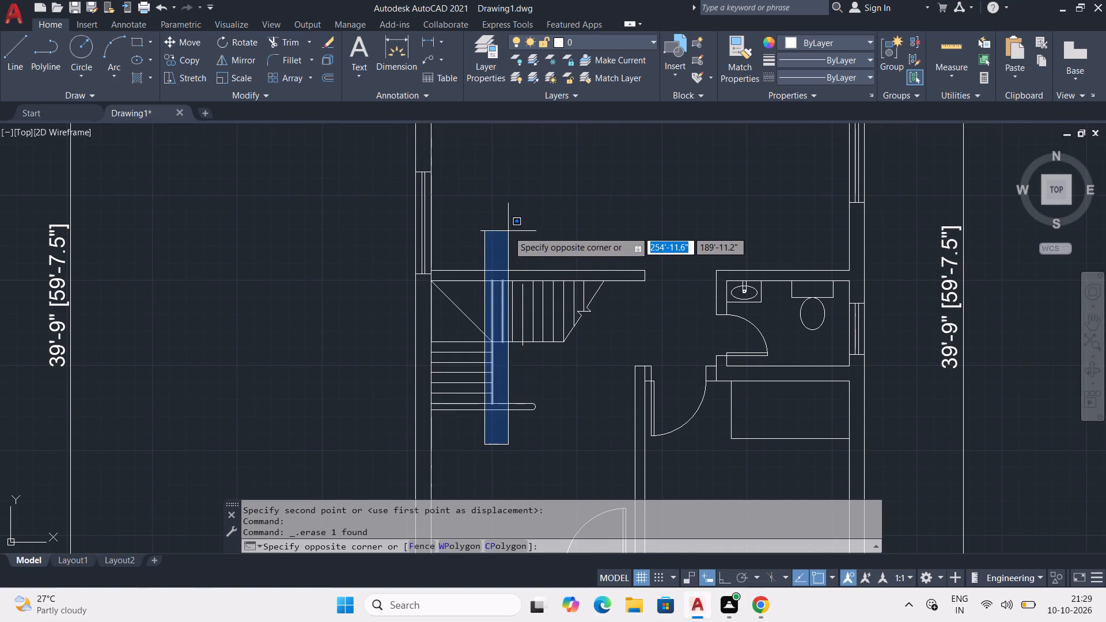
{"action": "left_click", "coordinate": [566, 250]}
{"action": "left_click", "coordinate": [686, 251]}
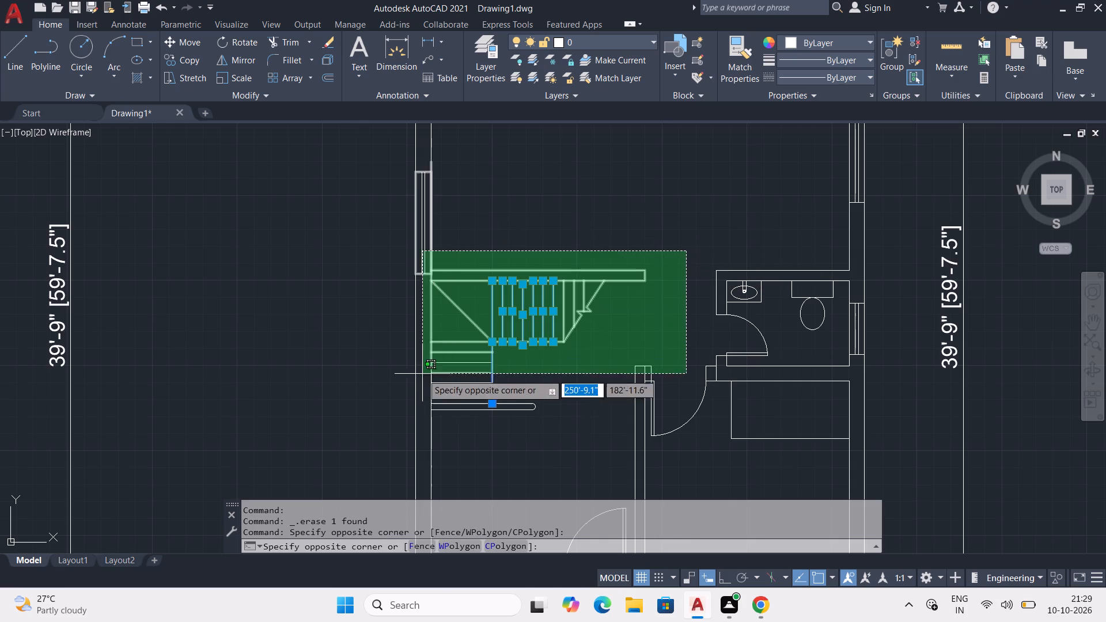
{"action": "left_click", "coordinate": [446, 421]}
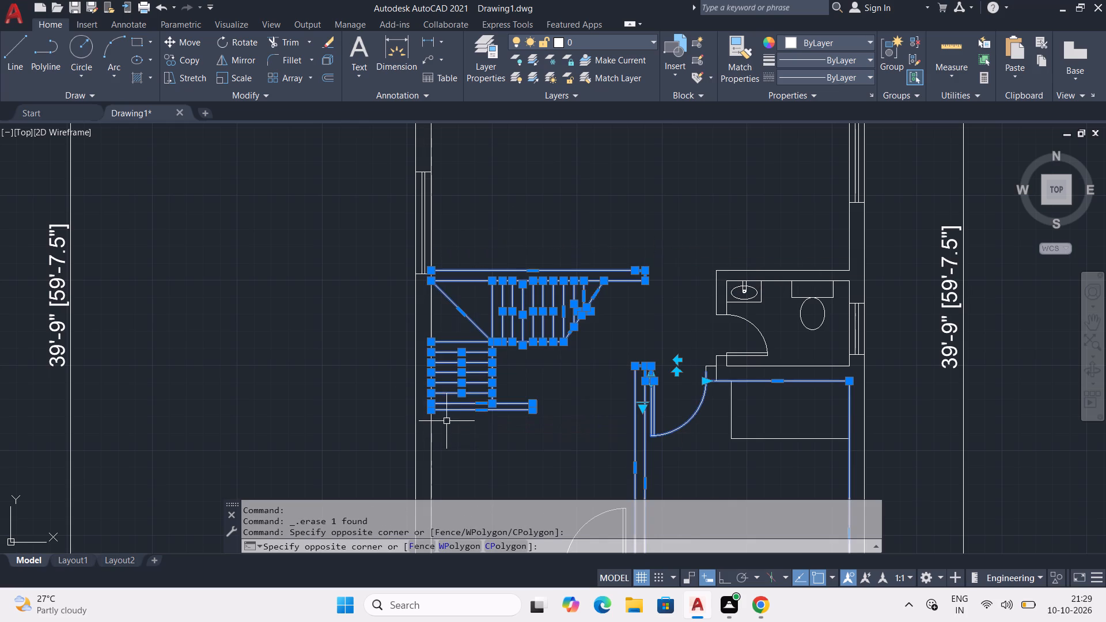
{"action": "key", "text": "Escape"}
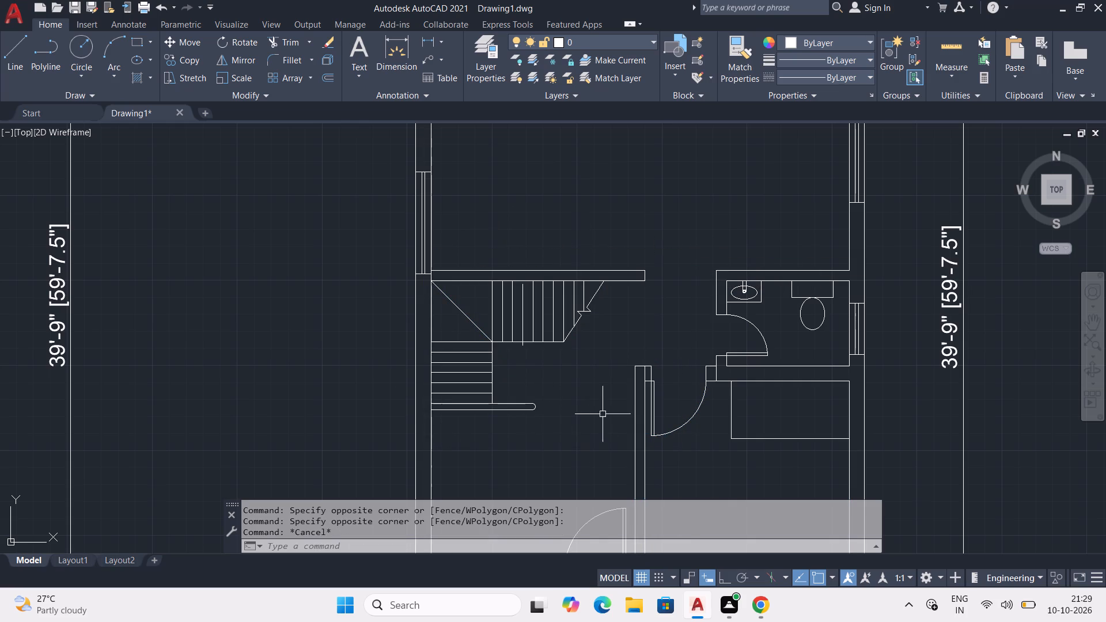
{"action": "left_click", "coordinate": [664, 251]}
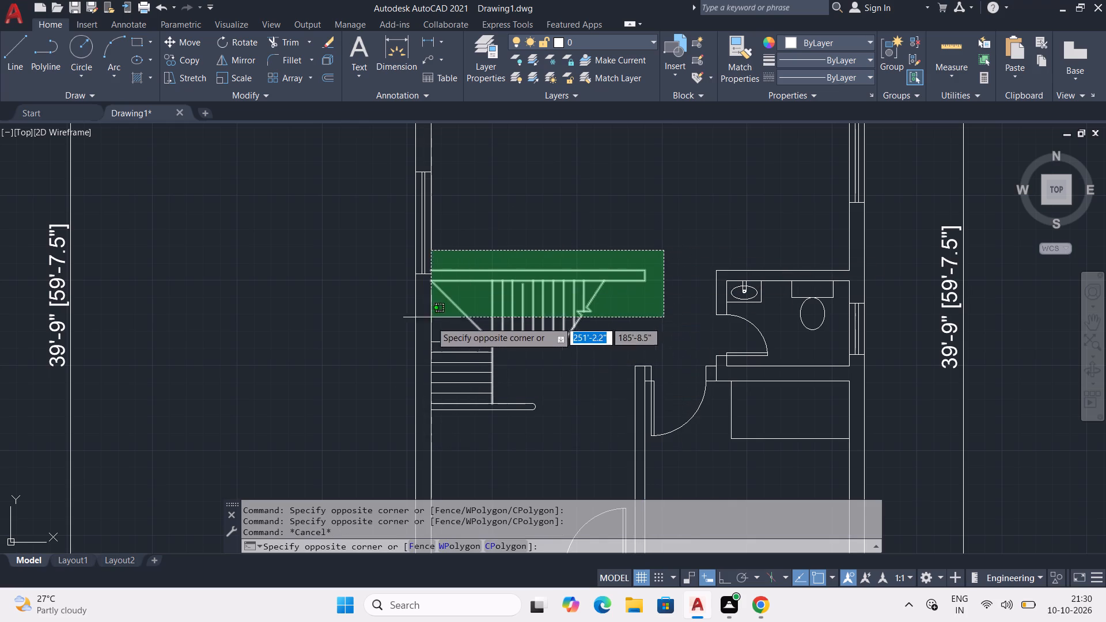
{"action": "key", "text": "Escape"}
Move the staircase with its upper and lower partitions north along the west wall's inner line, about 11'-9" below the new north wall.
{"action": "left_click", "coordinate": [559, 439]}
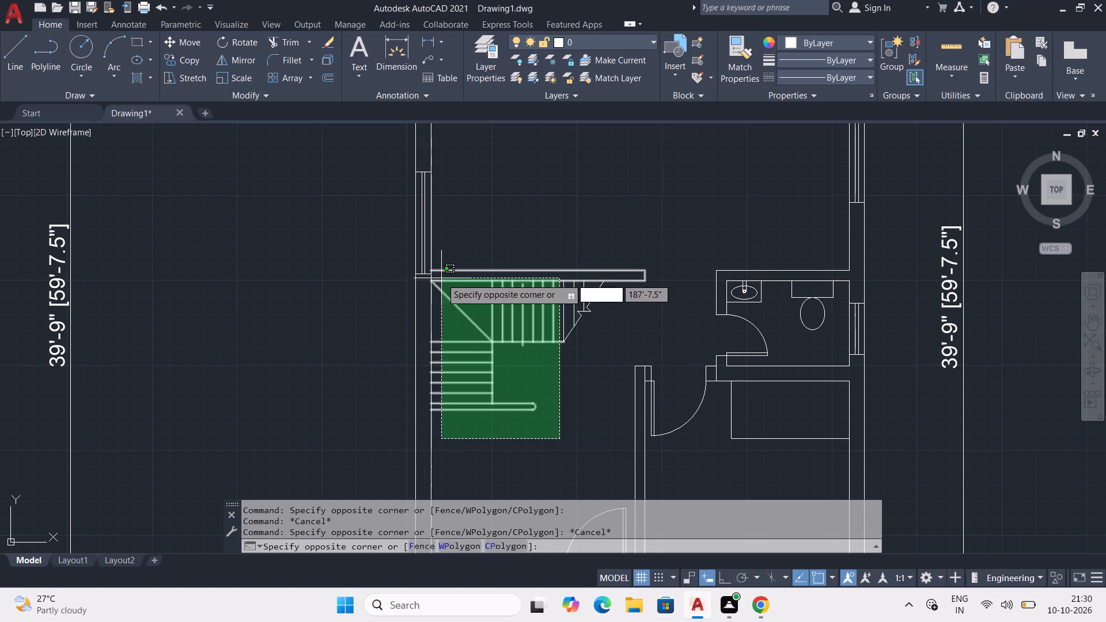
{"action": "left_click", "coordinate": [436, 262]}
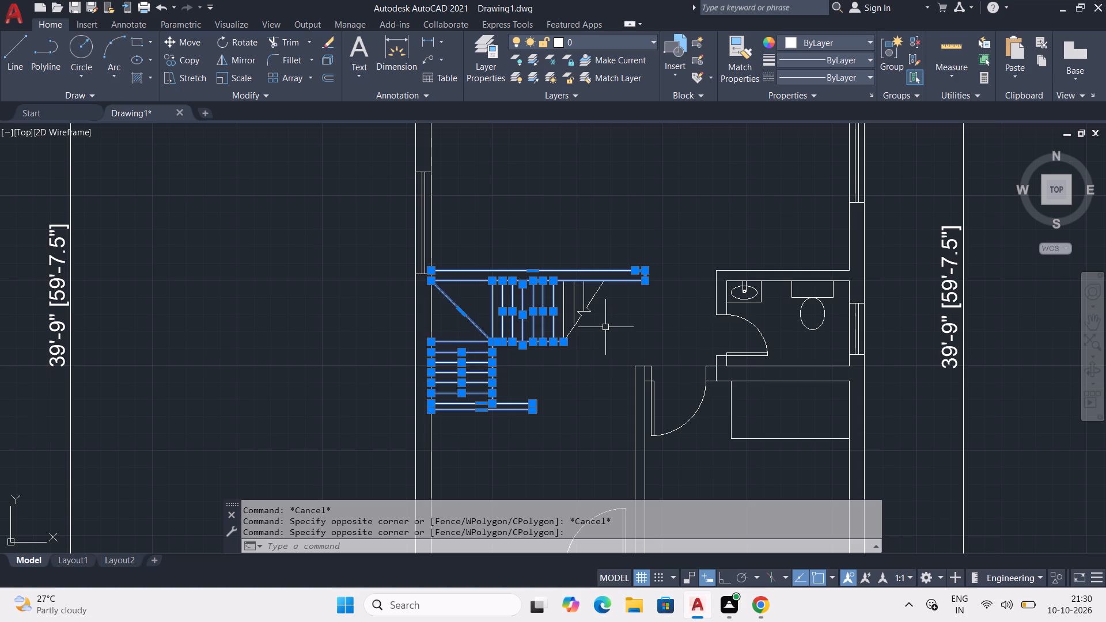
{"action": "left_click_drag", "start_coordinate": [626, 311], "coordinate": [617, 306]}
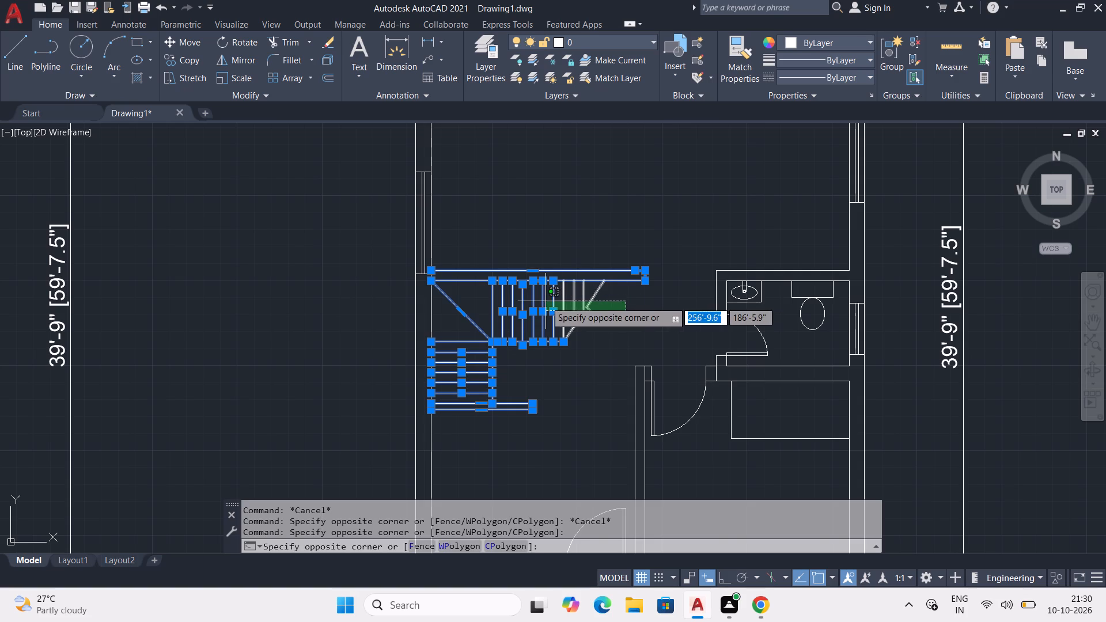
{"action": "left_click", "coordinate": [546, 301]}
{"action": "scroll", "coordinate": [619, 298], "scroll_direction": "up", "scroll_amount": 2}
{"action": "scroll", "coordinate": [562, 350], "scroll_direction": "down", "scroll_amount": 1}
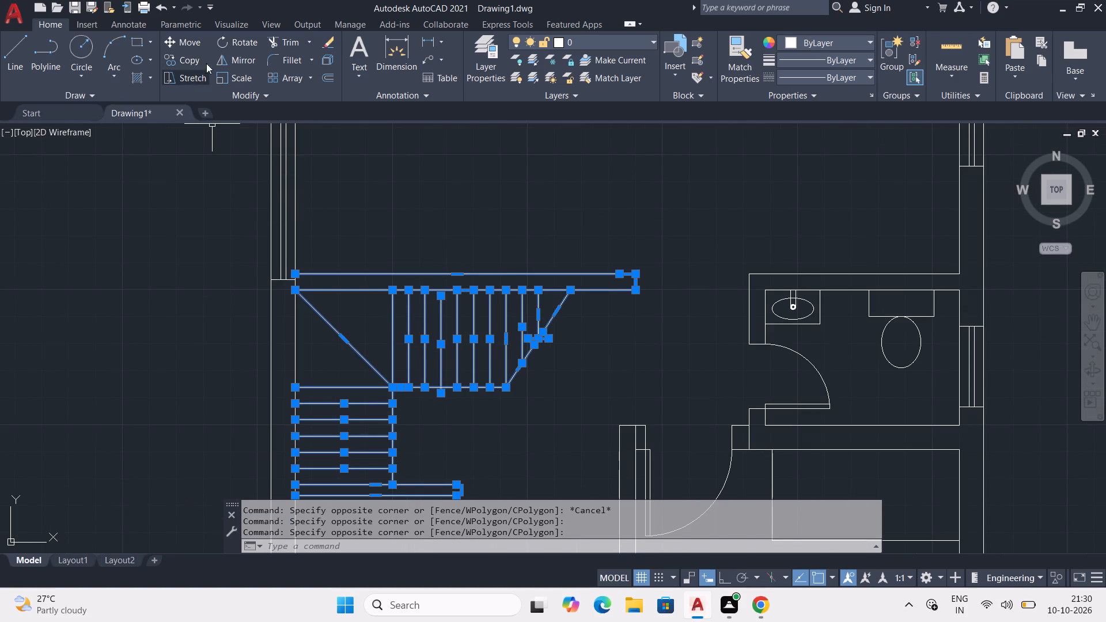
{"action": "left_click", "coordinate": [183, 43]}
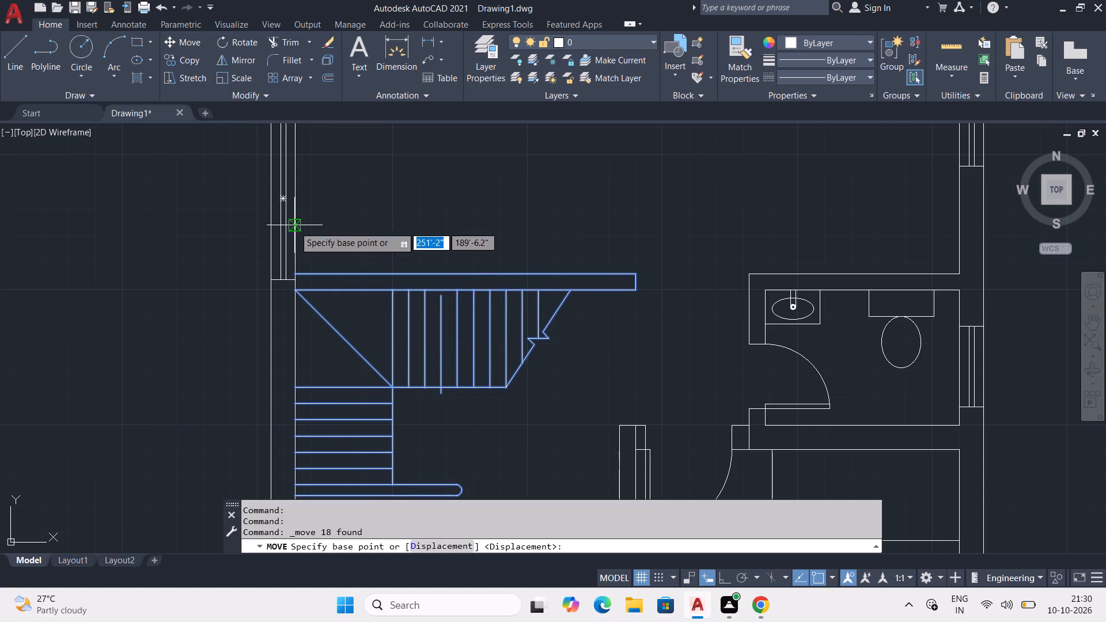
{"action": "left_click", "coordinate": [296, 271]}
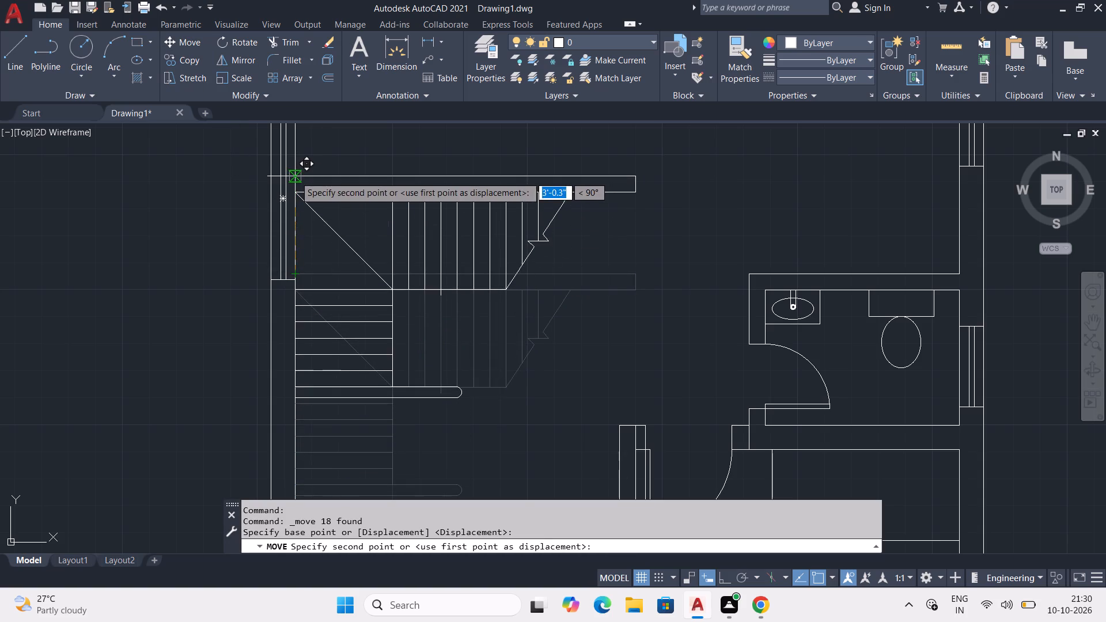
{"action": "left_click", "coordinate": [293, 199]}
Measure the room between the new north wall and the partition above the staircase.
{"action": "middle_click_drag", "start_coordinate": [548, 185], "coordinate": [544, 329]}
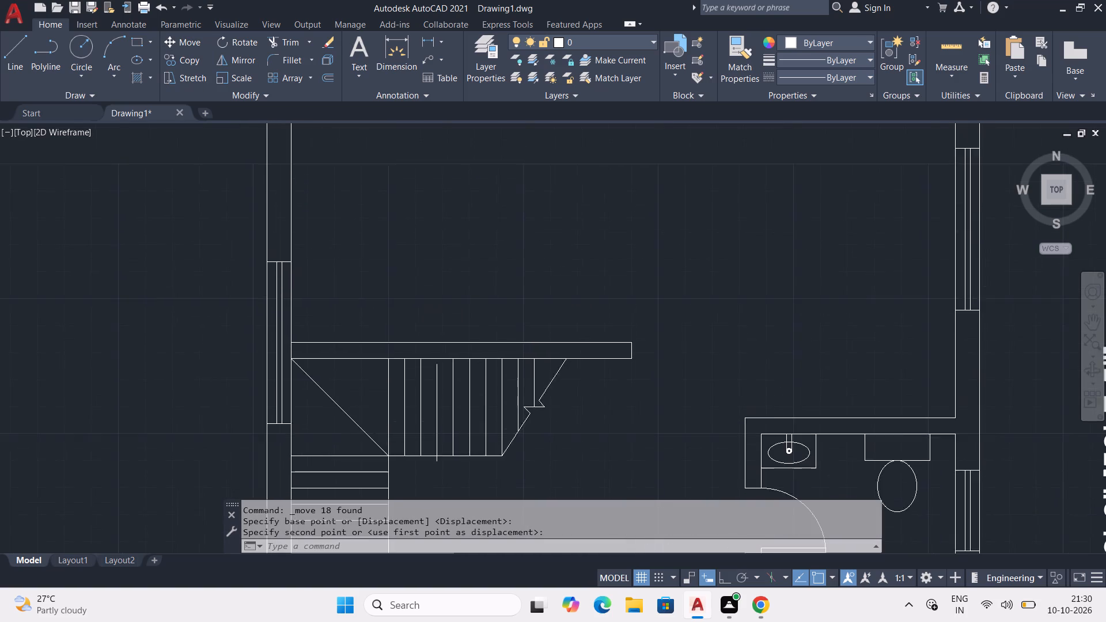
{"action": "scroll", "coordinate": [578, 264], "scroll_direction": "down", "scroll_amount": 2}
{"action": "left_click", "coordinate": [957, 48]}
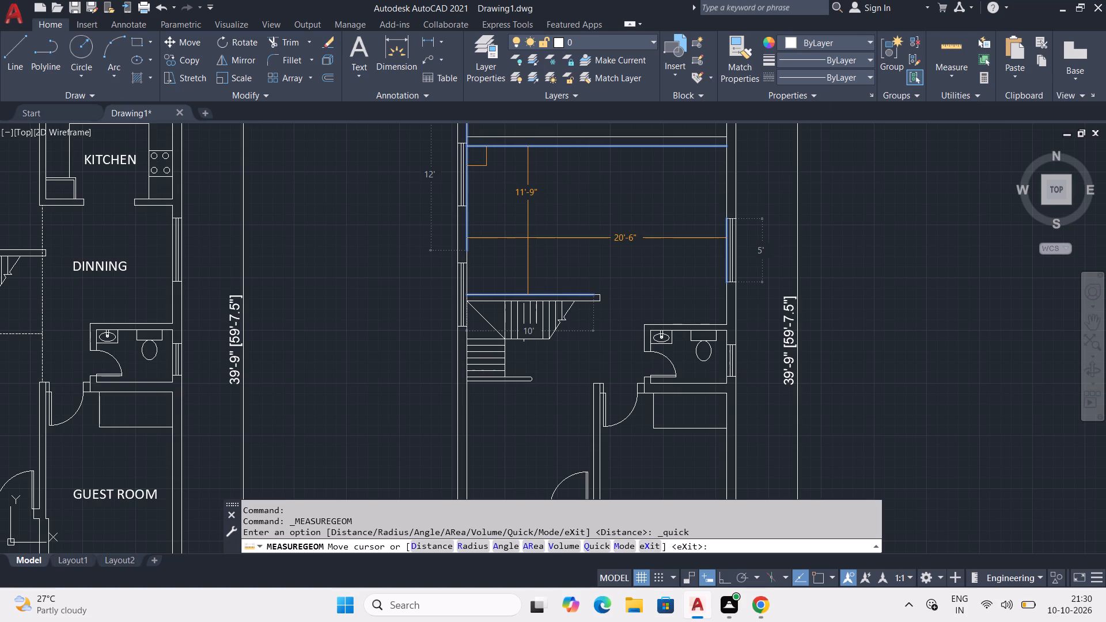
{"action": "key", "text": "Escape"}
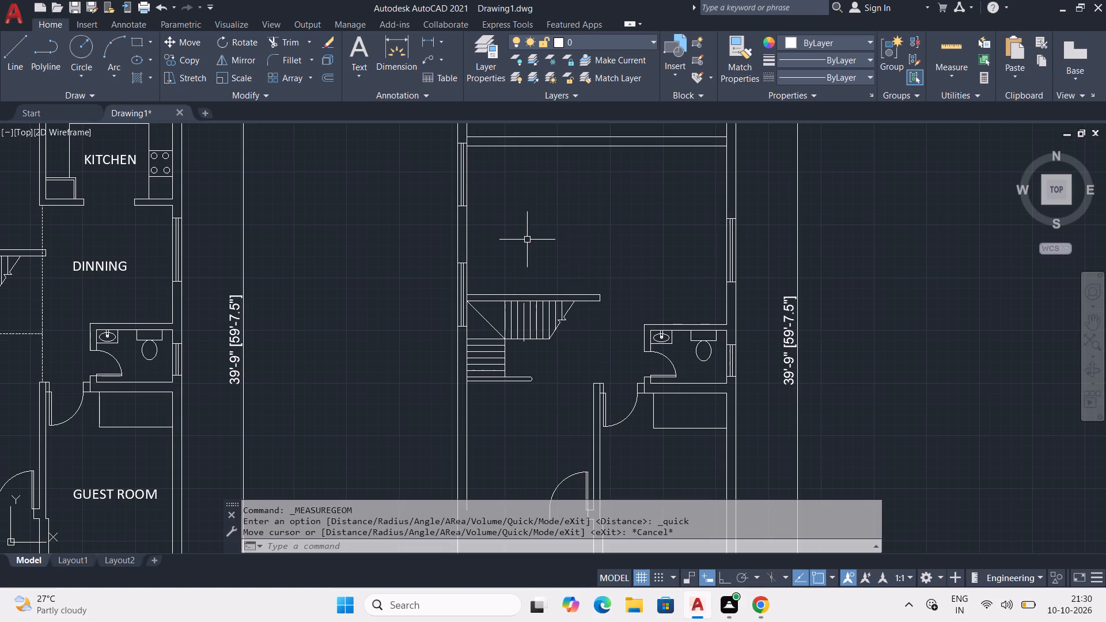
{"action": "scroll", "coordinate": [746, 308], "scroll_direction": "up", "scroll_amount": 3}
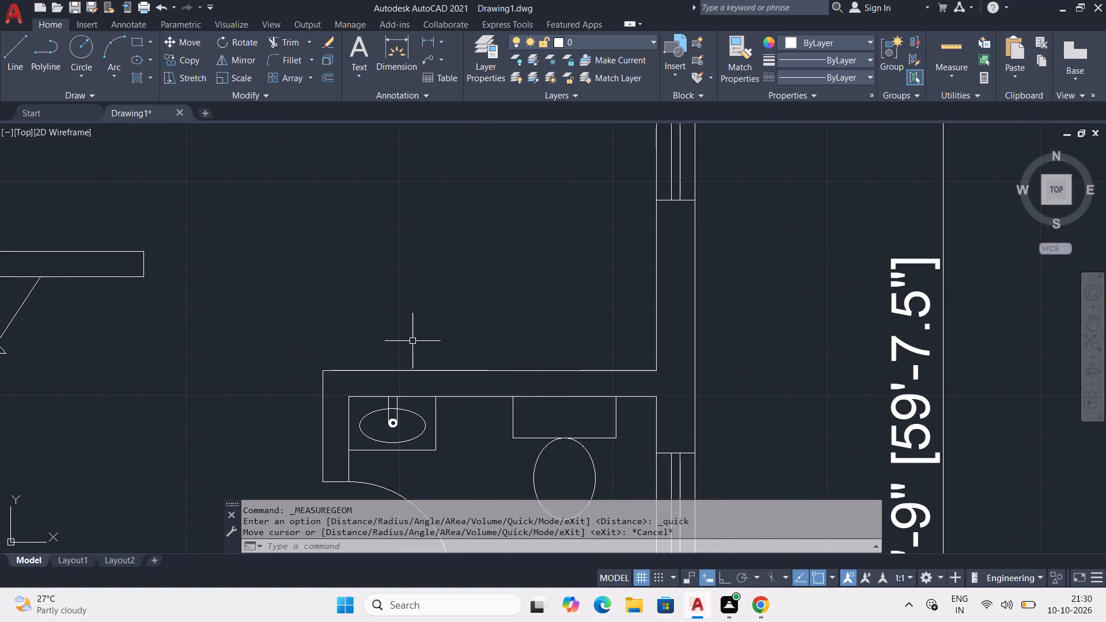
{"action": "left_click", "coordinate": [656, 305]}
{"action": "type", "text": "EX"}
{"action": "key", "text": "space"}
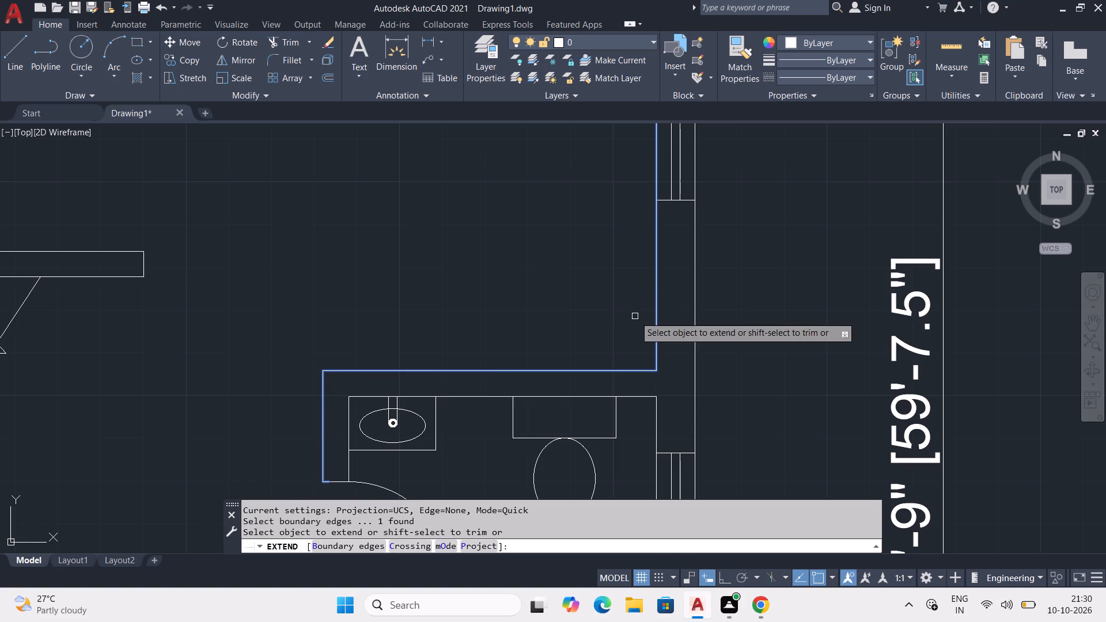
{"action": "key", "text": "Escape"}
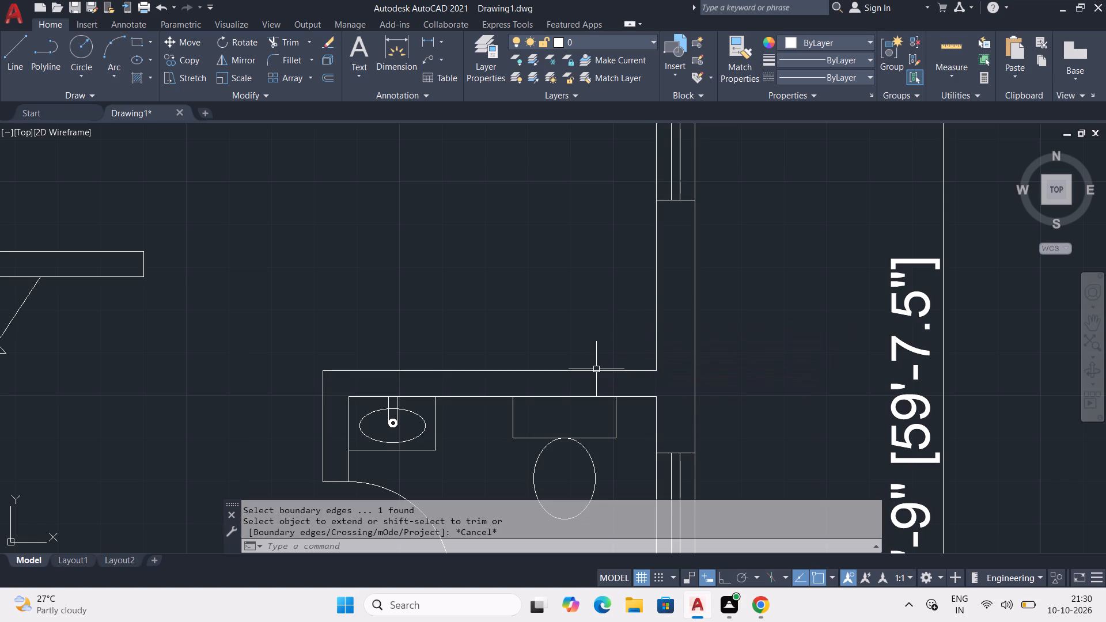
Explode the bathroom's outer wall outline so that its north line becomes a separate object.
{"action": "left_click", "coordinate": [596, 369]}
{"action": "type", "text": "EX"}
{"action": "left_click", "coordinate": [626, 397]}
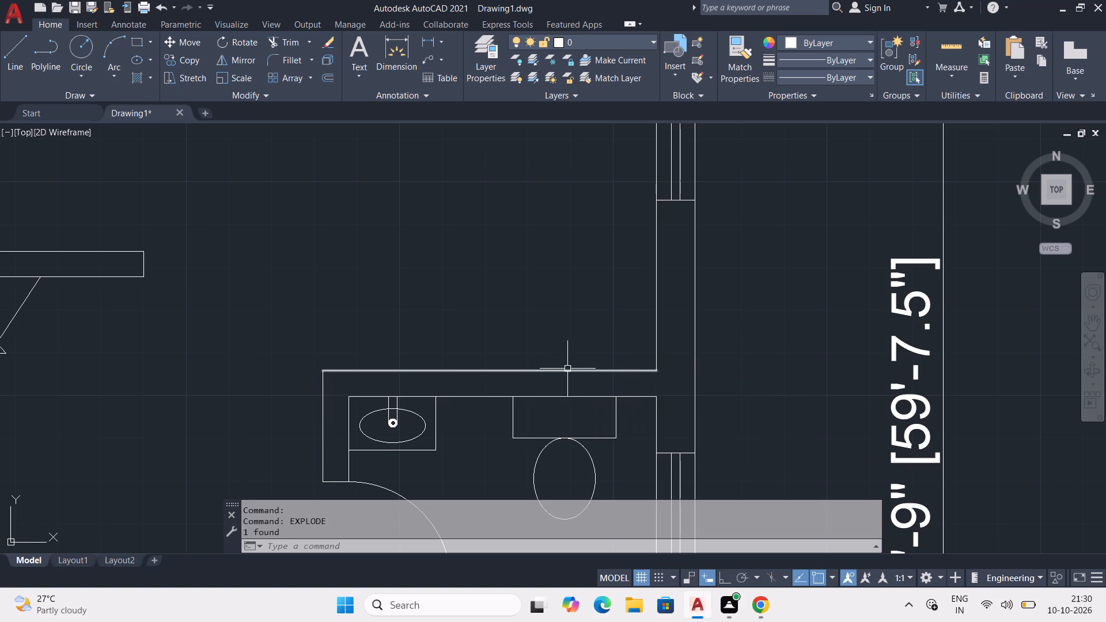
{"action": "left_click", "coordinate": [572, 371]}
{"action": "key", "text": "Escape"}
{"action": "left_click", "coordinate": [390, 370]}
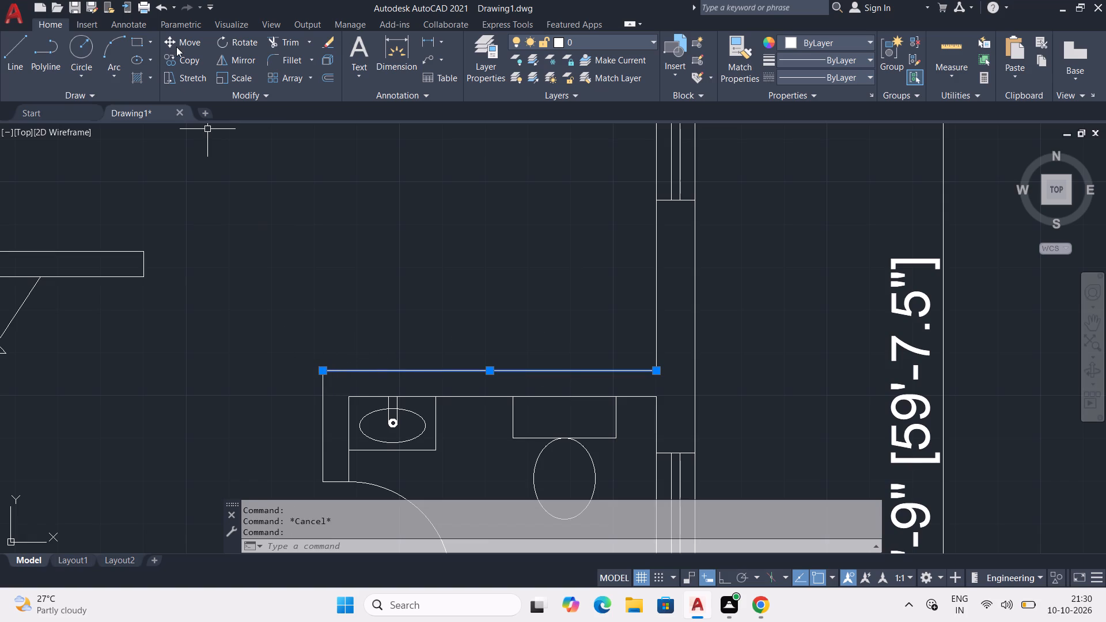
{"action": "key", "text": "Escape"}
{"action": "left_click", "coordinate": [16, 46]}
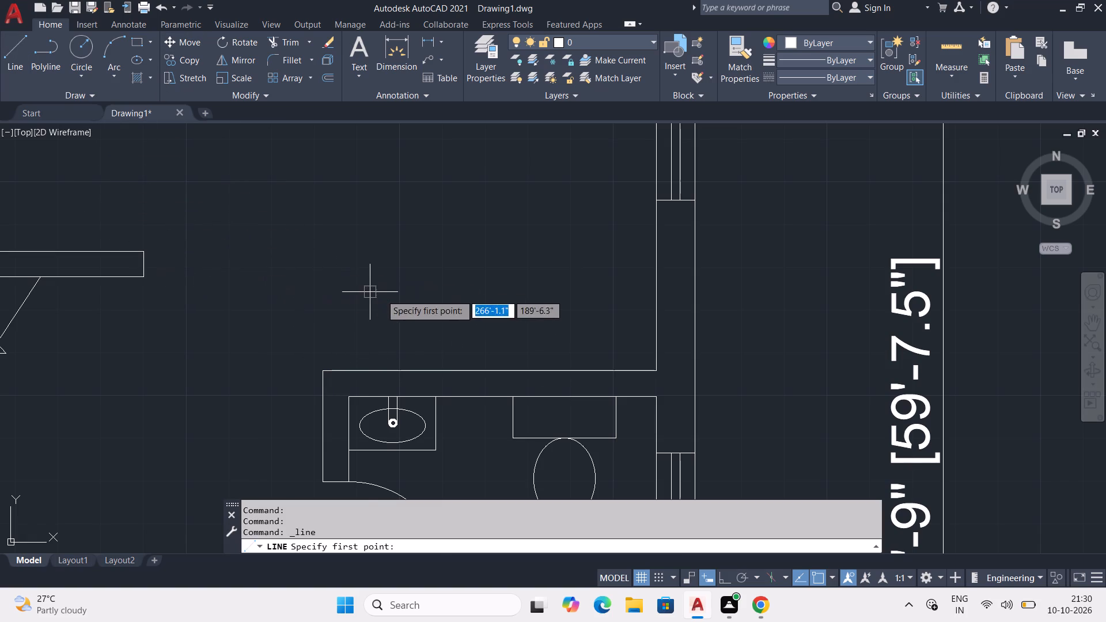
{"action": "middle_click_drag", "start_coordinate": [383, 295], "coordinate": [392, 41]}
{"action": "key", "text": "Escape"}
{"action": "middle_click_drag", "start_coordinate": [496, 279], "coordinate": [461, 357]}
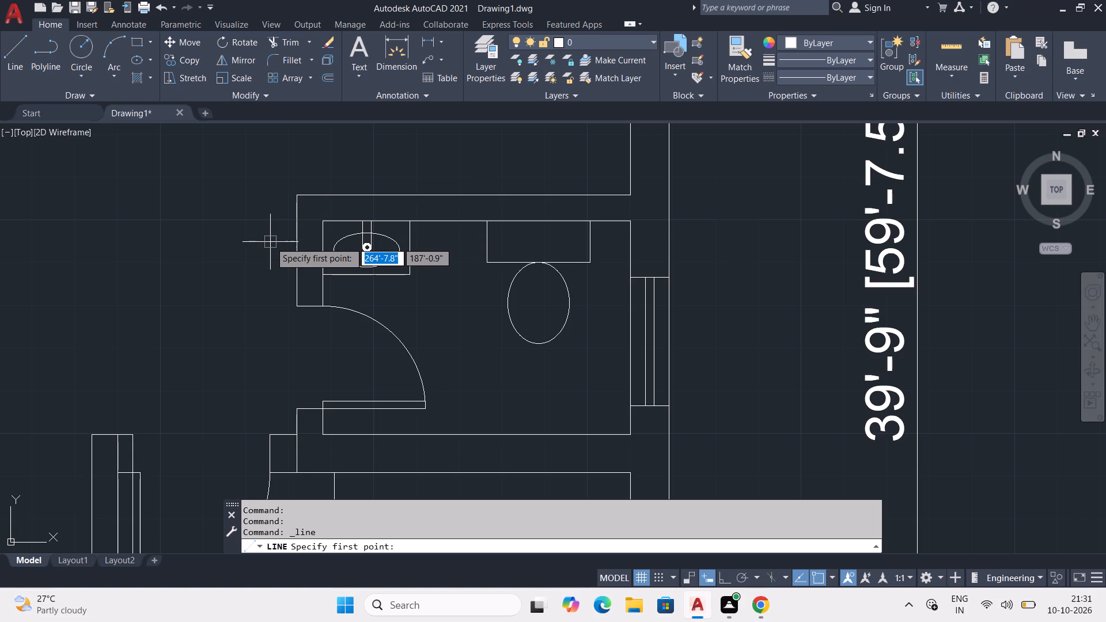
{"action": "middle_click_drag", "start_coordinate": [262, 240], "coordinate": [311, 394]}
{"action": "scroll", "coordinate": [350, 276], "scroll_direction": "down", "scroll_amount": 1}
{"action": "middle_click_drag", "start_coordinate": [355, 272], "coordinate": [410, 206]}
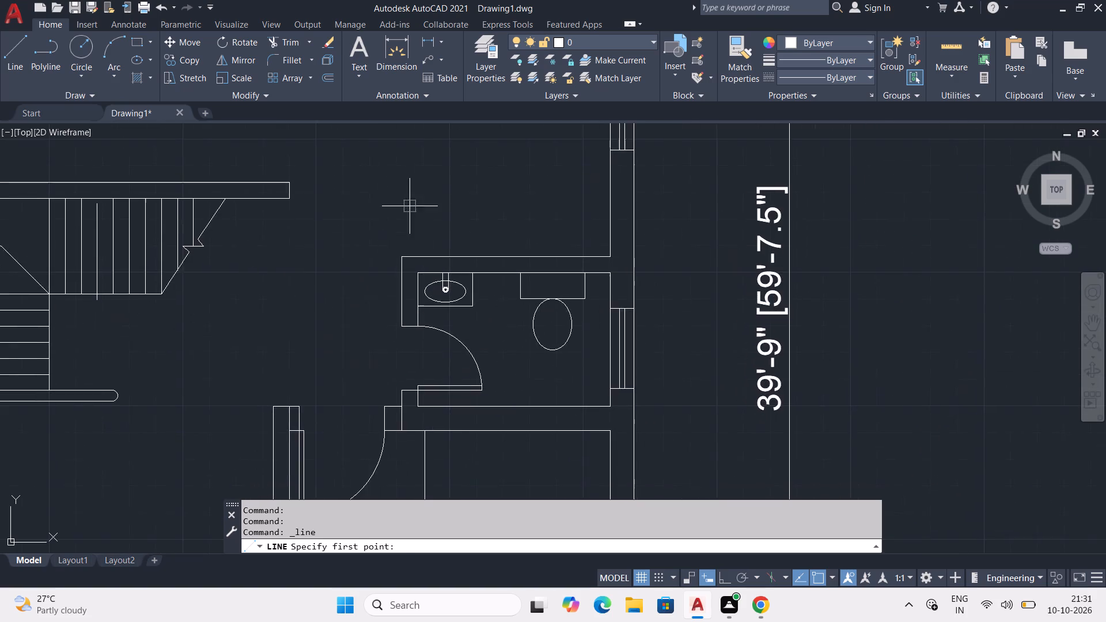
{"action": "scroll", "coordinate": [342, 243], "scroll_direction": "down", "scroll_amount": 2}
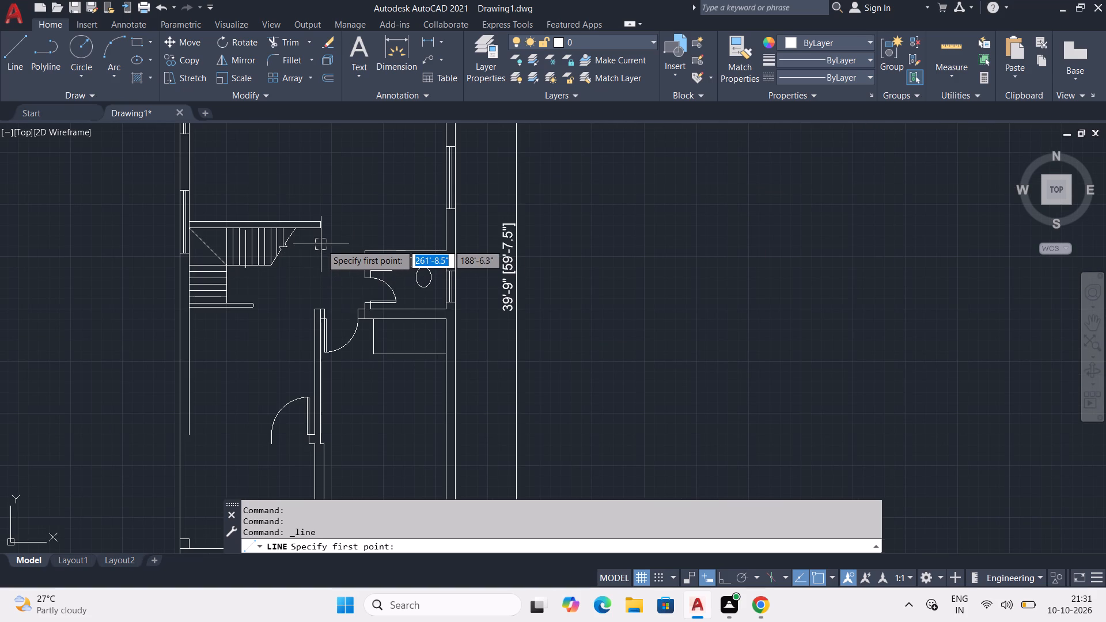
Measure the open area between the new north wall, the staircase partition and the bathroom.
{"action": "left_click", "coordinate": [961, 46]}
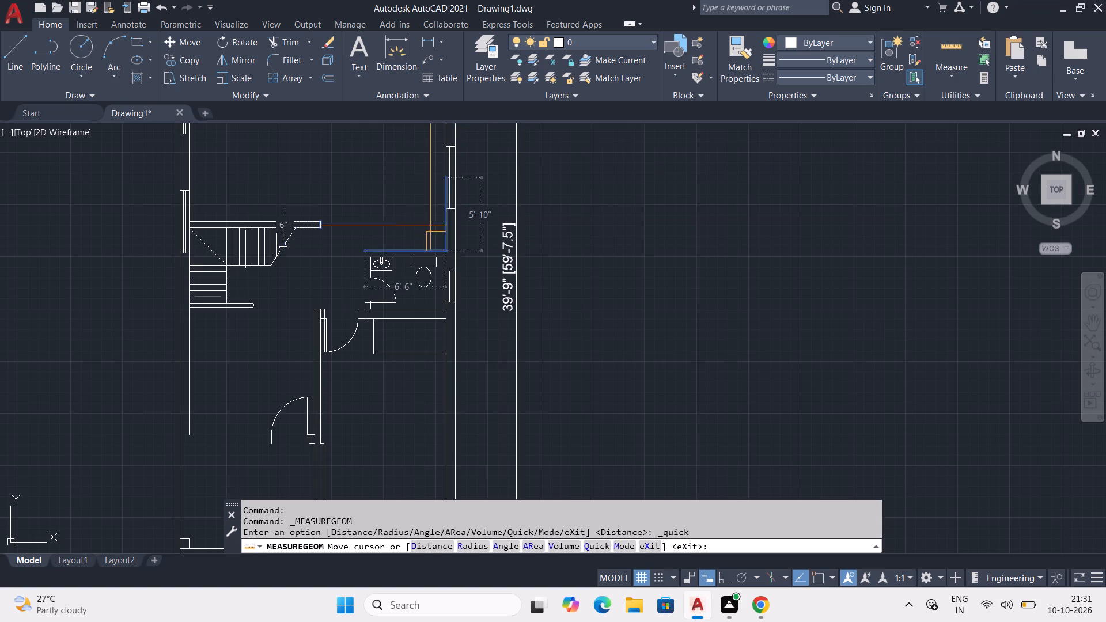
{"action": "middle_click_drag", "start_coordinate": [382, 192], "coordinate": [369, 305]}
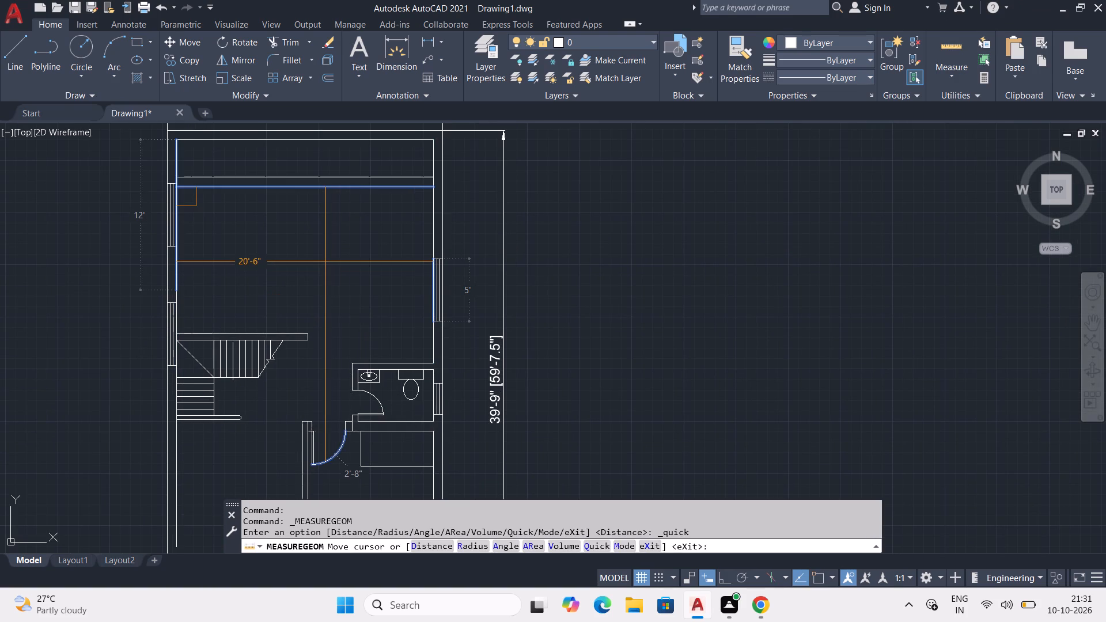
{"action": "key", "text": "Escape"}
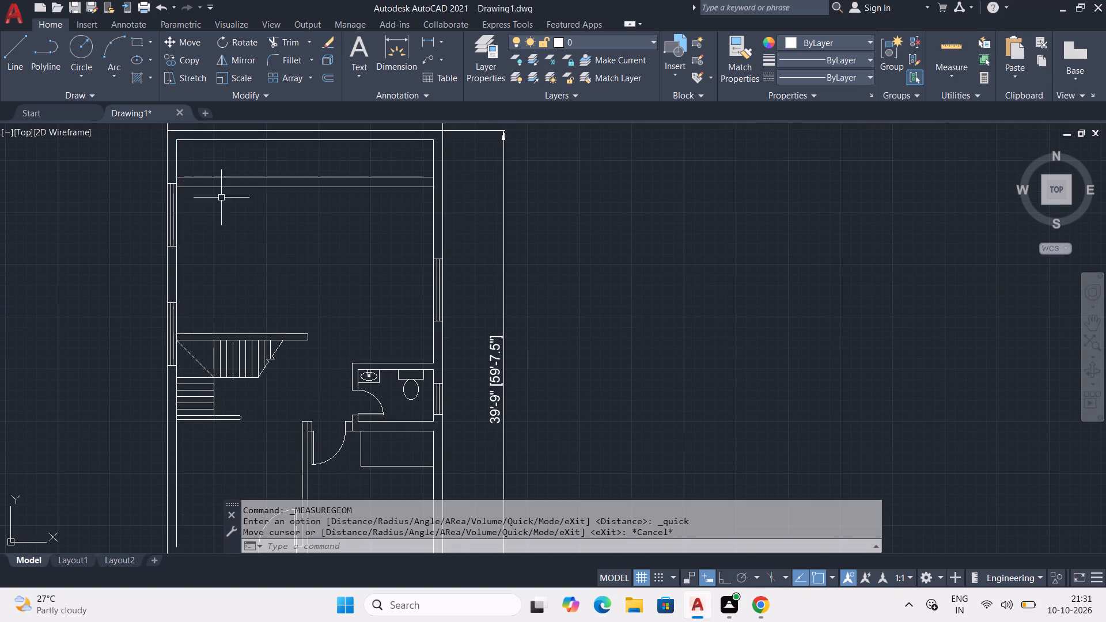
Draw a vertical line about 11'-9" long from the midpoint of the new north wall's inner line to the staircase's upper partition.
{"action": "left_click", "coordinate": [9, 45]}
{"action": "left_click", "coordinate": [304, 184]}
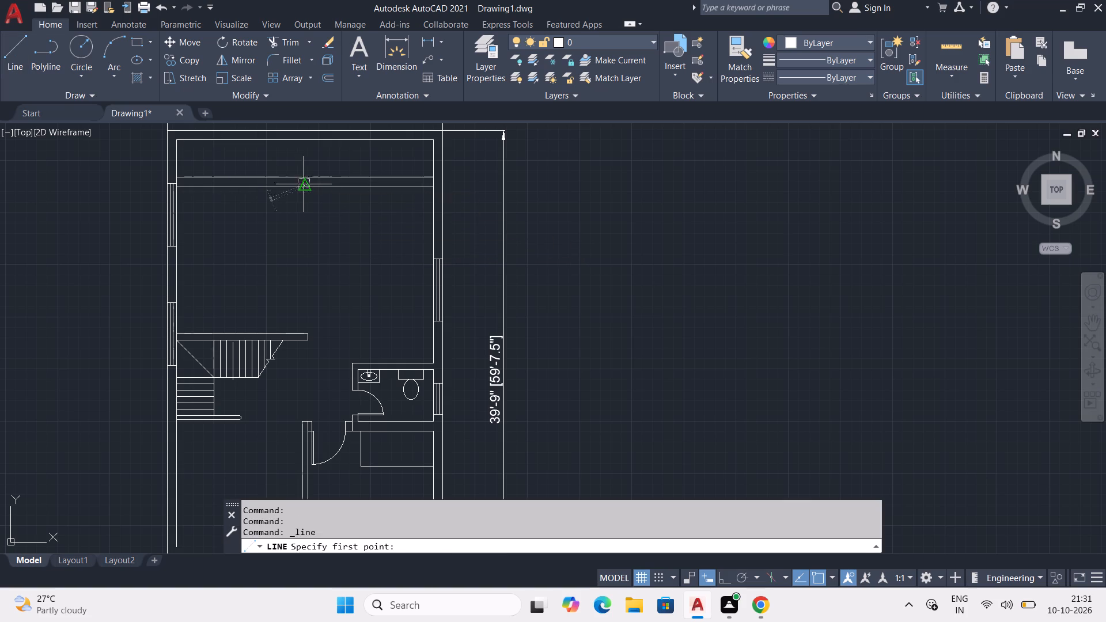
{"action": "left_click", "coordinate": [308, 332]}
{"action": "key", "text": "Escape"}
{"action": "key", "text": "grave"}
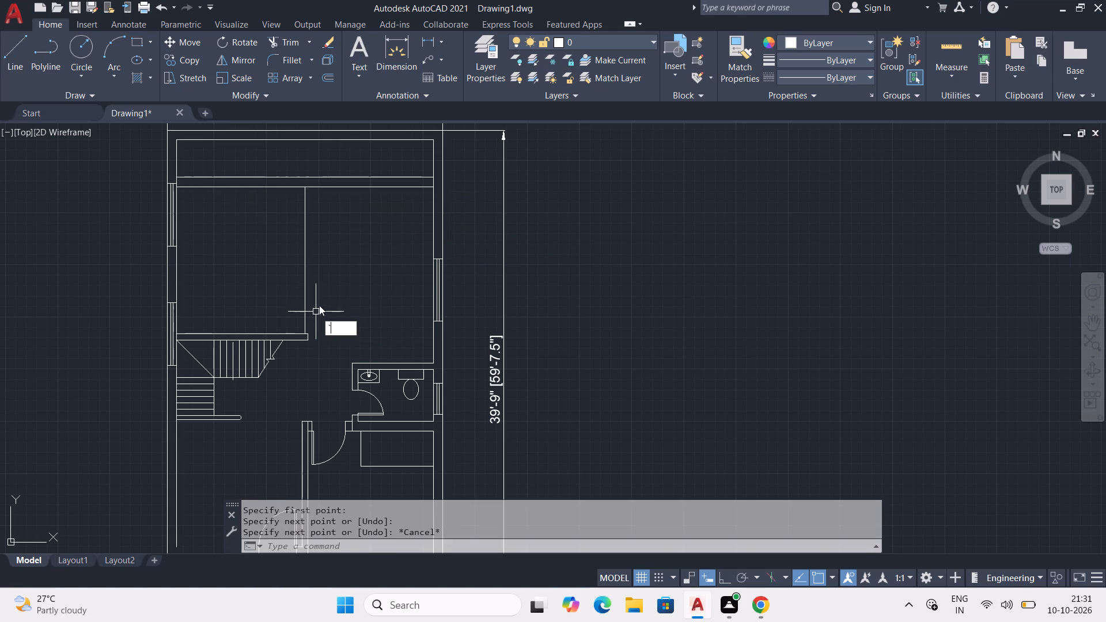
{"action": "key", "text": "Escape"}
Measure the space between the new vertical line, the east wall and the bathroom.
{"action": "left_click", "coordinate": [953, 44]}
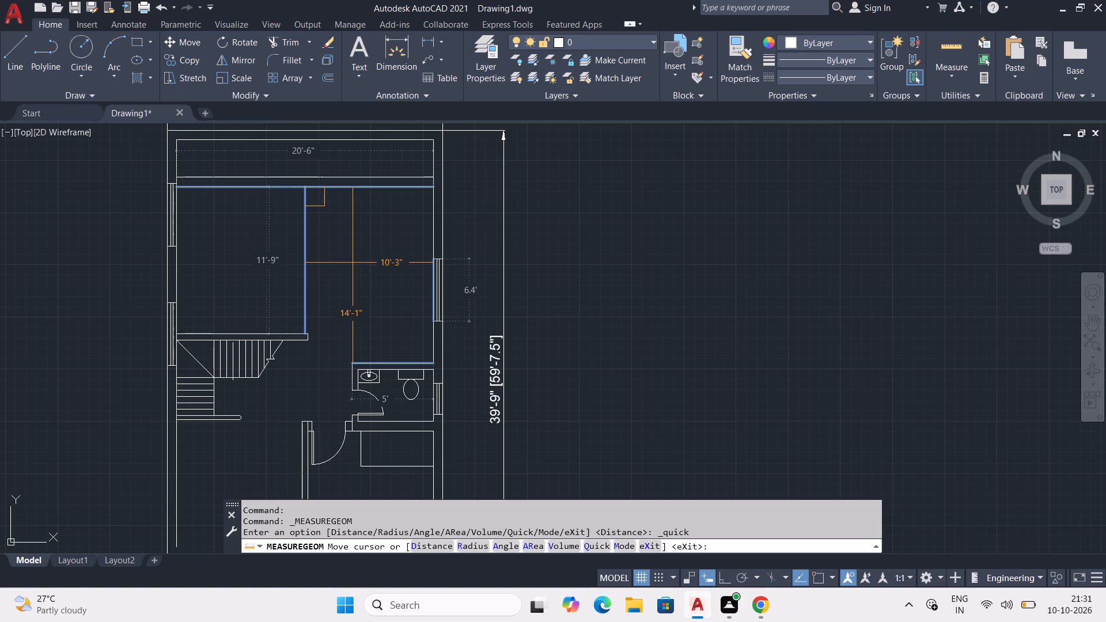
{"action": "key", "text": "Escape"}
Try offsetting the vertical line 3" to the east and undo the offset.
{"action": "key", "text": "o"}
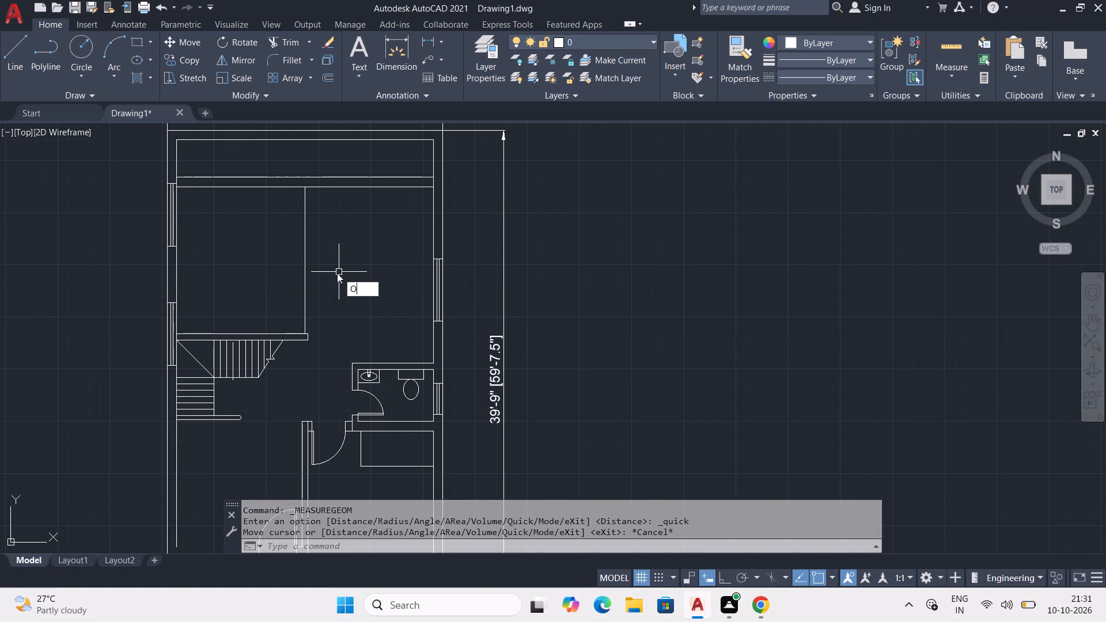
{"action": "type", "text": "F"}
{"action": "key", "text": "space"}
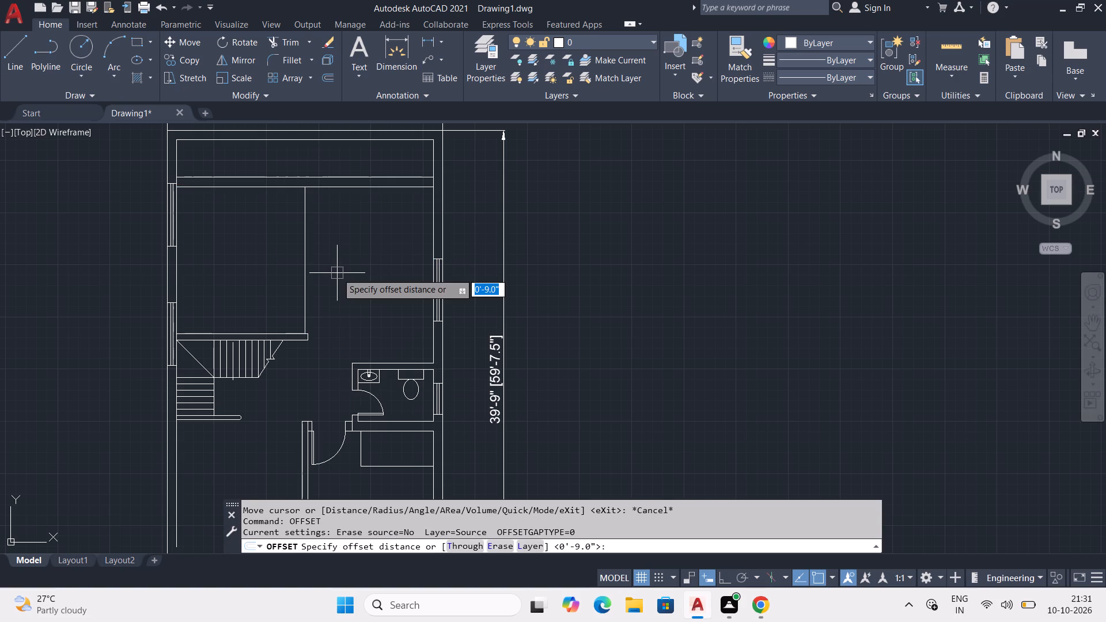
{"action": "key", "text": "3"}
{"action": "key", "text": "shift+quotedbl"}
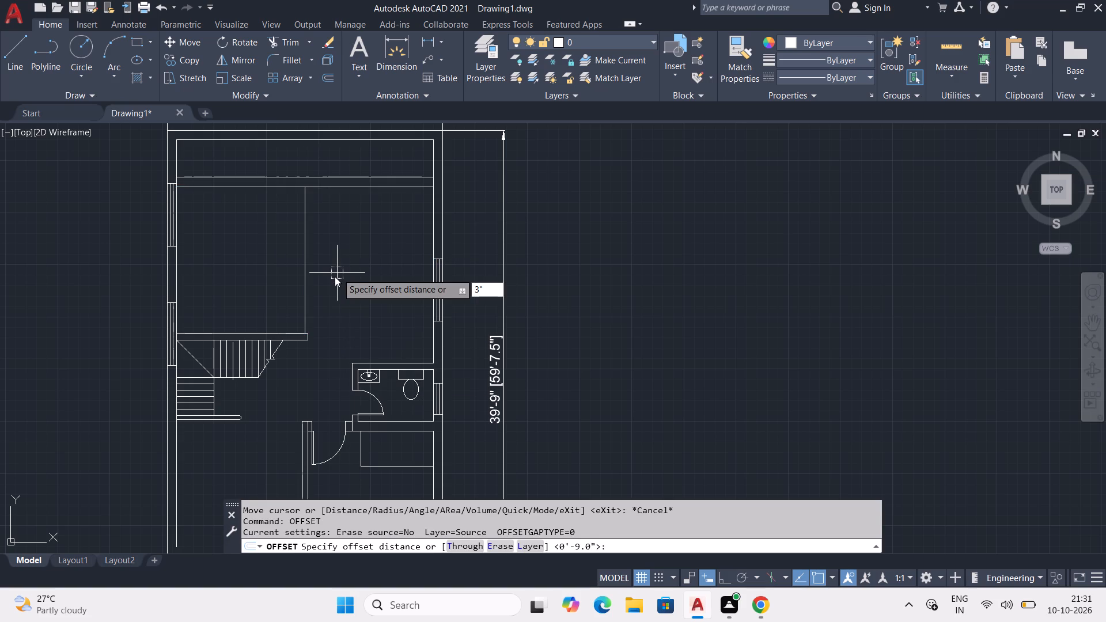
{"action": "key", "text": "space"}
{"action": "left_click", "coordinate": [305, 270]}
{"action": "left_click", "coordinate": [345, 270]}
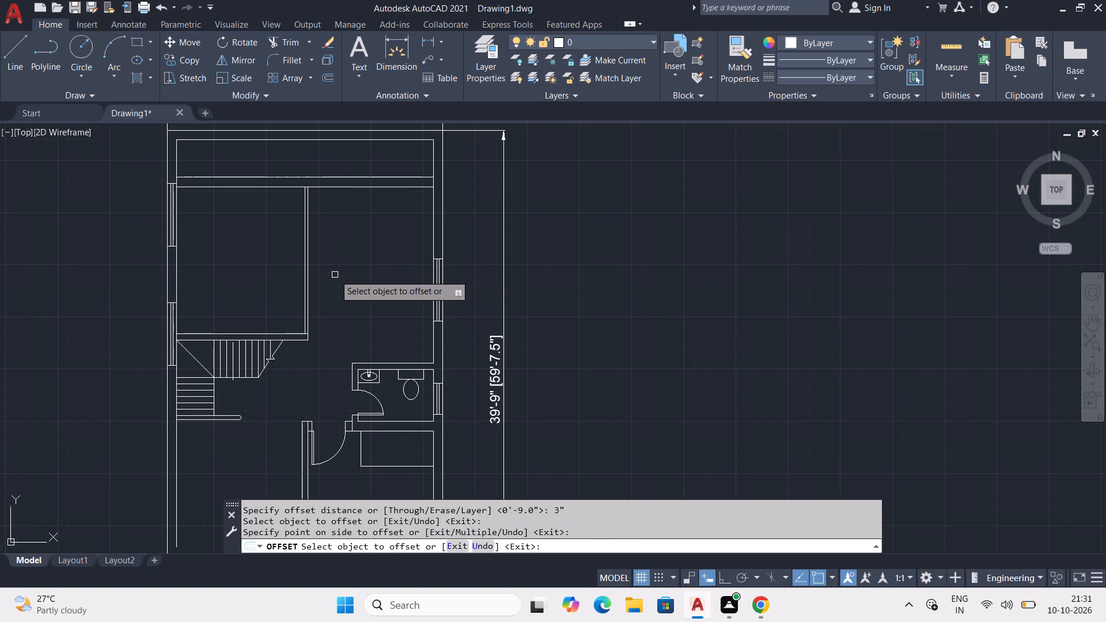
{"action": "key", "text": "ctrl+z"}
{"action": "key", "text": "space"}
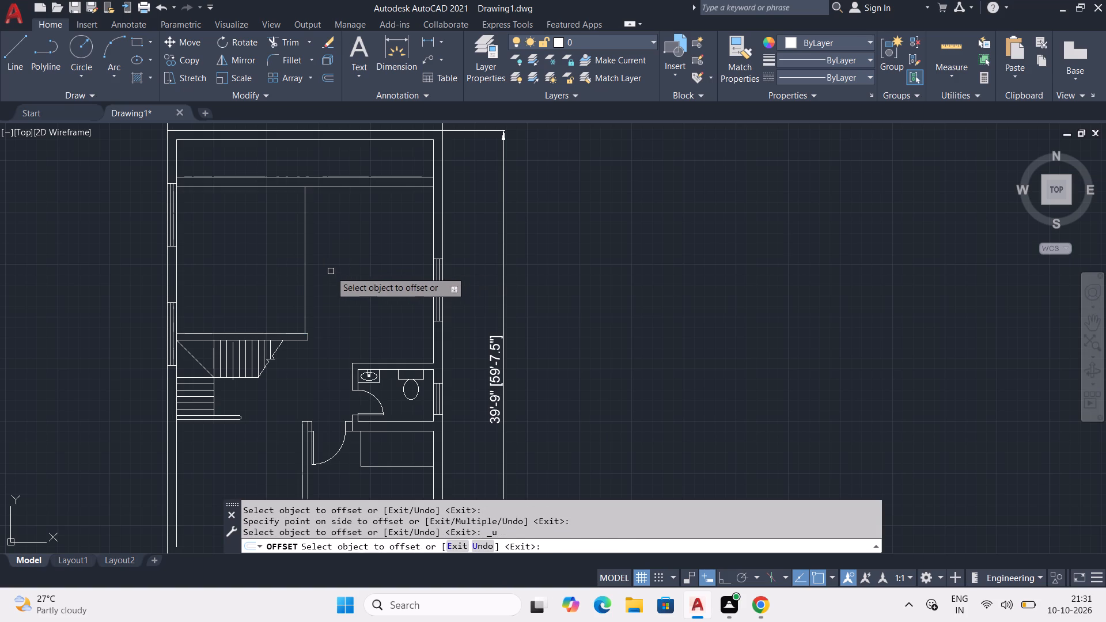
Offset the vertical line 3' to the east.
{"action": "key", "text": "space"}
{"action": "key", "text": "3"}
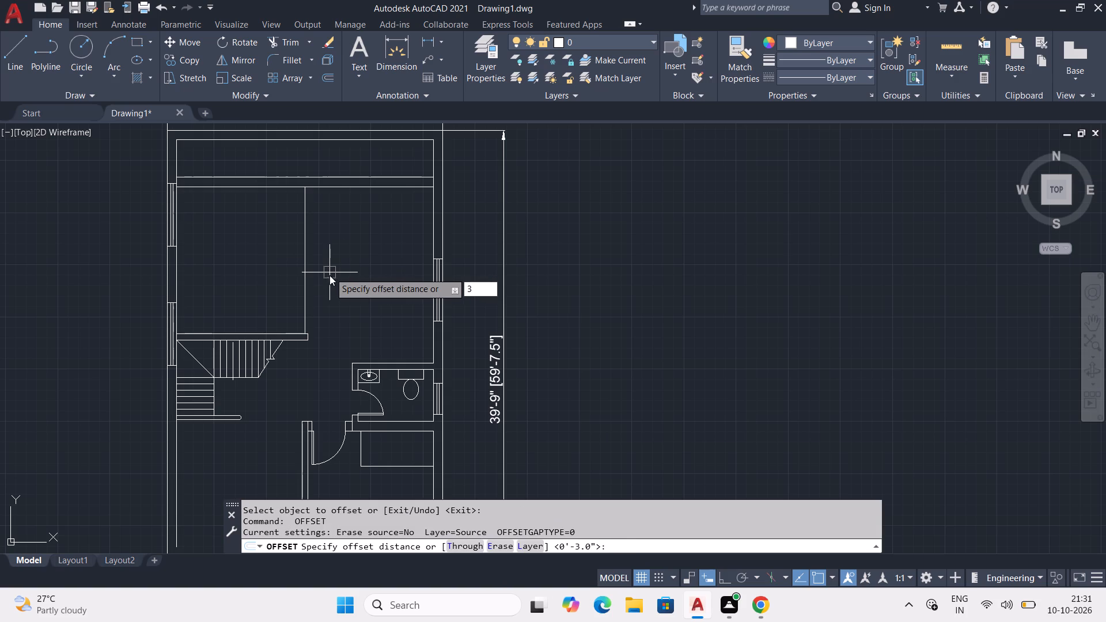
{"action": "key", "text": "apostrophe"}
{"action": "key", "text": "space"}
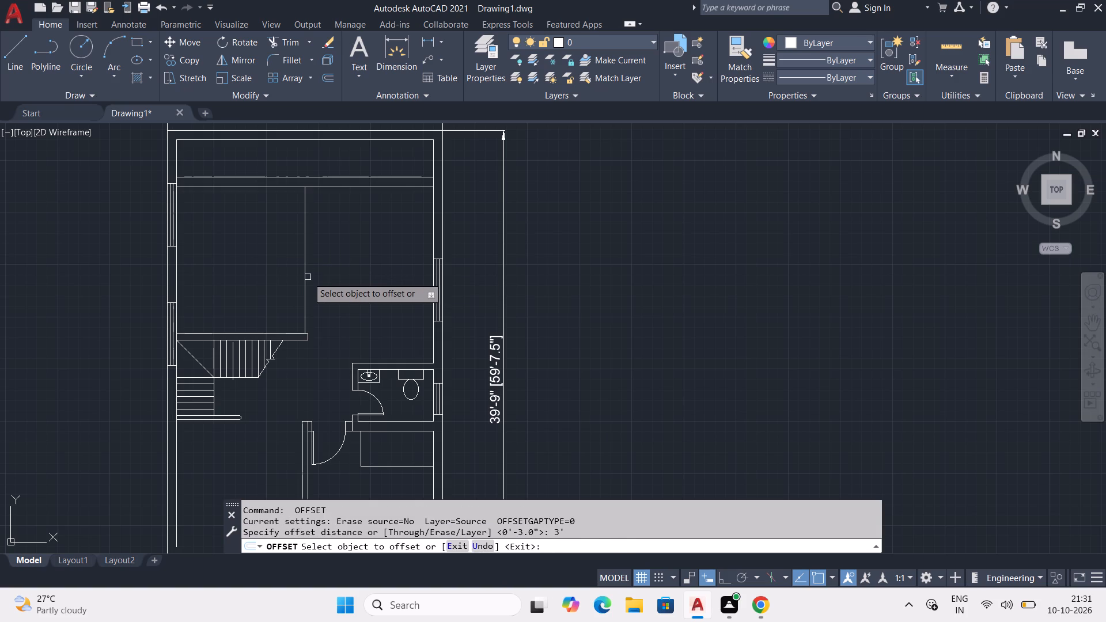
{"action": "left_click", "coordinate": [305, 282]}
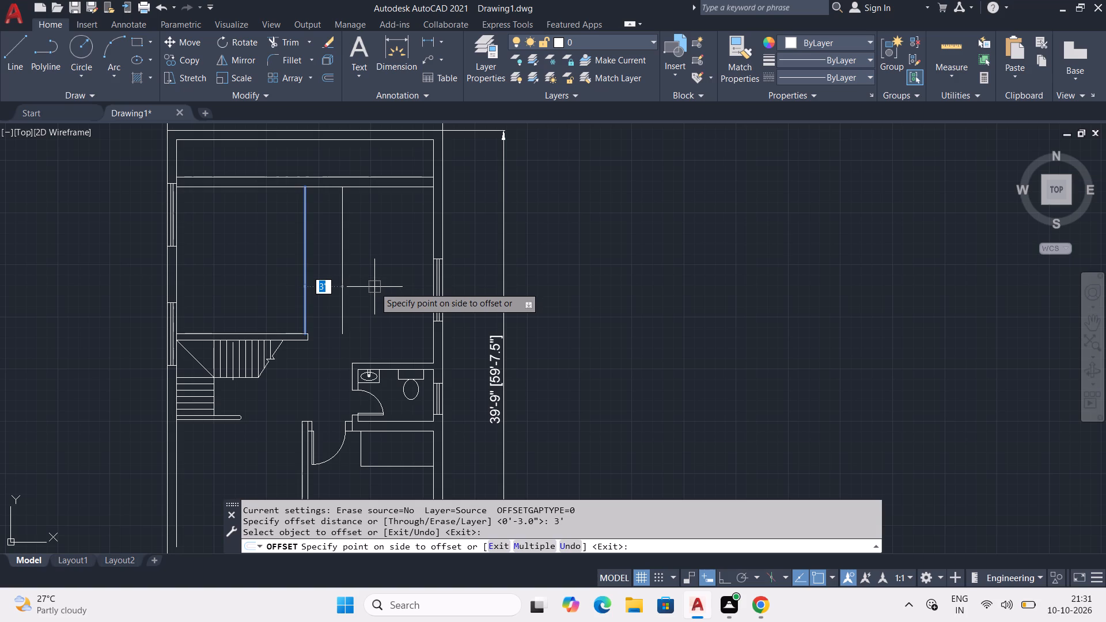
{"action": "left_click", "coordinate": [374, 287]}
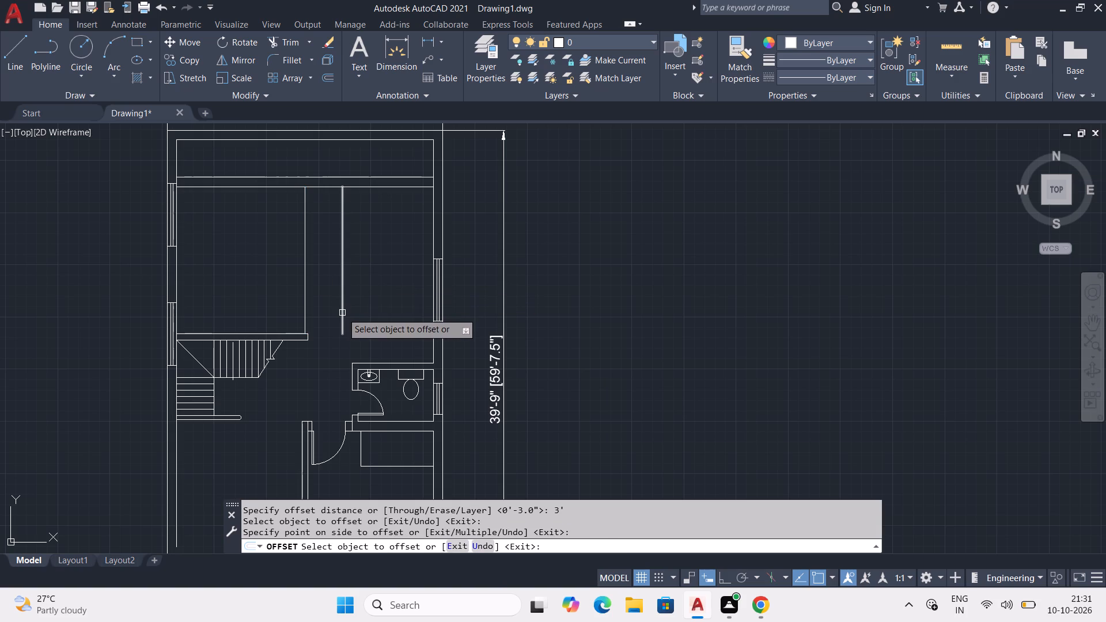
Erase the original vertical line at the middle of the north room, keeping its offset copy.
{"action": "left_click", "coordinate": [305, 313]}
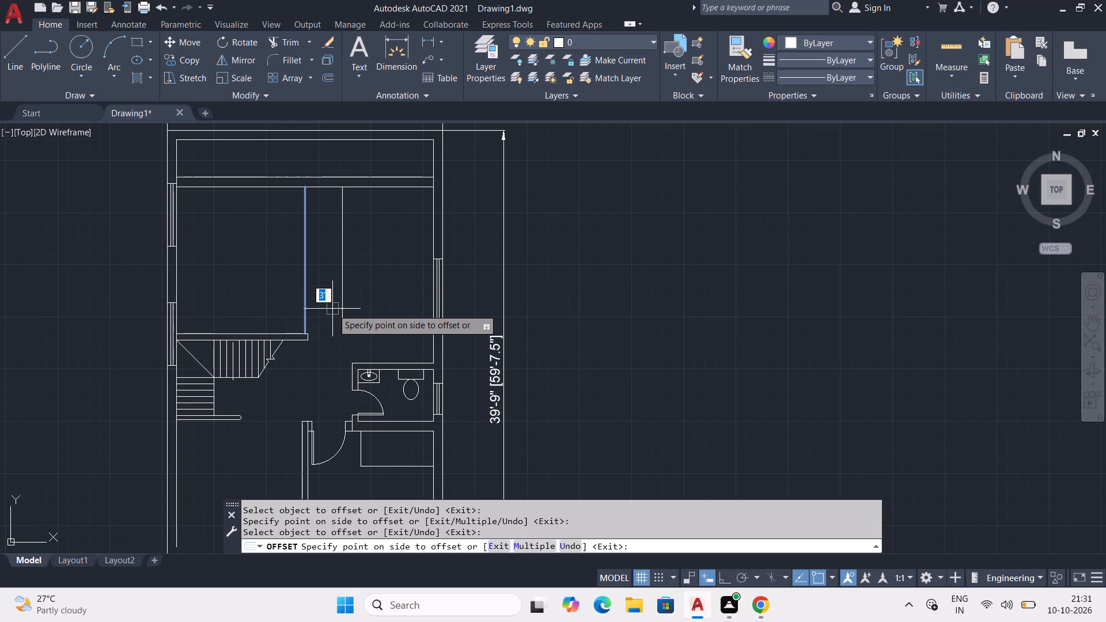
{"action": "key", "text": "Delete"}
{"action": "key", "text": "Escape"}
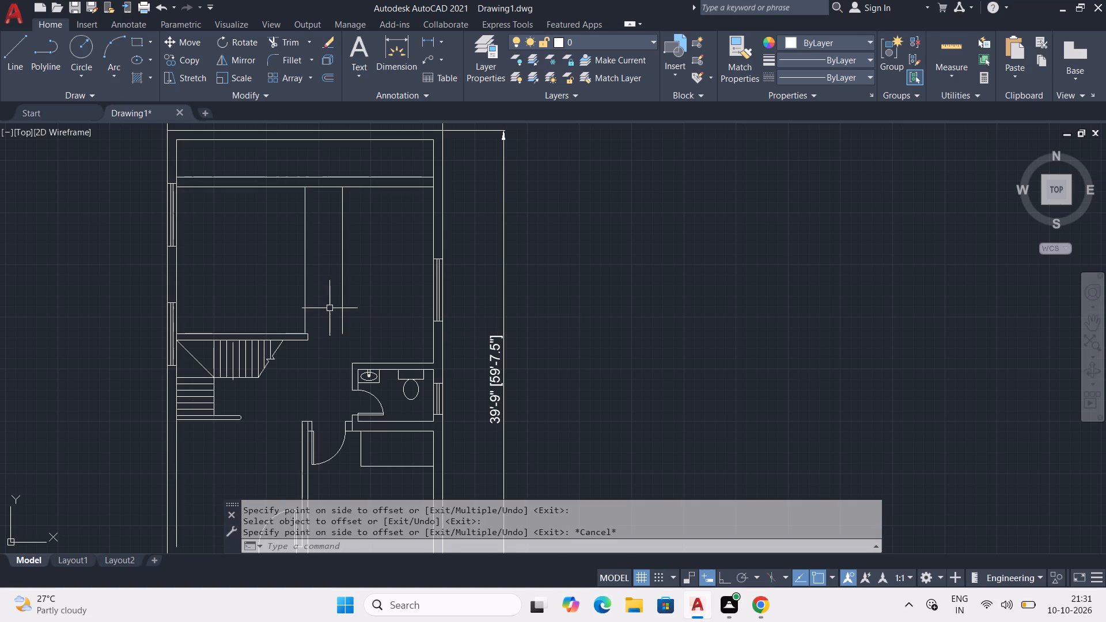
{"action": "left_click", "coordinate": [305, 281]}
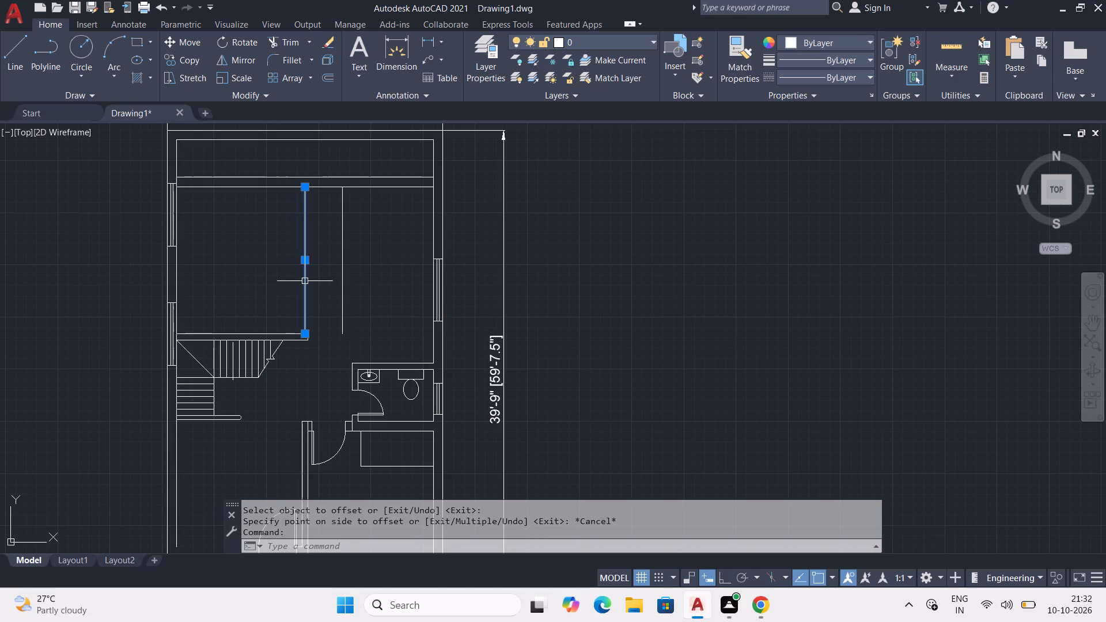
{"action": "key", "text": "Delete"}
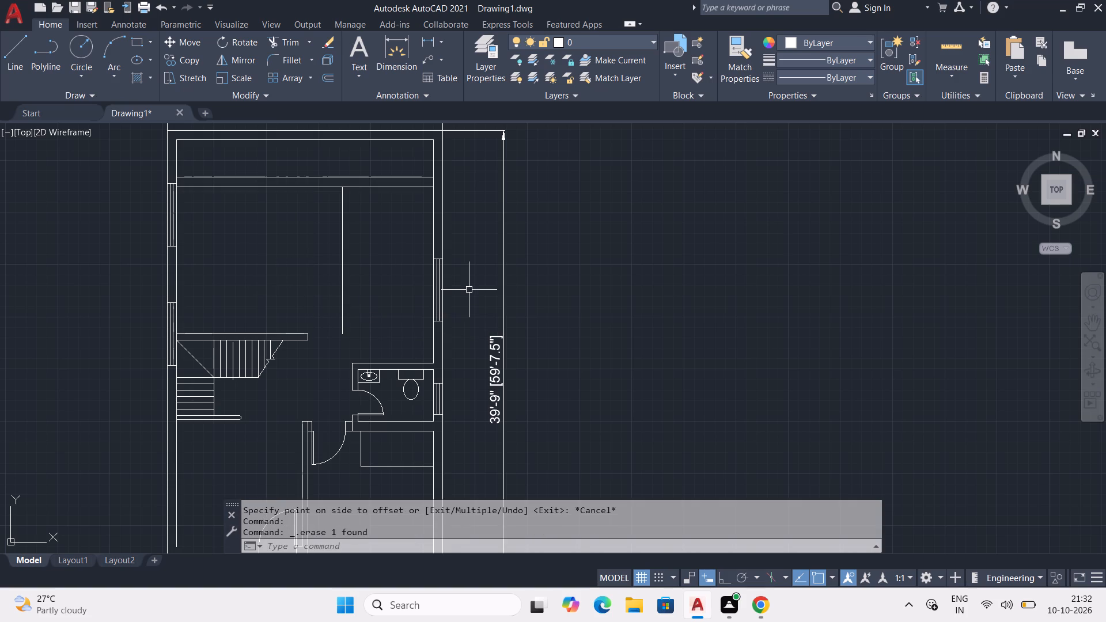
Move the bathroom's outer north wall line north, about level with the staircase's upper partition.
{"action": "scroll", "coordinate": [388, 267], "scroll_direction": "up", "scroll_amount": 1}
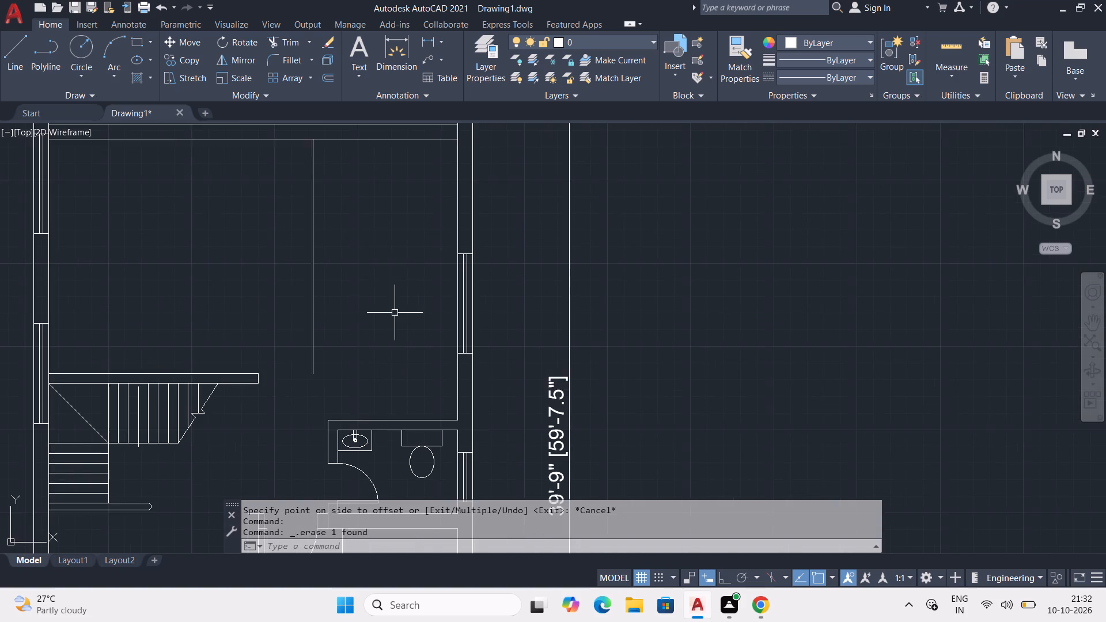
{"action": "middle_click_drag", "start_coordinate": [392, 323], "coordinate": [384, 262]}
{"action": "left_click", "coordinate": [364, 361]}
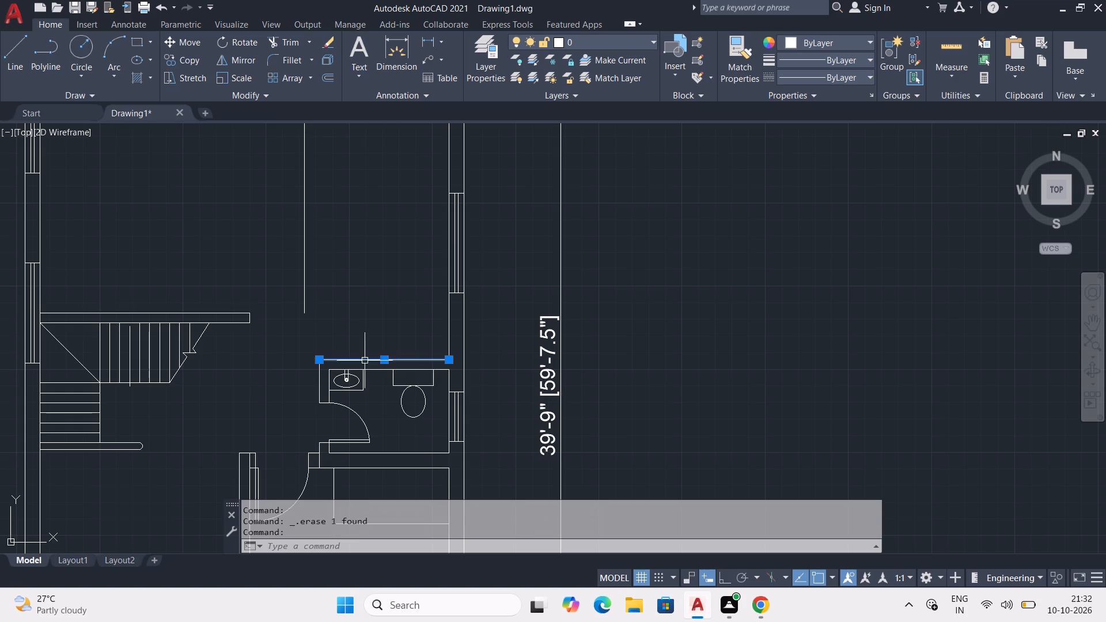
{"action": "left_click", "coordinate": [186, 43]}
{"action": "left_click", "coordinate": [377, 360]}
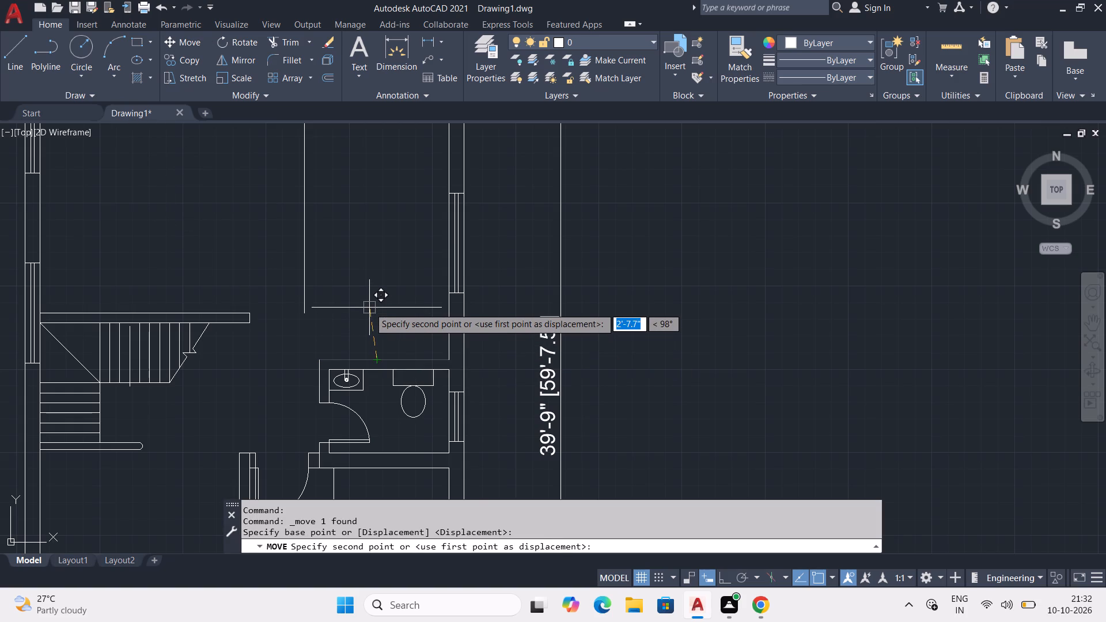
{"action": "left_click", "coordinate": [370, 314]}
Join the offset vertical line and the moved horizontal line in a square corner with a zero-radius Fillet.
{"action": "scroll", "coordinate": [323, 318], "scroll_direction": "up", "scroll_amount": 4}
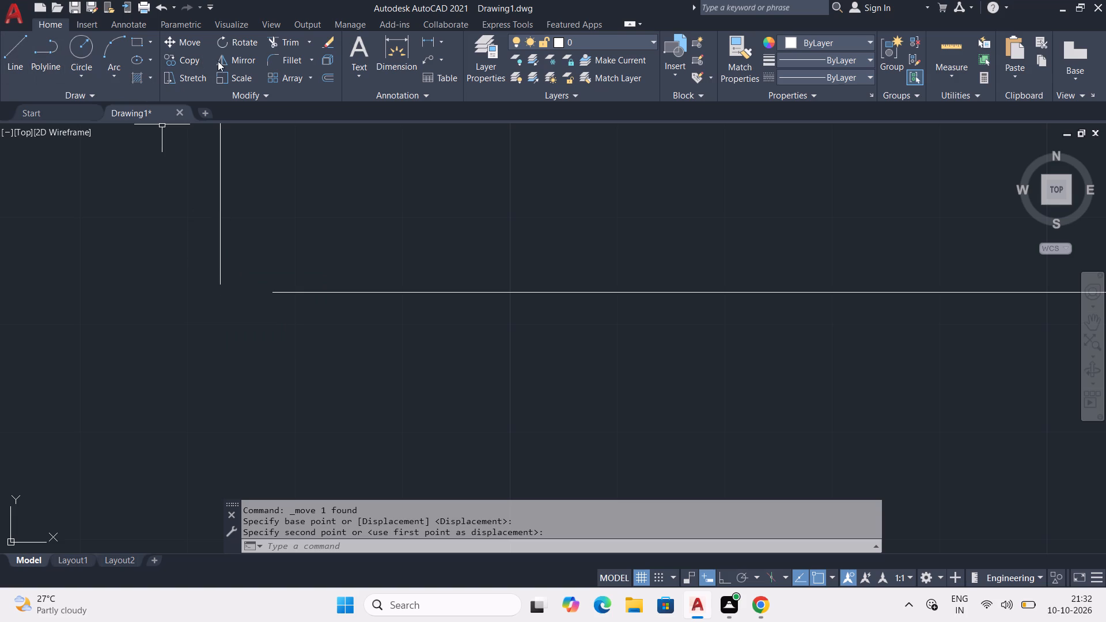
{"action": "left_click", "coordinate": [296, 59]}
{"action": "left_click", "coordinate": [216, 217]}
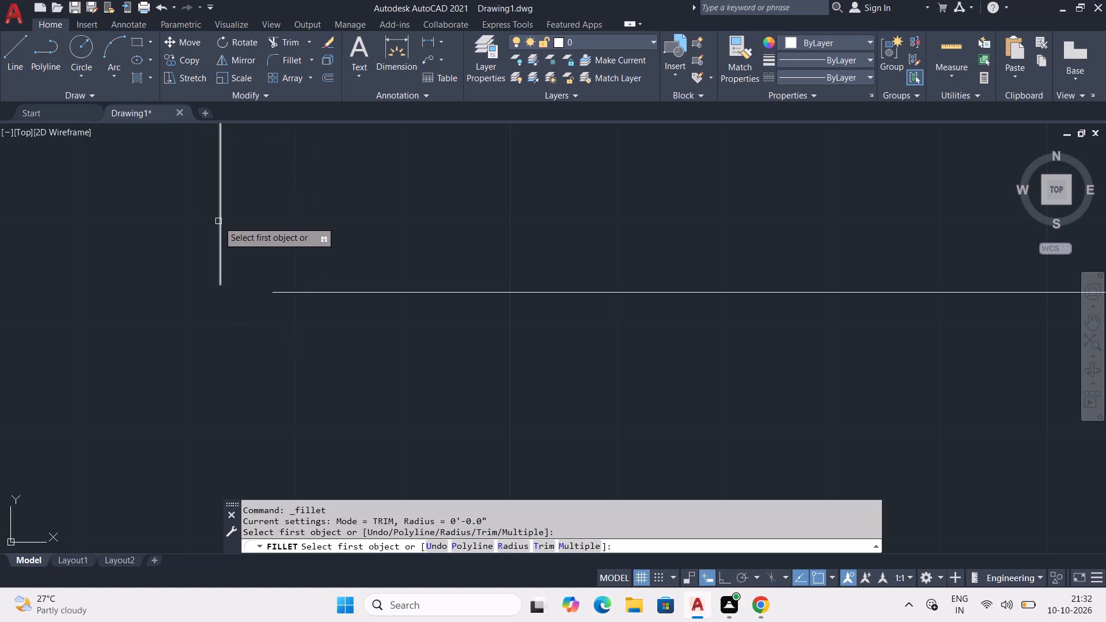
{"action": "left_click", "coordinate": [218, 221]}
{"action": "left_click", "coordinate": [294, 293]}
Extend the new northeast room's south line east to meet the inner face of the east wall.
{"action": "scroll", "coordinate": [661, 402], "scroll_direction": "down", "scroll_amount": 3}
{"action": "middle_click_drag", "start_coordinate": [712, 389], "coordinate": [704, 387]}
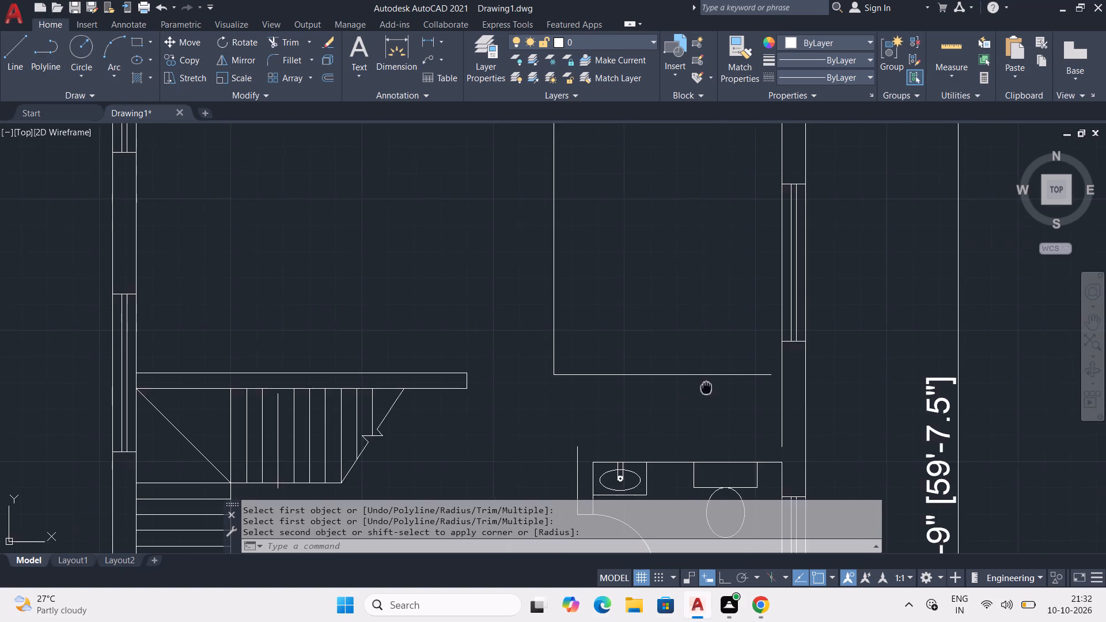
{"action": "middle_click_drag", "start_coordinate": [704, 387], "coordinate": [654, 385]}
{"action": "key", "text": "e"}
{"action": "key", "text": "x"}
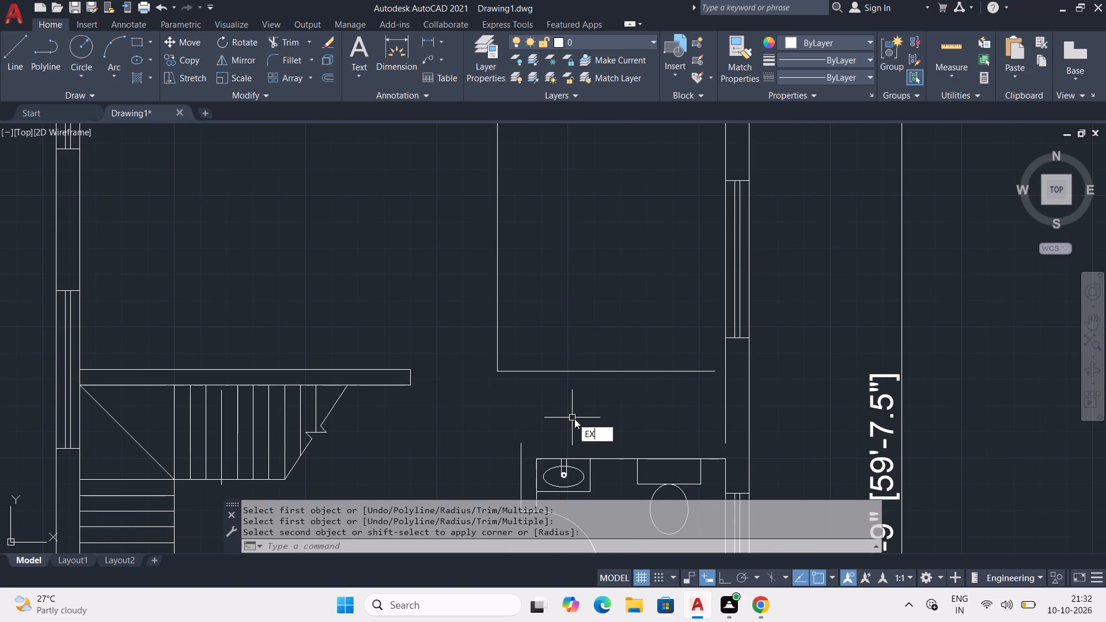
{"action": "key", "text": "space"}
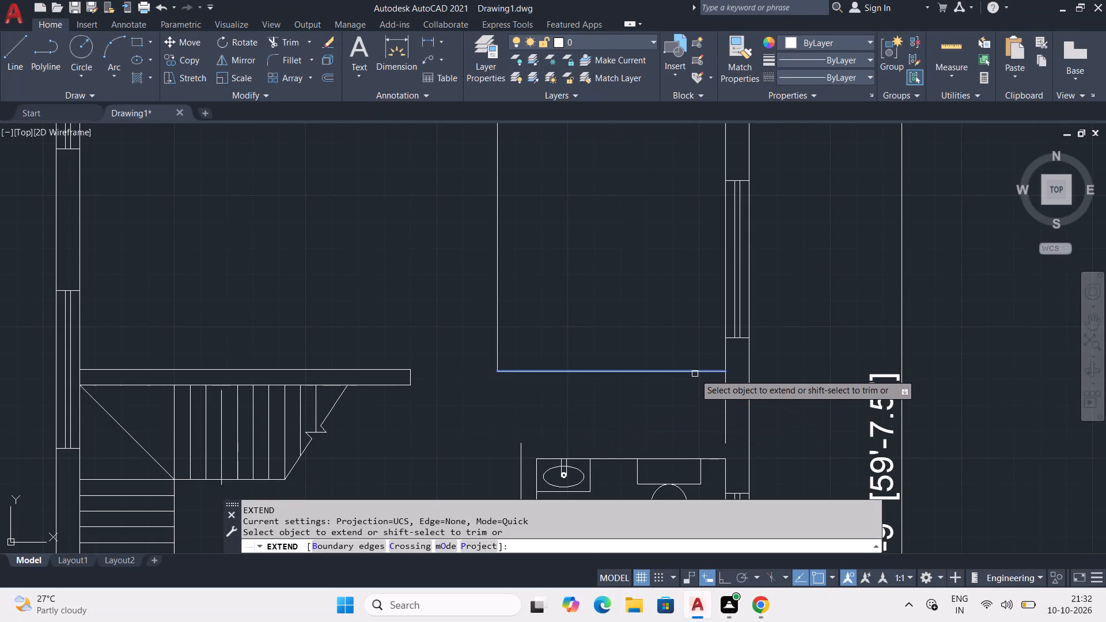
{"action": "left_click", "coordinate": [695, 374]}
{"action": "key", "text": "space"}
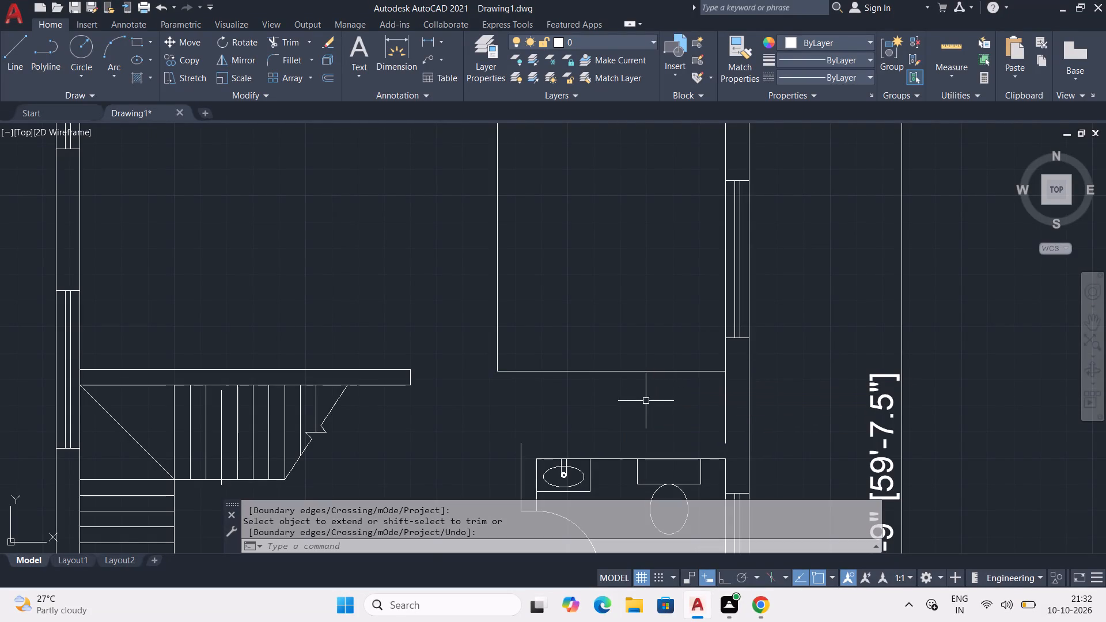
Offset the northeast room's south line 6" to the north and its west line 6" to the west.
{"action": "key", "text": "o"}
{"action": "type", "text": "F"}
{"action": "key", "text": "space"}
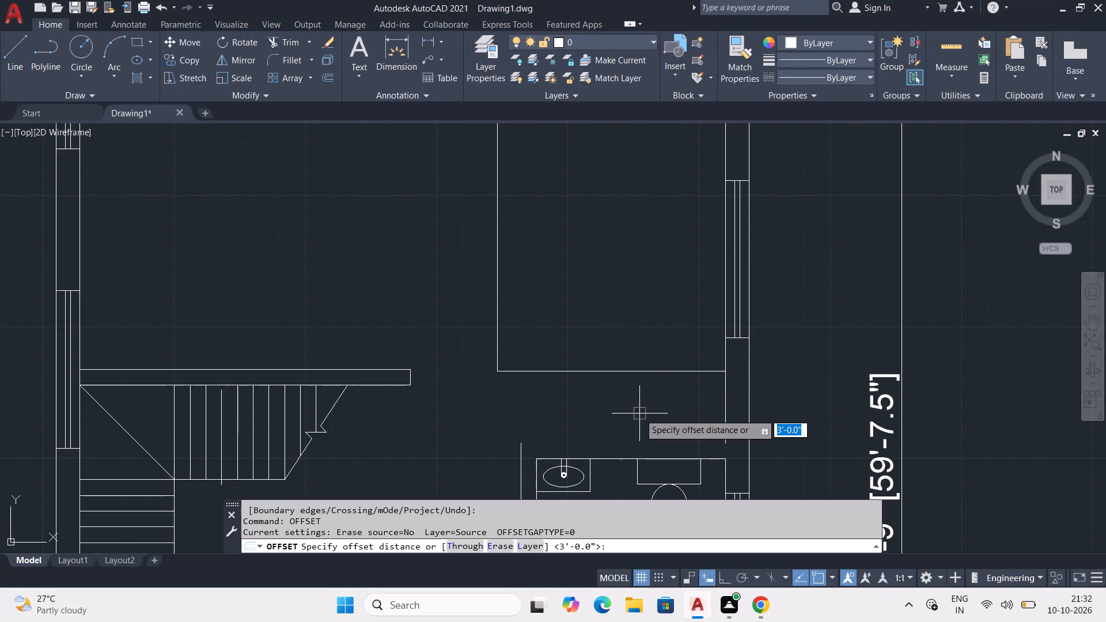
{"action": "key", "text": "6"}
{"action": "key", "text": "shift+quotedbl"}
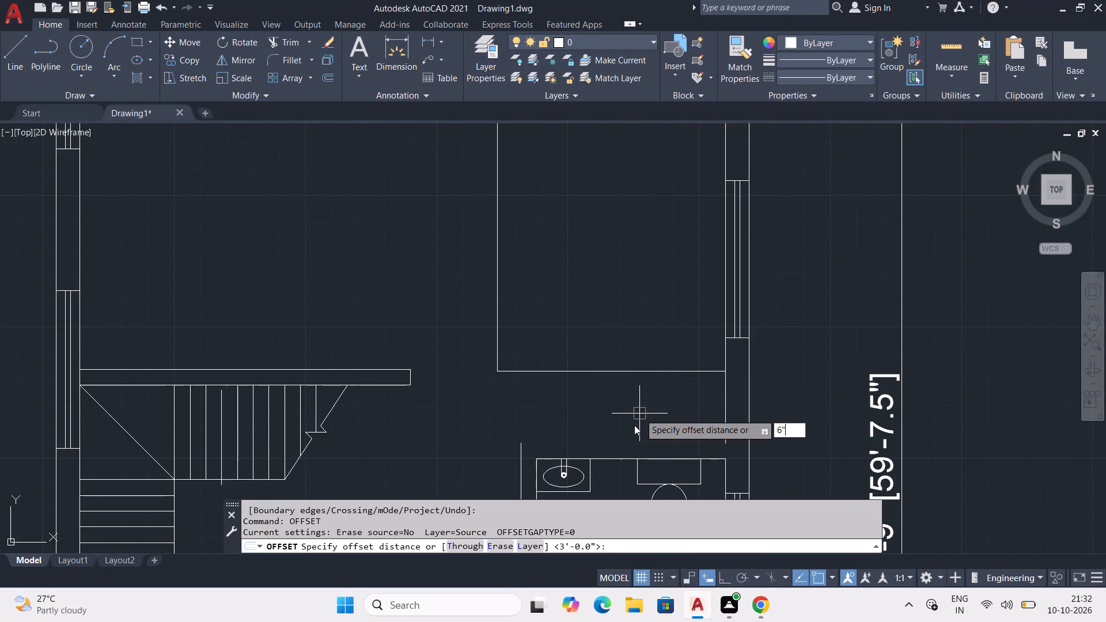
{"action": "key", "text": "space"}
{"action": "left_click", "coordinate": [639, 370]}
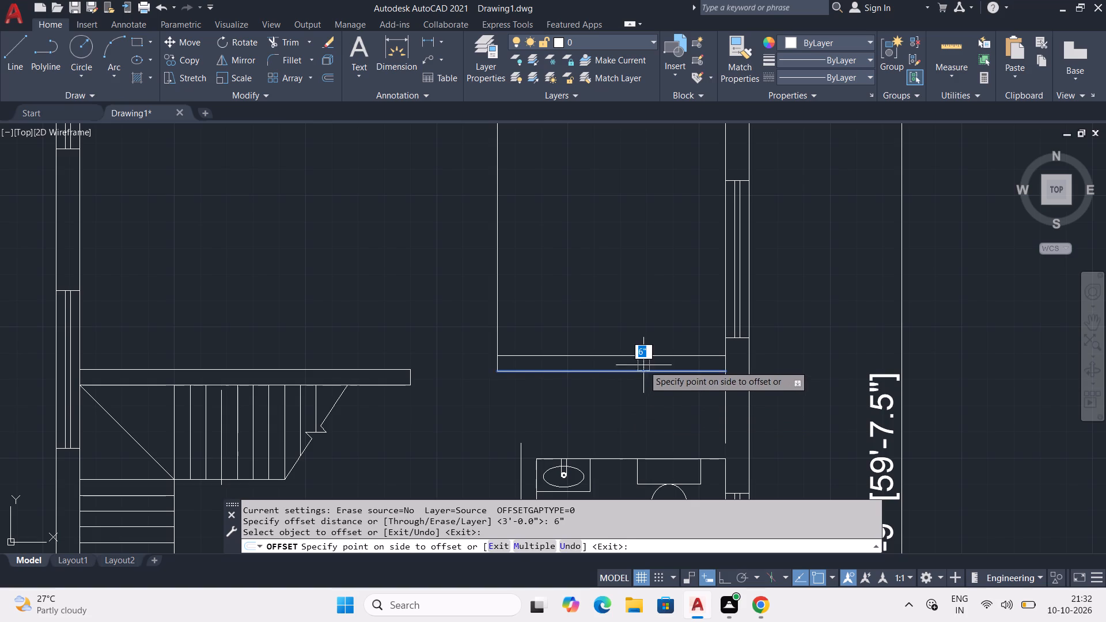
{"action": "left_click", "coordinate": [647, 362]}
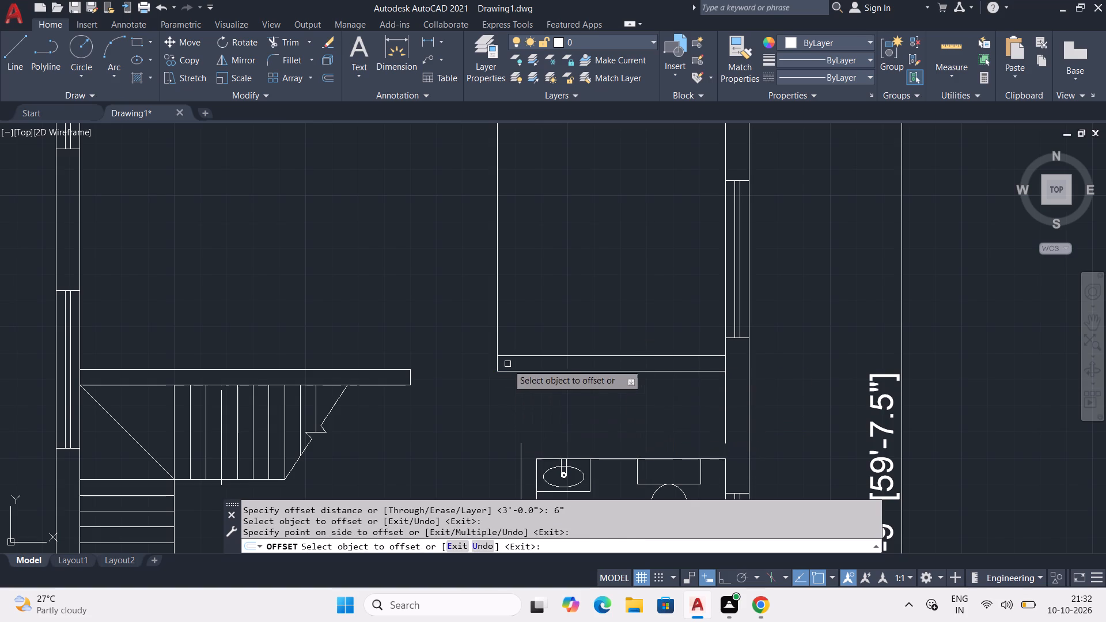
{"action": "left_click", "coordinate": [498, 329]}
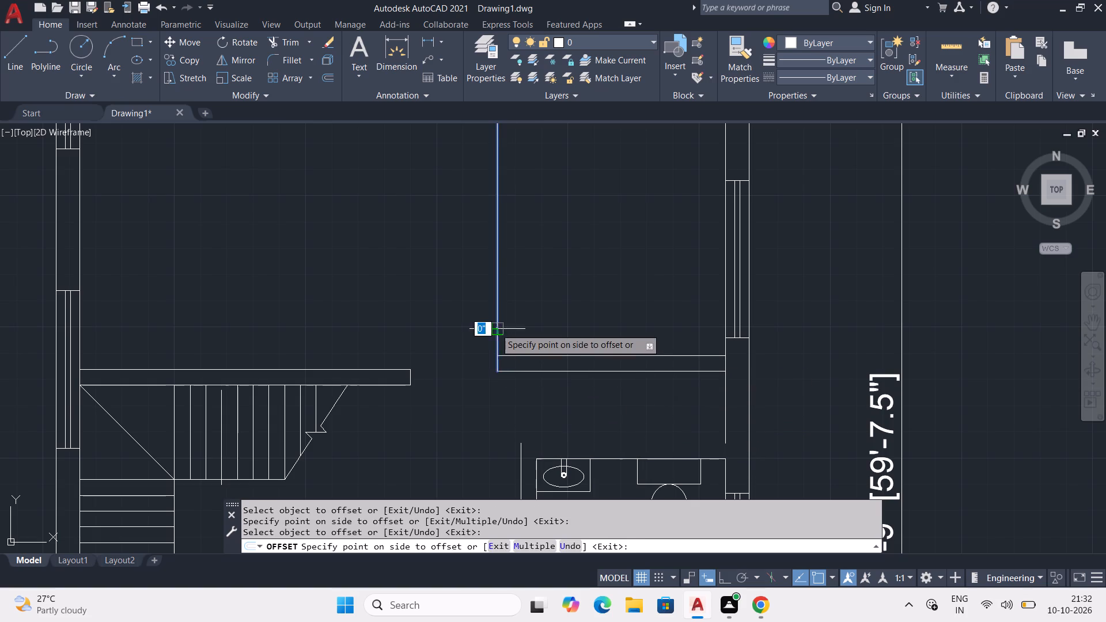
{"action": "left_click", "coordinate": [483, 328]}
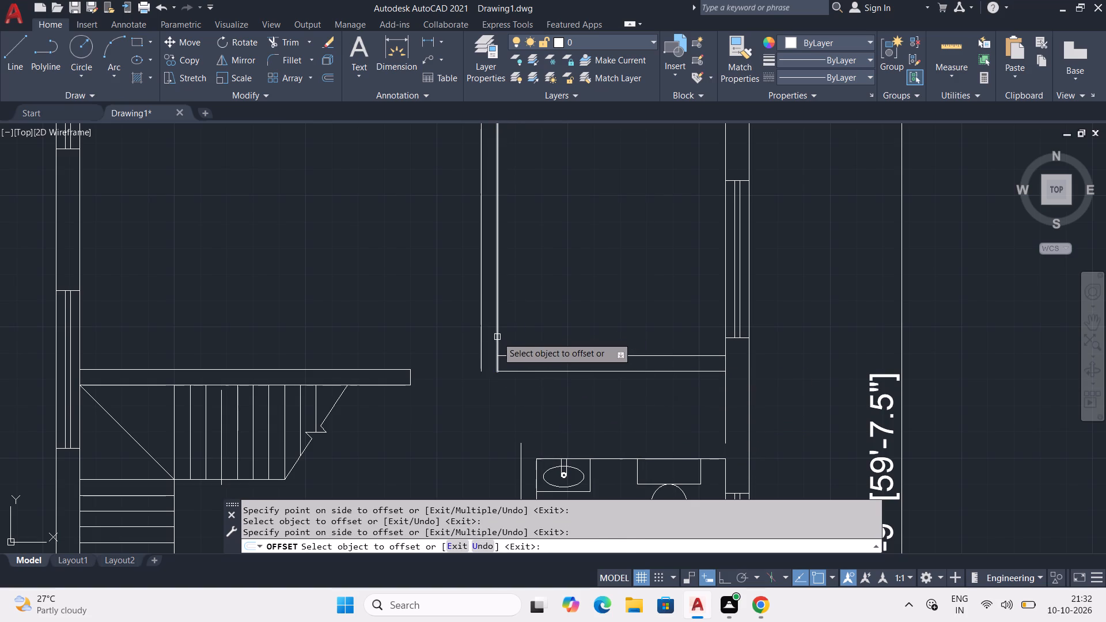
{"action": "key", "text": "grave"}
{"action": "key", "text": "Escape"}
Measure the clear dimensions of the new northeast room.
{"action": "left_click", "coordinate": [944, 43]}
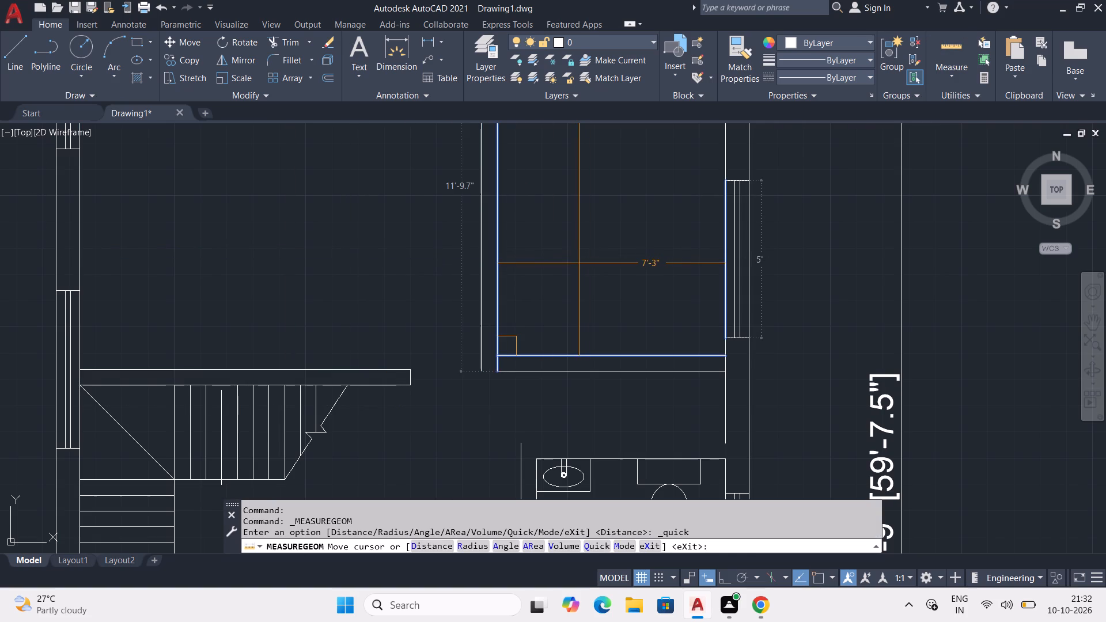
{"action": "middle_click_drag", "start_coordinate": [577, 271], "coordinate": [558, 445]}
{"action": "key", "text": "Escape"}
Move the upper line of the northeast room's south wall 1' roughly northward.
{"action": "middle_click_drag", "start_coordinate": [567, 407], "coordinate": [592, 280]}
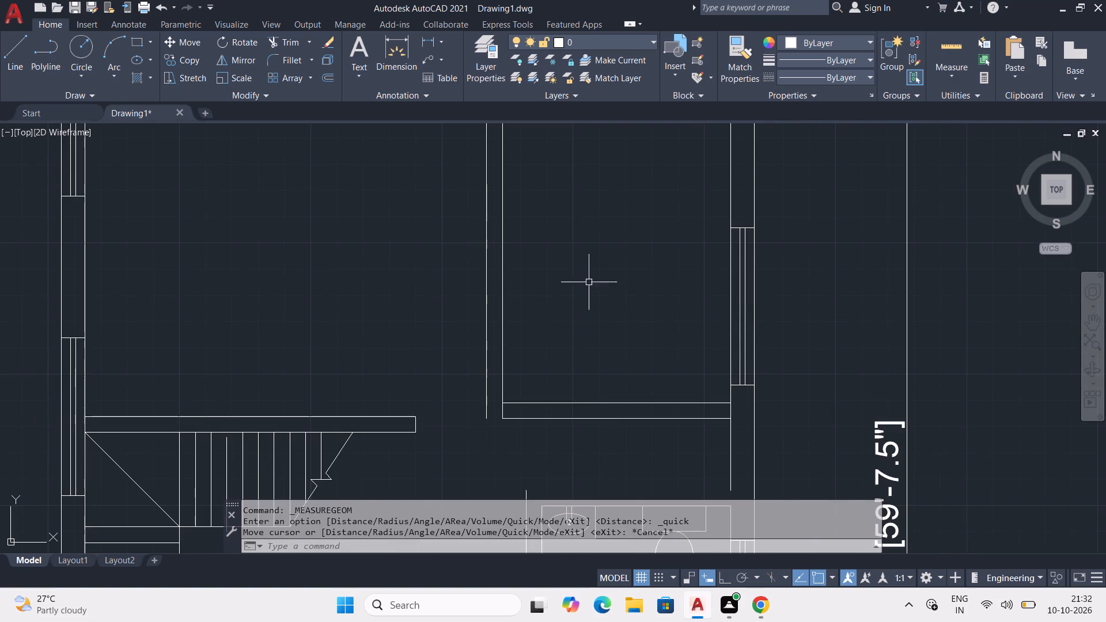
{"action": "left_click", "coordinate": [572, 401]}
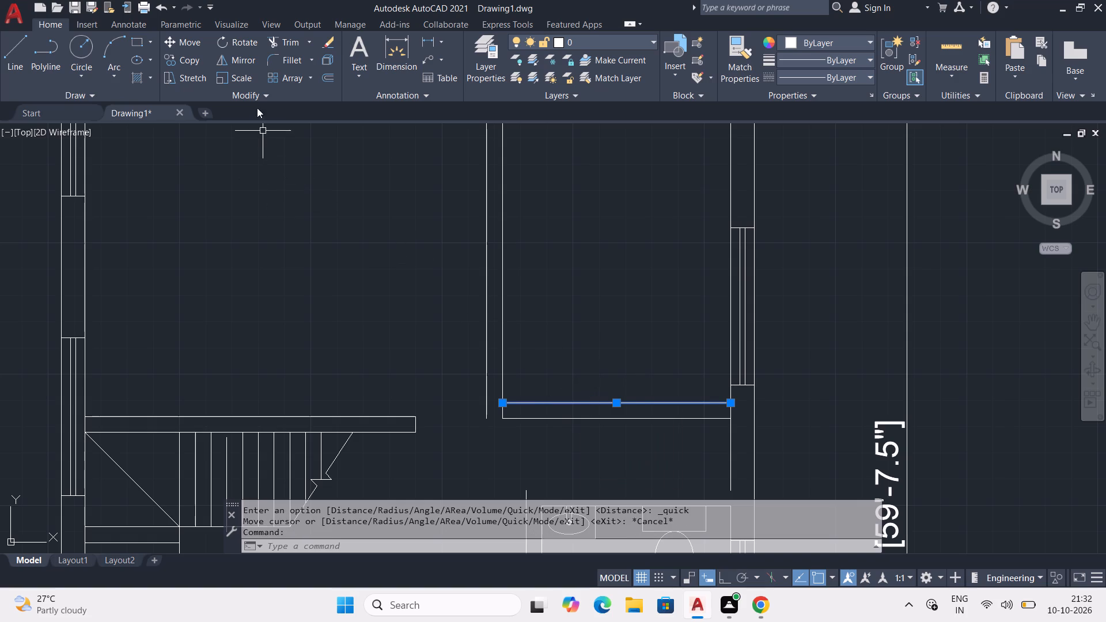
{"action": "left_click", "coordinate": [184, 39]}
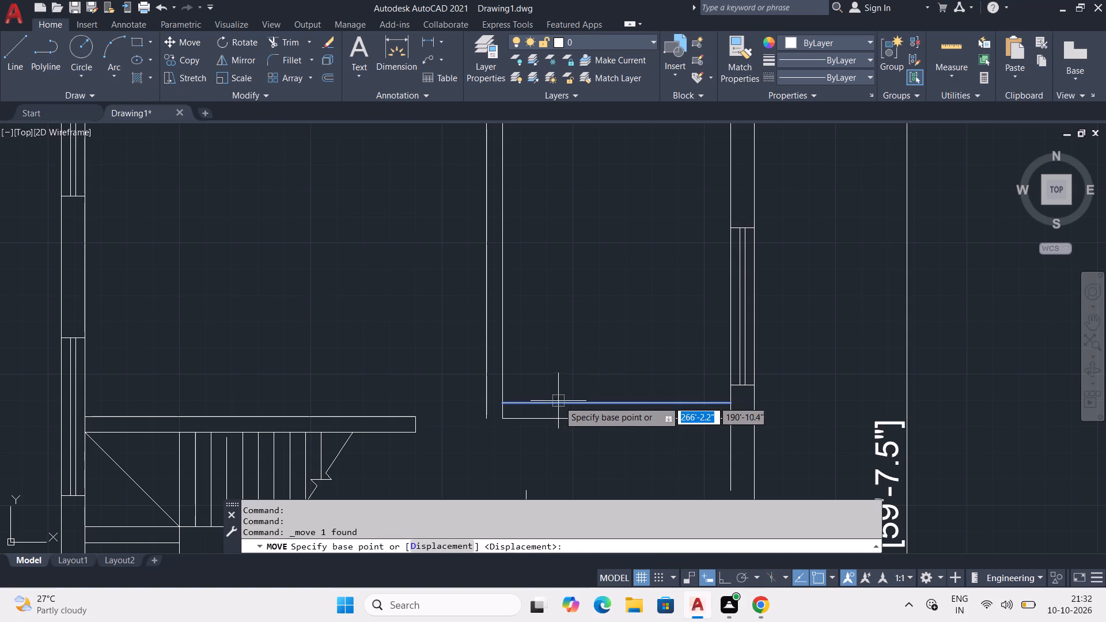
{"action": "left_click", "coordinate": [559, 402]}
{"action": "key", "text": "1"}
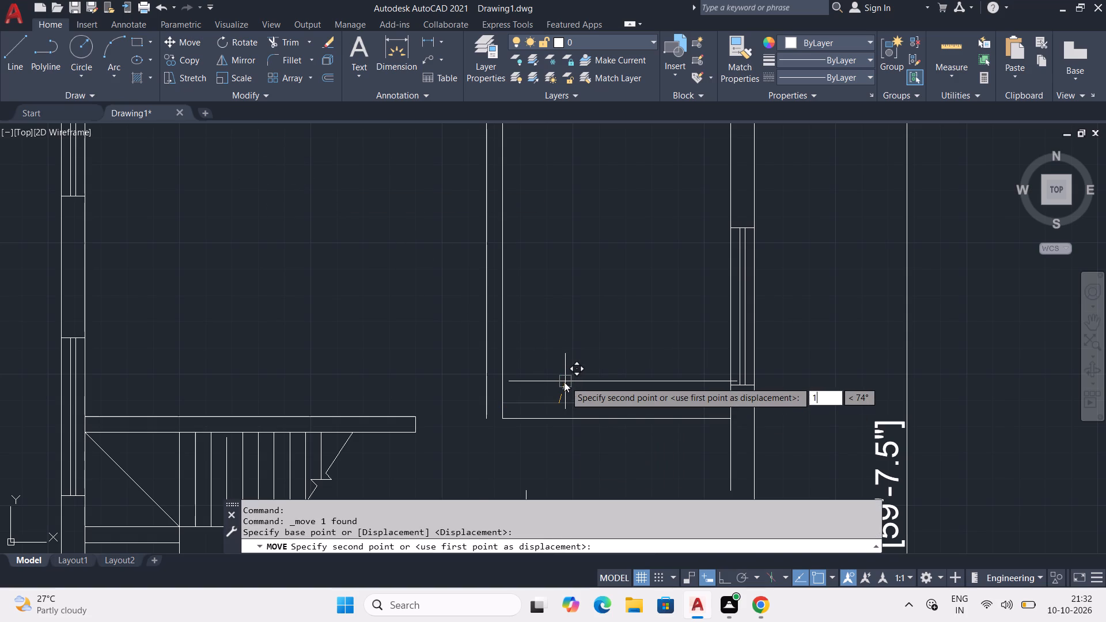
{"action": "key", "text": "apostrophe"}
{"action": "key", "text": "Return"}
Move the shifted line west so its west end sits on the room's inner vertical wall line.
{"action": "scroll", "coordinate": [569, 383], "scroll_direction": "up", "scroll_amount": 2}
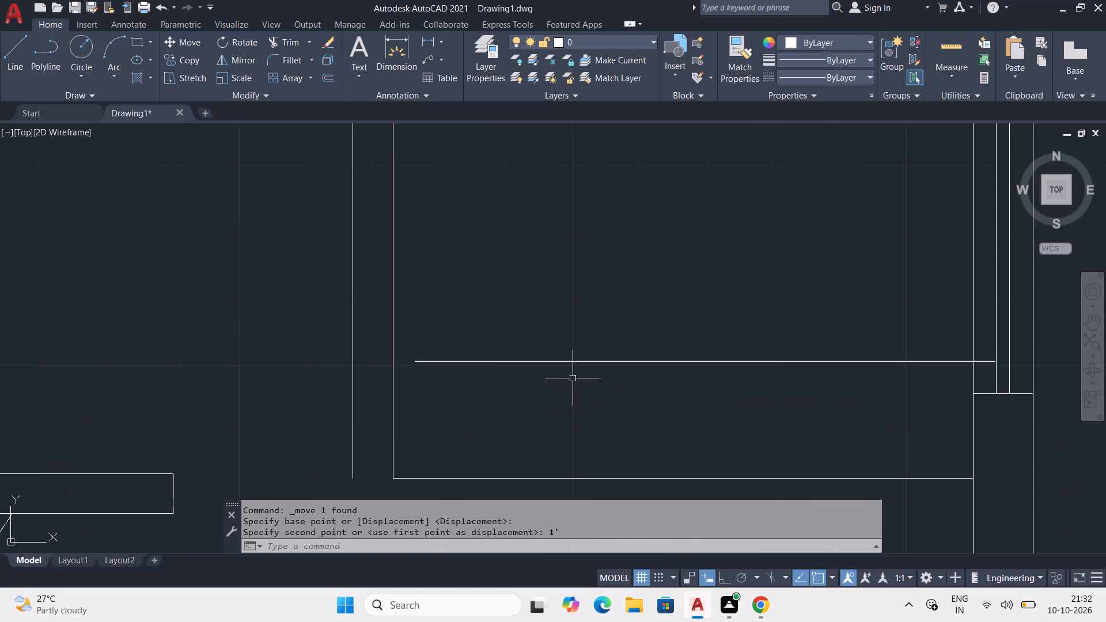
{"action": "left_click", "coordinate": [585, 359]}
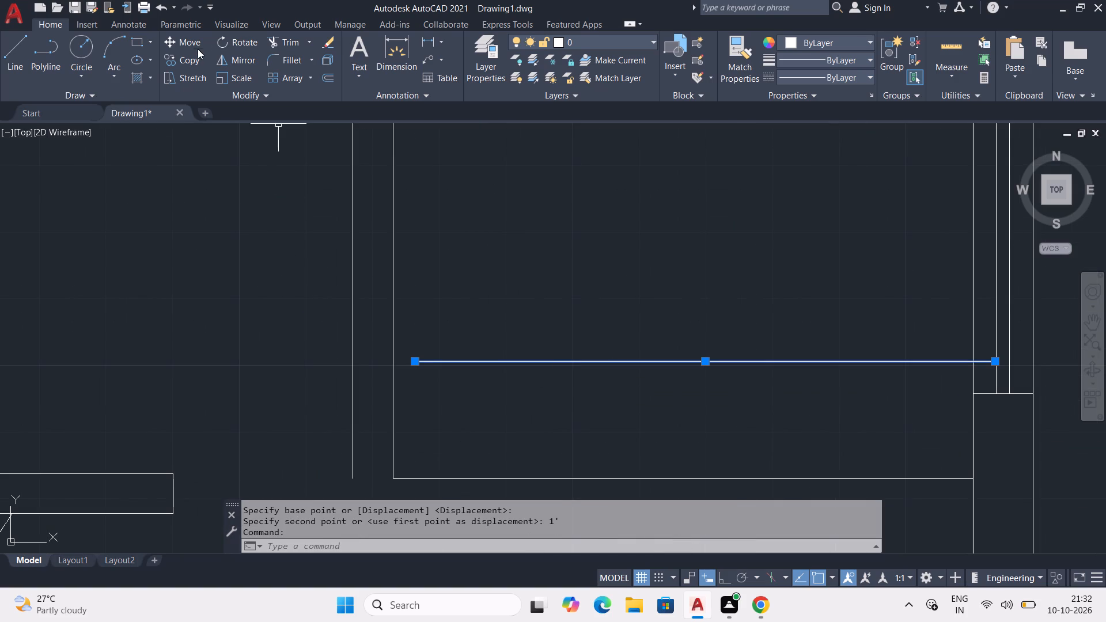
{"action": "left_click", "coordinate": [195, 44]}
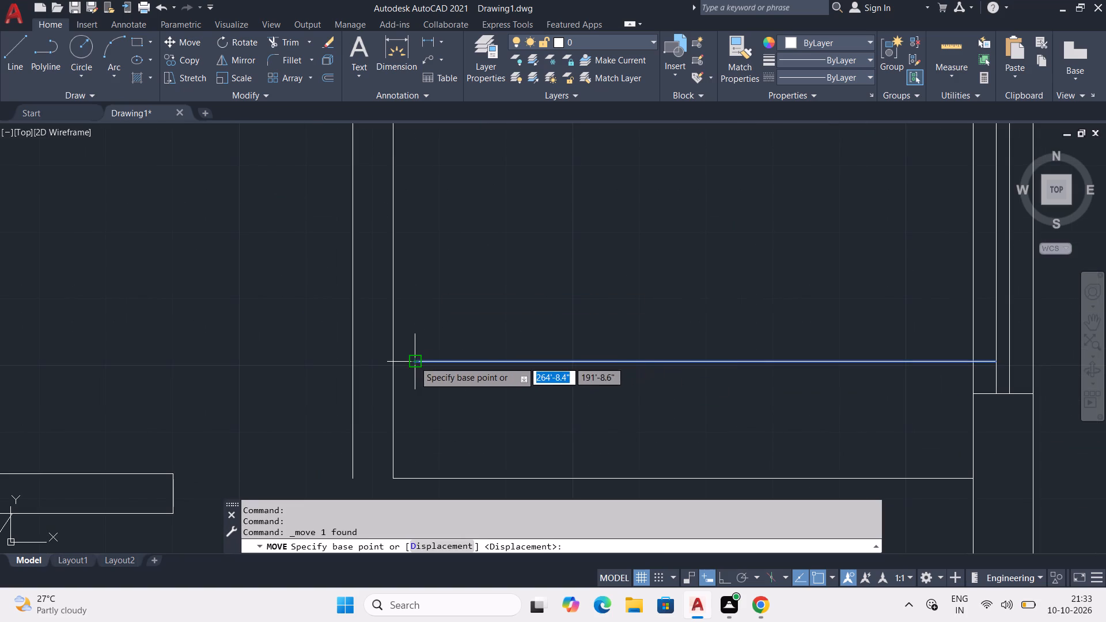
{"action": "left_click", "coordinate": [414, 361]}
{"action": "left_click", "coordinate": [392, 360]}
Erase the lower original line of the northeast room's south wall.
{"action": "middle_click_drag", "start_coordinate": [543, 458], "coordinate": [543, 427]}
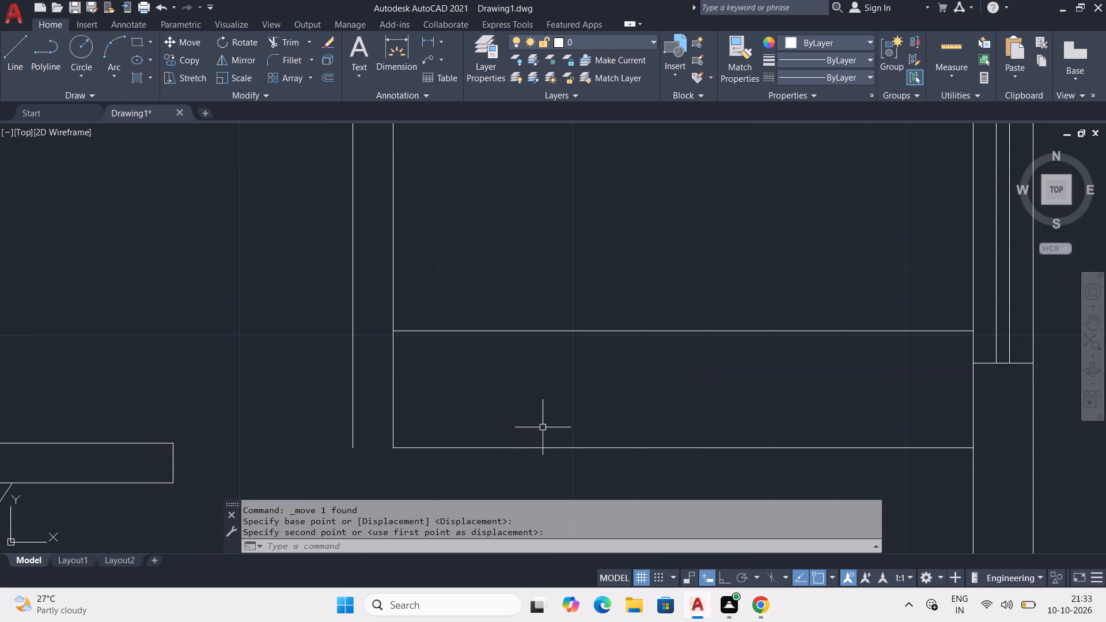
{"action": "left_click", "coordinate": [512, 447]}
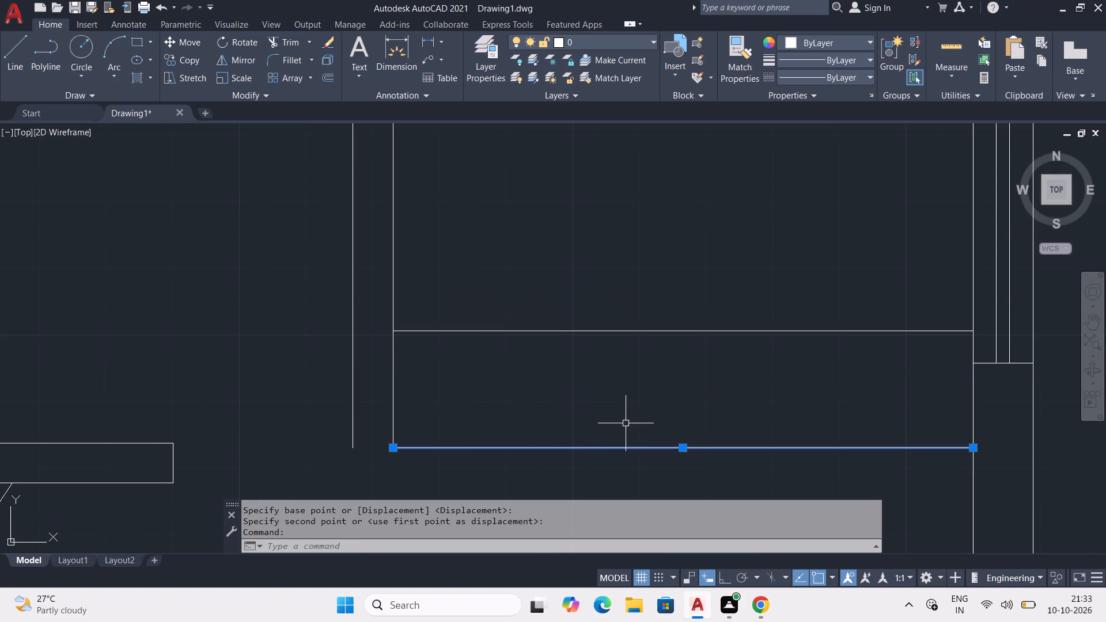
{"action": "key", "text": "BackSpace"}
{"action": "key", "text": "Delete"}
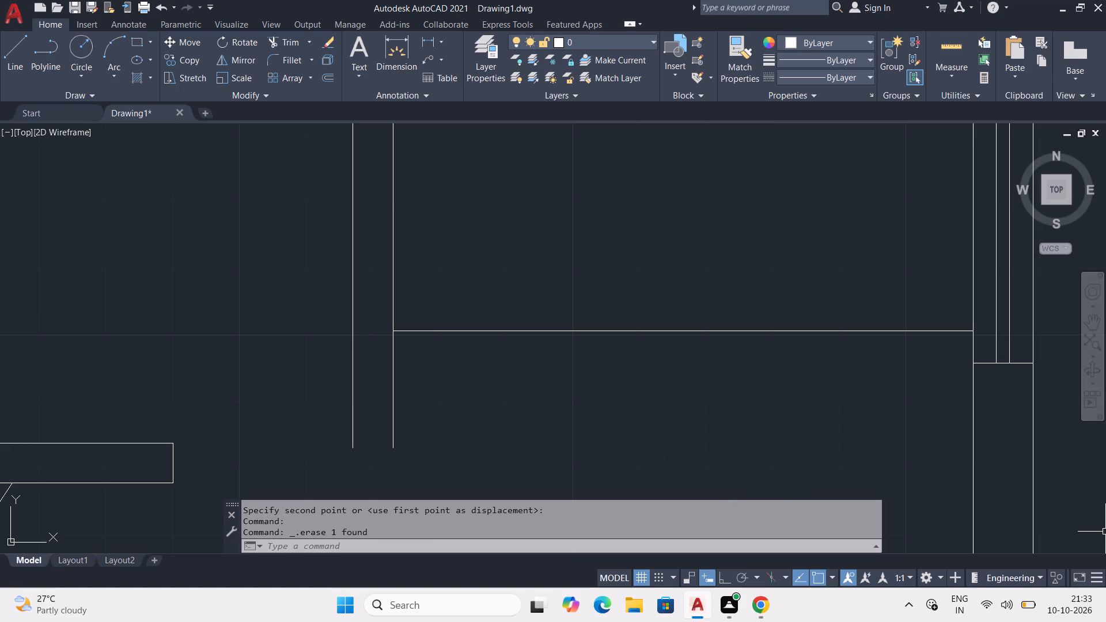
Offset the repositioned south wall line 6" to the north.
{"action": "type", "text": "OF"}
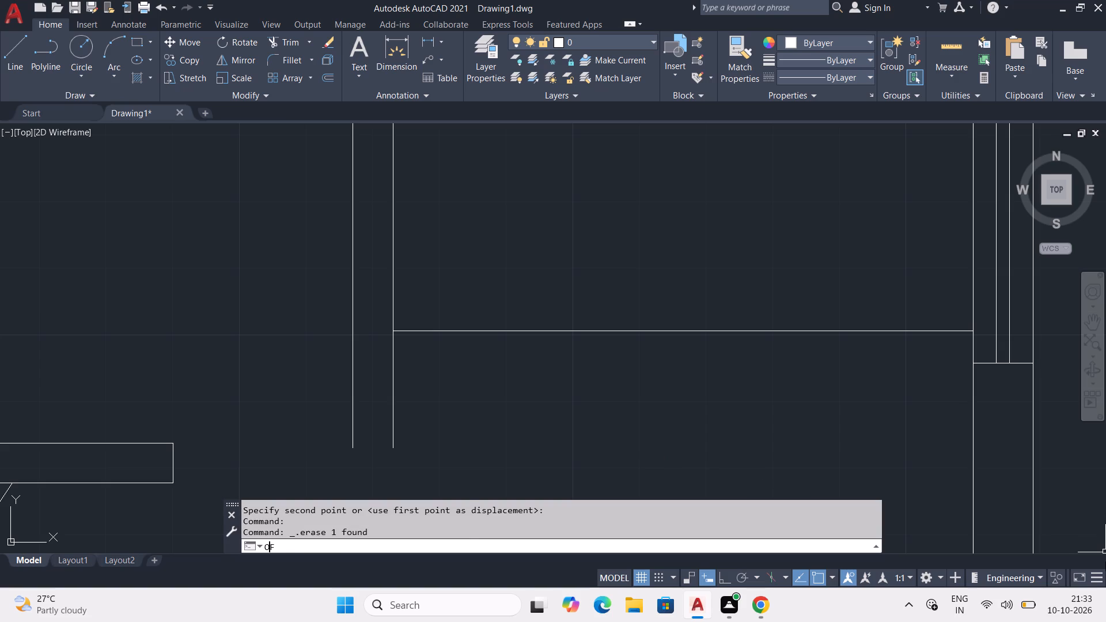
{"action": "key", "text": "space"}
{"action": "key", "text": "6"}
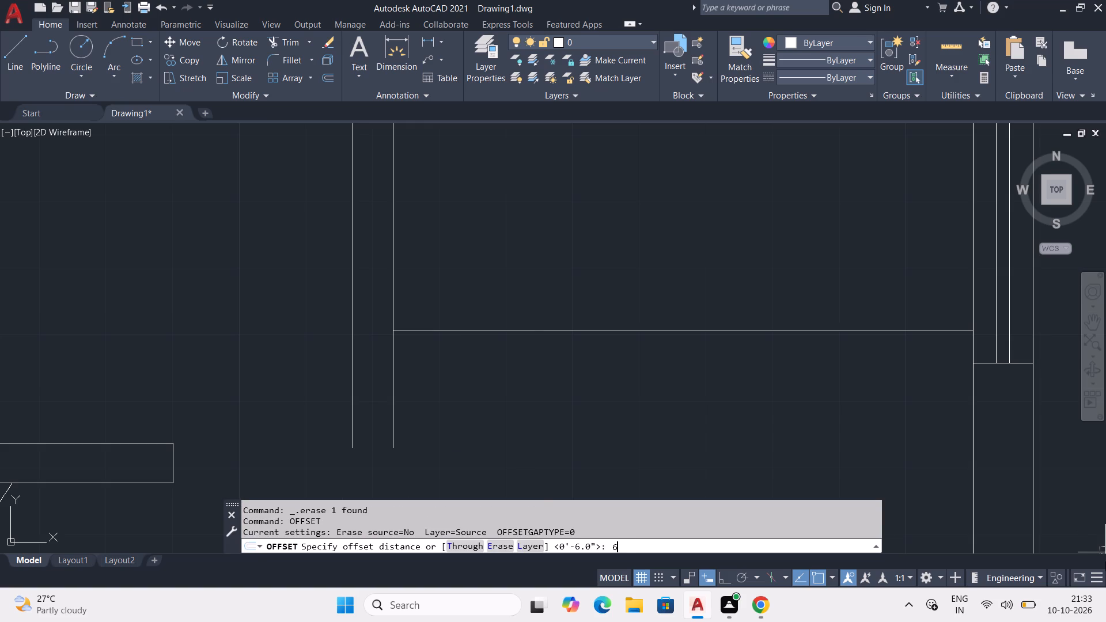
{"action": "key", "text": "shift+quotedbl"}
{"action": "key", "text": "Return"}
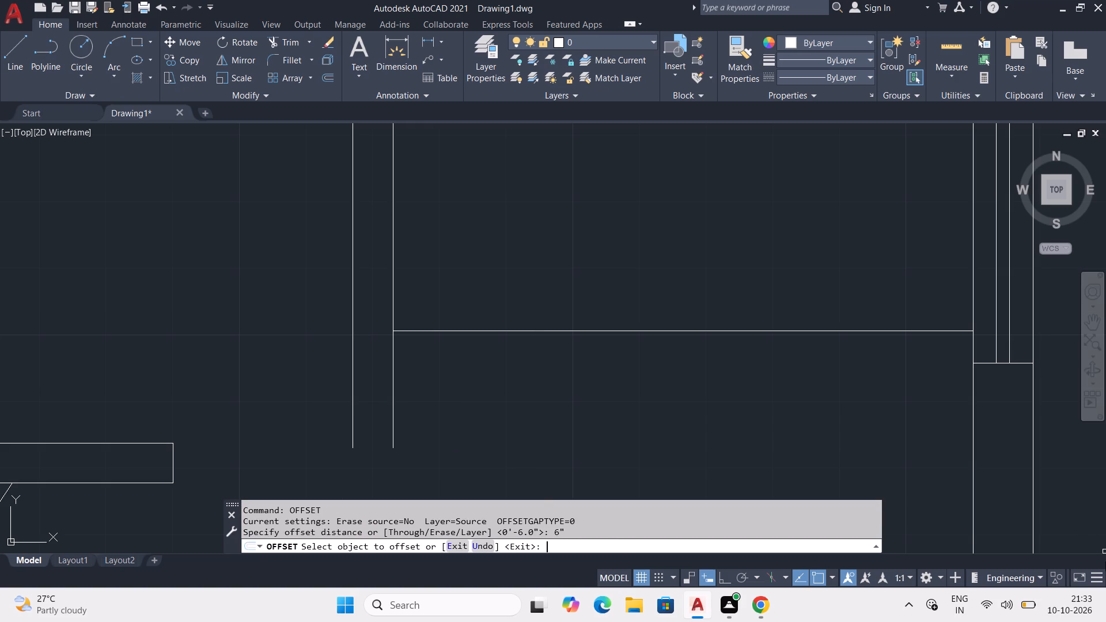
{"action": "left_click", "coordinate": [819, 331]}
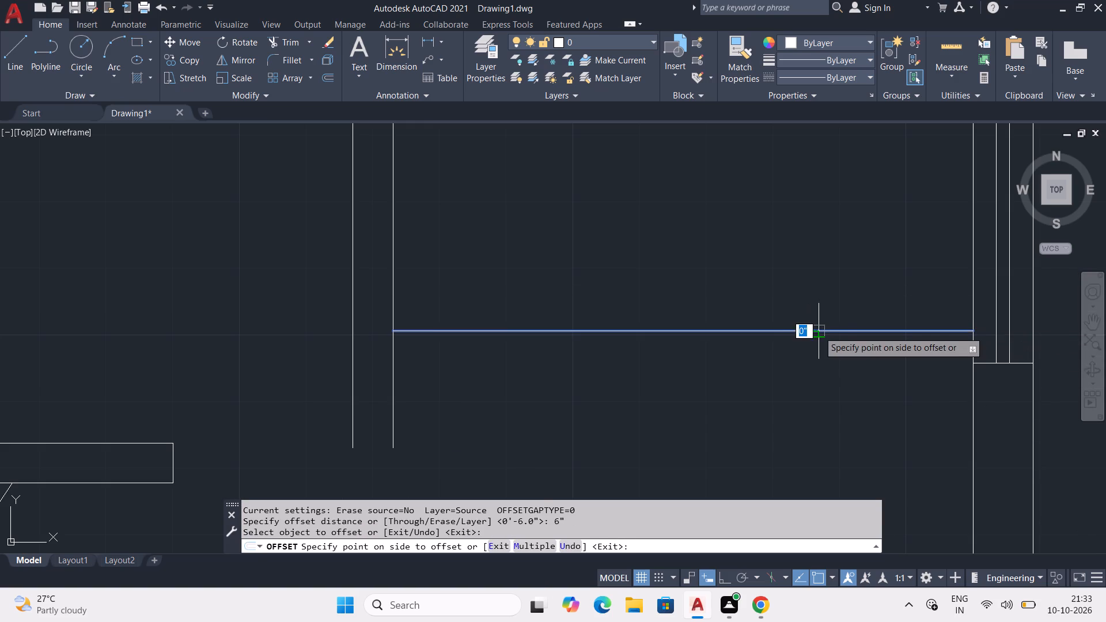
{"action": "left_click", "coordinate": [825, 318]}
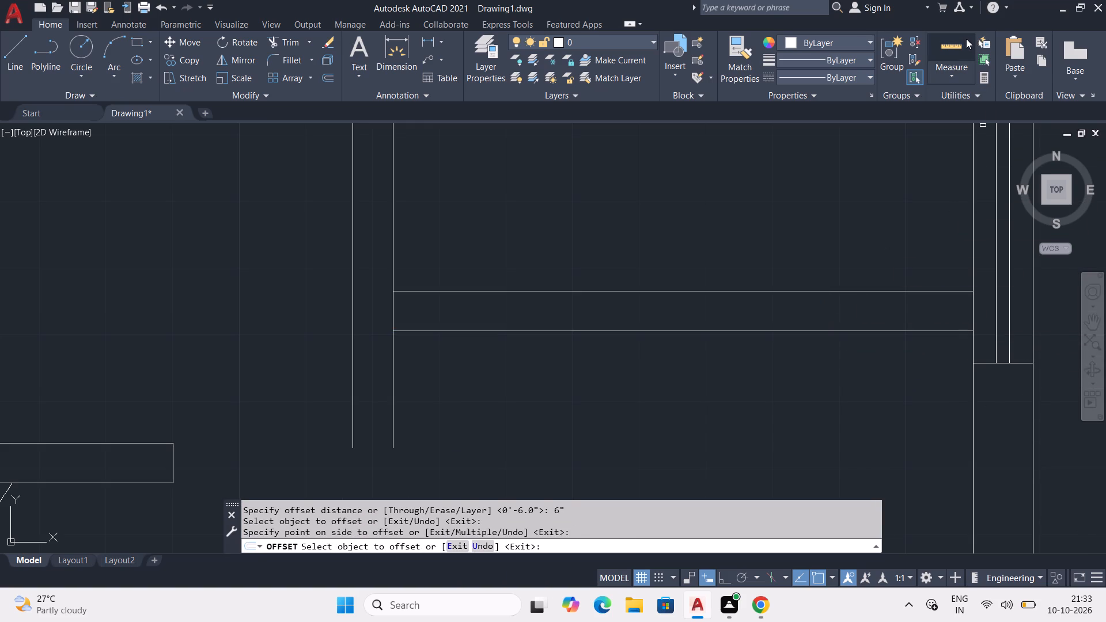
Measure the northeast room and the space between its south wall and the bathroom.
{"action": "left_click", "coordinate": [965, 39]}
{"action": "scroll", "coordinate": [827, 224], "scroll_direction": "down", "scroll_amount": 1}
{"action": "middle_click_drag", "start_coordinate": [823, 205], "coordinate": [762, 453]}
{"action": "scroll", "coordinate": [671, 343], "scroll_direction": "down", "scroll_amount": 1}
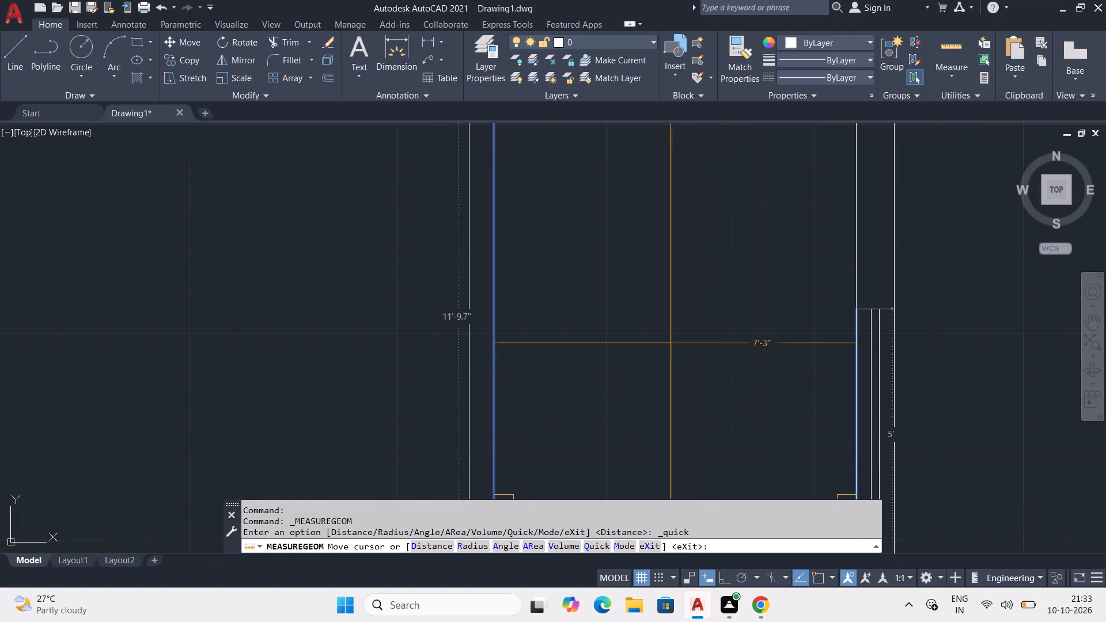
{"action": "scroll", "coordinate": [671, 347], "scroll_direction": "down", "scroll_amount": 1}
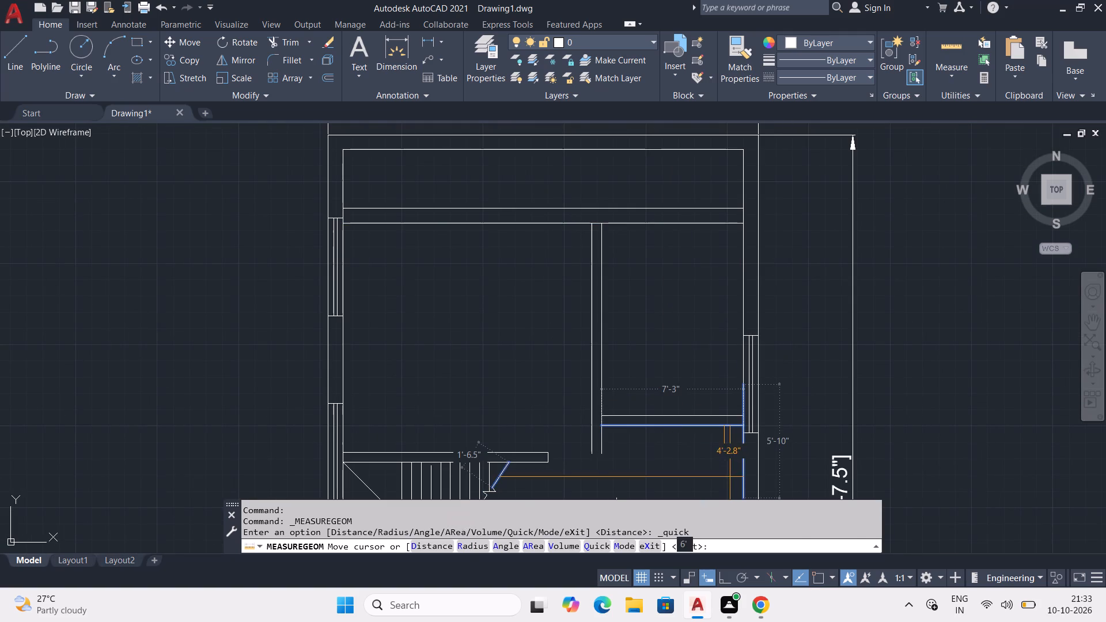
{"action": "left_click_drag", "start_coordinate": [730, 464], "coordinate": [755, 304]}
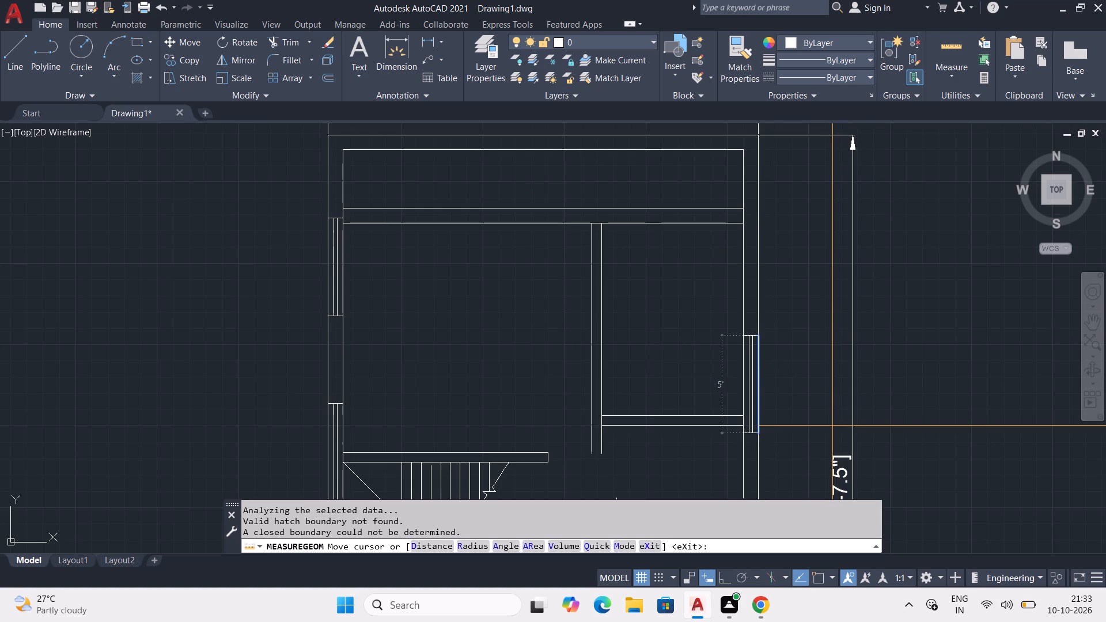
{"action": "key", "text": "Escape"}
Trim the bathroom's inner north wall line between the washbasin and toilet and between the toilet and the east wall.
{"action": "middle_click_drag", "start_coordinate": [828, 431], "coordinate": [967, 168]}
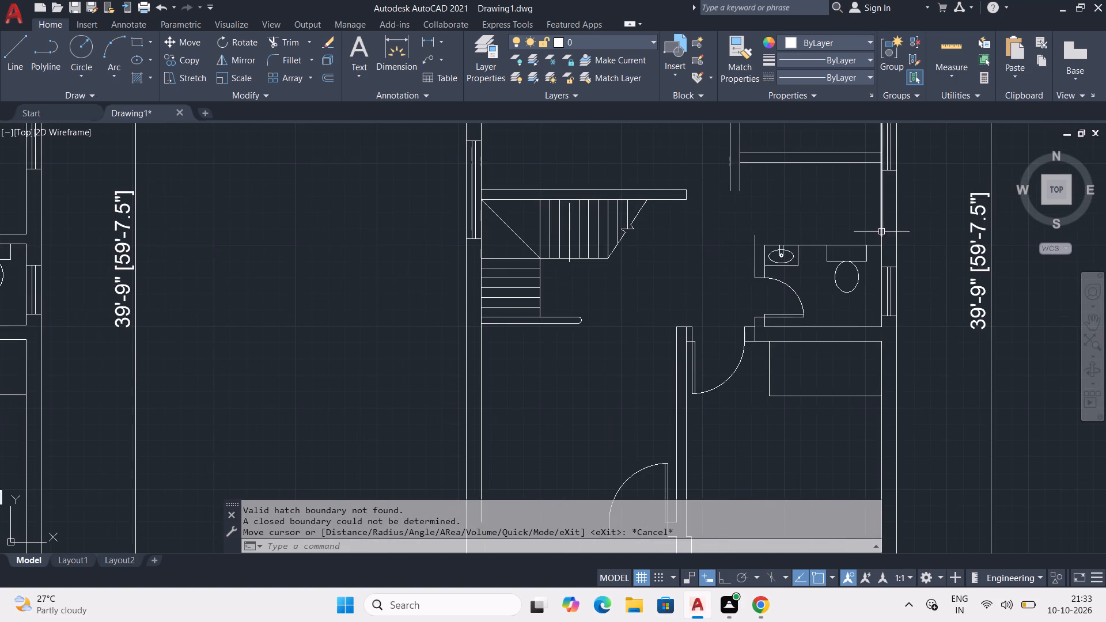
{"action": "scroll", "coordinate": [878, 249], "scroll_direction": "up", "scroll_amount": 2}
{"action": "left_click_drag", "start_coordinate": [866, 225], "coordinate": [871, 251]}
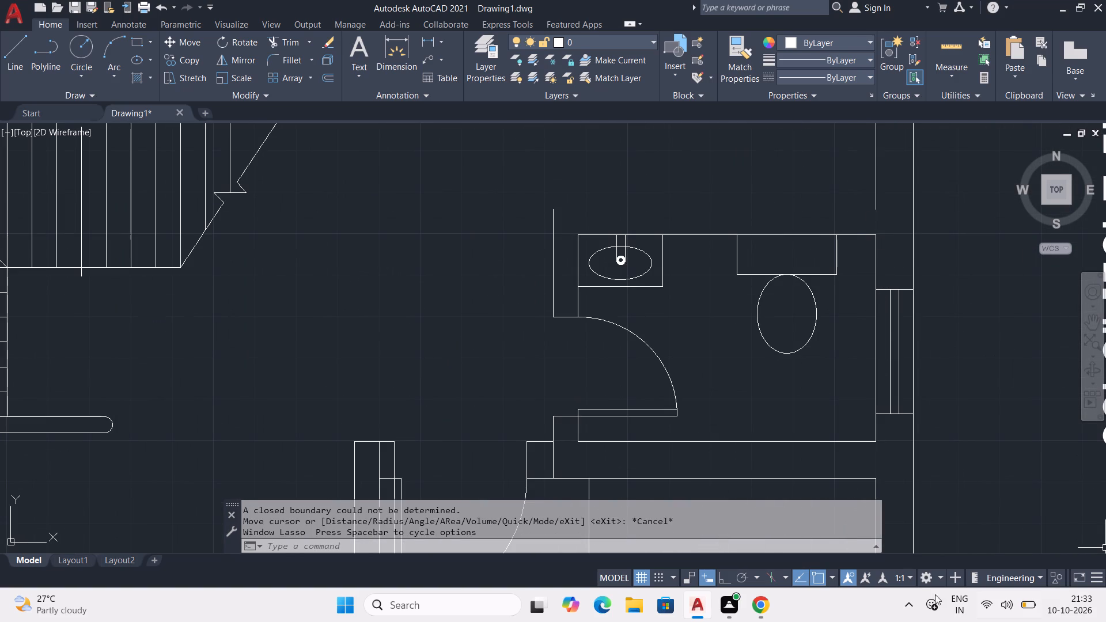
{"action": "key", "text": "Escape"}
{"action": "key", "text": "t"}
{"action": "key", "text": "r"}
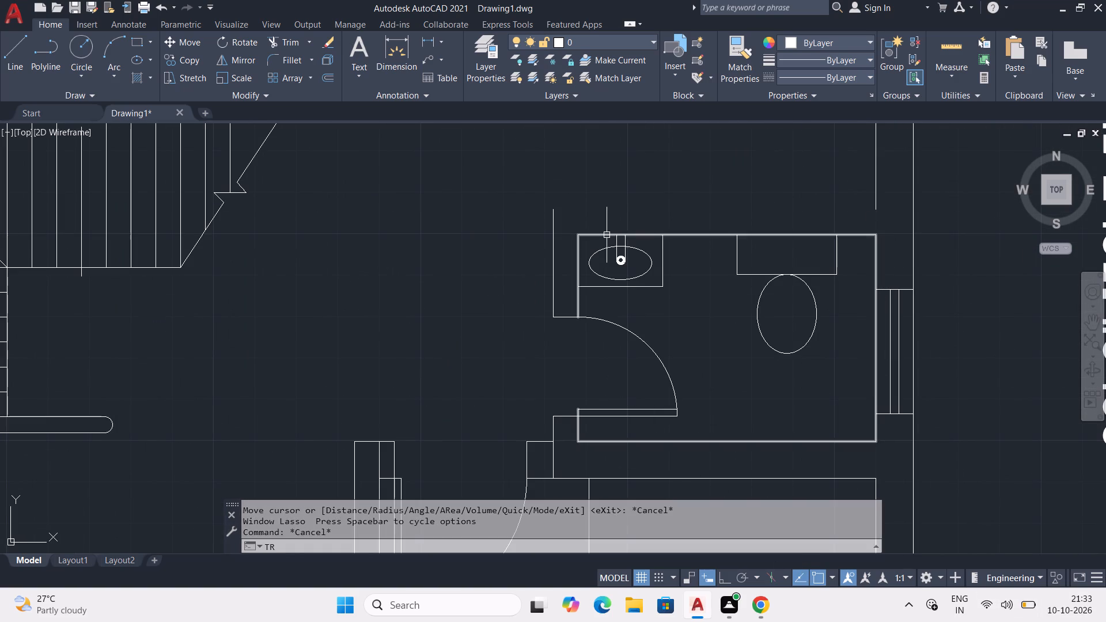
{"action": "key", "text": "space"}
{"action": "left_click", "coordinate": [692, 236]}
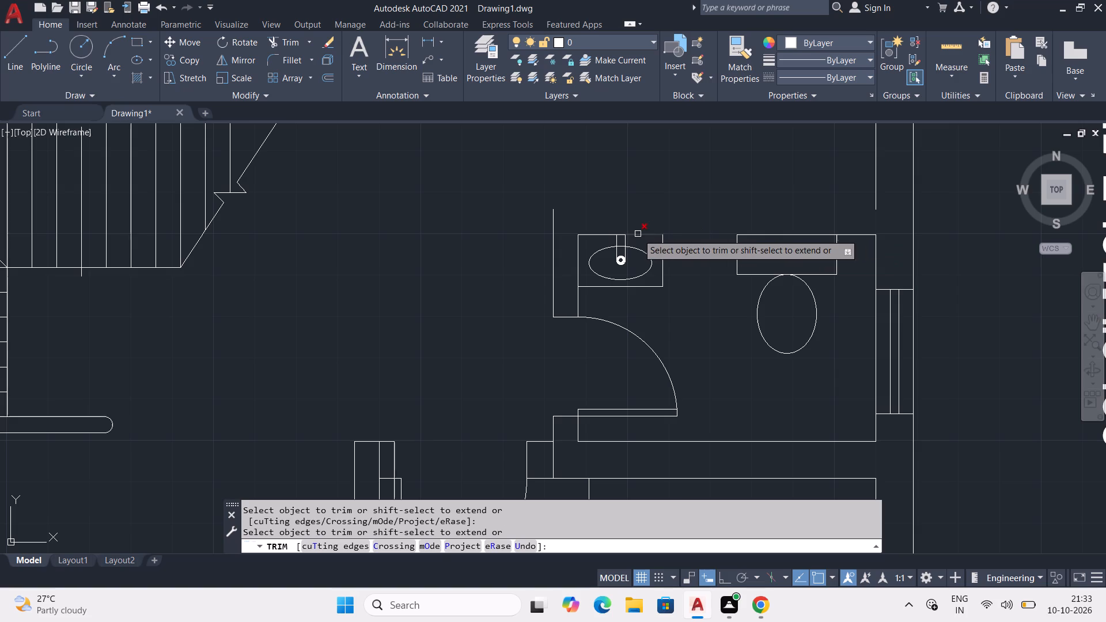
{"action": "left_click", "coordinate": [854, 237]}
{"action": "key", "text": "Escape"}
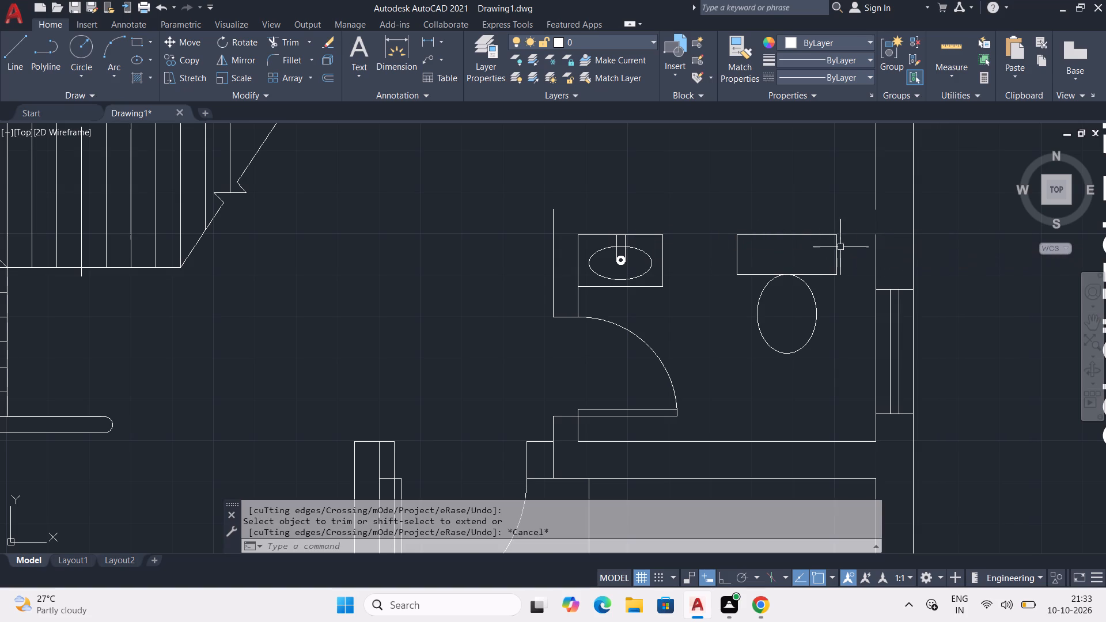
{"action": "key", "text": "Escape"}
Trim the bathroom's inner west wall line between the washbasin and the door opening.
{"action": "scroll", "coordinate": [557, 302], "scroll_direction": "up", "scroll_amount": 2}
{"action": "type", "text": "TR"}
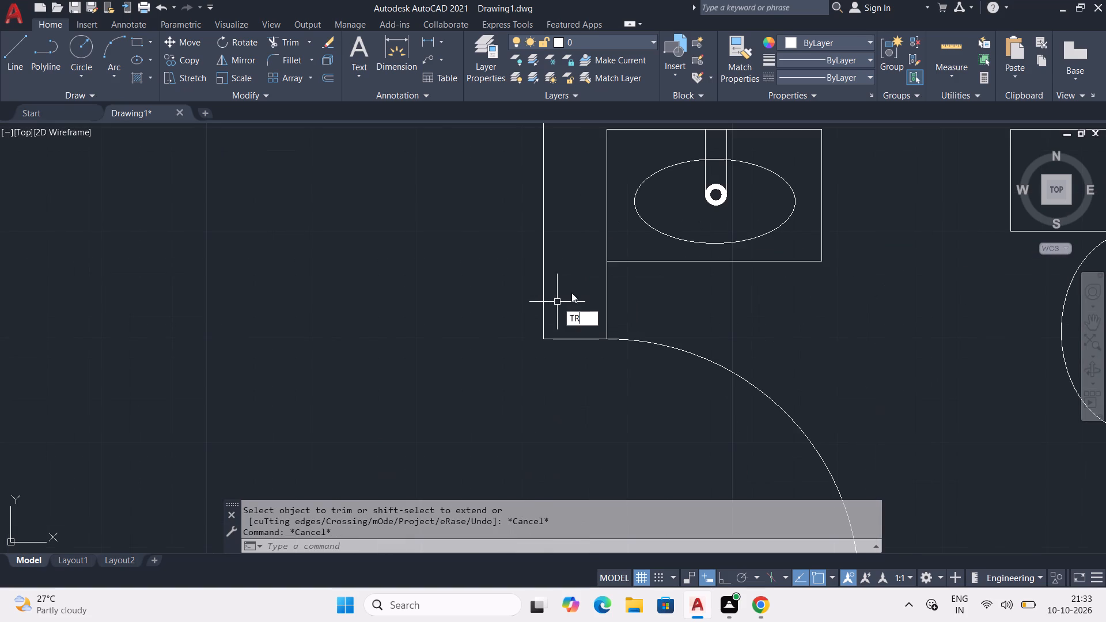
{"action": "key", "text": "space"}
{"action": "left_click", "coordinate": [607, 294]}
{"action": "scroll", "coordinate": [616, 301], "scroll_direction": "down", "scroll_amount": 2}
{"action": "key", "text": "Escape"}
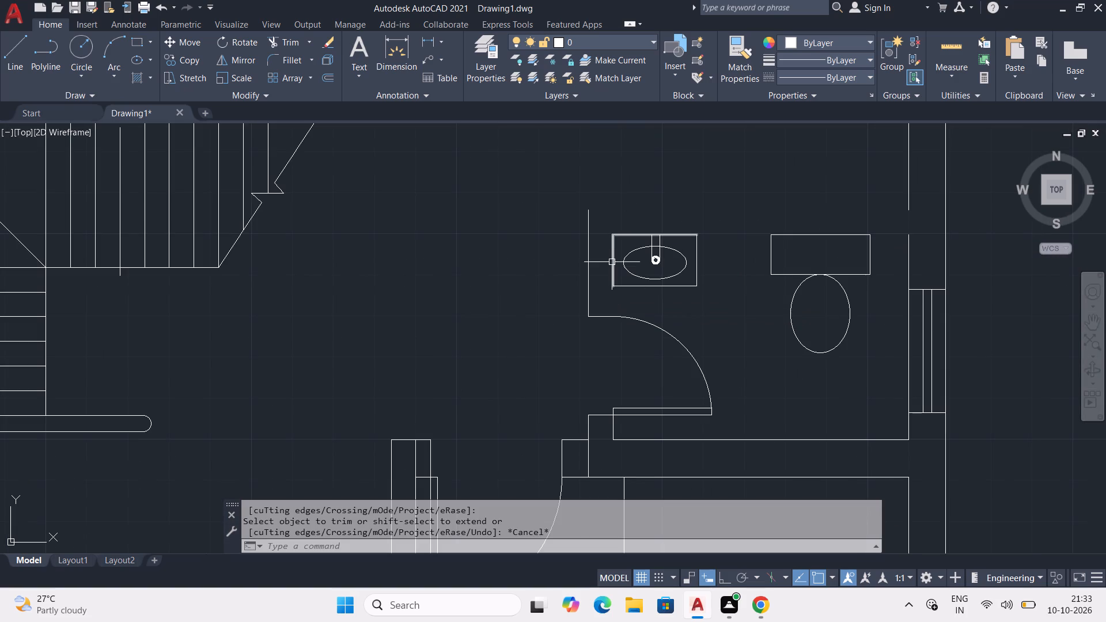
Join the bathroom's washbasin and toilet outlines into polylines.
{"action": "left_click", "coordinate": [607, 228]}
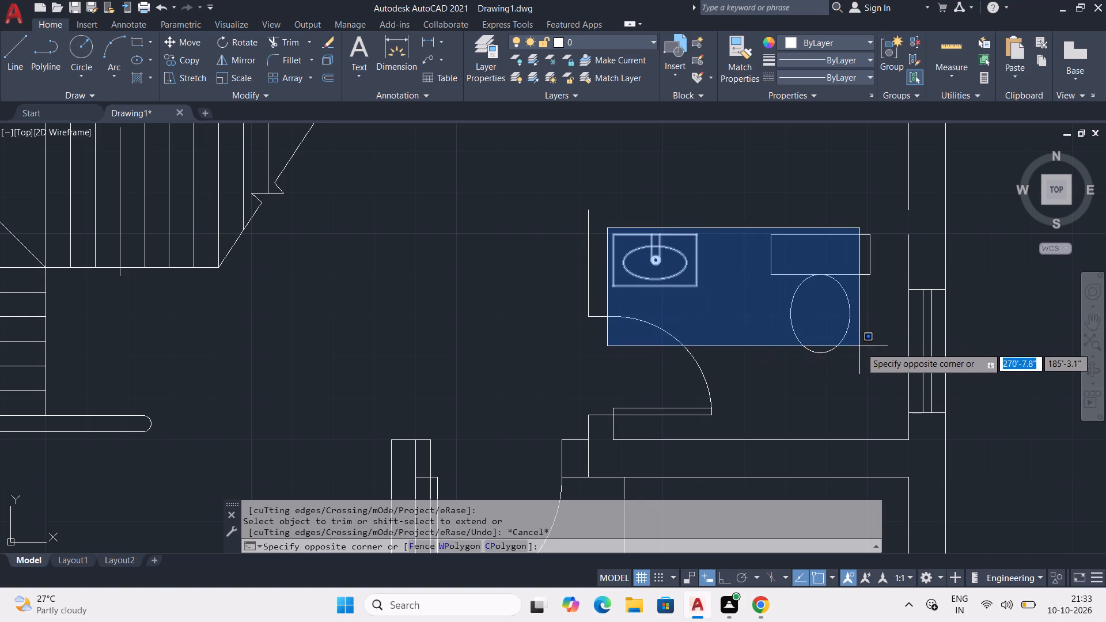
{"action": "left_click", "coordinate": [889, 360]}
{"action": "key", "text": "j"}
{"action": "key", "text": "o"}
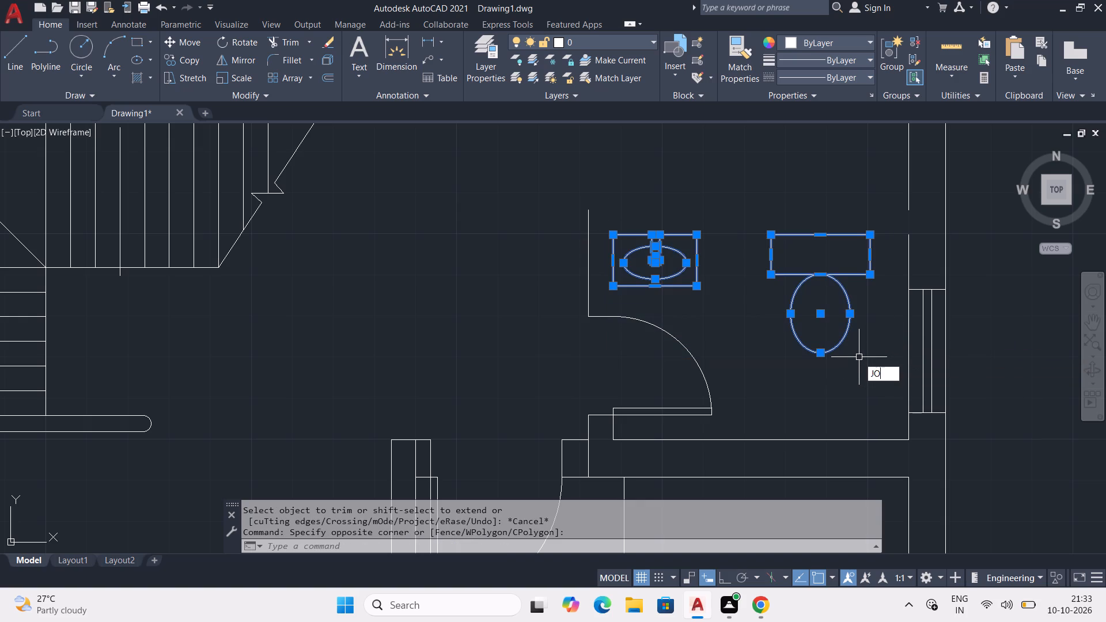
{"action": "key", "text": "i"}
{"action": "type", "text": "N"}
{"action": "key", "text": "space"}
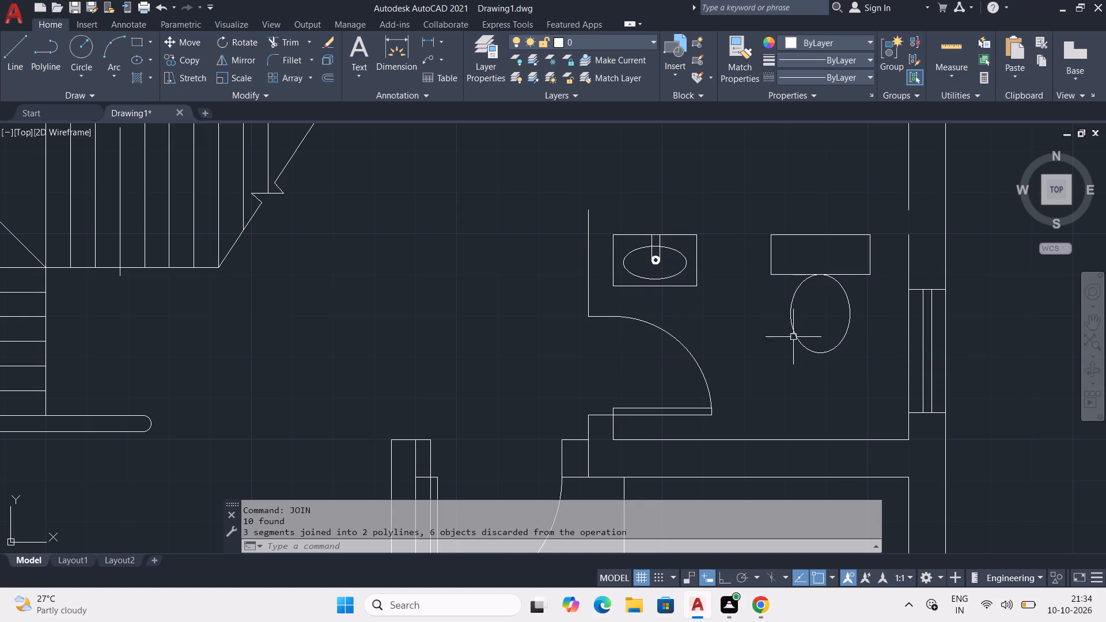
Copy the washbasin and toilet straight north so they sit against the south face of the northeast room's south wall.
{"action": "left_click", "coordinate": [608, 220]}
{"action": "left_click", "coordinate": [878, 366]}
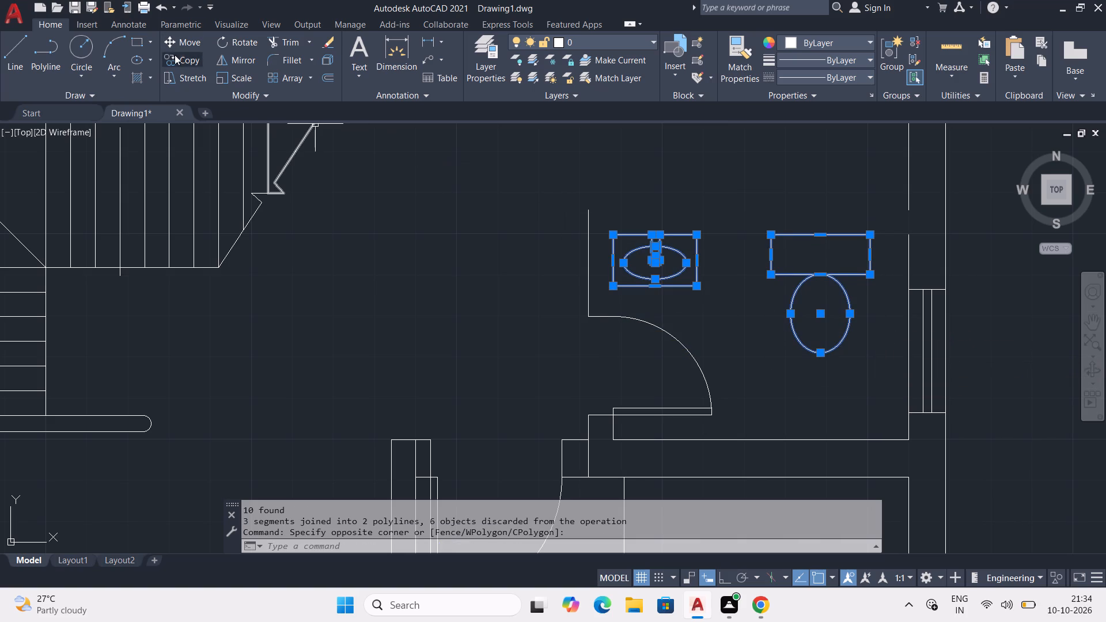
{"action": "left_click", "coordinate": [192, 67]}
{"action": "left_click", "coordinate": [614, 234]}
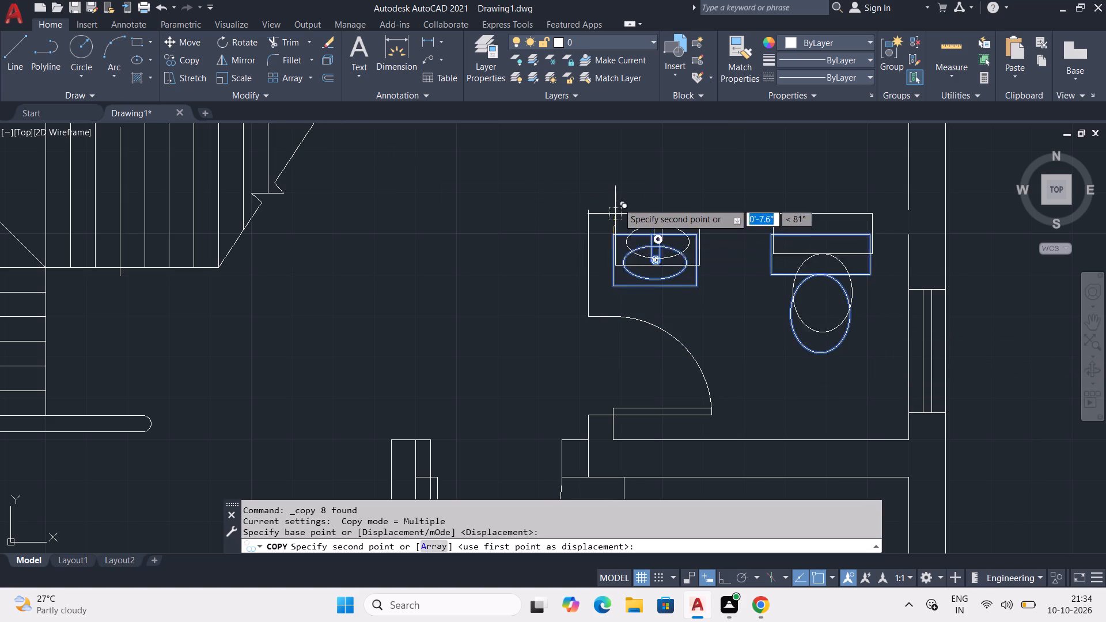
{"action": "middle_click_drag", "start_coordinate": [620, 158], "coordinate": [597, 354]}
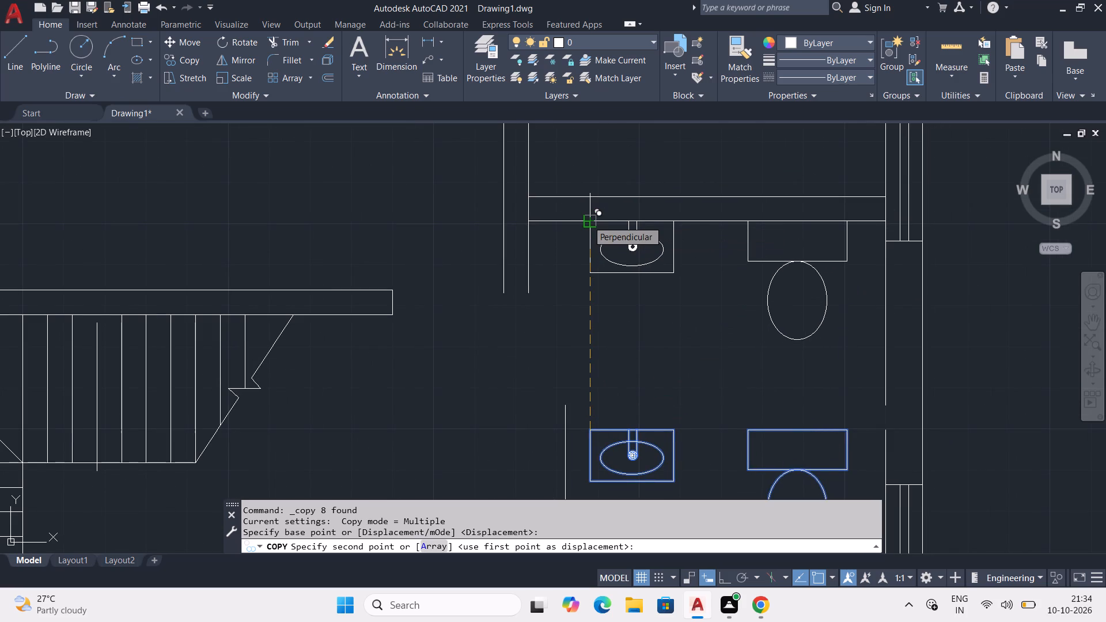
{"action": "left_click", "coordinate": [588, 221]}
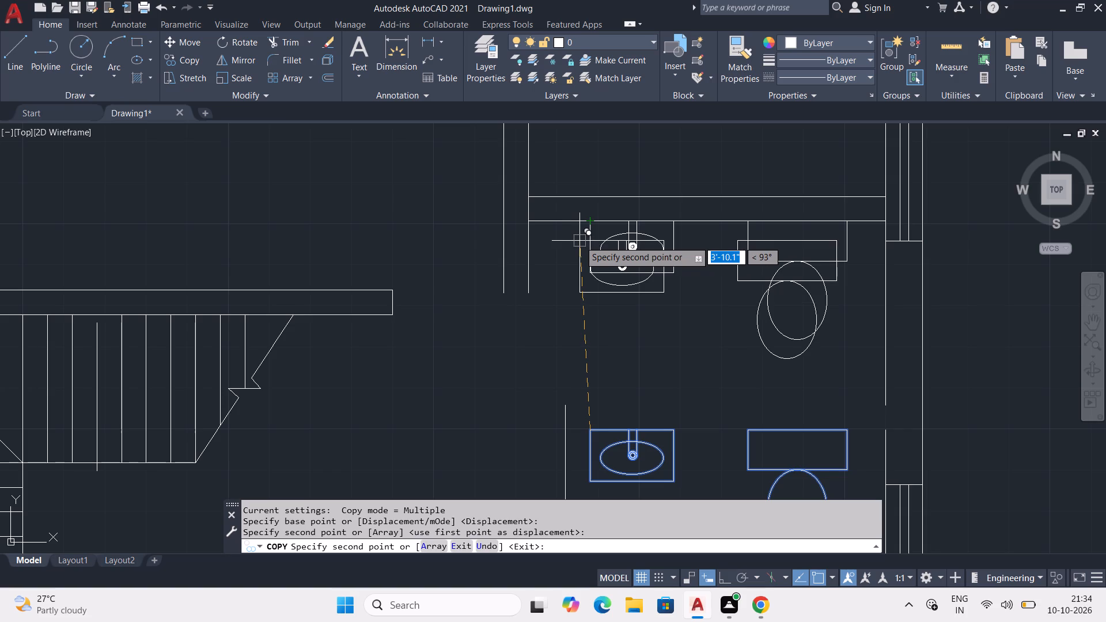
{"action": "key", "text": "Escape"}
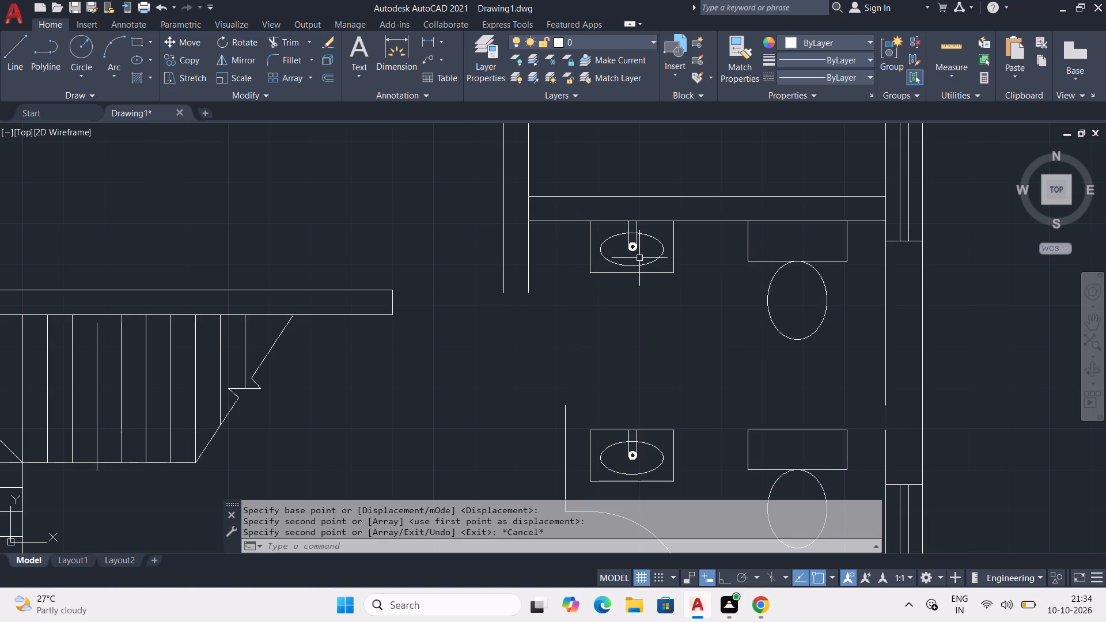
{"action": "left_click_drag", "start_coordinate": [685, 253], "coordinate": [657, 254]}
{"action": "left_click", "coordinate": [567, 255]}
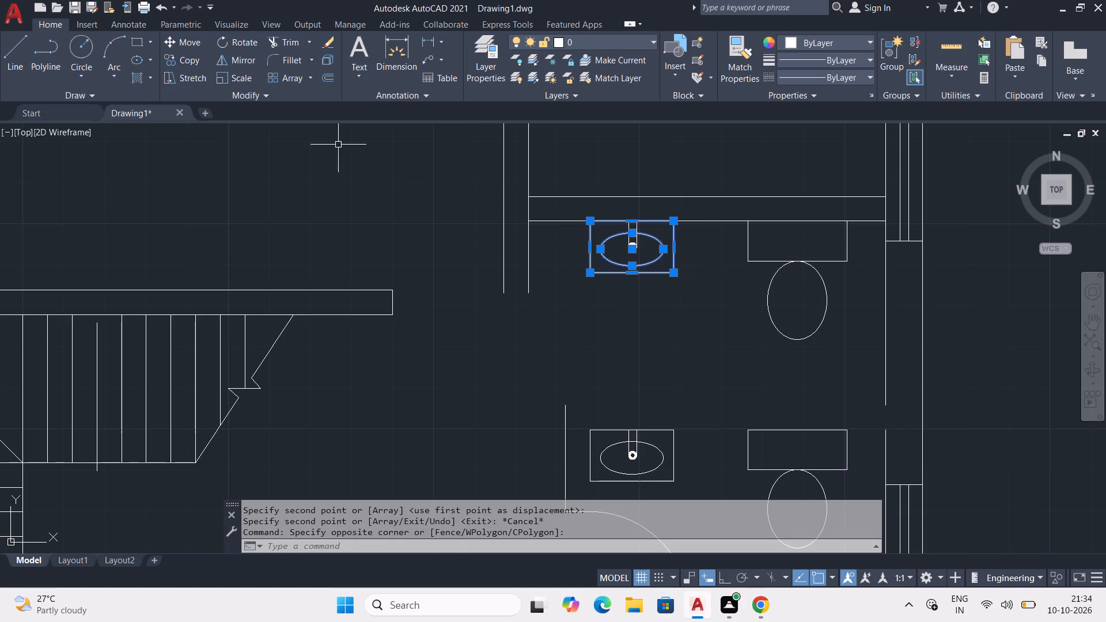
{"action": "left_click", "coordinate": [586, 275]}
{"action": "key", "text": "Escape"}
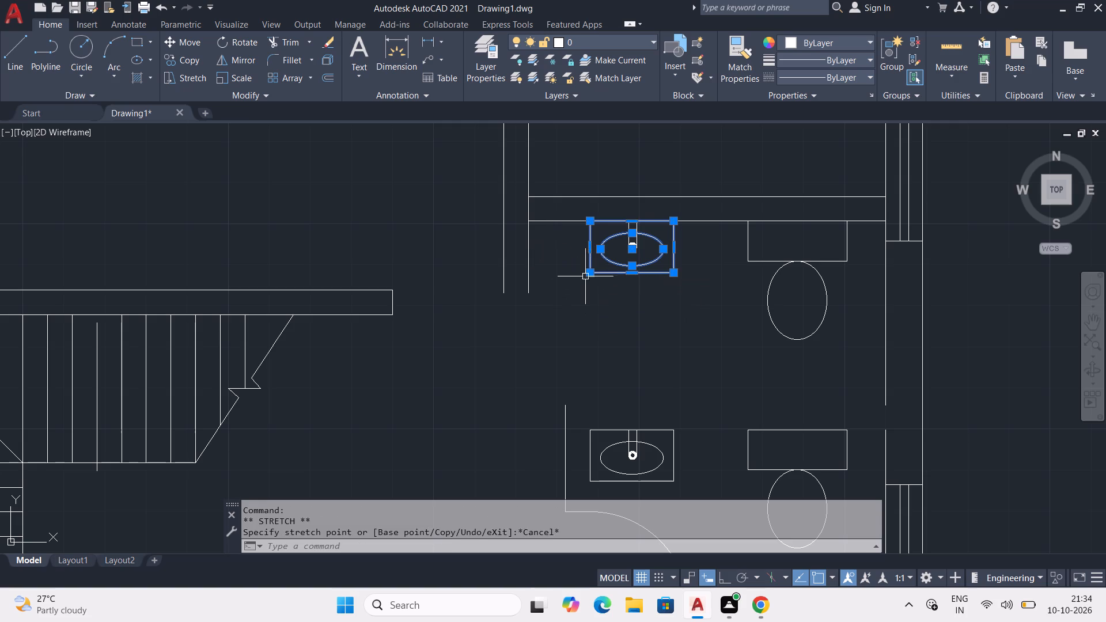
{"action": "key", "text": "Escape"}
Stretch the copied washbasin's counter rectangle to the south and its west edge about 12" to the west.
{"action": "left_click", "coordinate": [603, 274]}
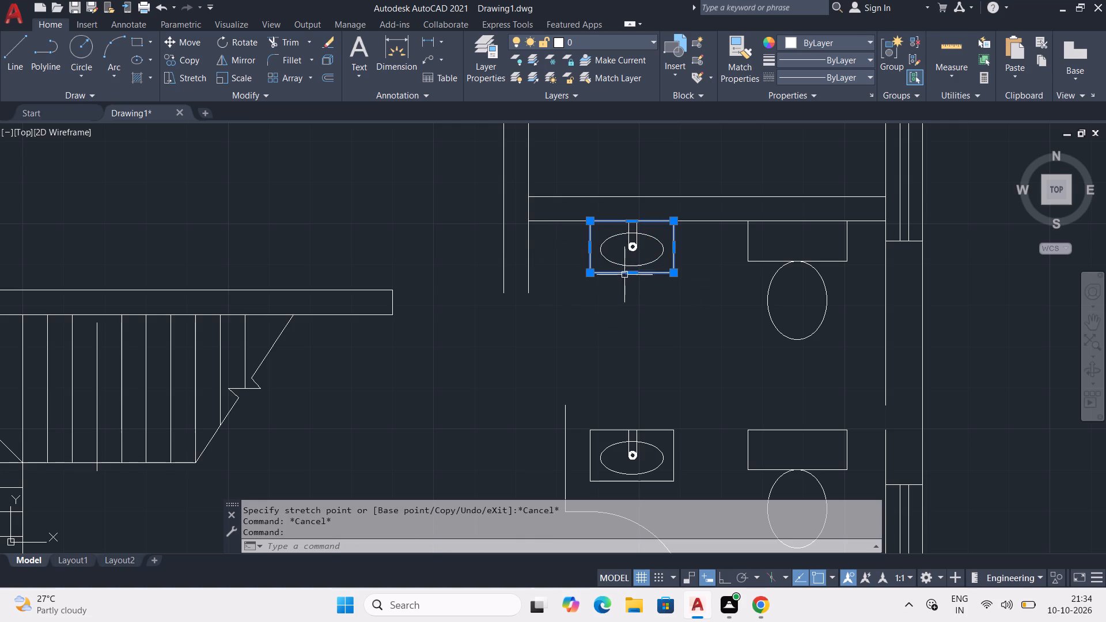
{"action": "left_click", "coordinate": [596, 271]}
{"action": "left_click", "coordinate": [630, 275]}
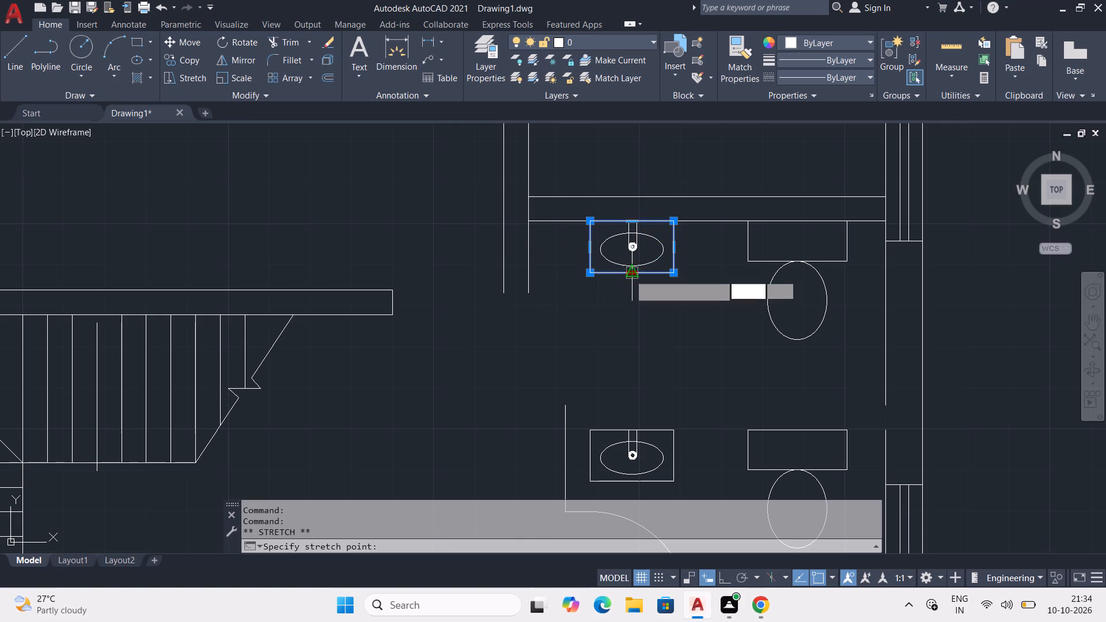
{"action": "left_click", "coordinate": [634, 306]}
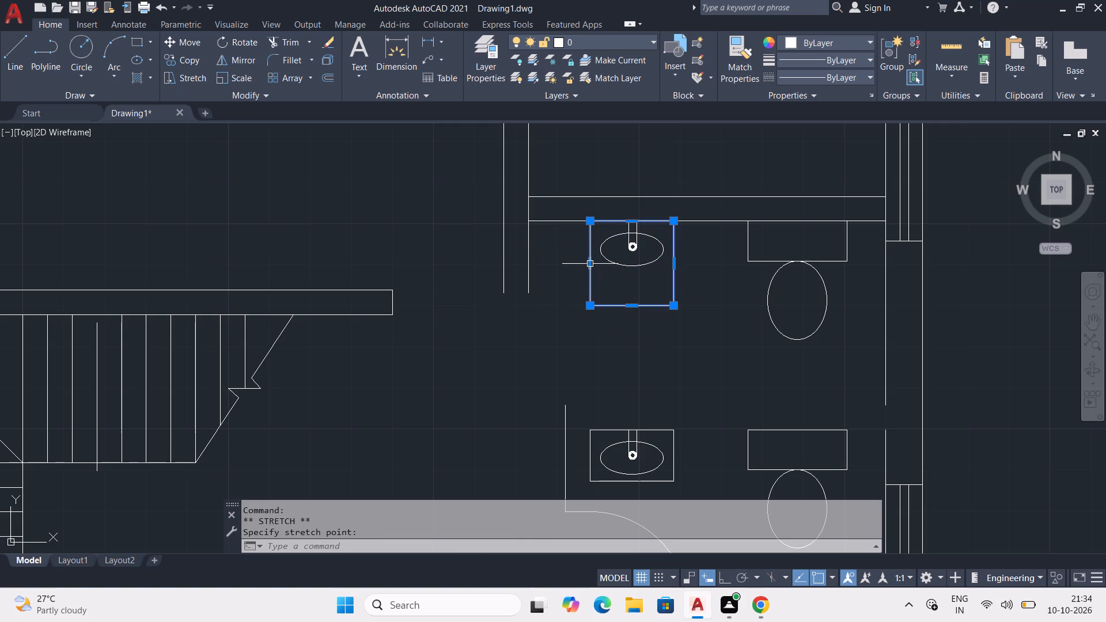
{"action": "left_click", "coordinate": [589, 261]}
{"action": "left_click_drag", "start_coordinate": [588, 260], "coordinate": [554, 260]}
{"action": "left_click_drag", "start_coordinate": [592, 267], "coordinate": [566, 267]}
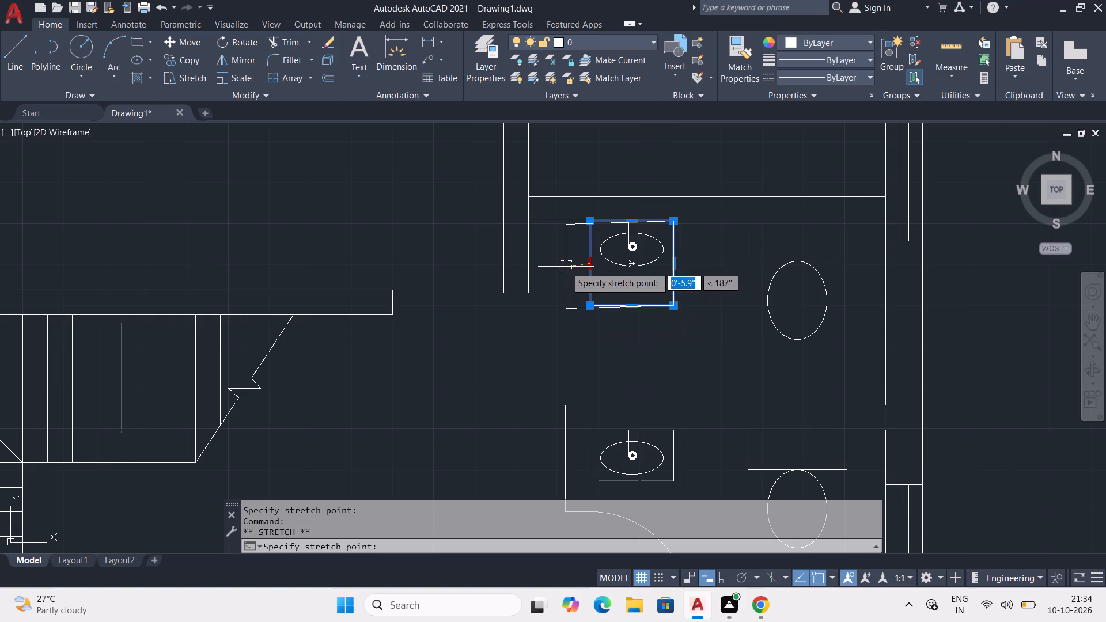
{"action": "left_click_drag", "start_coordinate": [566, 267], "coordinate": [541, 264]}
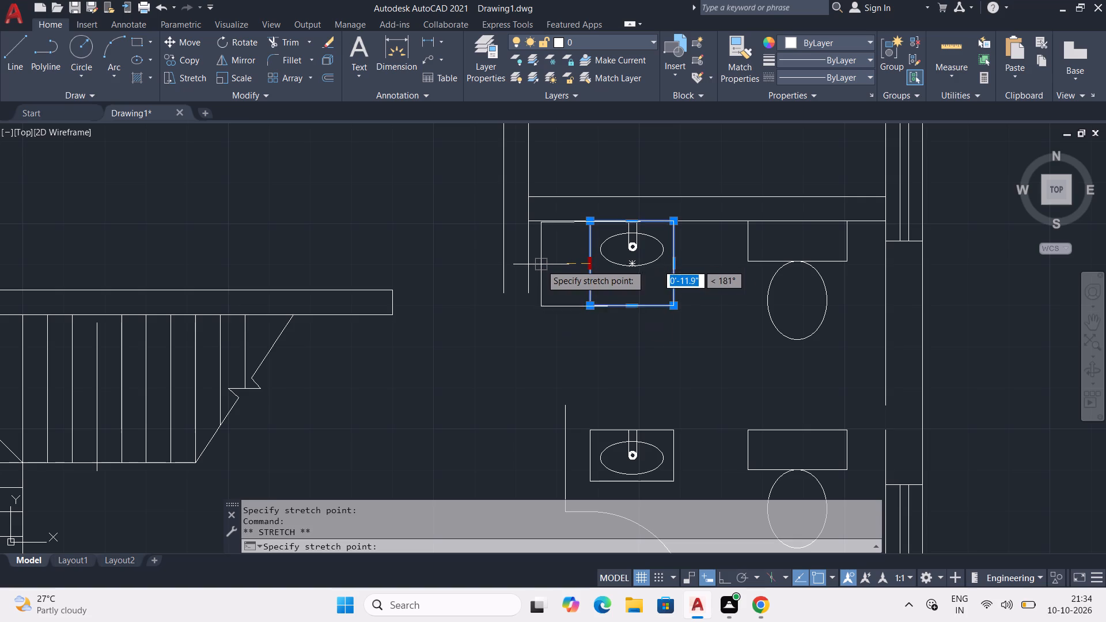
{"action": "left_click_drag", "start_coordinate": [541, 264], "coordinate": [540, 267]}
{"action": "key", "text": "F8"}
{"action": "left_click", "coordinate": [540, 267]}
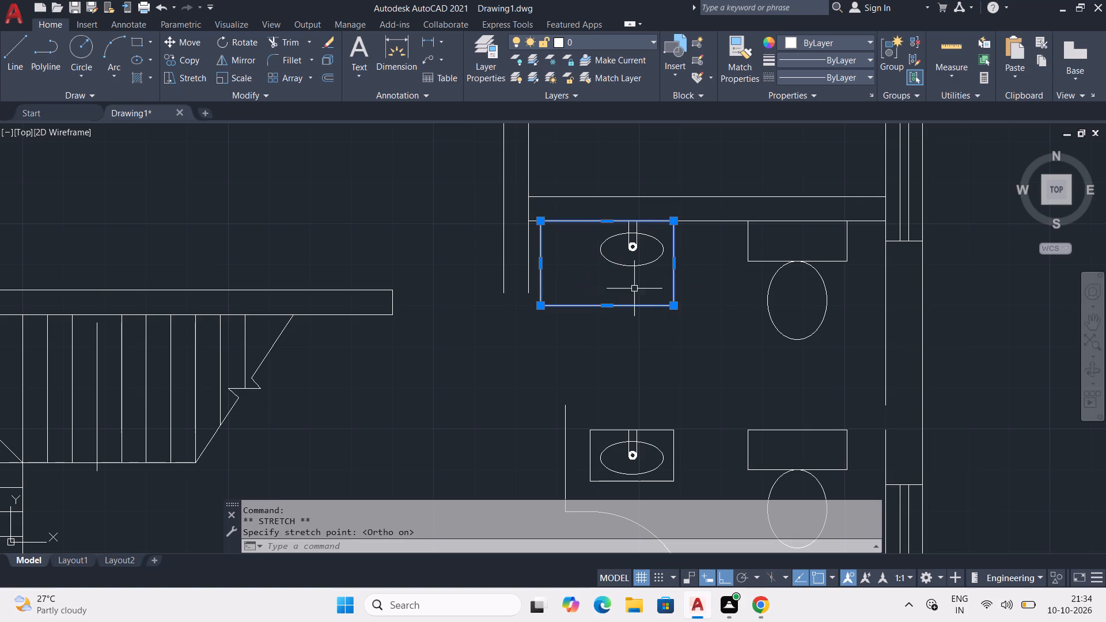
Pull the enlarged washbasin counter's south edge a few inches back to the north.
{"action": "left_click_drag", "start_coordinate": [610, 306], "coordinate": [608, 297]}
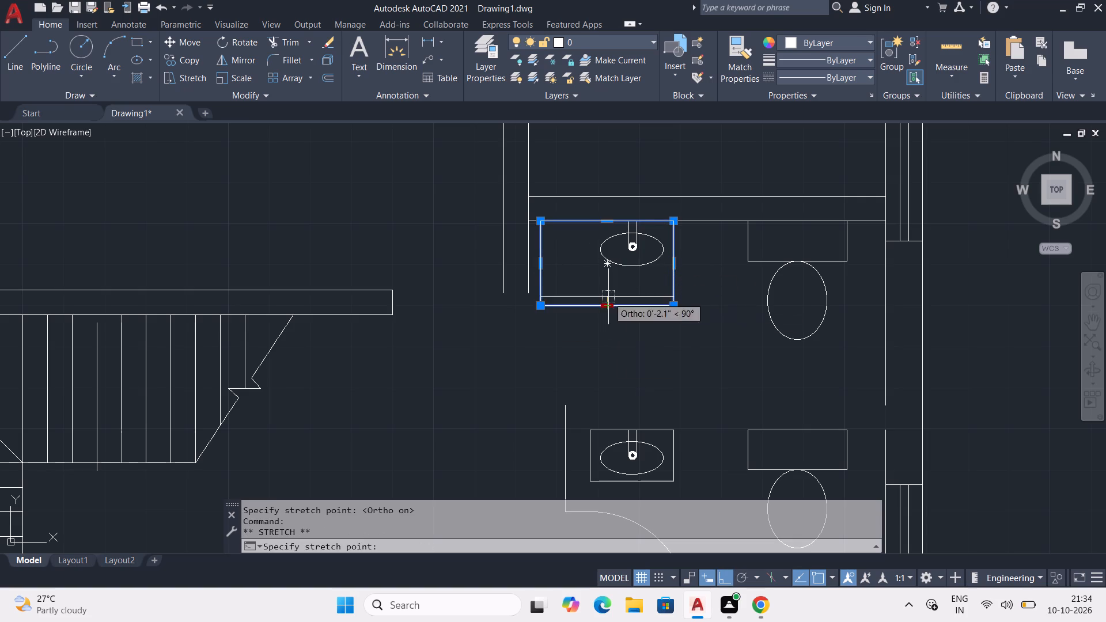
{"action": "left_click_drag", "start_coordinate": [608, 297], "coordinate": [608, 291]}
{"action": "left_click", "coordinate": [608, 291]}
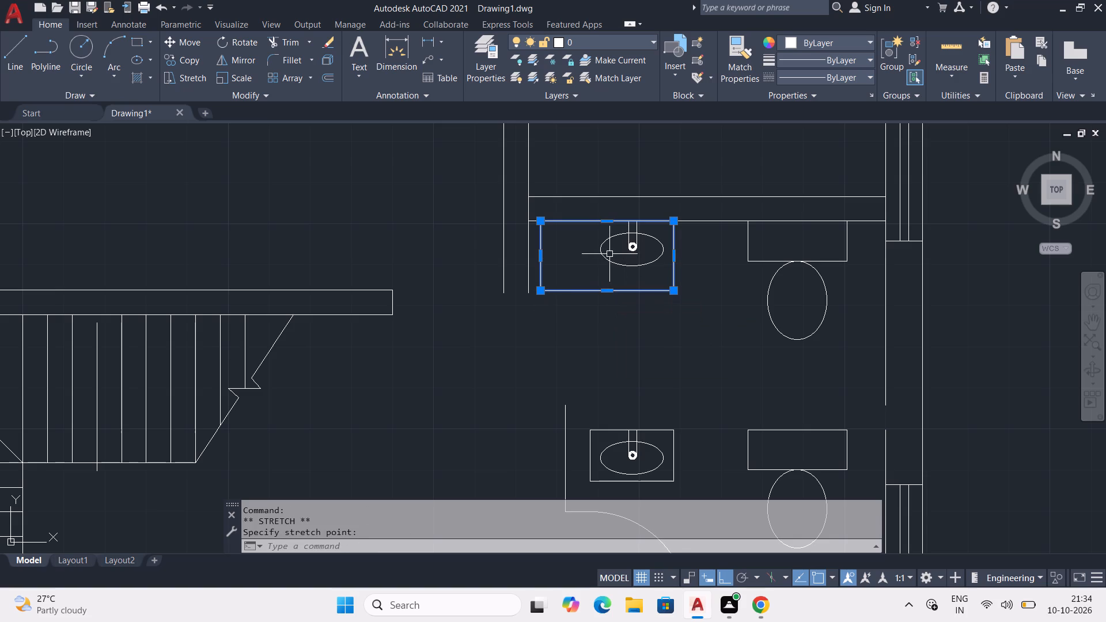
{"action": "key", "text": "Escape"}
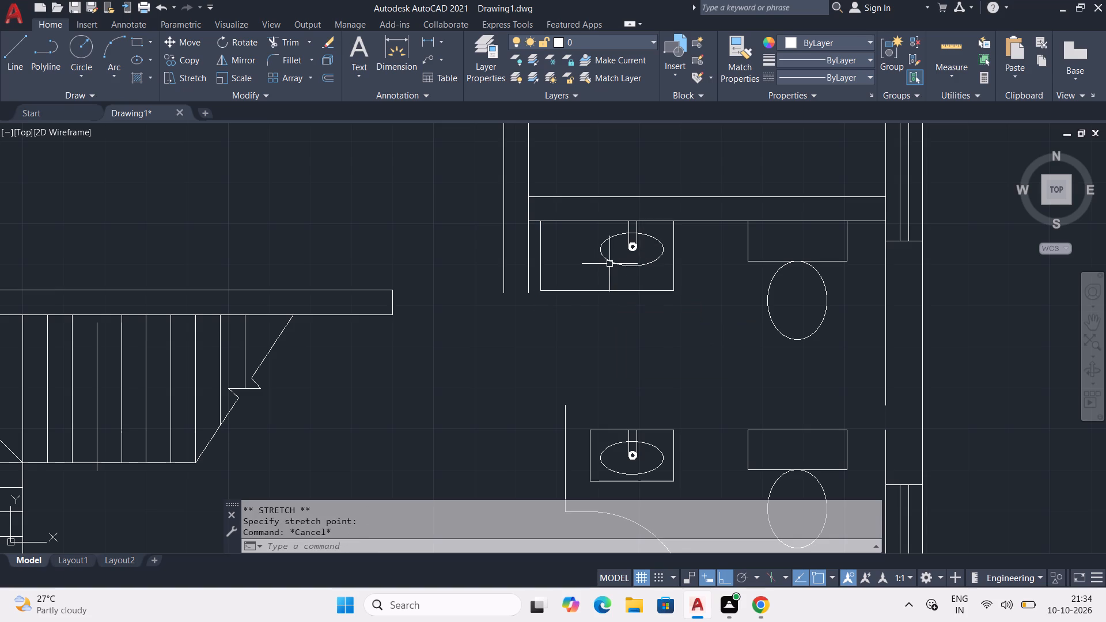
Enlarge the copied washbasin's oval bowl to half-axes of about 10" east-west and 7.4" north-south.
{"action": "left_click", "coordinate": [611, 262]}
{"action": "left_click_drag", "start_coordinate": [631, 267], "coordinate": [633, 275]}
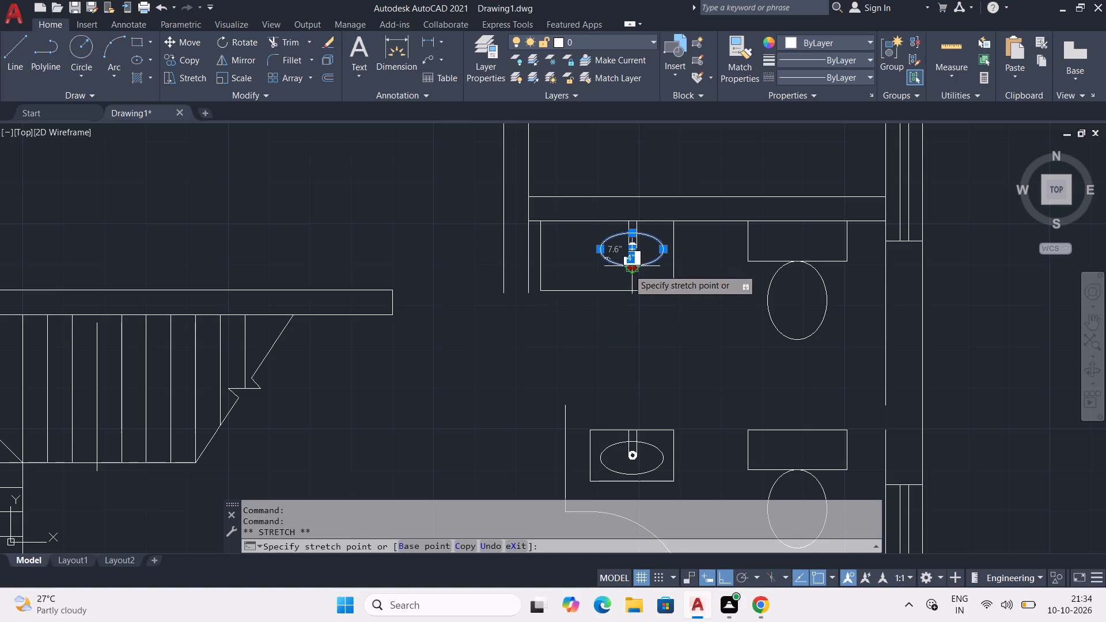
{"action": "left_click", "coordinate": [628, 268]}
{"action": "left_click", "coordinate": [601, 253]}
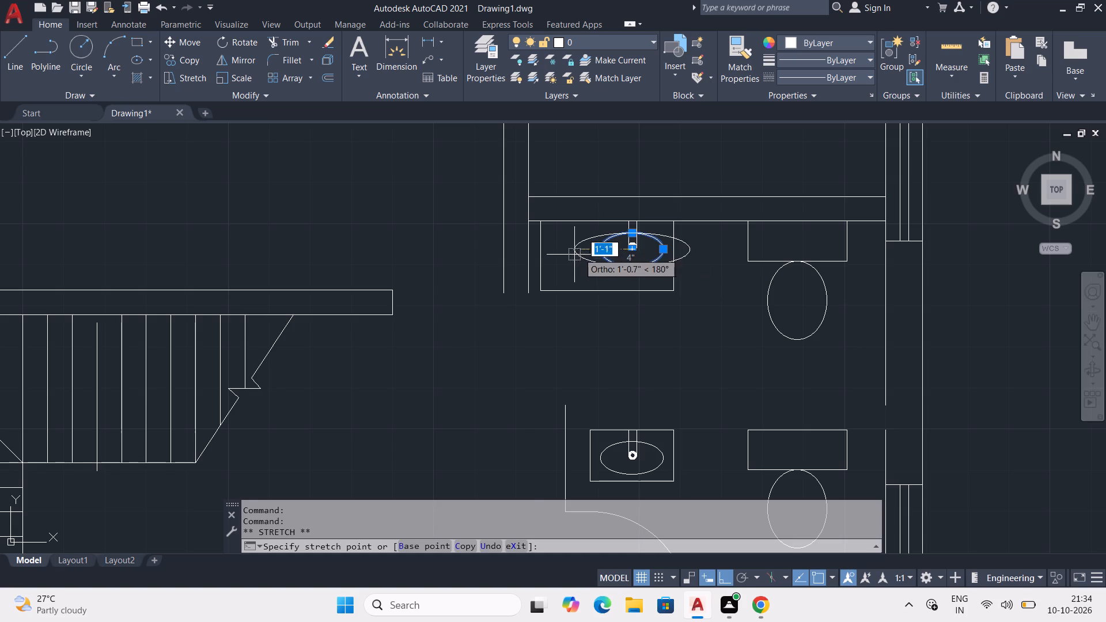
{"action": "left_click", "coordinate": [566, 259]}
{"action": "left_click_drag", "start_coordinate": [628, 267], "coordinate": [630, 272]}
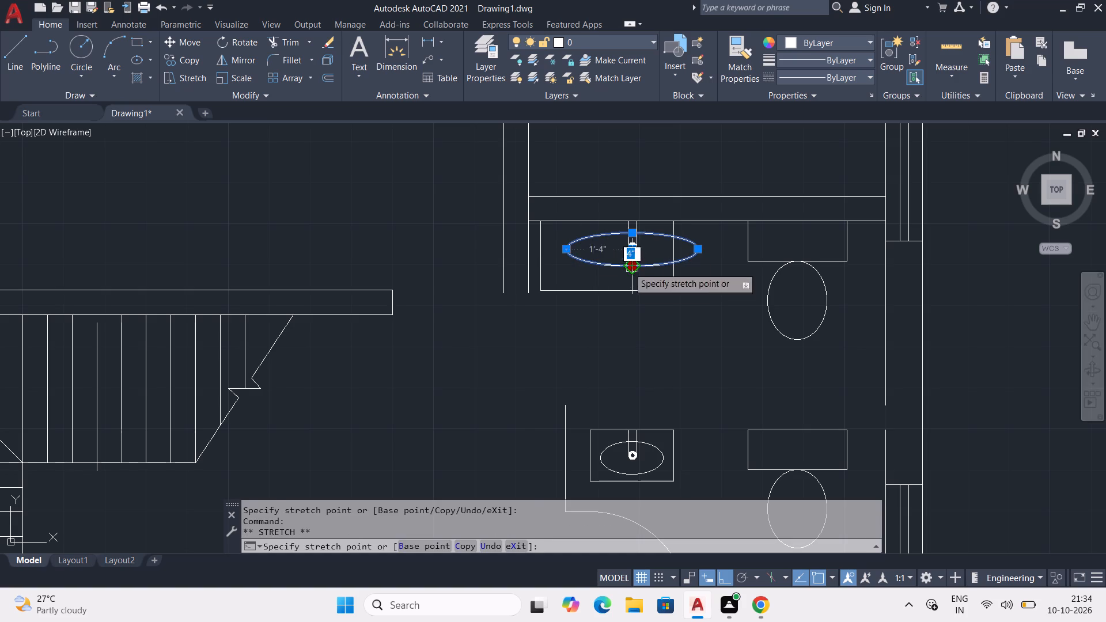
{"action": "left_click_drag", "start_coordinate": [630, 272], "coordinate": [630, 280]}
{"action": "left_click", "coordinate": [630, 280]}
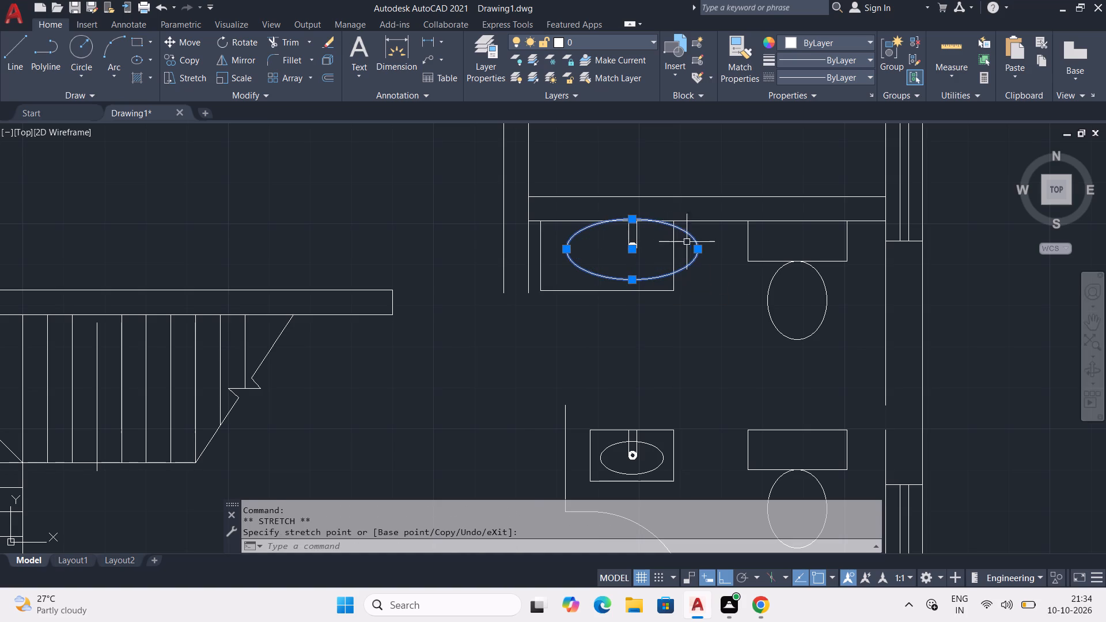
{"action": "left_click_drag", "start_coordinate": [697, 251], "coordinate": [675, 253]}
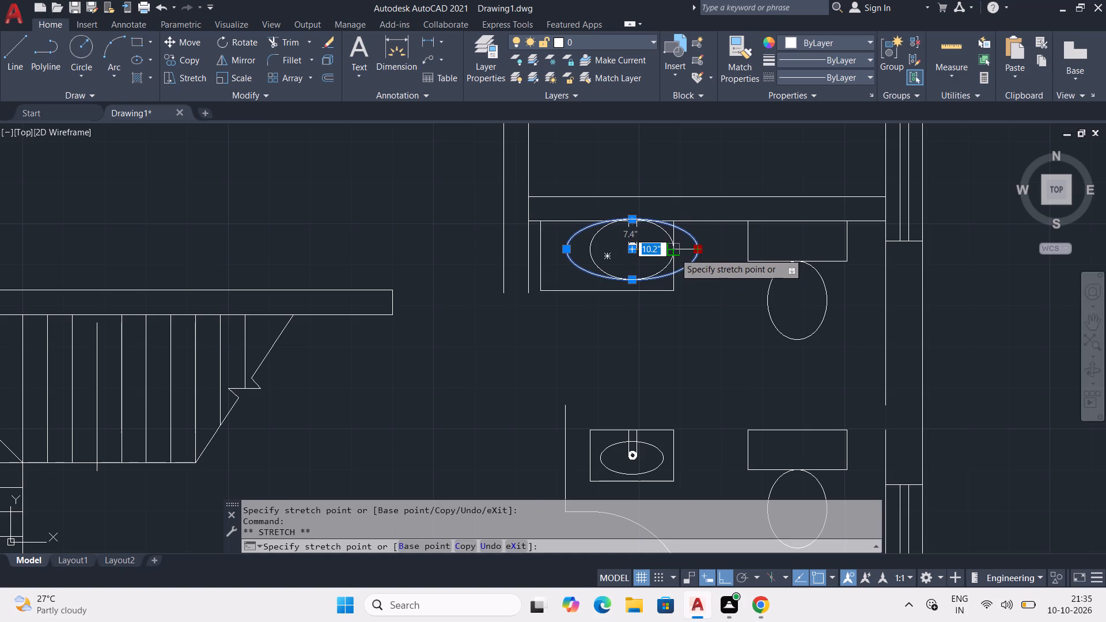
{"action": "left_click_drag", "start_coordinate": [675, 253], "coordinate": [678, 254]}
{"action": "left_click", "coordinate": [678, 254]}
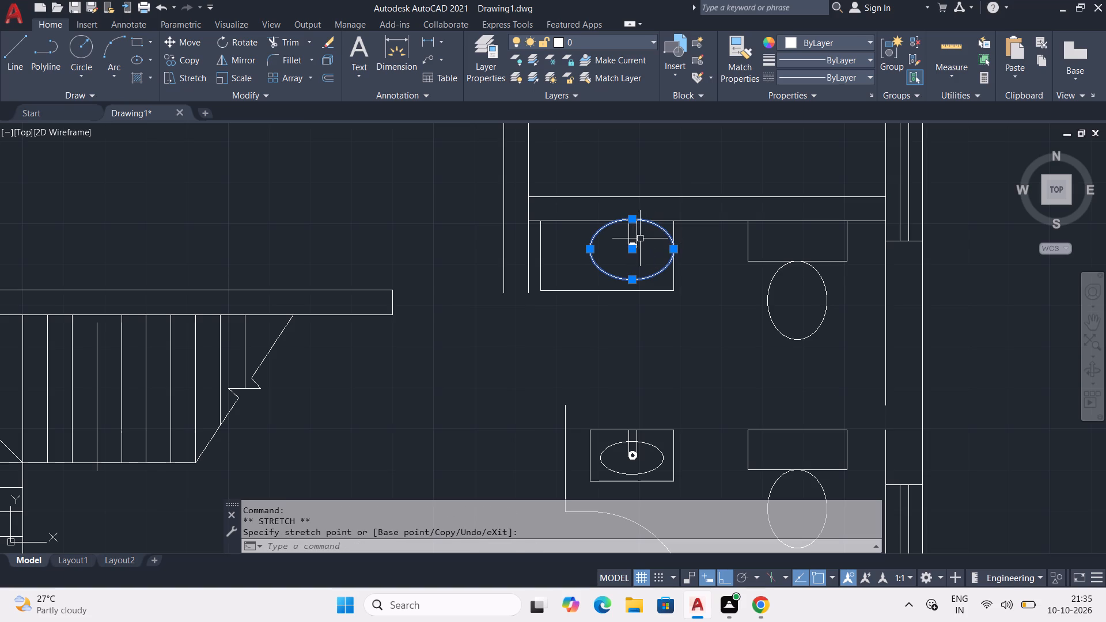
Move the enlarged oval bowl with its tap and drain straight west towards the middle of the counter.
{"action": "left_click", "coordinate": [631, 237]}
{"action": "scroll", "coordinate": [641, 245], "scroll_direction": "up", "scroll_amount": 4}
{"action": "key", "text": "Escape"}
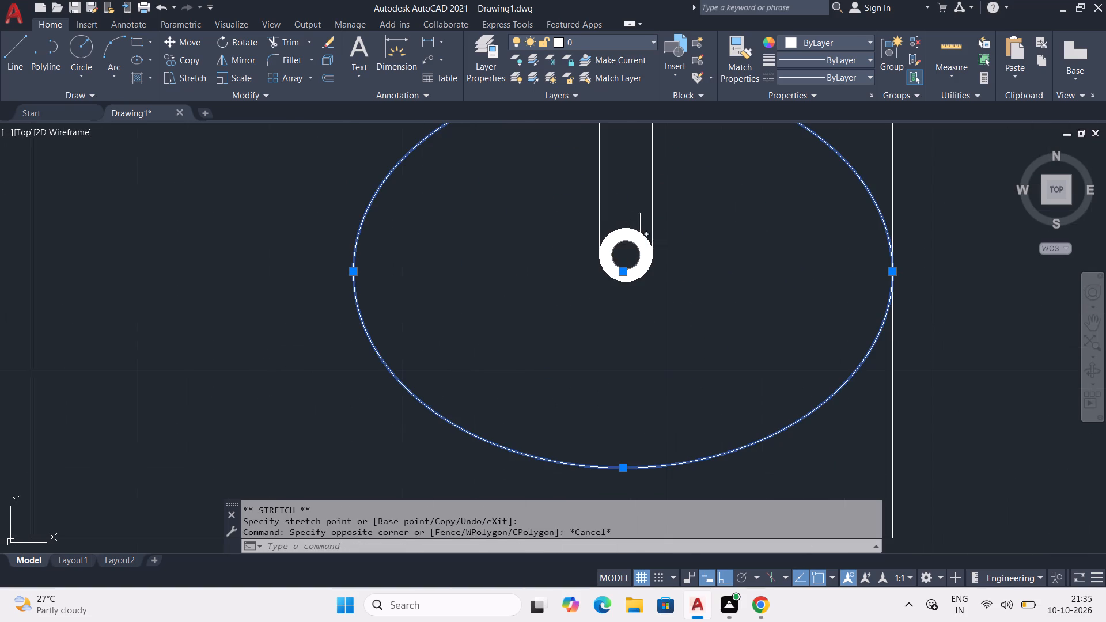
{"action": "left_click", "coordinate": [650, 229]}
{"action": "left_click", "coordinate": [619, 243]}
{"action": "left_click", "coordinate": [625, 238]}
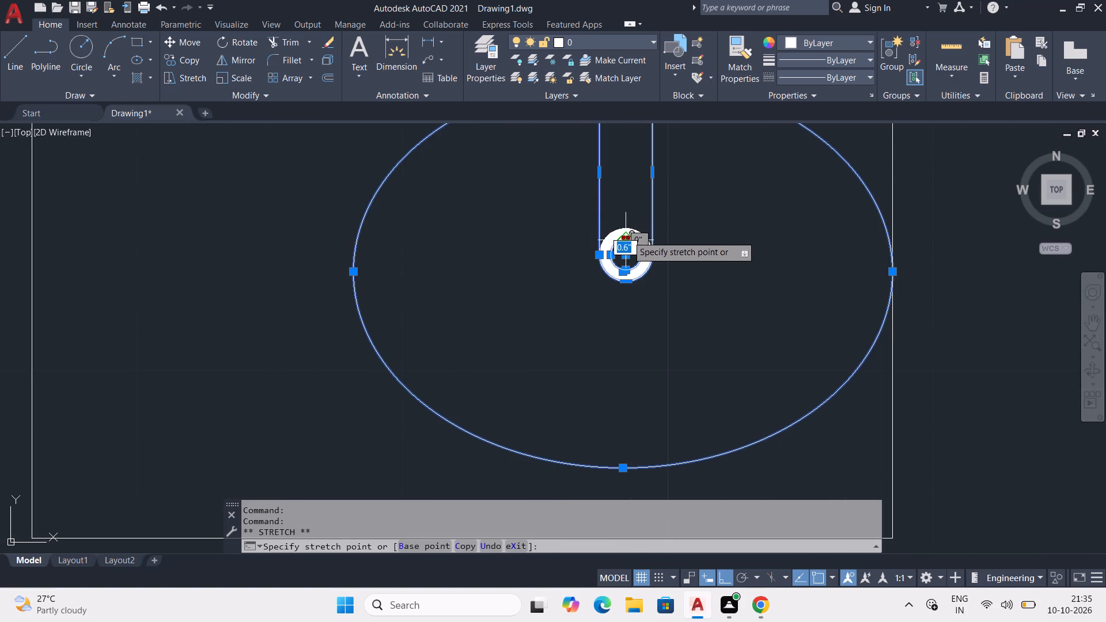
{"action": "key", "text": "Escape"}
{"action": "left_click", "coordinate": [631, 234]}
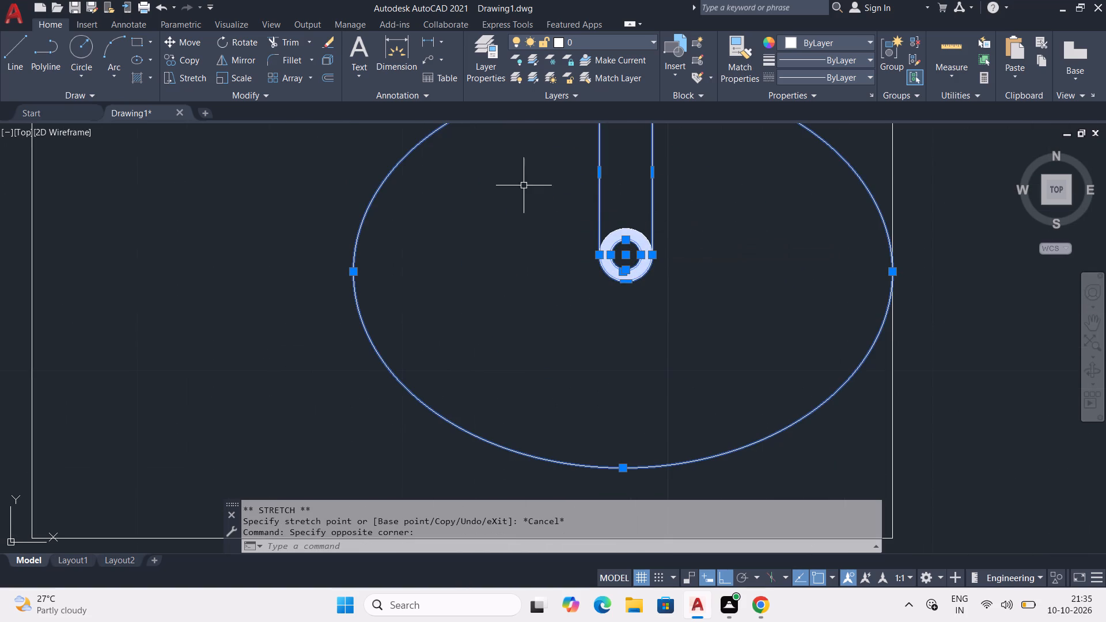
{"action": "left_click", "coordinate": [182, 43]}
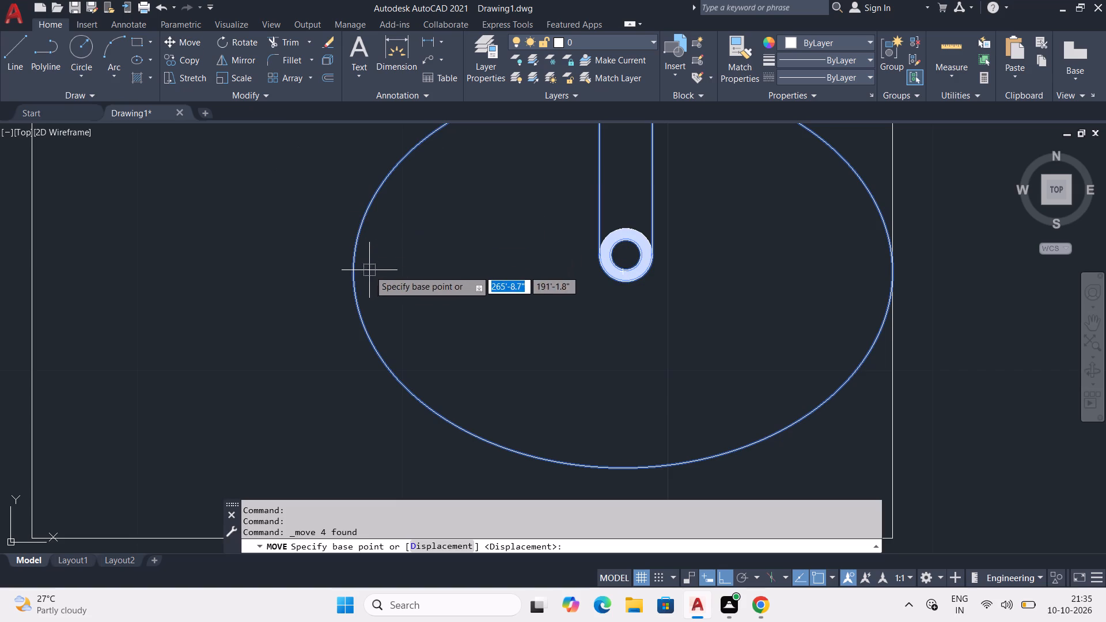
{"action": "left_click", "coordinate": [353, 283]}
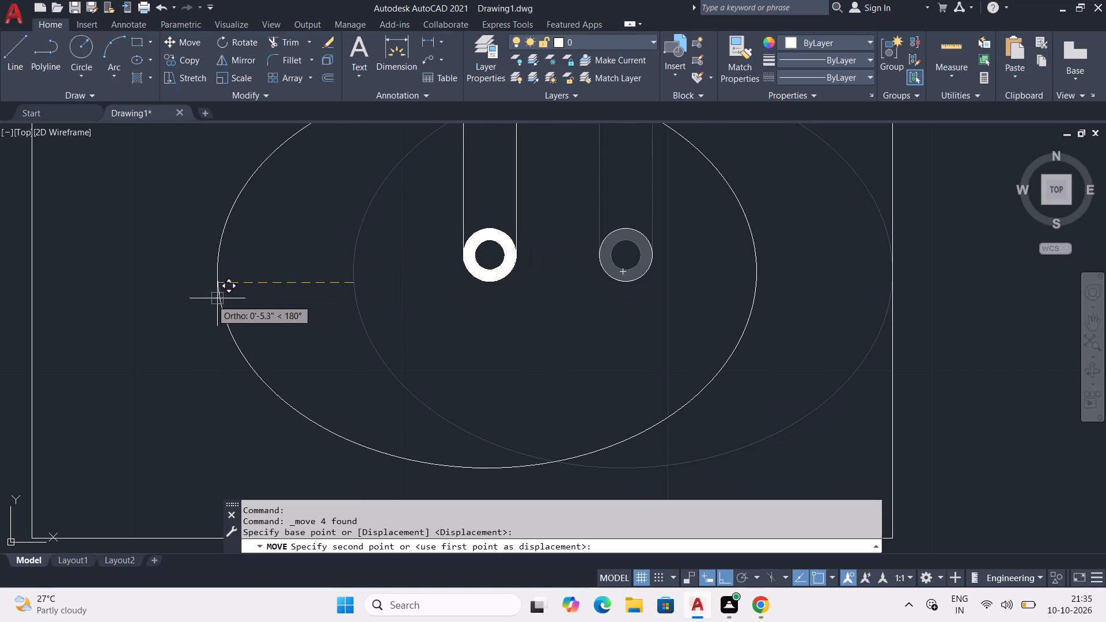
{"action": "left_click", "coordinate": [185, 311]}
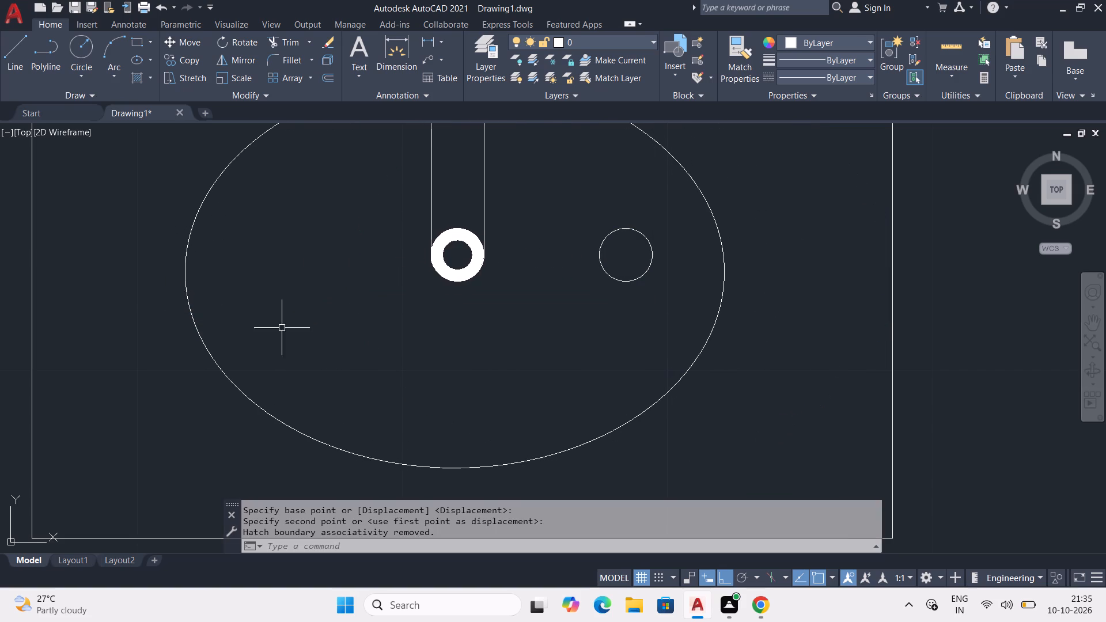
{"action": "scroll", "coordinate": [334, 337], "scroll_direction": "down", "scroll_amount": 2}
{"action": "scroll", "coordinate": [456, 314], "scroll_direction": "up", "scroll_amount": 2}
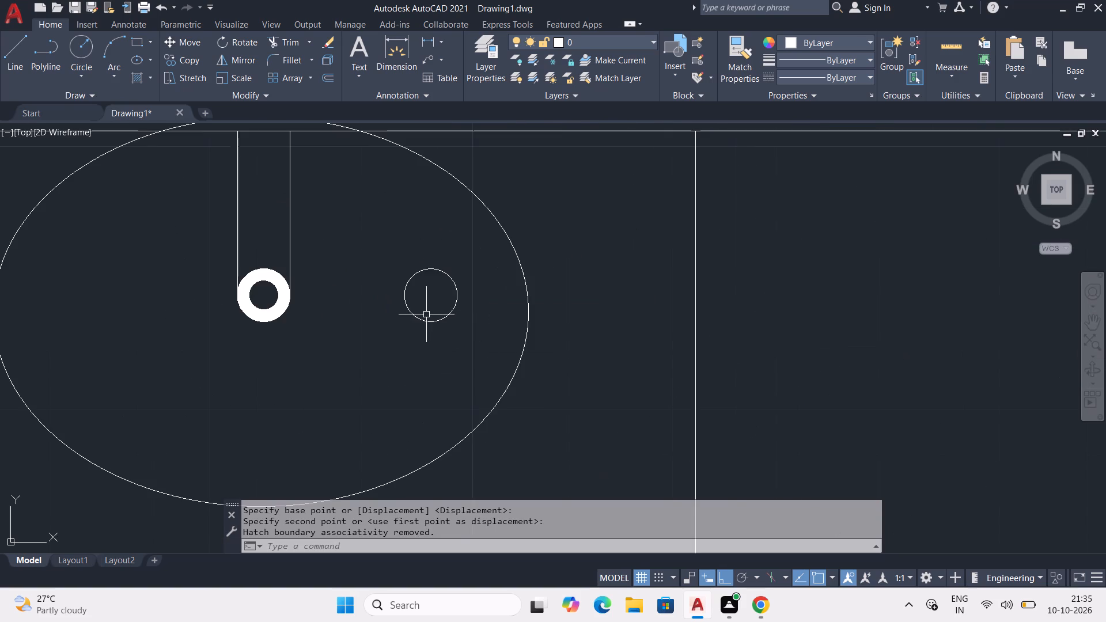
Move the stray small circle in the enlarged bowl about 6.4" west onto the drain ring between the tap lines.
{"action": "left_click", "coordinate": [426, 321]}
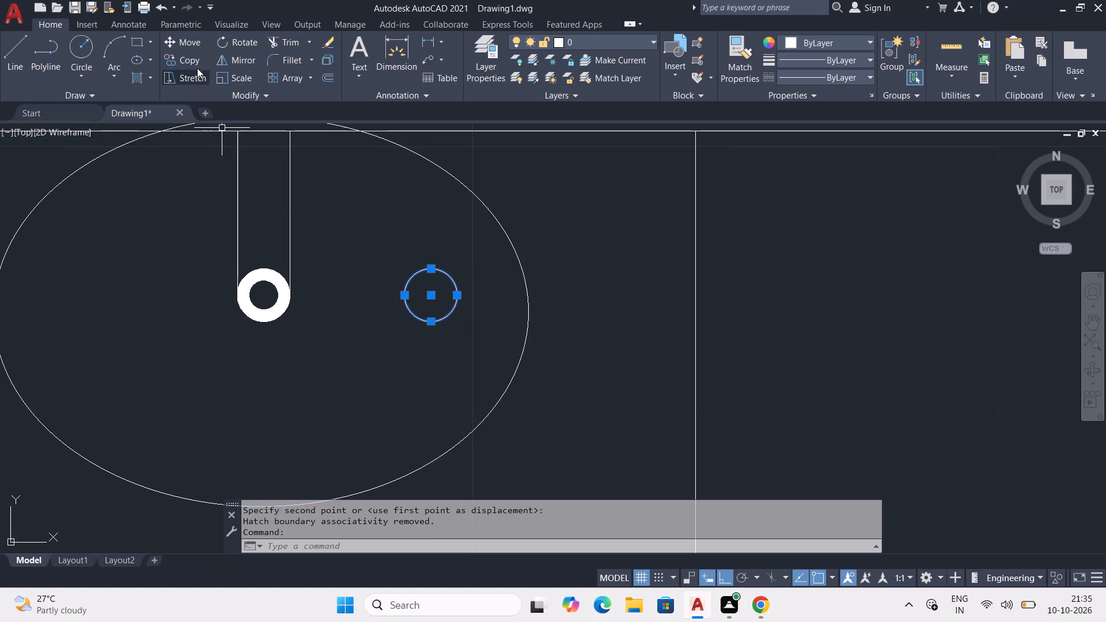
{"action": "left_click", "coordinate": [189, 46]}
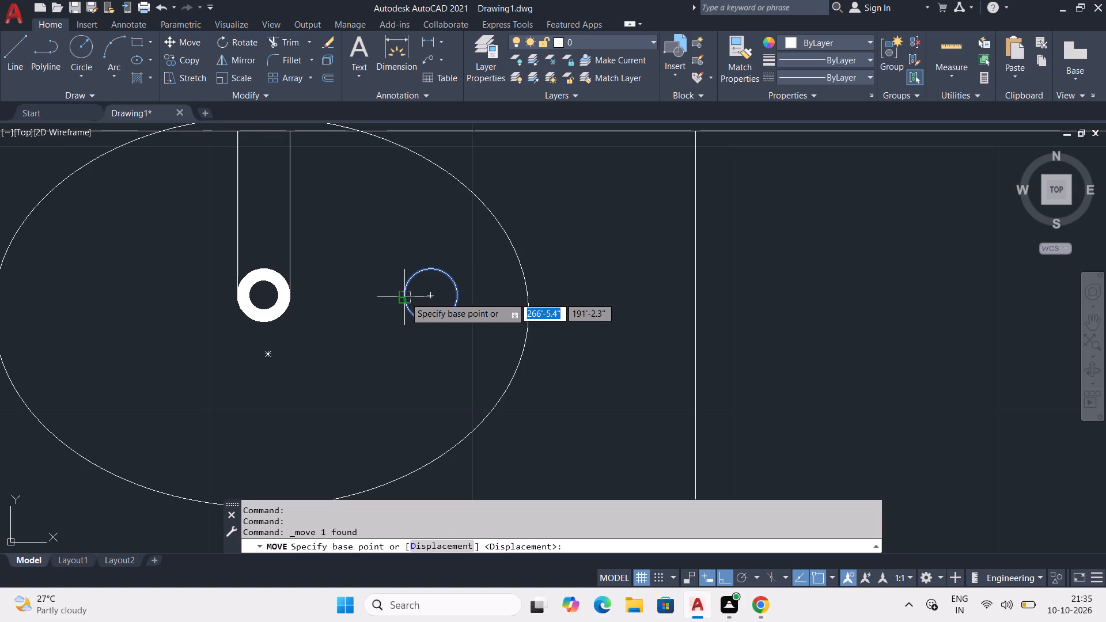
{"action": "left_click", "coordinate": [406, 297]}
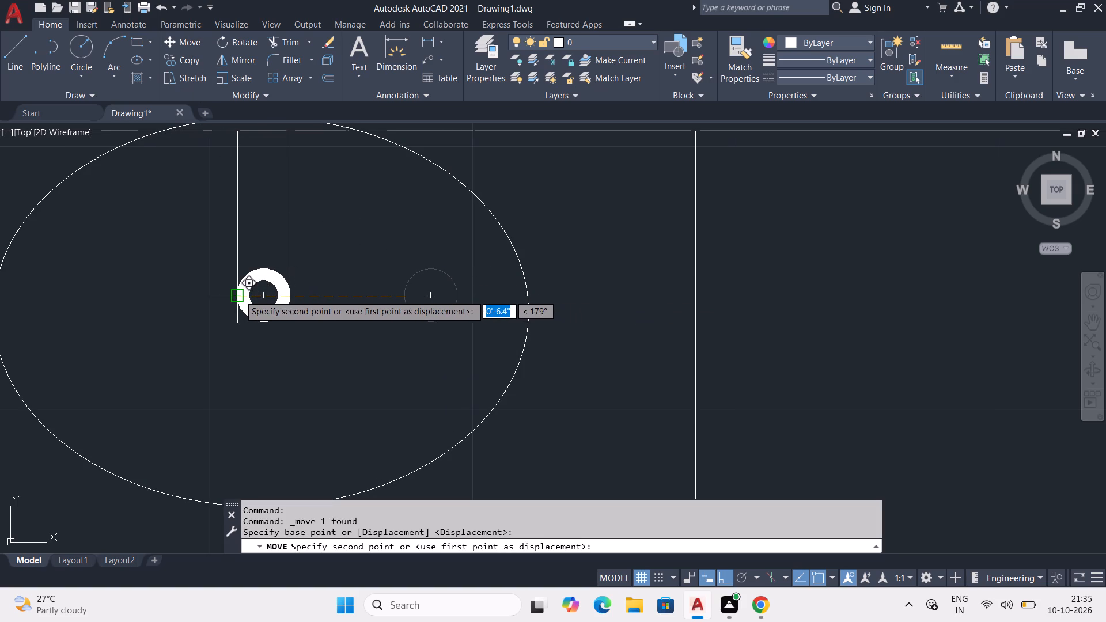
{"action": "left_click", "coordinate": [239, 295]}
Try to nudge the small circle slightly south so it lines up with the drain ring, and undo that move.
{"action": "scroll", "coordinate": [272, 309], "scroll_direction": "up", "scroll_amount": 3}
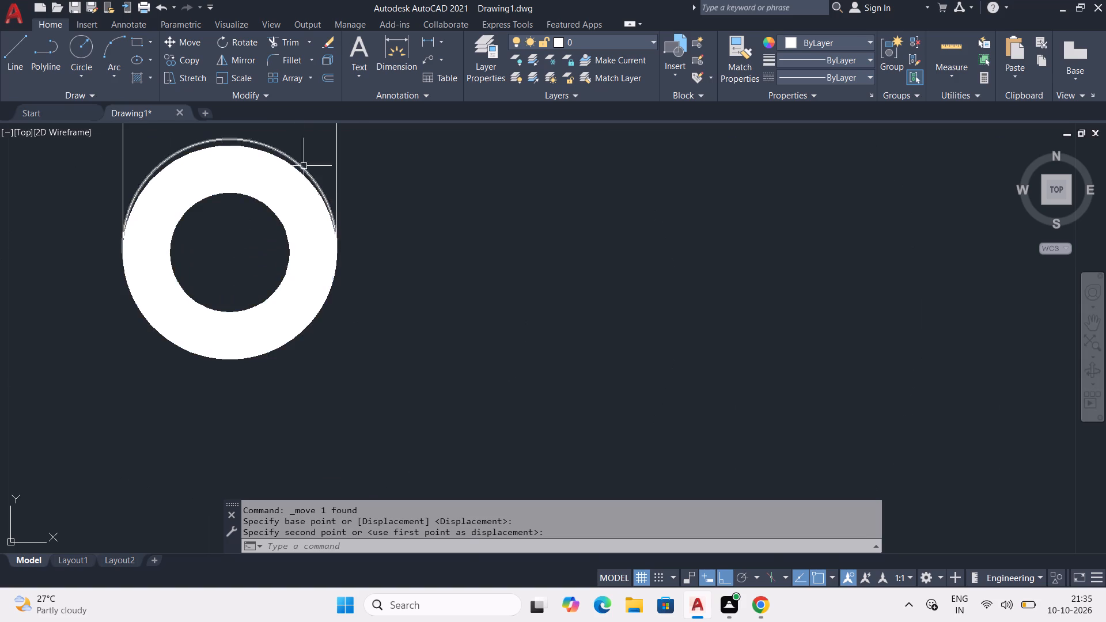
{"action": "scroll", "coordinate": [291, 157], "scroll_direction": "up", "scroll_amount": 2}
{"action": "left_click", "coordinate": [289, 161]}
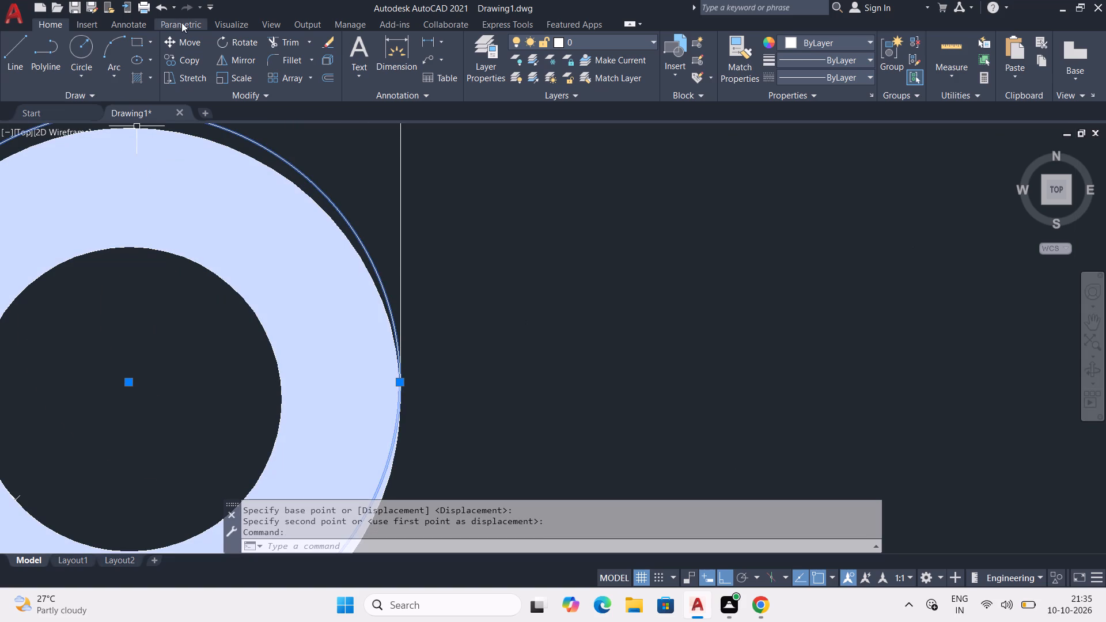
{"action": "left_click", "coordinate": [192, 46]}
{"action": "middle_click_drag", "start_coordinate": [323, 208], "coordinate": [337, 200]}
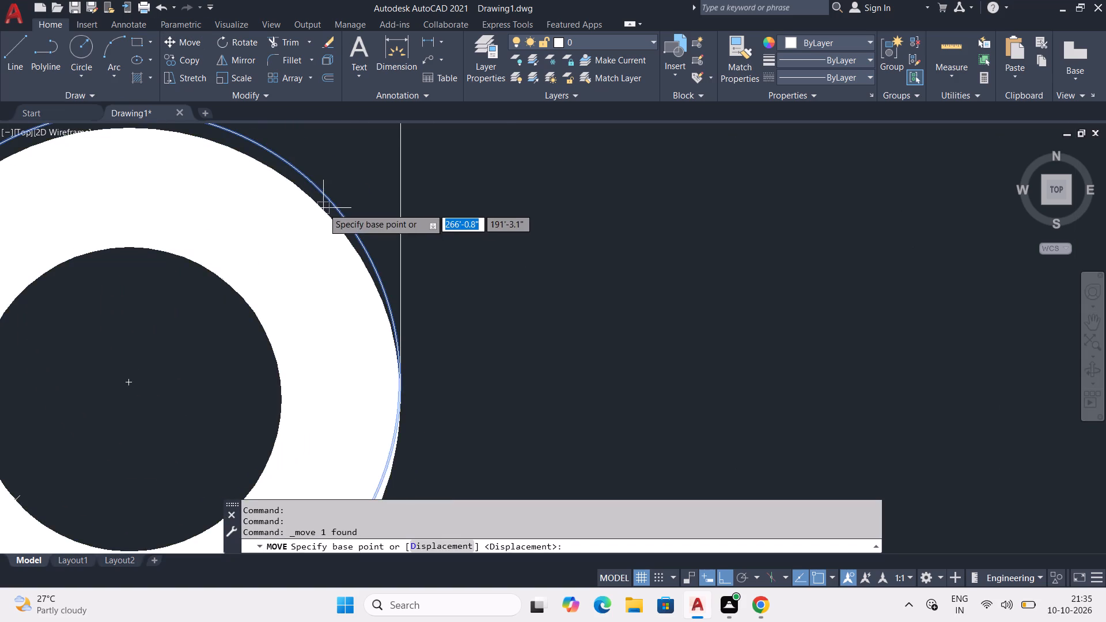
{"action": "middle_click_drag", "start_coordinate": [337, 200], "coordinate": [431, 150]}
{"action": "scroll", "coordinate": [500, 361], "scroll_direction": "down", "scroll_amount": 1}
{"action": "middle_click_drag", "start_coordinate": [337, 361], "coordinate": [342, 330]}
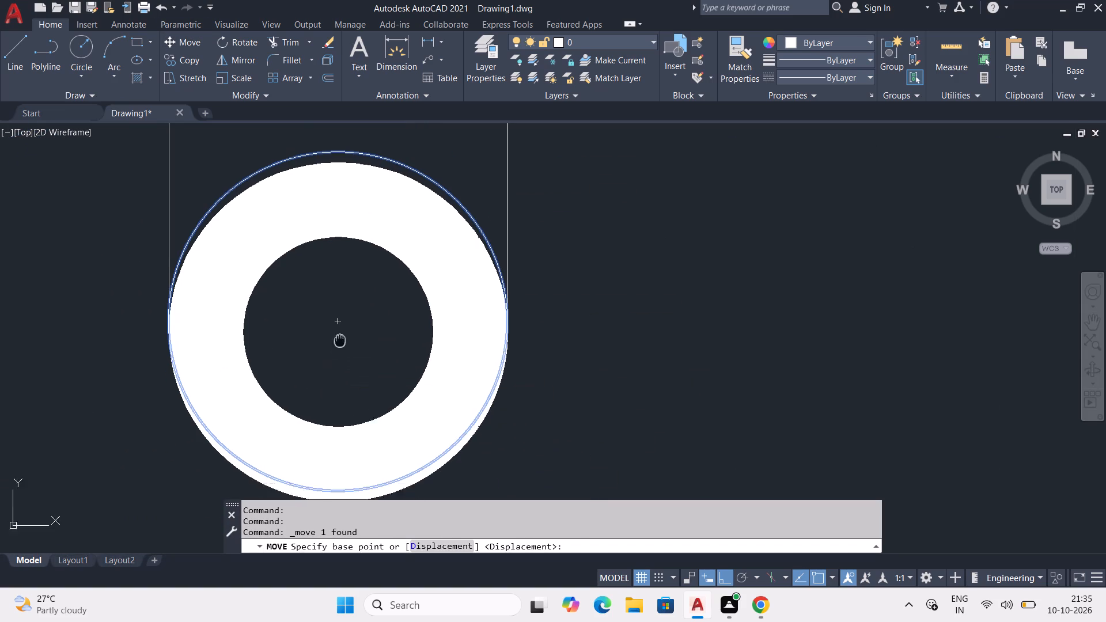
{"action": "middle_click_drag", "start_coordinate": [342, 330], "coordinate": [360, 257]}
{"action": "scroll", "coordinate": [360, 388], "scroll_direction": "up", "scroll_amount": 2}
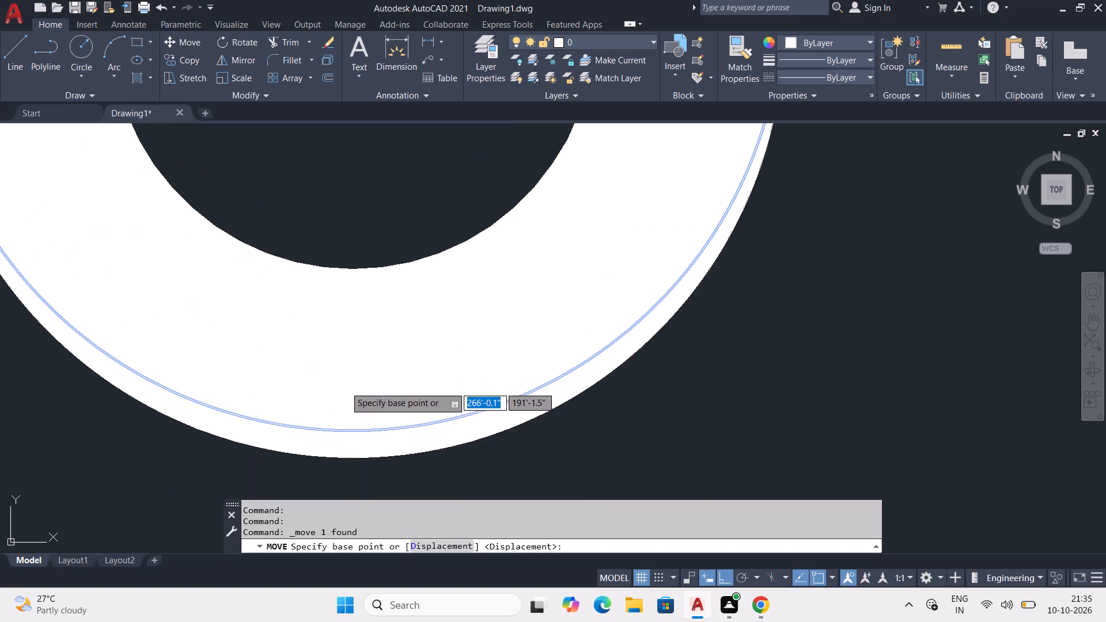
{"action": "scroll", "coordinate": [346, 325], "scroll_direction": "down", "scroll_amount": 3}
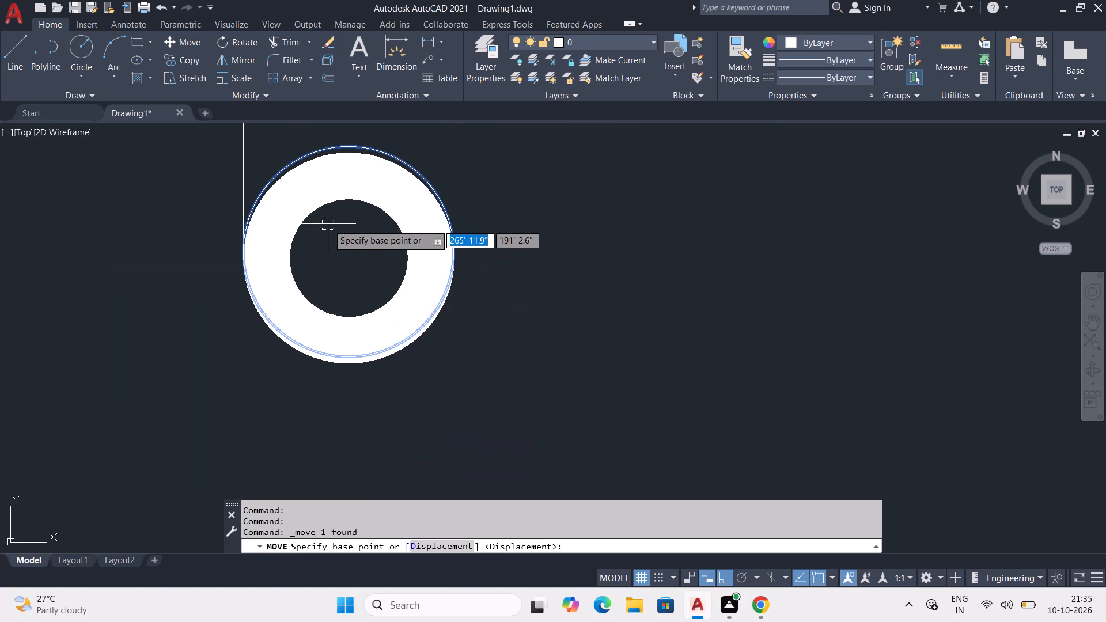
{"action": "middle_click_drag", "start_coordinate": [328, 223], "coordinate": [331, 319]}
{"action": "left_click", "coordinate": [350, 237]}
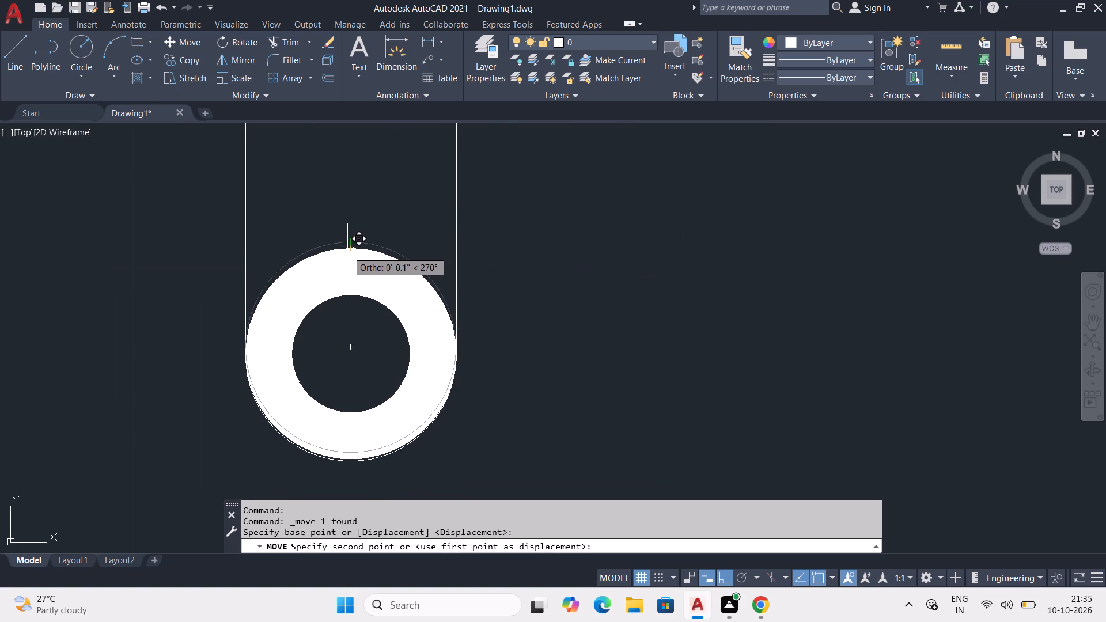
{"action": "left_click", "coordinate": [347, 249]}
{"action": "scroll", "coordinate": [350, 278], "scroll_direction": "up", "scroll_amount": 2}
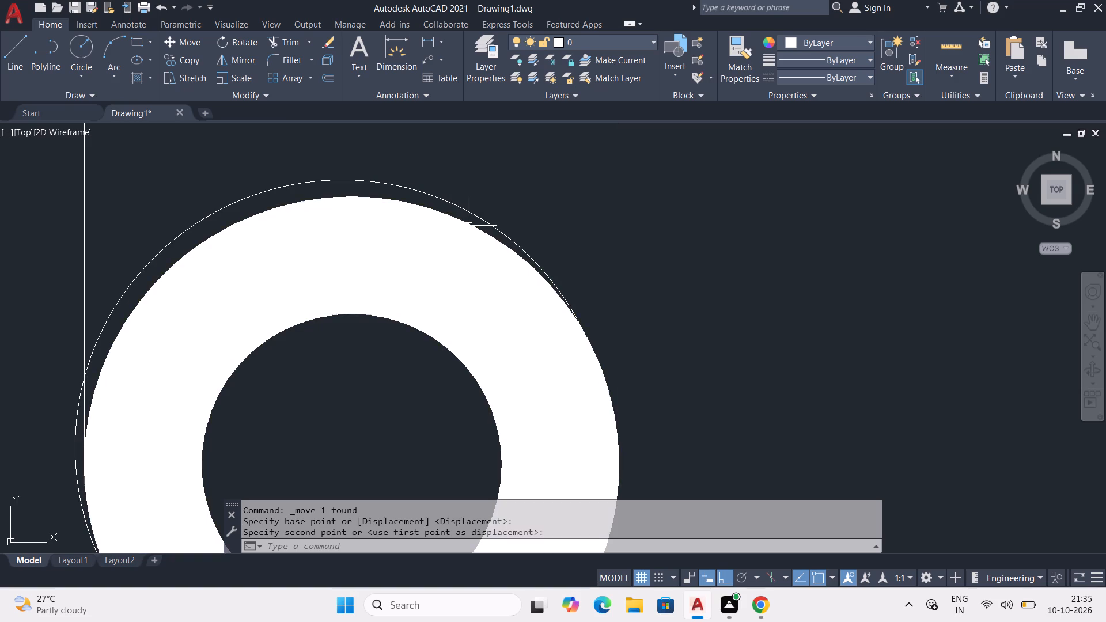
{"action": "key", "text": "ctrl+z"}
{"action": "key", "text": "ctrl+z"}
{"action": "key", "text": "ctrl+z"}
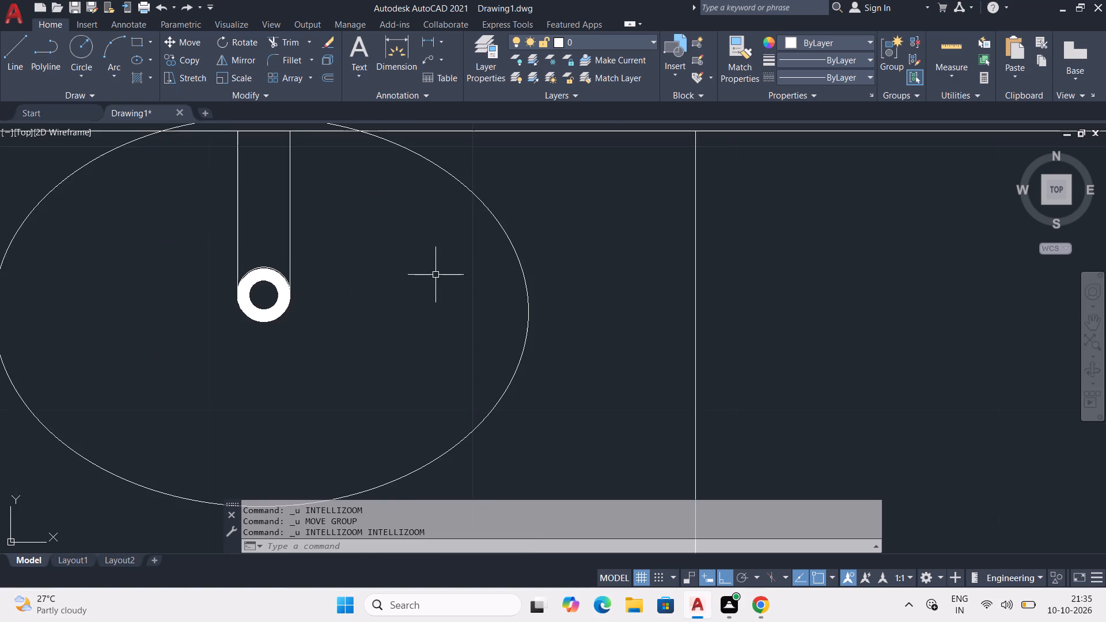
Shorten the enlarged bowl's north-south axis so its north edge sits just south of the wall line.
{"action": "scroll", "coordinate": [440, 301], "scroll_direction": "down", "scroll_amount": 2}
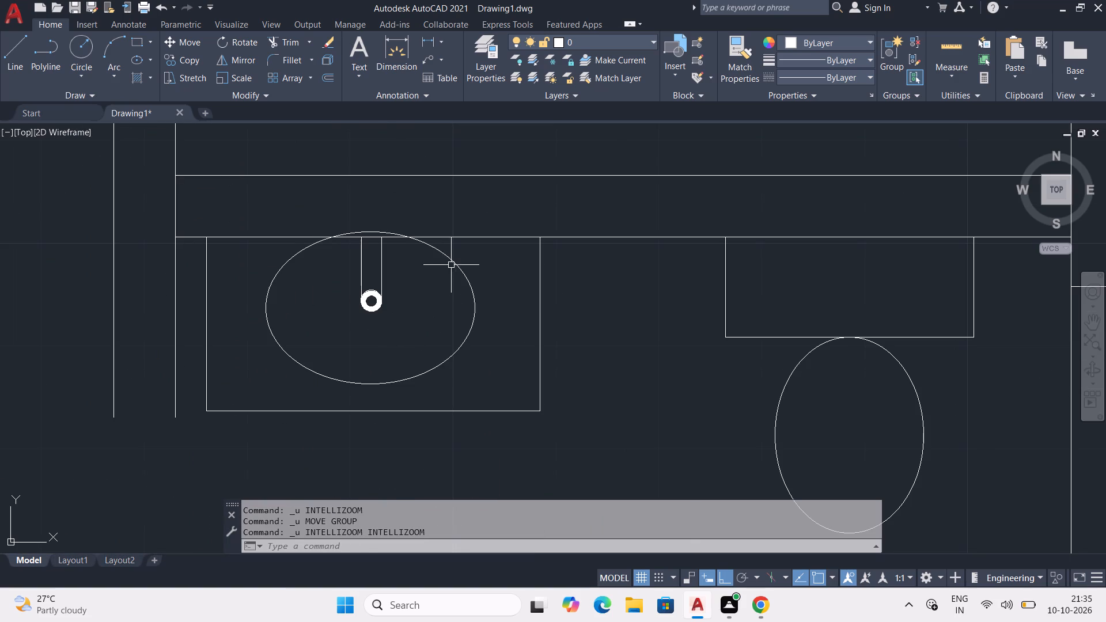
{"action": "left_click", "coordinate": [452, 264]}
{"action": "left_click", "coordinate": [372, 236]}
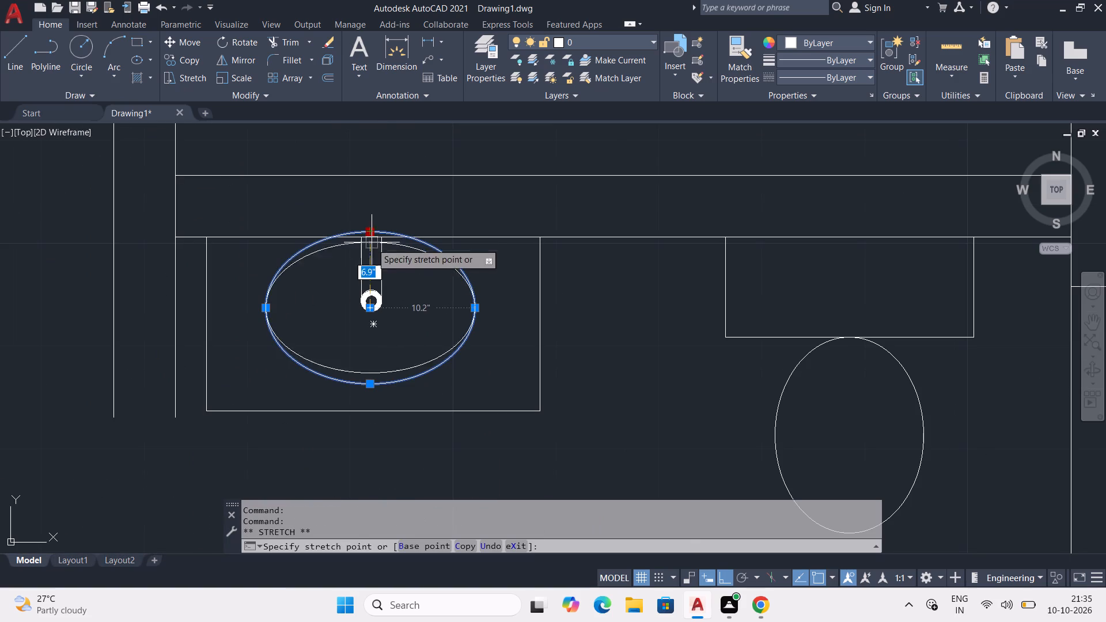
{"action": "left_click", "coordinate": [372, 249]}
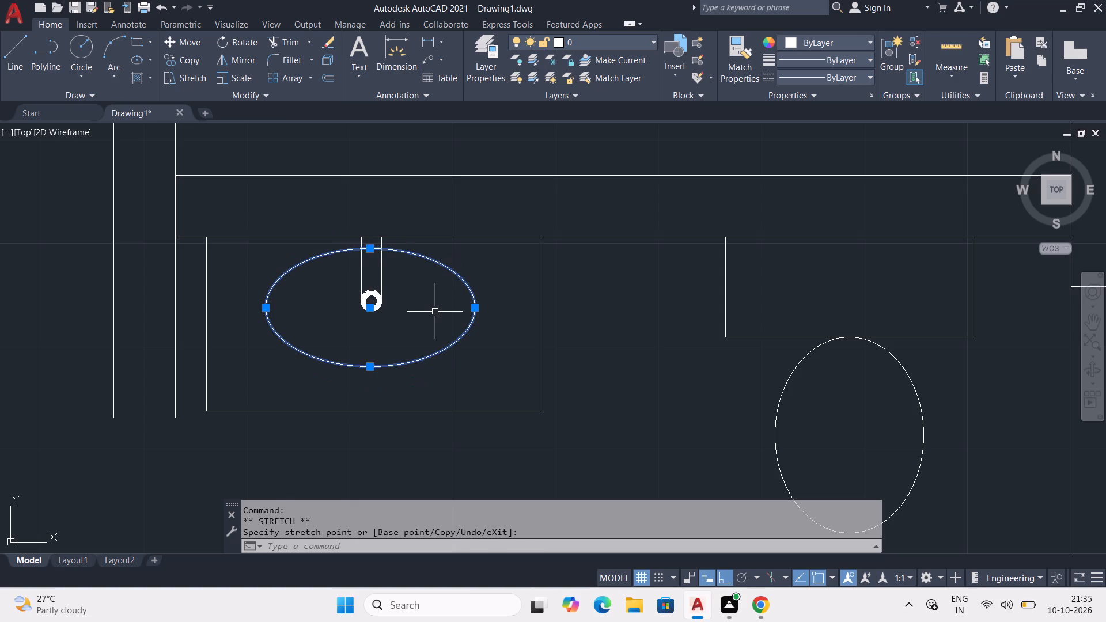
{"action": "key", "text": "Escape"}
Trim the bowl's arc between the two tap lines of the enlarged washbasin.
{"action": "scroll", "coordinate": [351, 269], "scroll_direction": "up", "scroll_amount": 1}
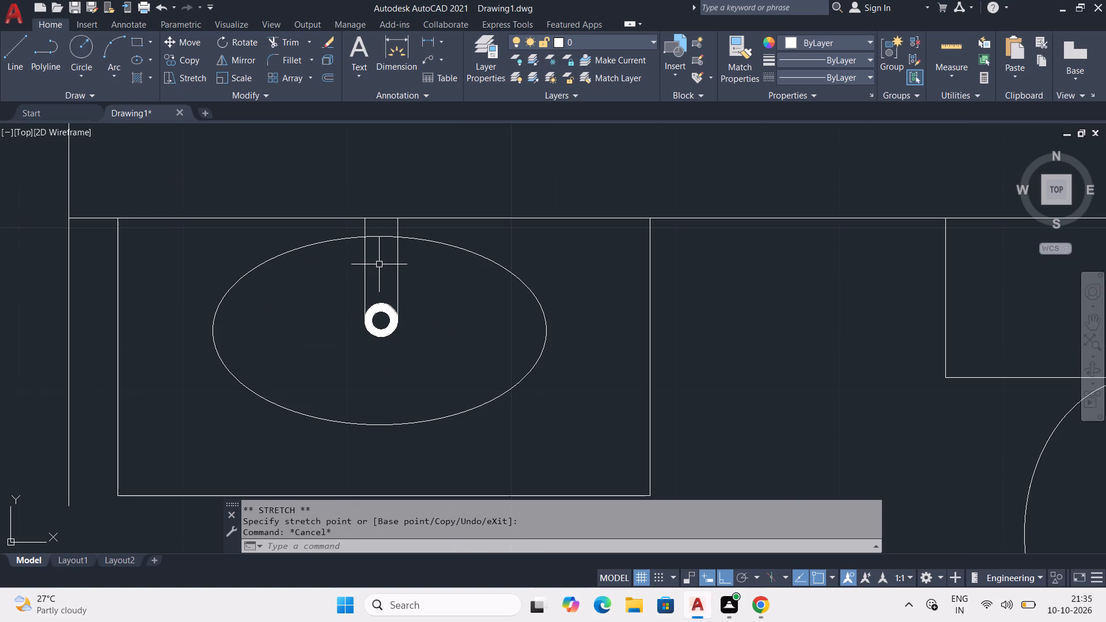
{"action": "type", "text": "TR"}
{"action": "key", "text": "space"}
{"action": "left_click", "coordinate": [382, 236]}
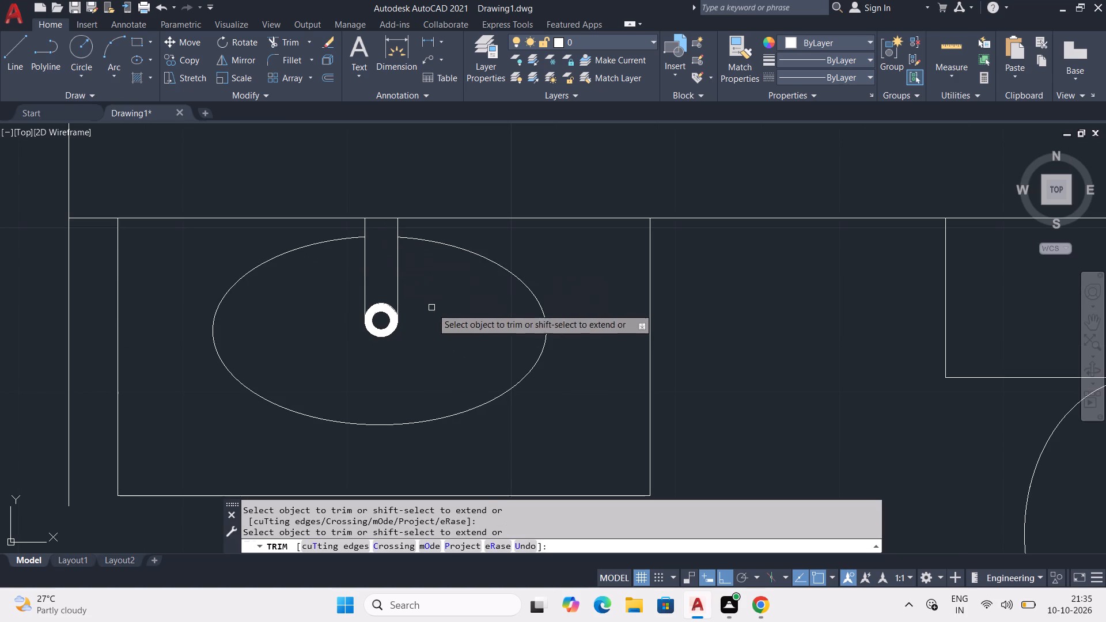
Trim the bowl's arc between the two tap lines of the washbasin in the original west plan's bathroom.
{"action": "scroll", "coordinate": [434, 309], "scroll_direction": "down", "scroll_amount": 3}
{"action": "middle_click_drag", "start_coordinate": [280, 296], "coordinate": [542, 277]}
{"action": "scroll", "coordinate": [231, 306], "scroll_direction": "down", "scroll_amount": 3}
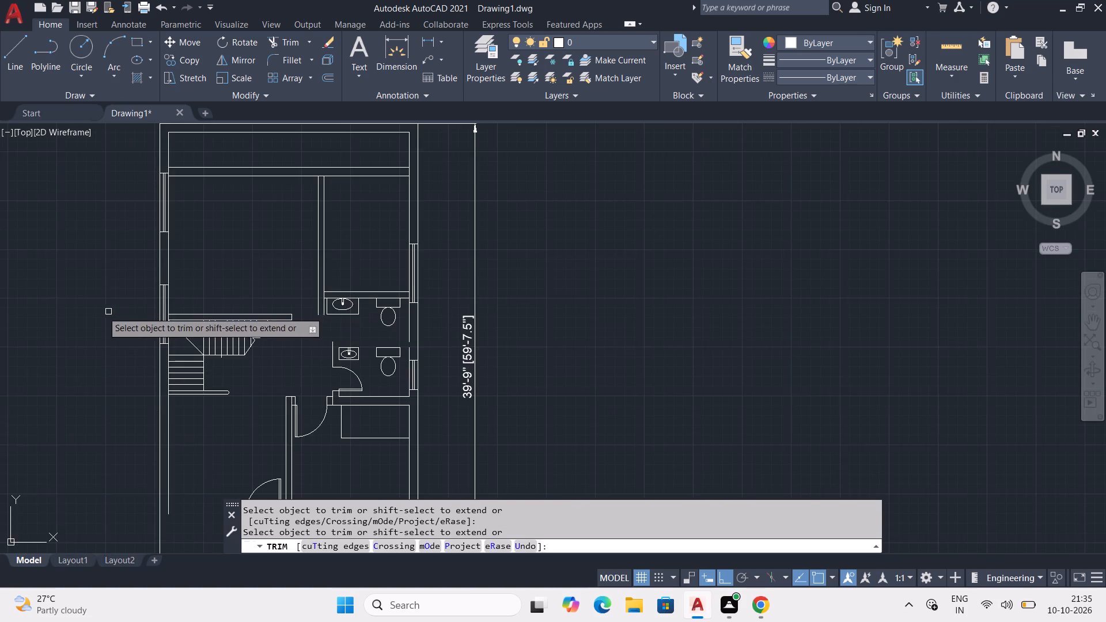
{"action": "middle_click_drag", "start_coordinate": [100, 312], "coordinate": [533, 244]}
{"action": "scroll", "coordinate": [385, 325], "scroll_direction": "up", "scroll_amount": 2}
{"action": "scroll", "coordinate": [116, 259], "scroll_direction": "up", "scroll_amount": 2}
{"action": "middle_click_drag", "start_coordinate": [136, 266], "coordinate": [392, 422]}
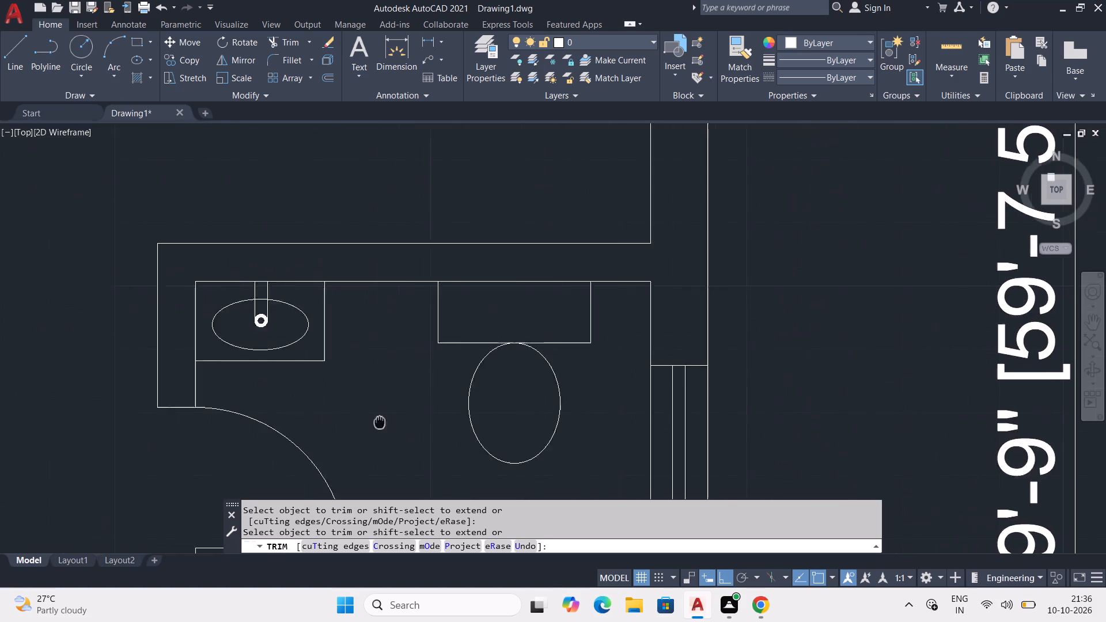
{"action": "middle_click_drag", "start_coordinate": [392, 422], "coordinate": [393, 422]}
{"action": "scroll", "coordinate": [270, 314], "scroll_direction": "up", "scroll_amount": 2}
{"action": "left_click", "coordinate": [294, 278]}
{"action": "scroll", "coordinate": [378, 359], "scroll_direction": "down", "scroll_amount": 3}
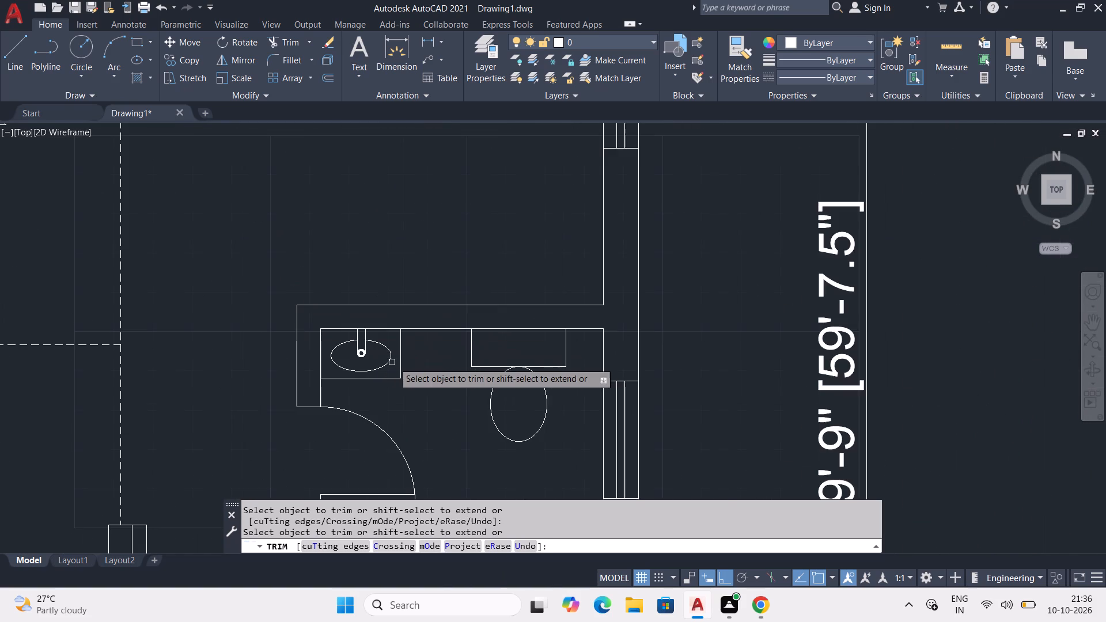
{"action": "key", "text": "Escape"}
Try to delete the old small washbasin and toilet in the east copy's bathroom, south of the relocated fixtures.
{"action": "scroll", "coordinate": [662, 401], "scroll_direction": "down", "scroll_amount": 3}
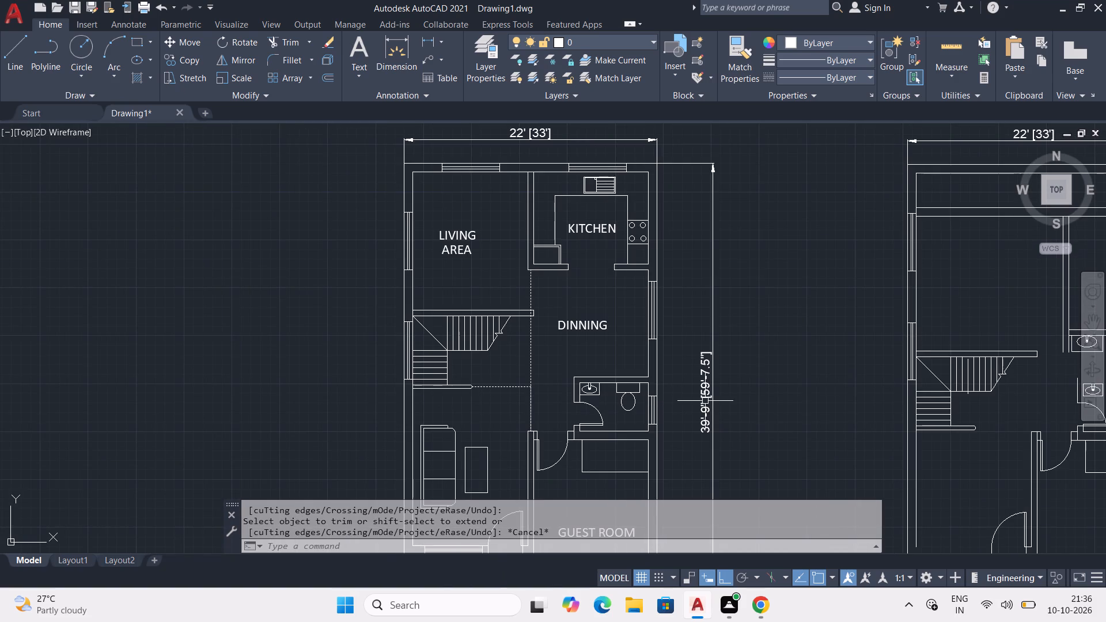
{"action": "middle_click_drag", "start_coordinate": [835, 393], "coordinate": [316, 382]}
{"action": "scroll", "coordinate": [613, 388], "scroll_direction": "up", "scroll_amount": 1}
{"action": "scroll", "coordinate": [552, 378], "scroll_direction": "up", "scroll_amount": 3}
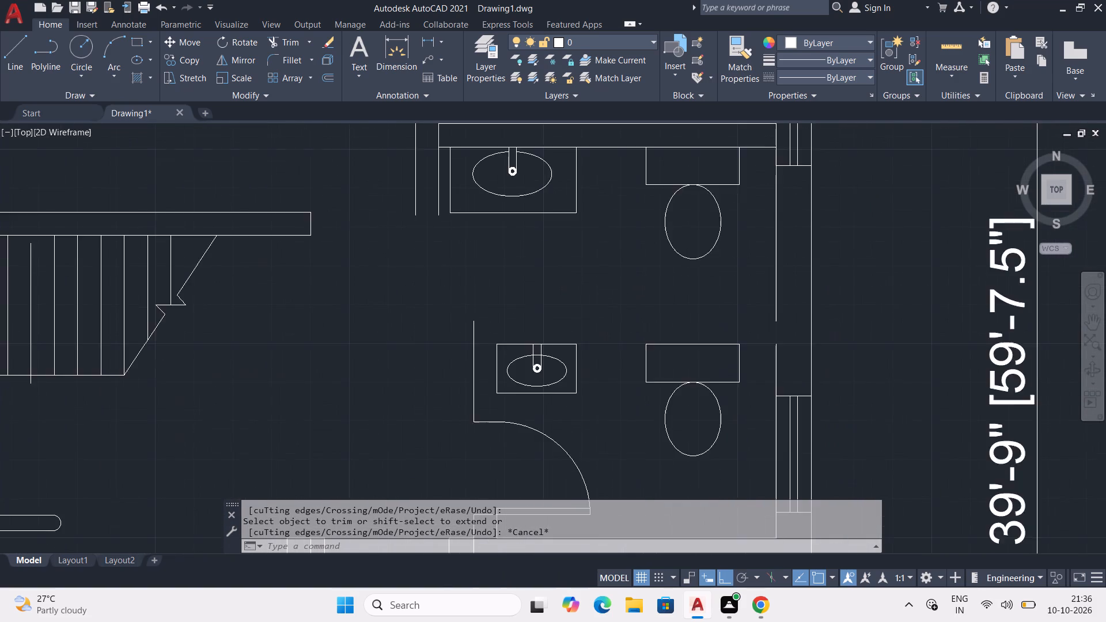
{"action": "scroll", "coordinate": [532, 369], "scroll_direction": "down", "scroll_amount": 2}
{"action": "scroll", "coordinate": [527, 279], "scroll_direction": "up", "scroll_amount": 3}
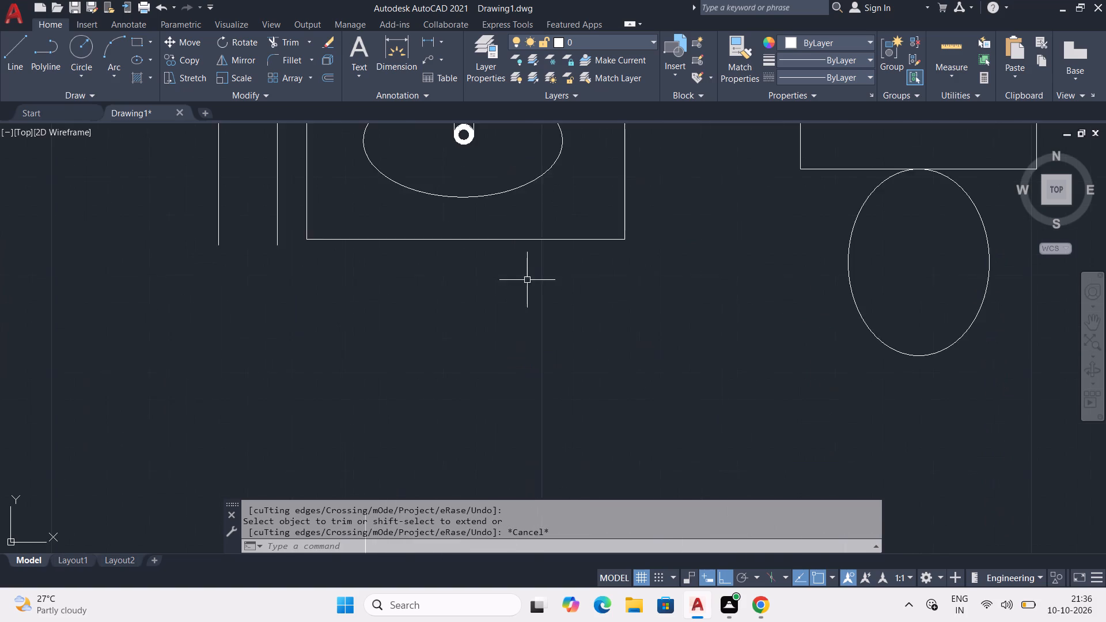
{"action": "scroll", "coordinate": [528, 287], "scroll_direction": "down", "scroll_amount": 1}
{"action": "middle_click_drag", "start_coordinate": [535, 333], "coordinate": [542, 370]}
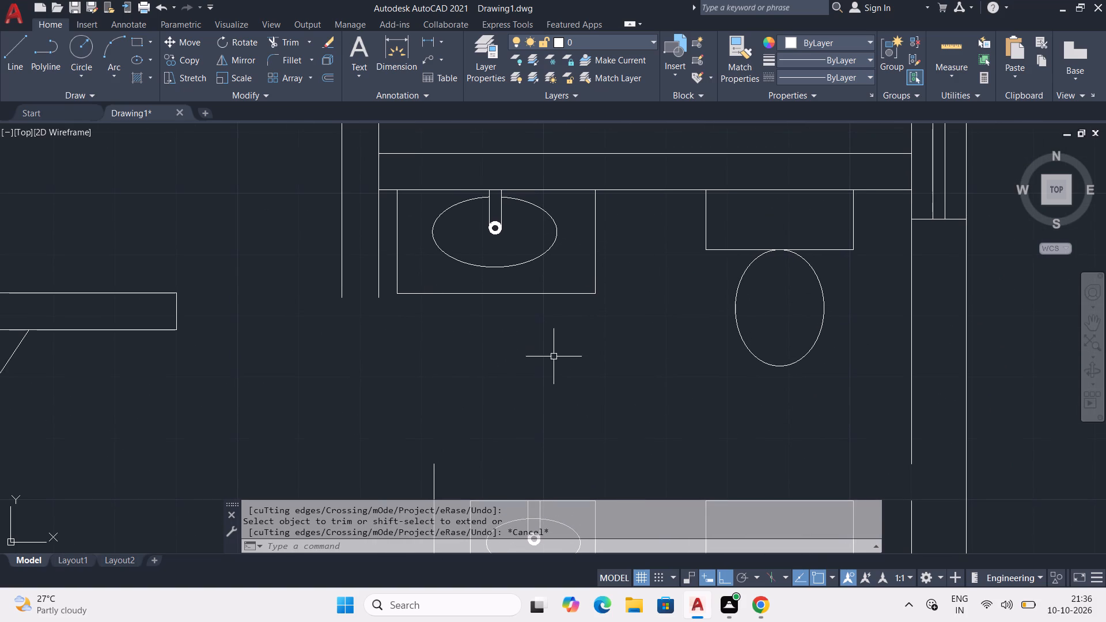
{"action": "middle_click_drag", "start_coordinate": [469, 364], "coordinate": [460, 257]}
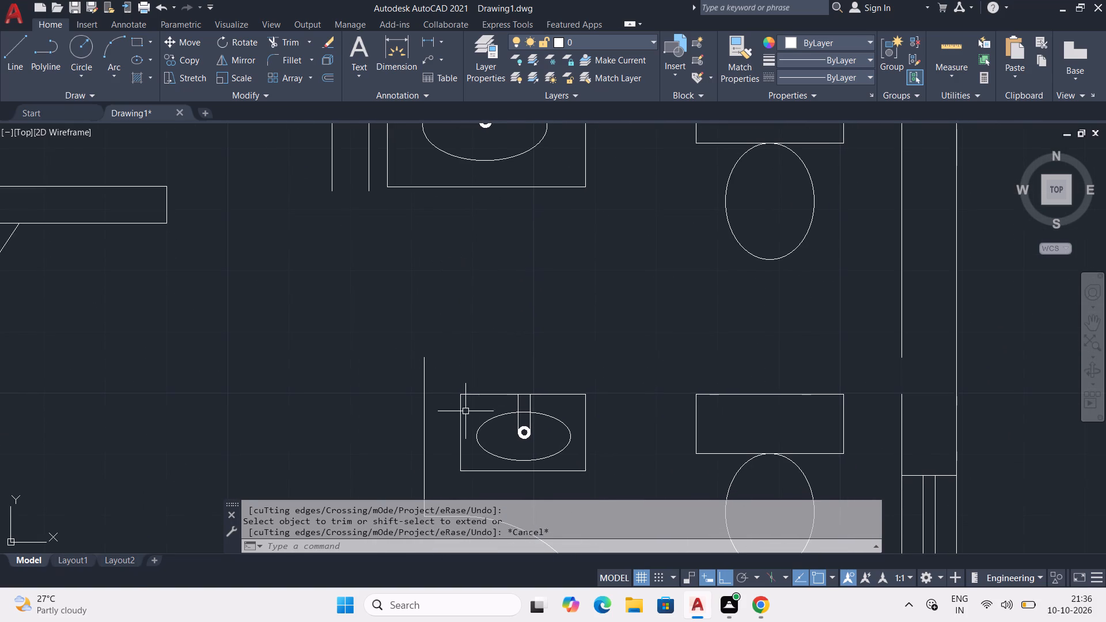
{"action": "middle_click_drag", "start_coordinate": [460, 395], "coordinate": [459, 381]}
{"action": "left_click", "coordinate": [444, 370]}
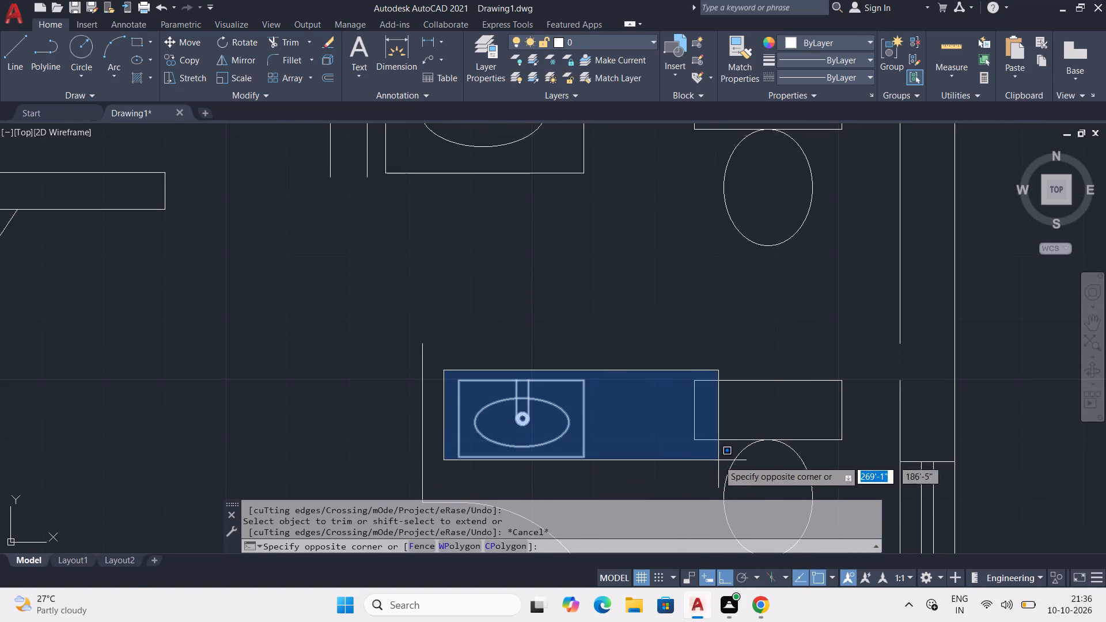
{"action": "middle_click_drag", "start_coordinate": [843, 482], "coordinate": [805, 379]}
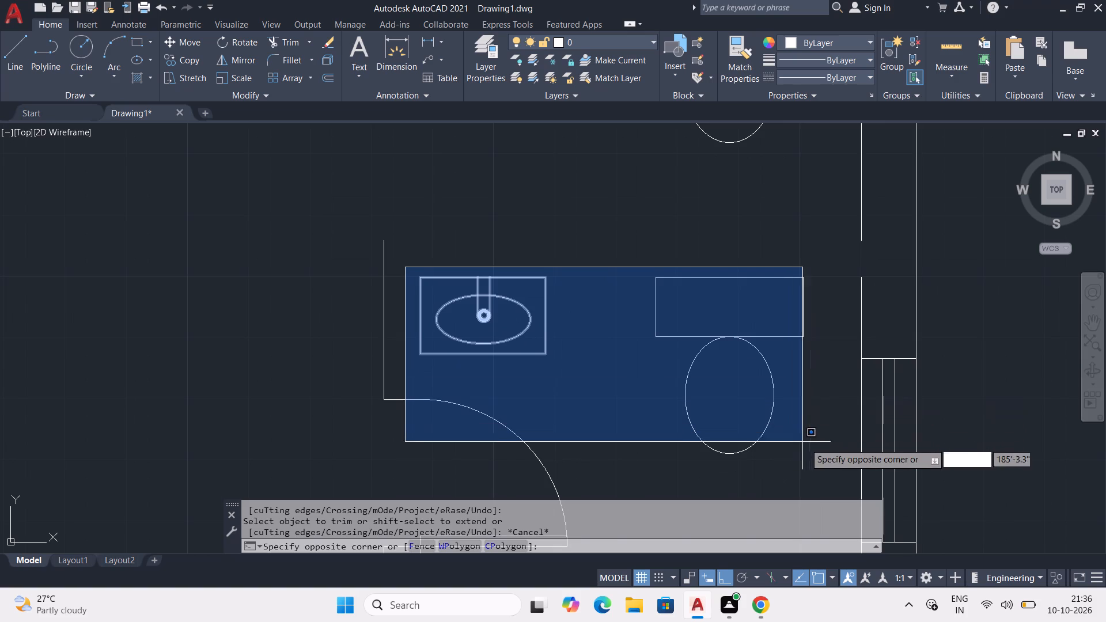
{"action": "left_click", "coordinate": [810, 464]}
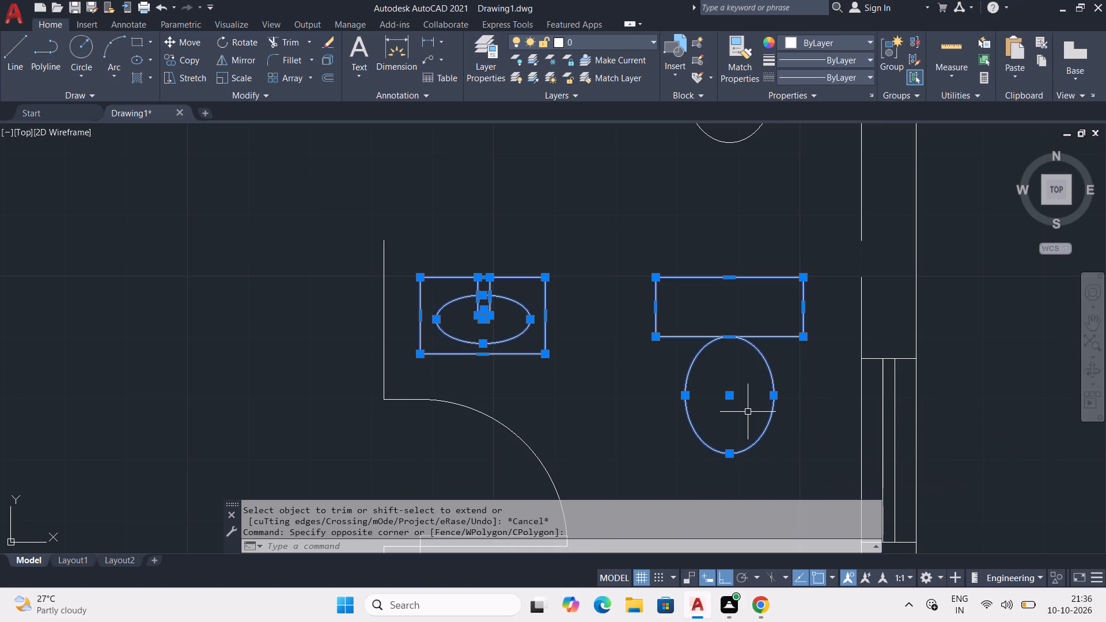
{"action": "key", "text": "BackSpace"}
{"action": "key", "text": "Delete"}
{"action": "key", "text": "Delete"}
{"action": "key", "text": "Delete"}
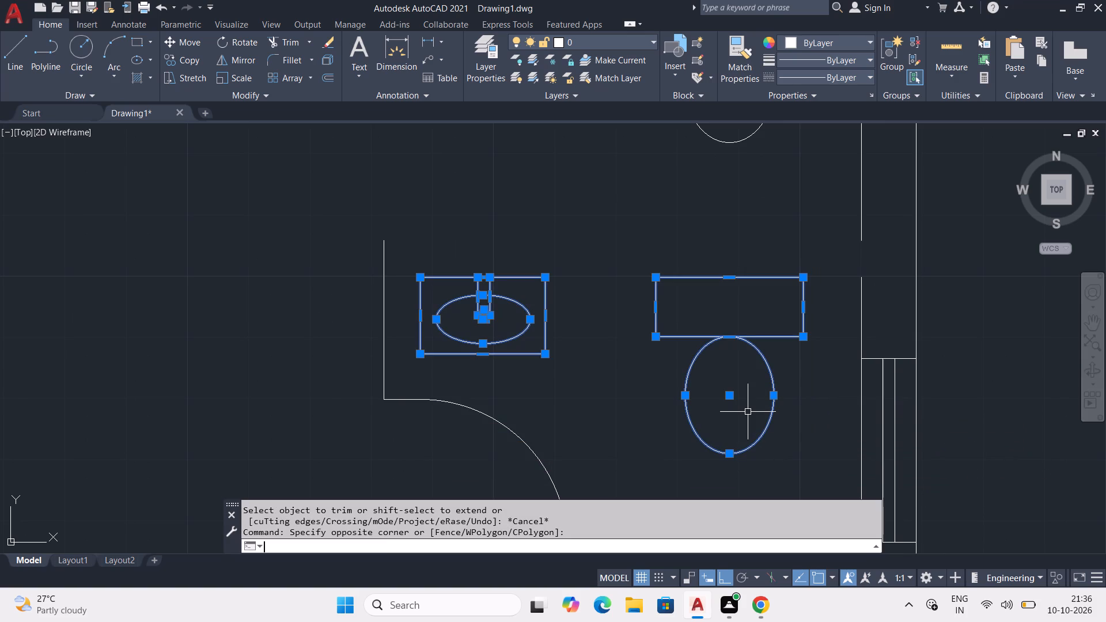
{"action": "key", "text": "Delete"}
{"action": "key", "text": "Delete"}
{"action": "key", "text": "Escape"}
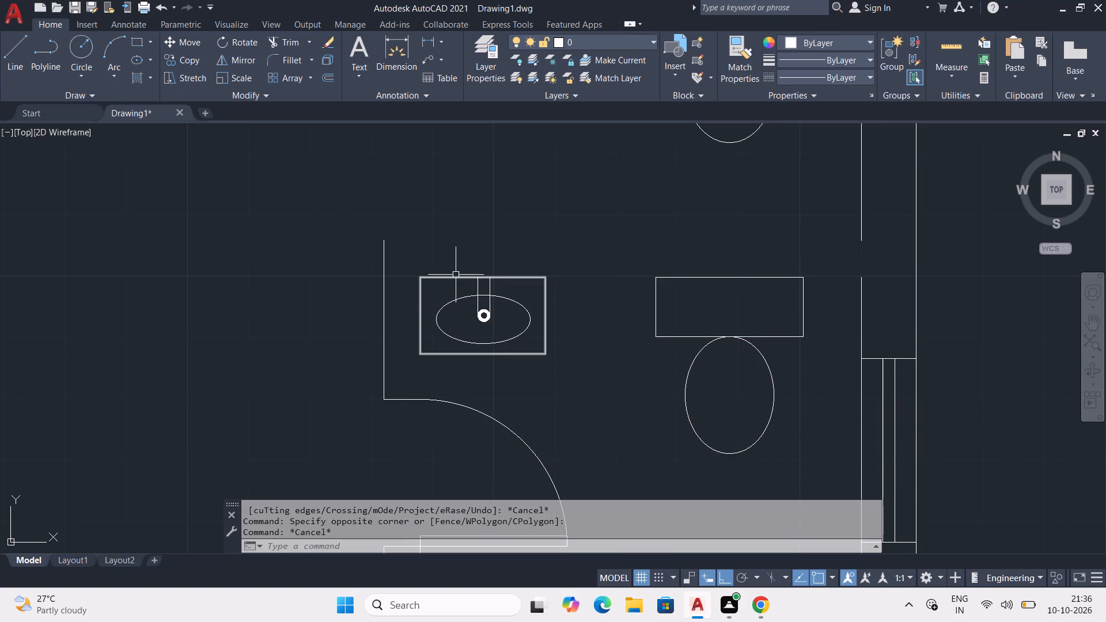
Delete the old small washbasin and toilet south of the relocated fixtures in the east copy.
{"action": "left_click", "coordinate": [410, 261]}
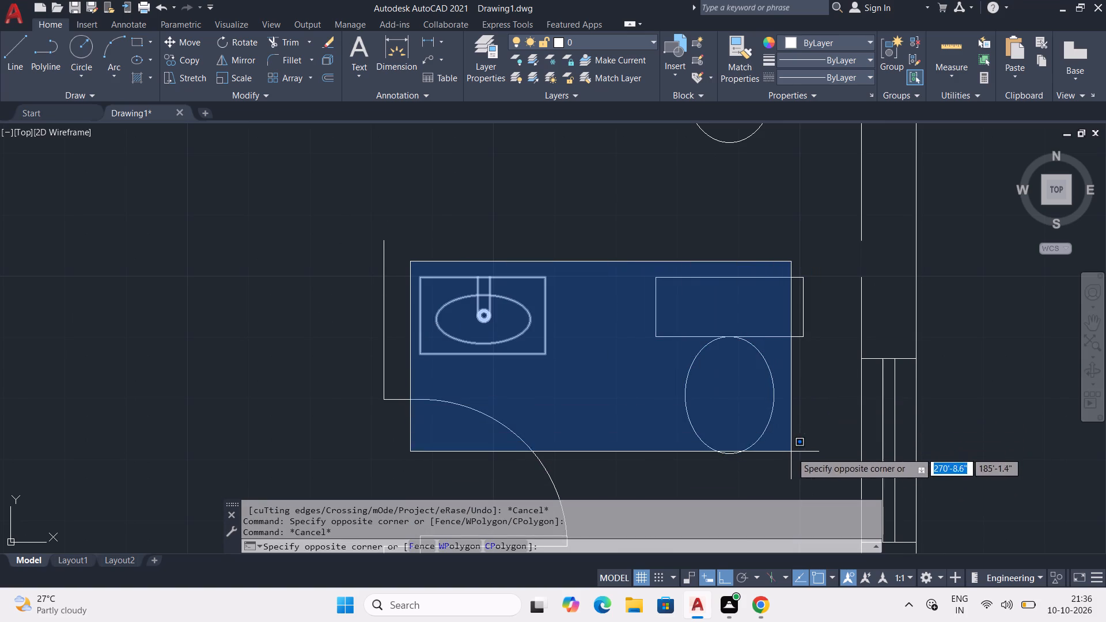
{"action": "left_click", "coordinate": [803, 460]}
{"action": "key", "text": "Delete"}
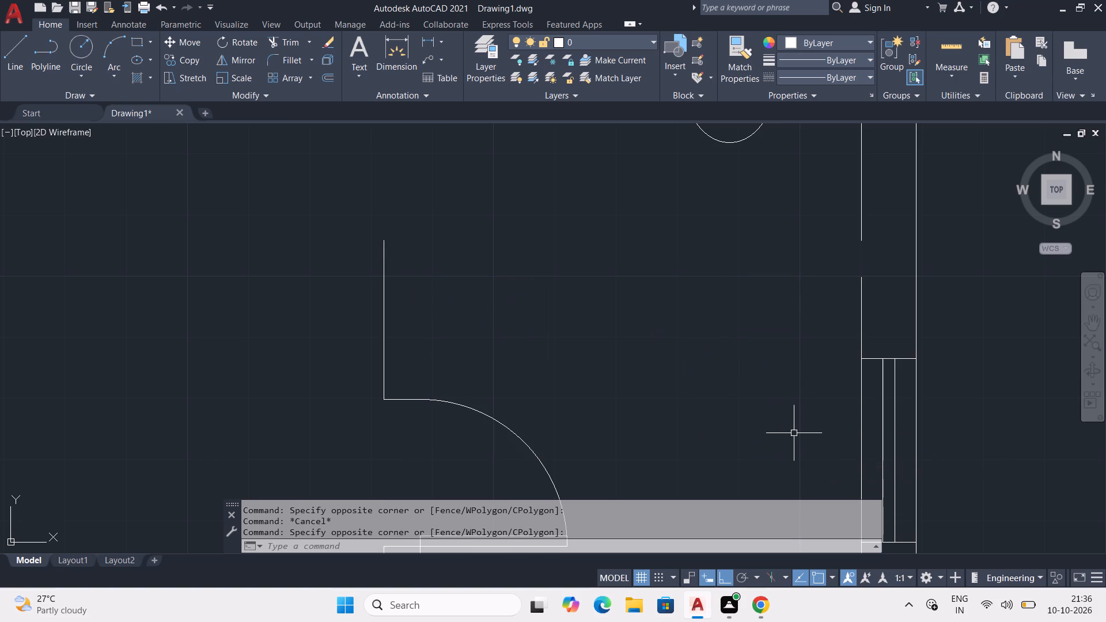
Delete the door just southwest of the bathroom's south wall in the east copy.
{"action": "middle_click_drag", "start_coordinate": [539, 264], "coordinate": [662, 526]}
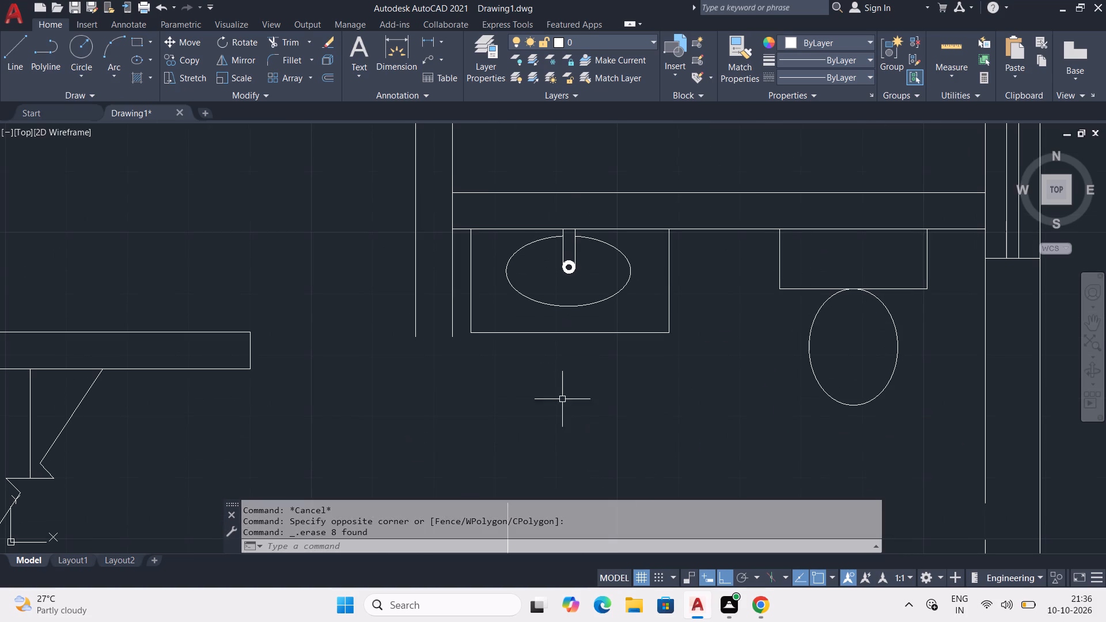
{"action": "scroll", "coordinate": [532, 399], "scroll_direction": "down", "scroll_amount": 1}
{"action": "middle_click_drag", "start_coordinate": [622, 475], "coordinate": [549, 202]}
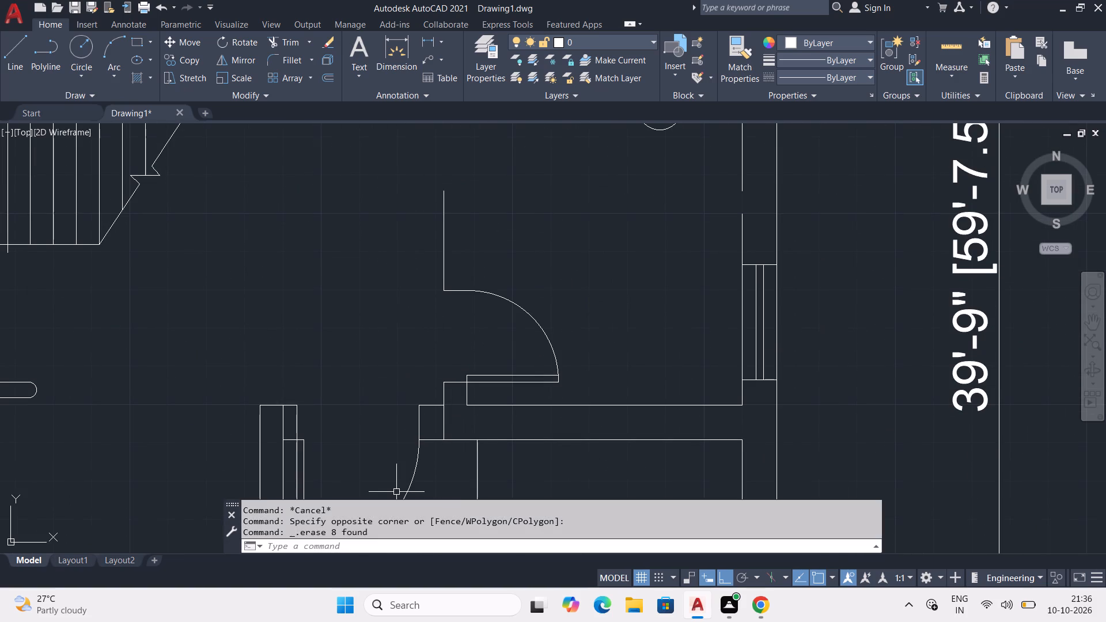
{"action": "left_click", "coordinate": [418, 479]}
{"action": "left_click", "coordinate": [412, 474]}
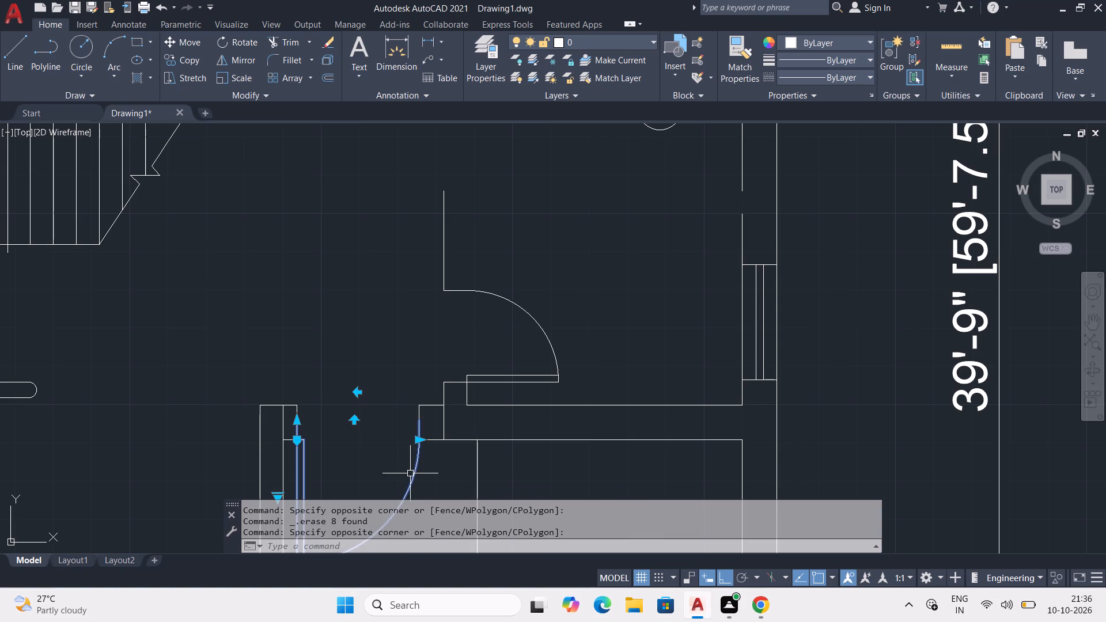
{"action": "left_click_drag", "start_coordinate": [408, 471], "coordinate": [414, 468]}
{"action": "key", "text": "Delete"}
{"action": "key", "text": "Delete"}
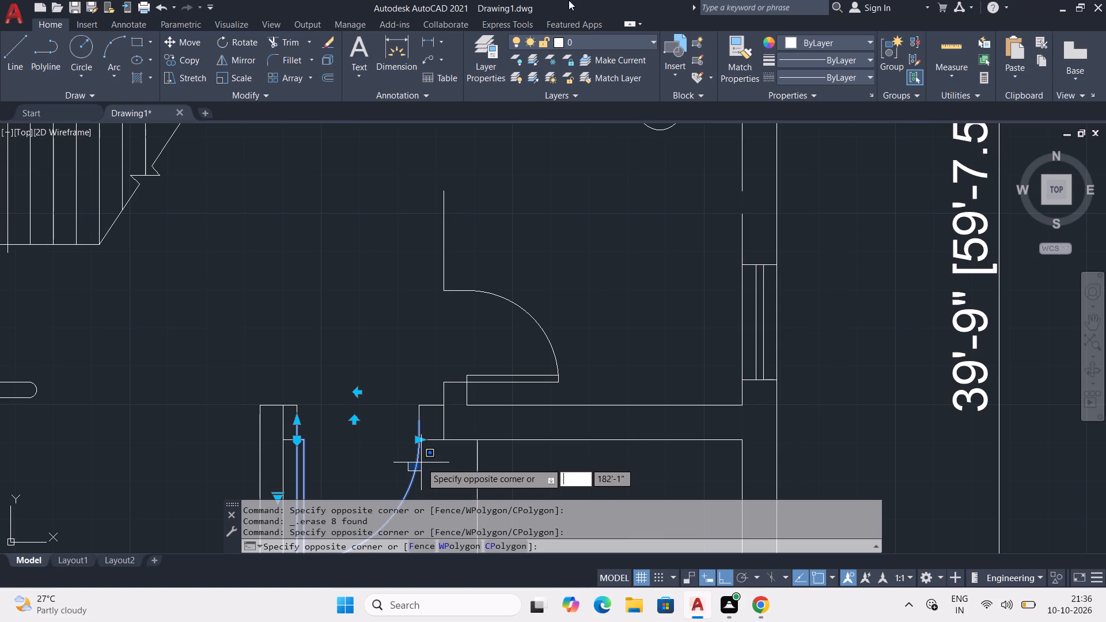
{"action": "key", "text": "Delete"}
{"action": "key", "text": "Escape"}
{"action": "key", "text": "Delete"}
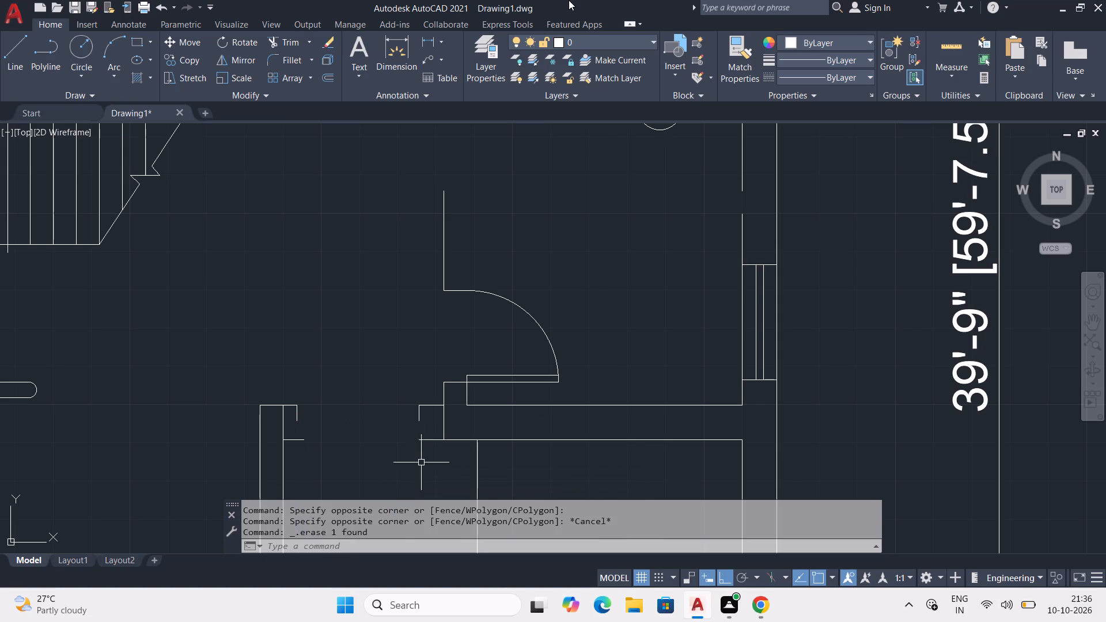
Trim the two leftover door jamb lines and the short wall segment at the removed door's opening.
{"action": "scroll", "coordinate": [452, 0], "scroll_direction": "up", "scroll_amount": 3}
{"action": "scroll", "coordinate": [319, 466], "scroll_direction": "up", "scroll_amount": 2}
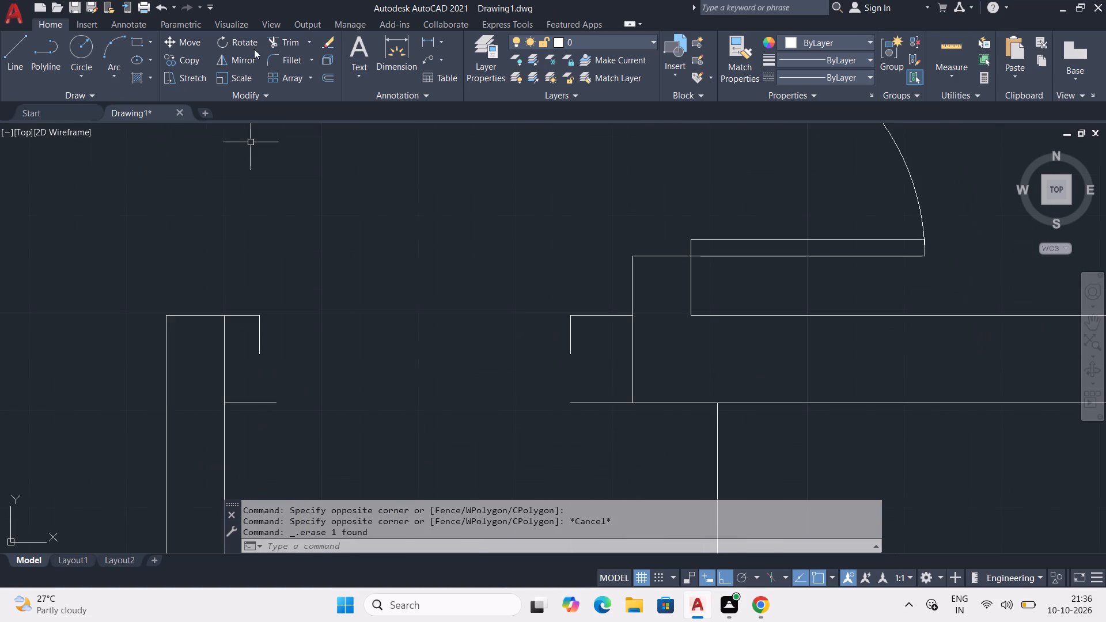
{"action": "left_click", "coordinate": [281, 40]}
{"action": "left_click", "coordinate": [259, 339]}
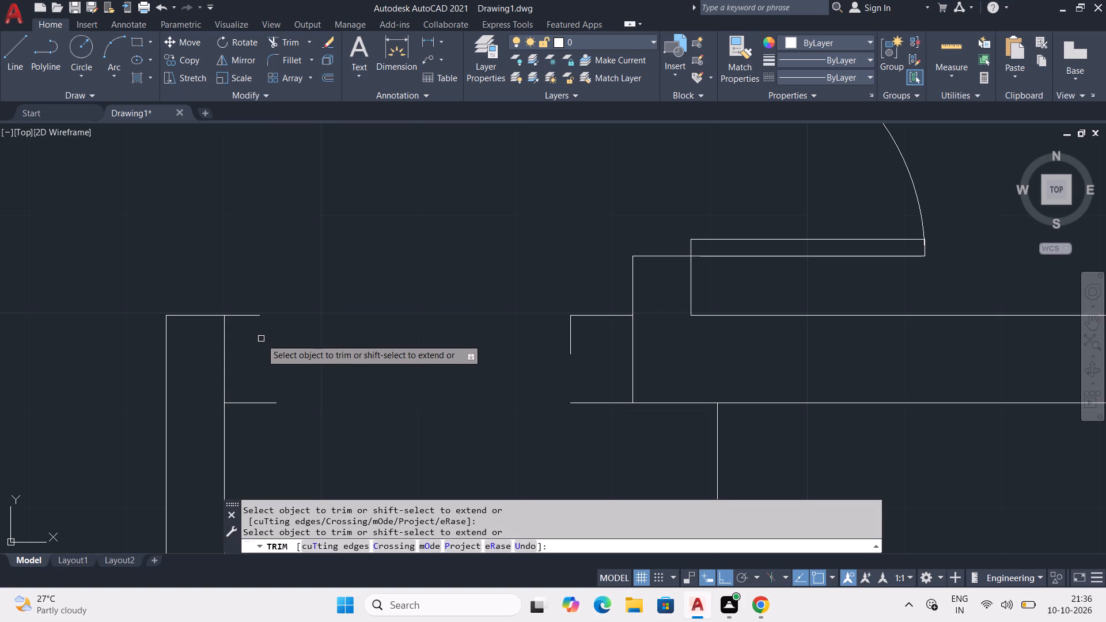
{"action": "left_click", "coordinate": [571, 351]}
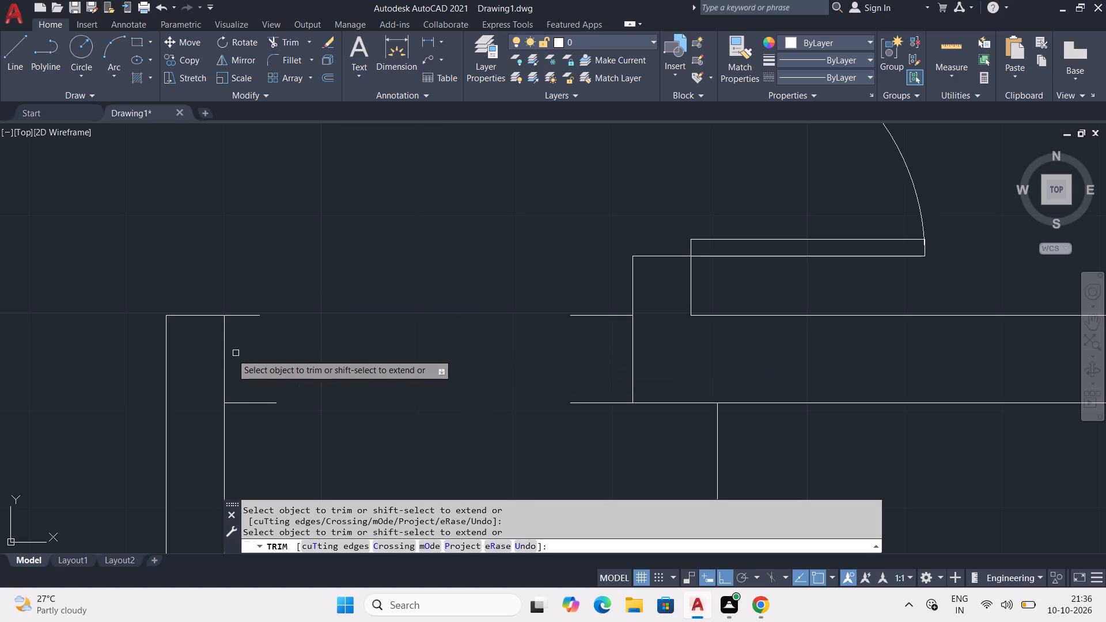
{"action": "left_click", "coordinate": [223, 352]}
{"action": "key", "text": "Escape"}
Extend both horizontal wall lines across the removed door's opening to close the wall.
{"action": "type", "text": "EX"}
{"action": "key", "text": "space"}
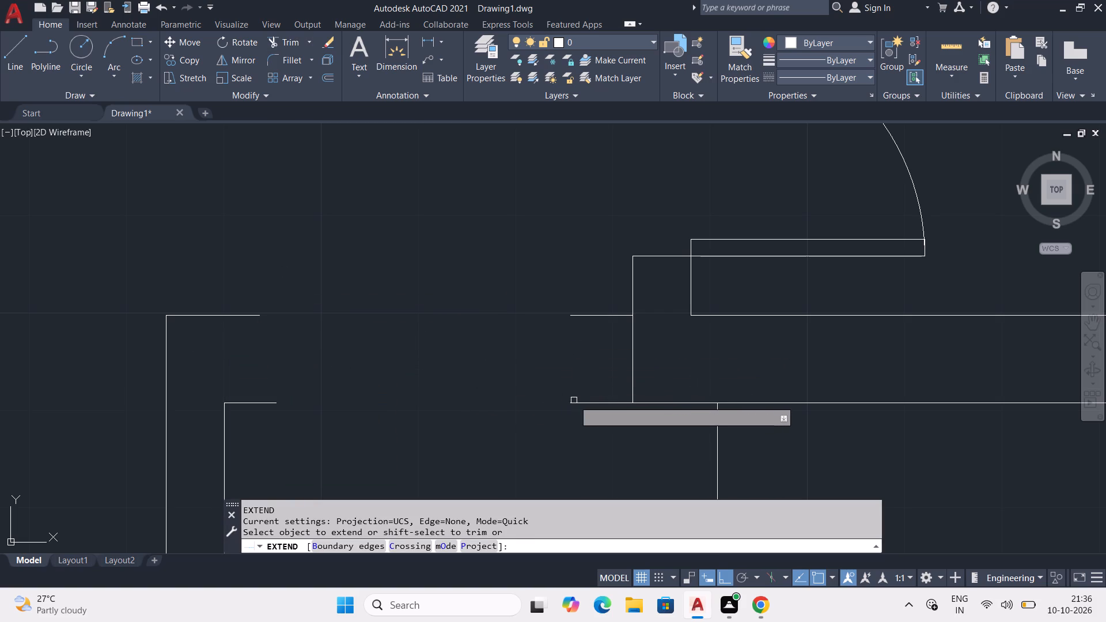
{"action": "left_click", "coordinate": [594, 403]}
{"action": "left_click", "coordinate": [596, 316]}
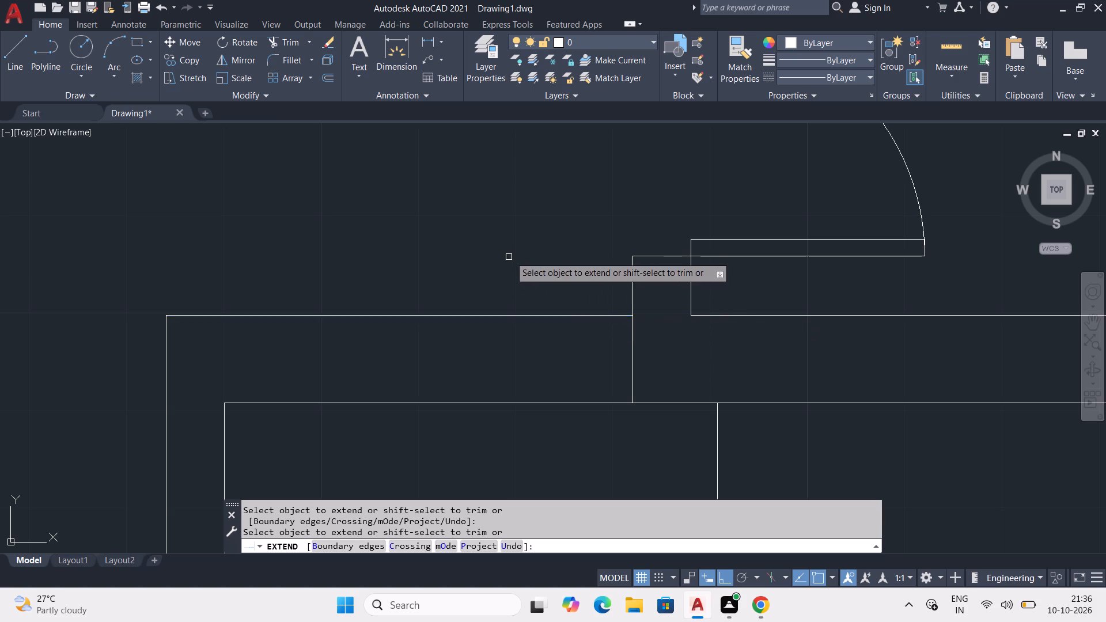
Extend the bathroom's two west wall lines south to meet the horizontal wall.
{"action": "scroll", "coordinate": [515, 254], "scroll_direction": "down", "scroll_amount": 3}
{"action": "middle_click_drag", "start_coordinate": [515, 194], "coordinate": [516, 287]}
{"action": "left_click", "coordinate": [513, 173]}
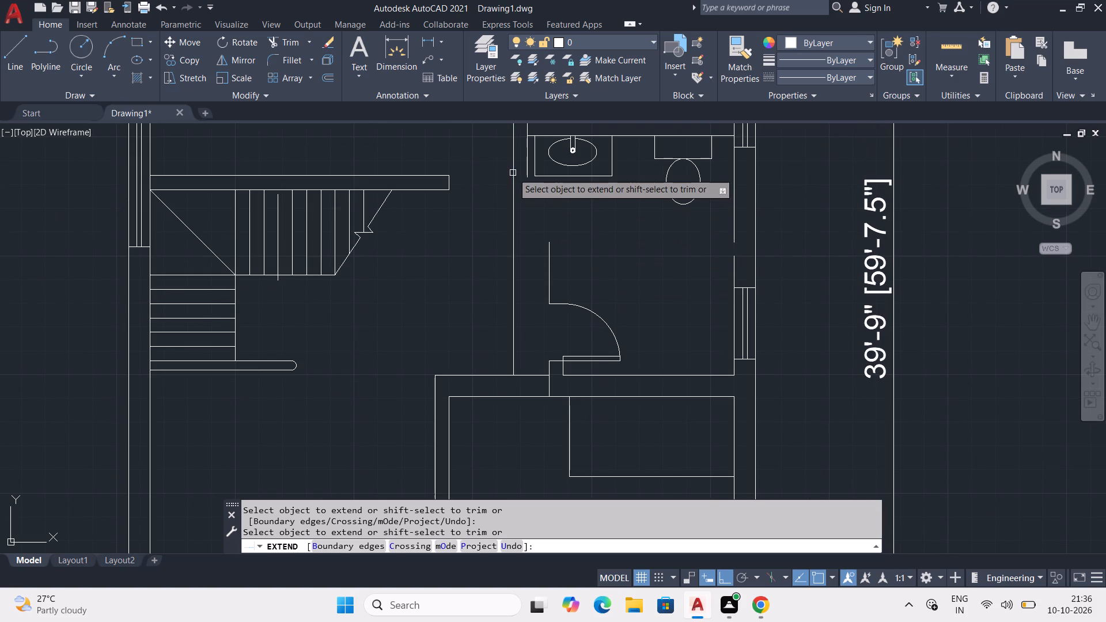
{"action": "left_click", "coordinate": [528, 170]}
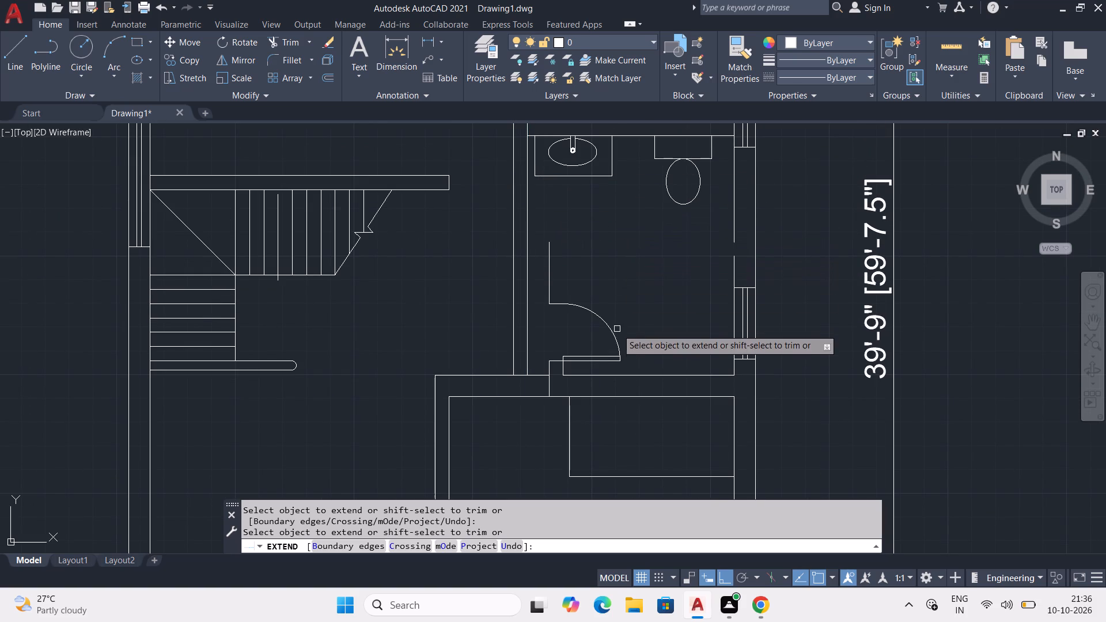
{"action": "key", "text": "Escape"}
Delete the old bathroom door and the short vertical wall line above it.
{"action": "scroll", "coordinate": [620, 320], "scroll_direction": "down", "scroll_amount": 2}
{"action": "scroll", "coordinate": [616, 293], "scroll_direction": "up", "scroll_amount": 1}
{"action": "middle_click", "coordinate": [619, 293]}
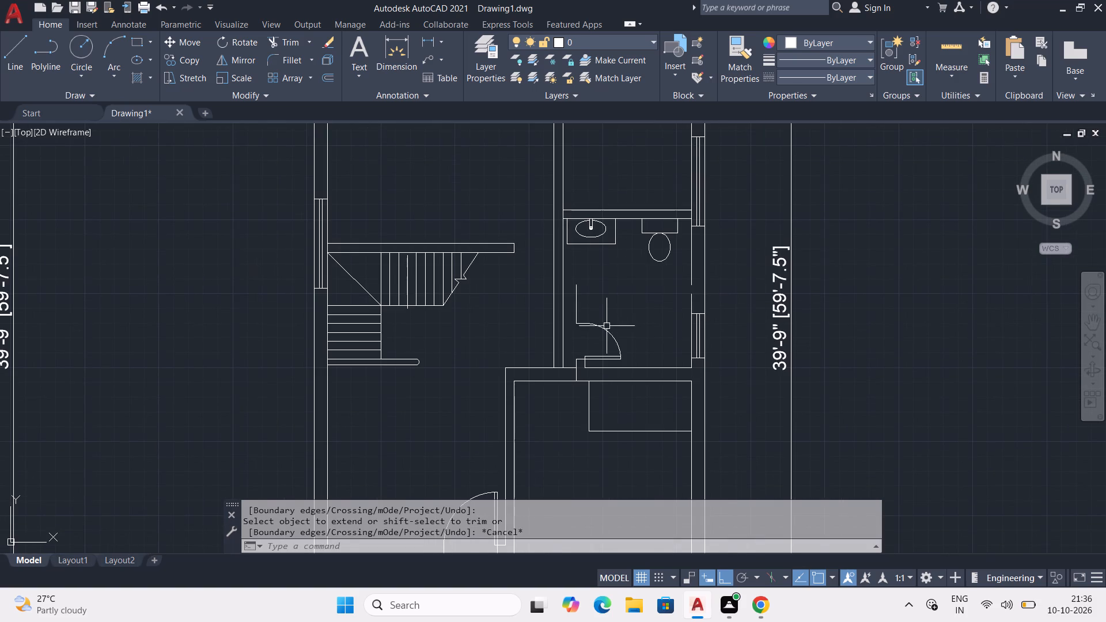
{"action": "left_click", "coordinate": [607, 357]}
{"action": "left_click", "coordinate": [603, 328]}
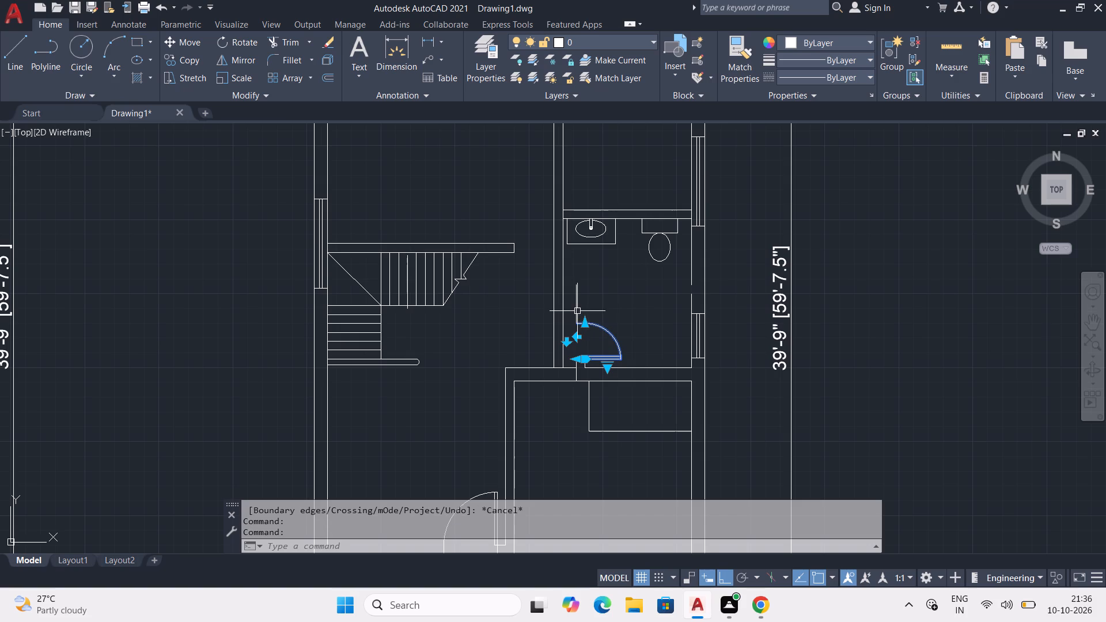
{"action": "left_click", "coordinate": [577, 308]}
{"action": "key", "text": "Delete"}
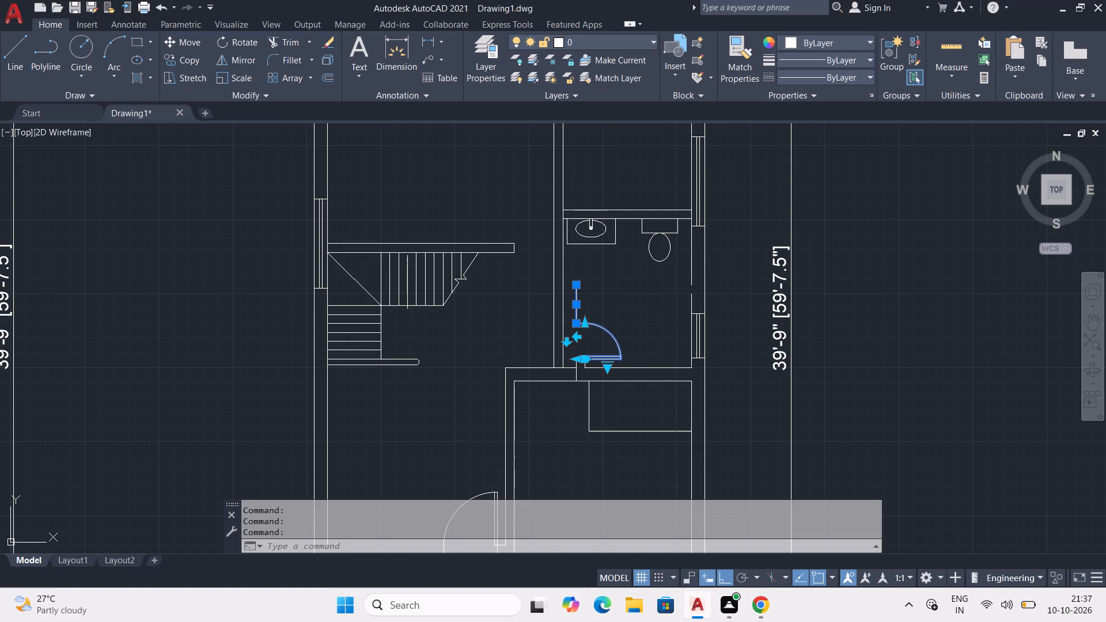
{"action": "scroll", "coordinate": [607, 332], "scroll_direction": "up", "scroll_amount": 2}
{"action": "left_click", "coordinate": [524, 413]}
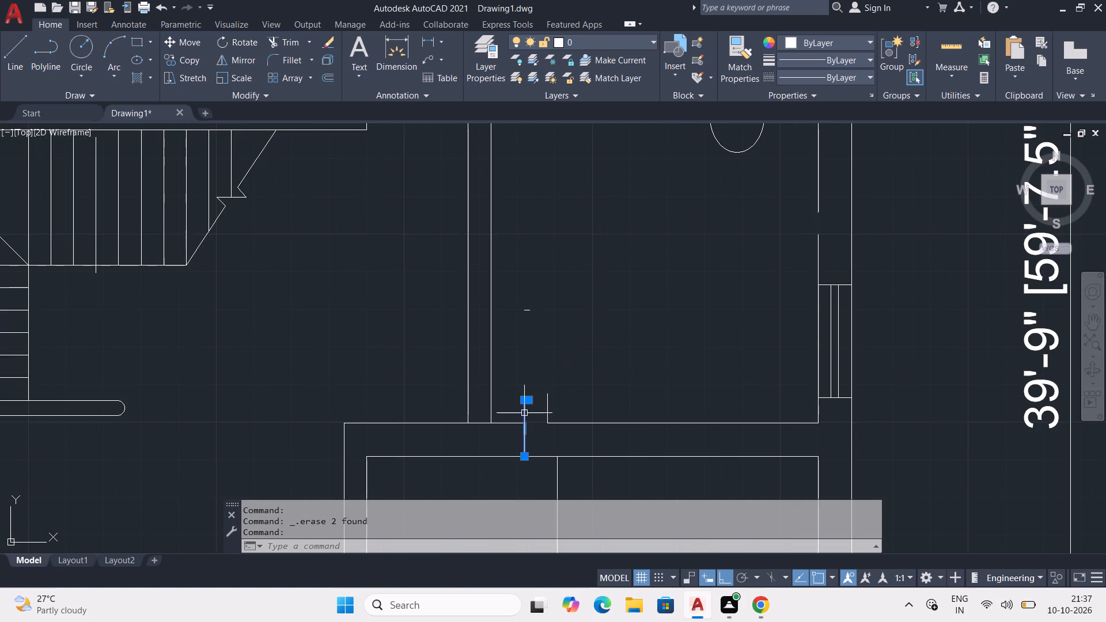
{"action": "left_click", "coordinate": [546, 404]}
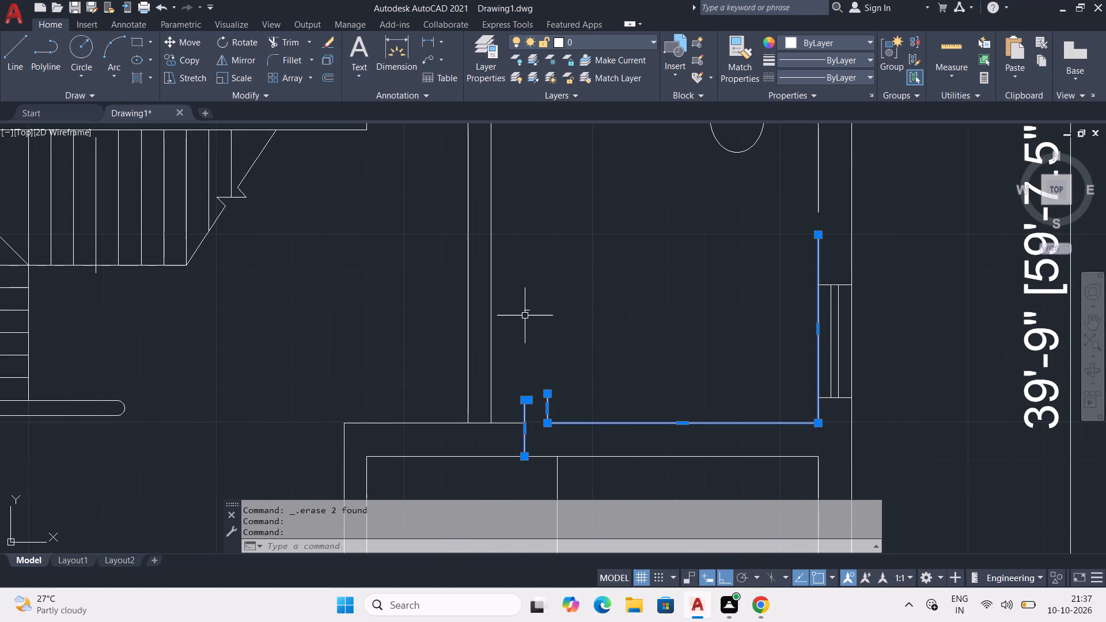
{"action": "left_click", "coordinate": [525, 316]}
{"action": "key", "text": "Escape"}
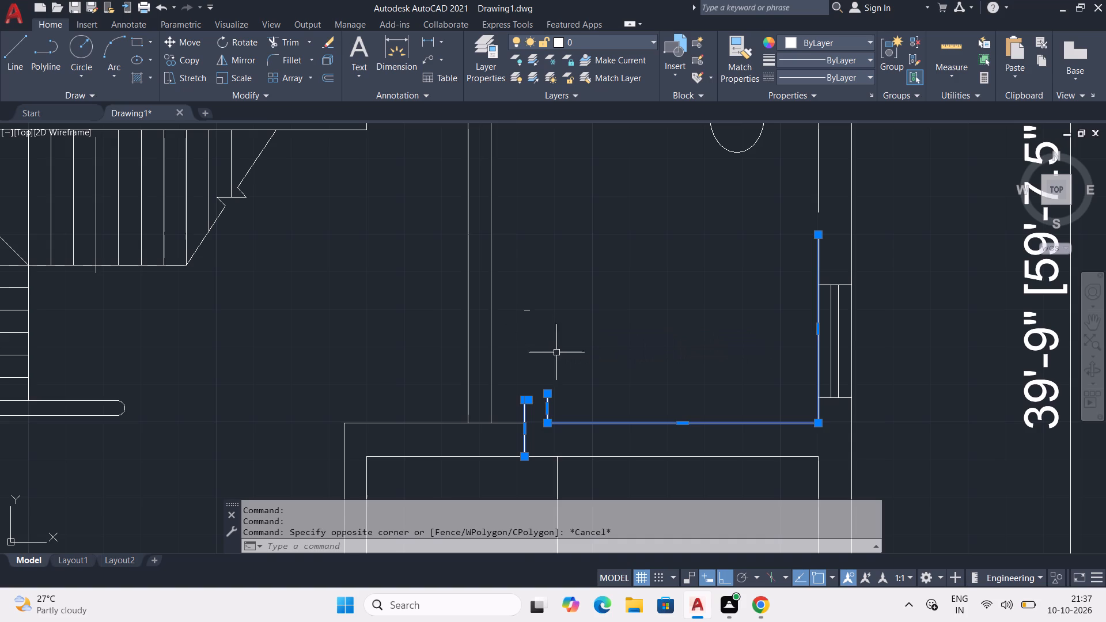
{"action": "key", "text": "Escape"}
Trim the leftover jamb lines and short wall stubs around the deleted bathroom door.
{"action": "left_click", "coordinate": [292, 41]}
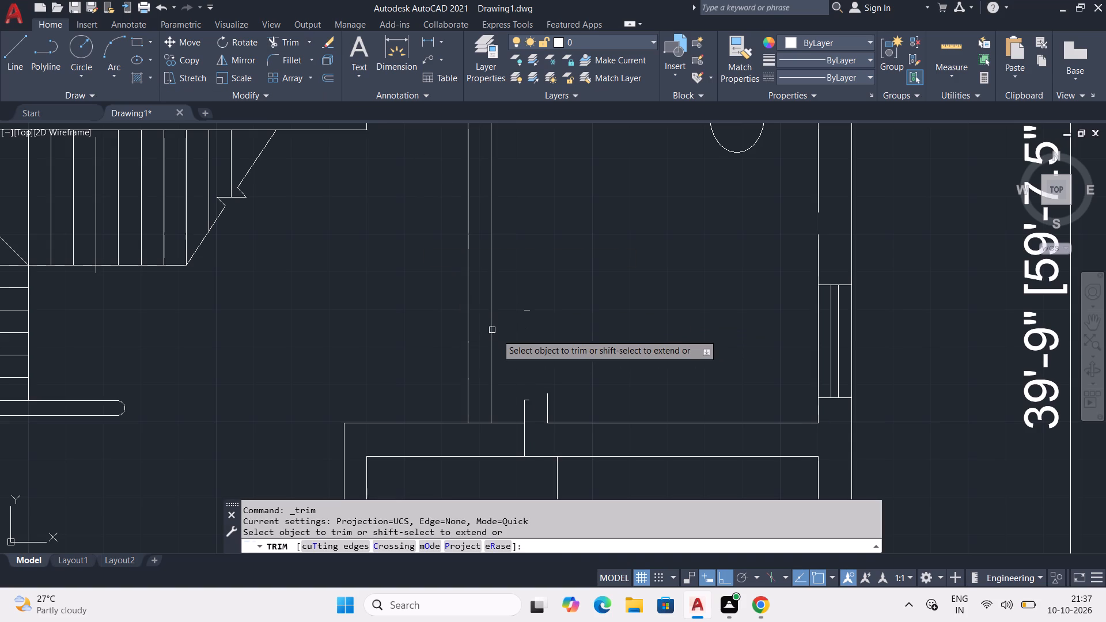
{"action": "left_click", "coordinate": [531, 310]}
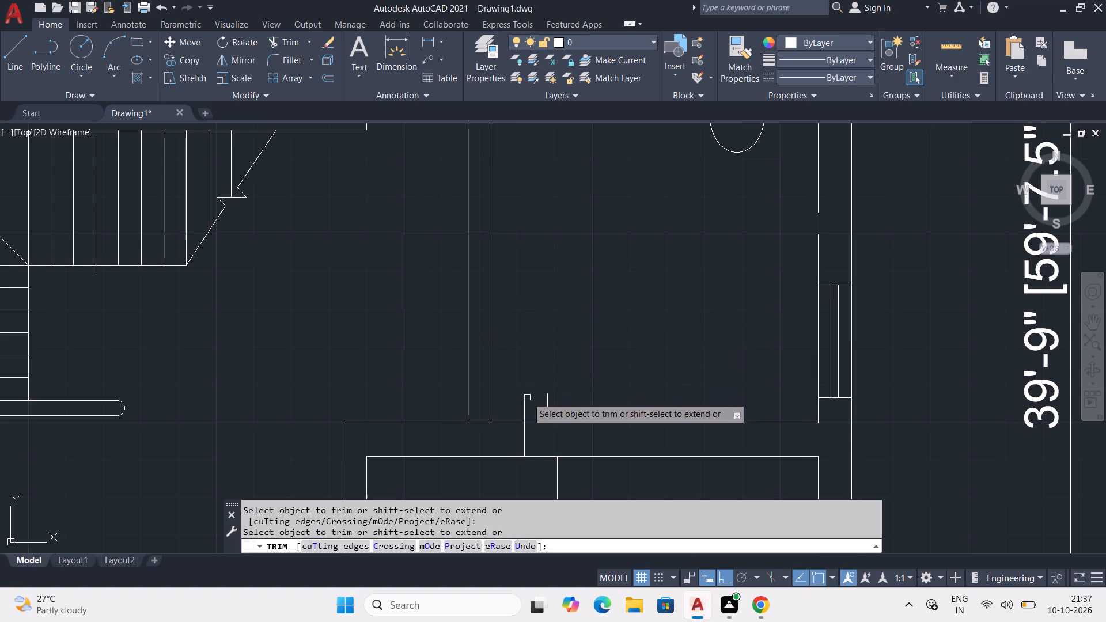
{"action": "left_click", "coordinate": [528, 401]}
{"action": "left_click", "coordinate": [523, 409]}
{"action": "double_click", "coordinate": [551, 405]}
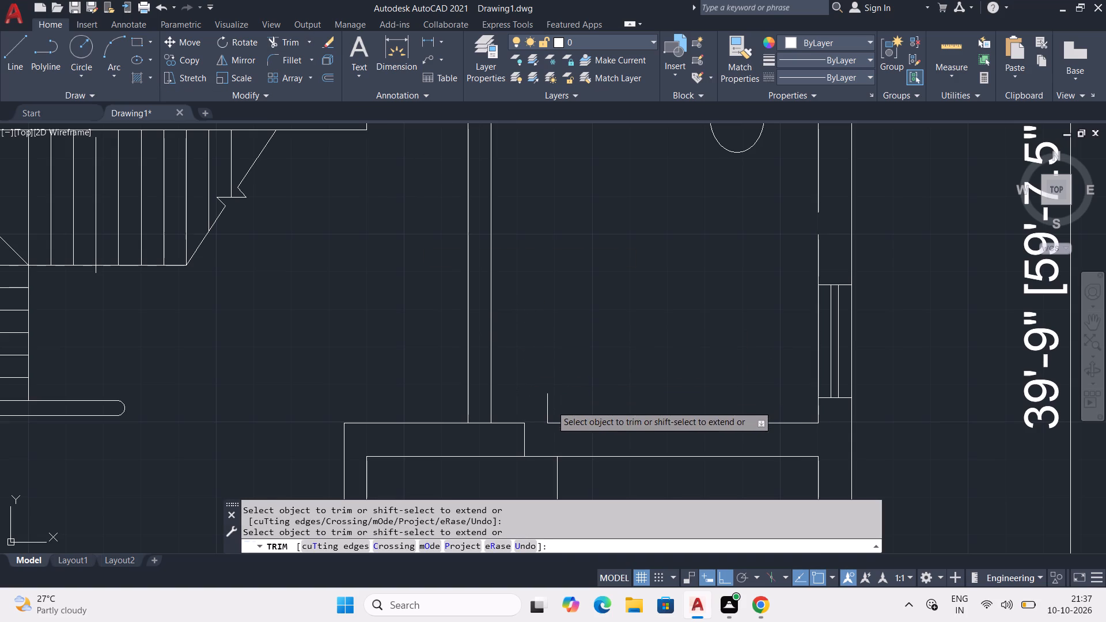
{"action": "left_click", "coordinate": [540, 408]}
{"action": "left_click", "coordinate": [523, 446]}
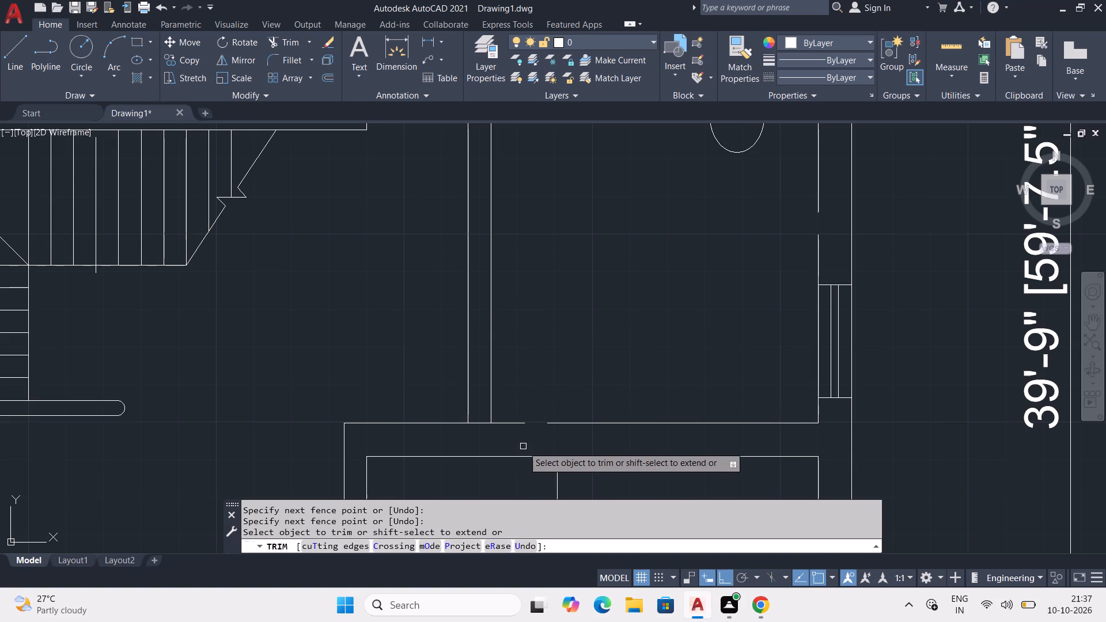
{"action": "key", "text": "Escape"}
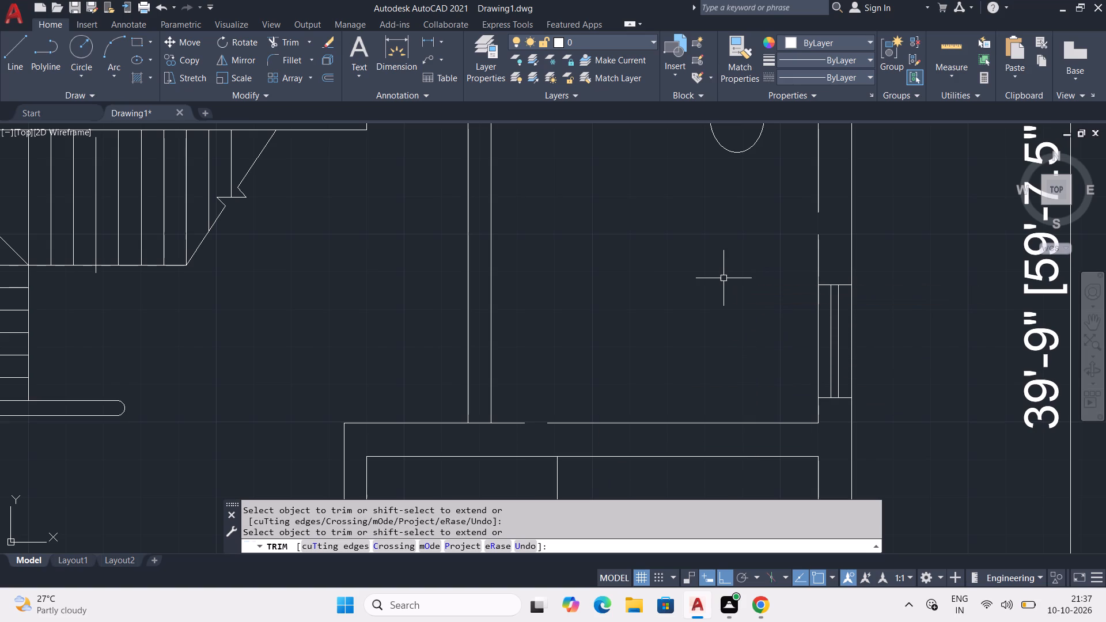
Extend the bathroom's south and east inner wall lines across their remaining gaps.
{"action": "key", "text": "e"}
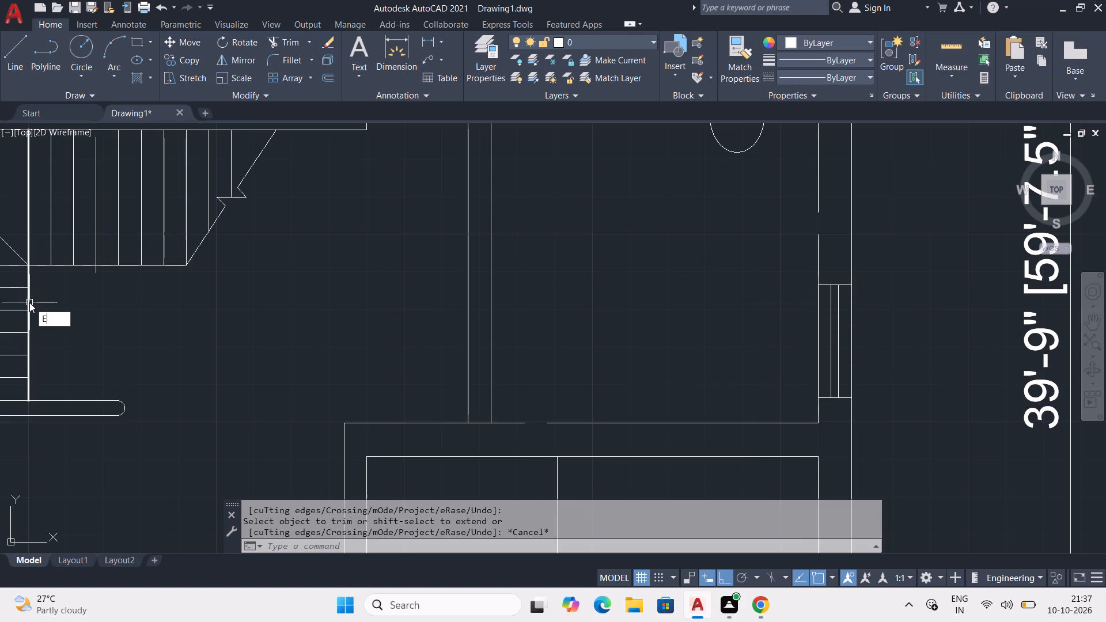
{"action": "key", "text": "x"}
{"action": "key", "text": "space"}
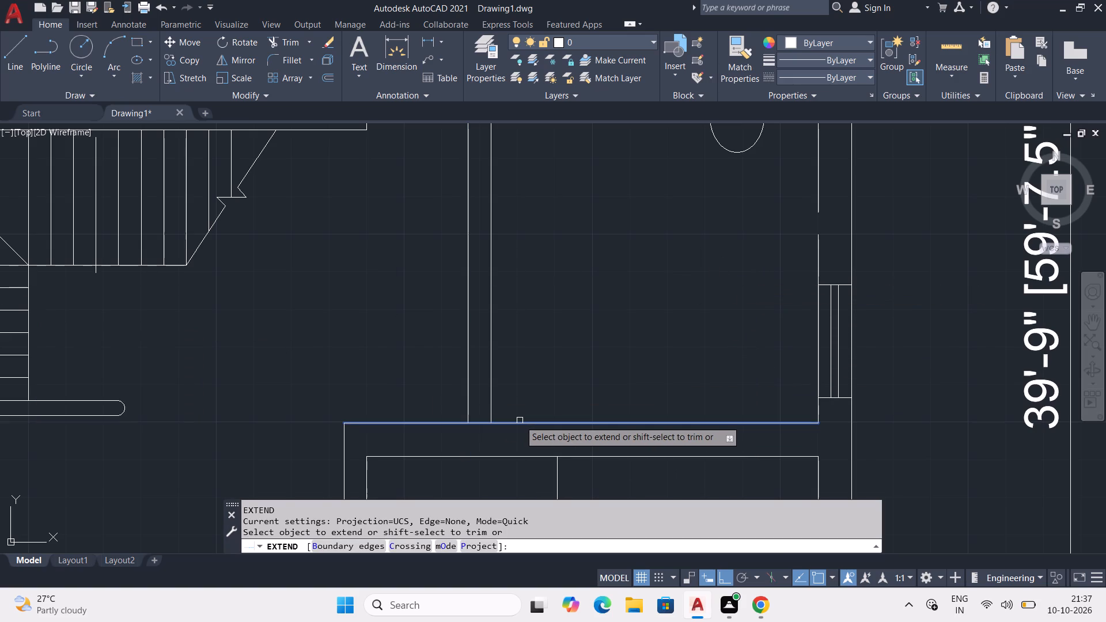
{"action": "left_click", "coordinate": [520, 421]}
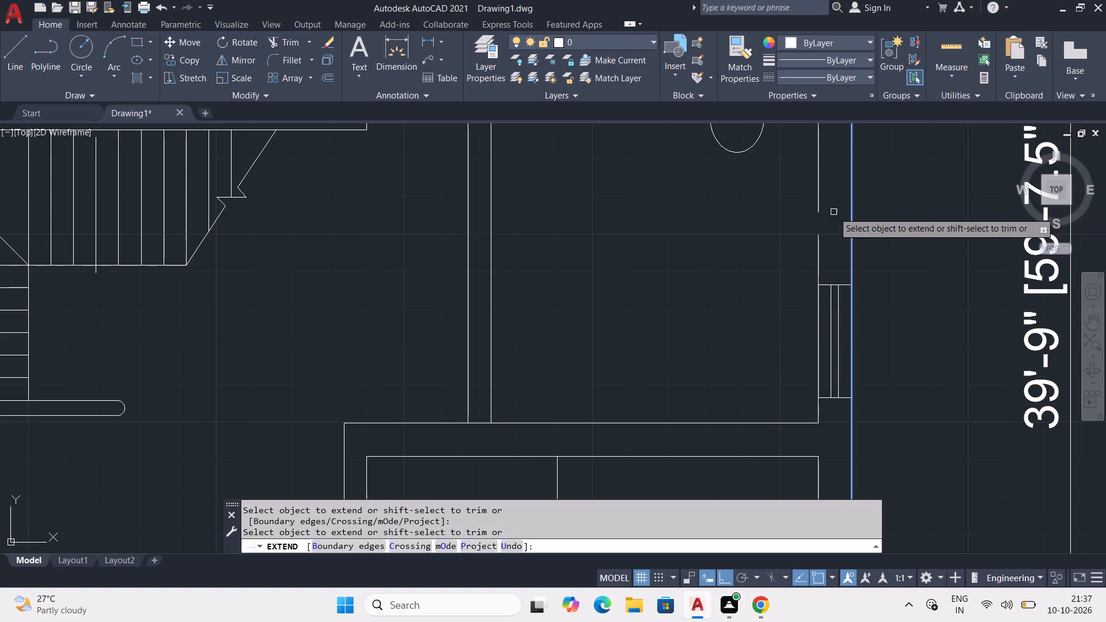
{"action": "left_click", "coordinate": [816, 203]}
{"action": "scroll", "coordinate": [767, 230], "scroll_direction": "down", "scroll_amount": 2}
{"action": "middle_click_drag", "start_coordinate": [729, 232], "coordinate": [722, 262]}
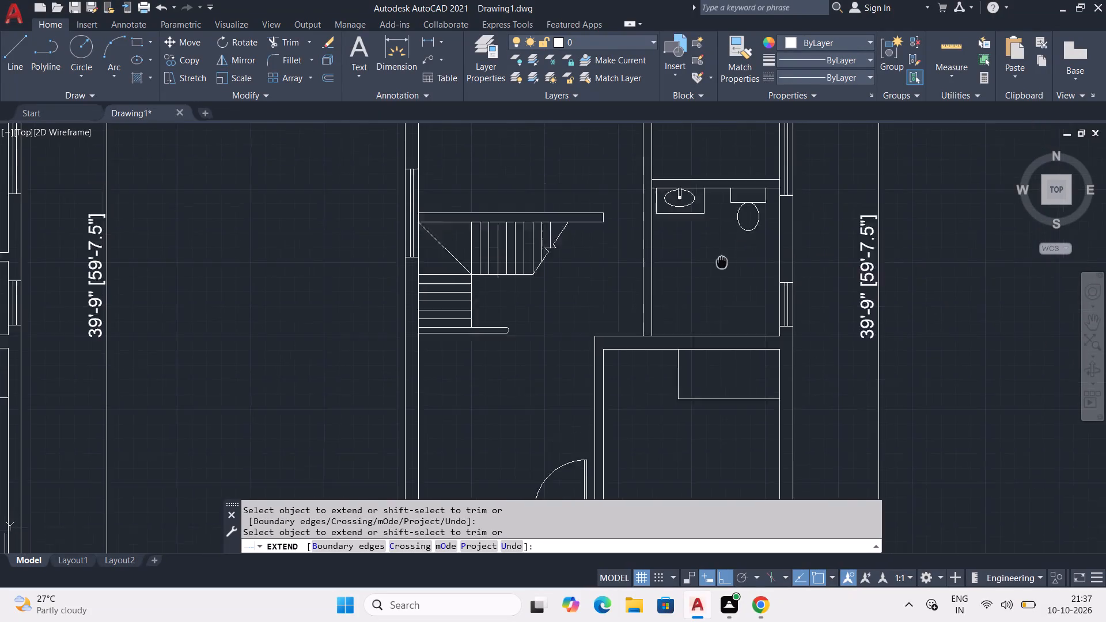
{"action": "middle_click_drag", "start_coordinate": [722, 262], "coordinate": [715, 293]}
{"action": "key", "text": "Escape"}
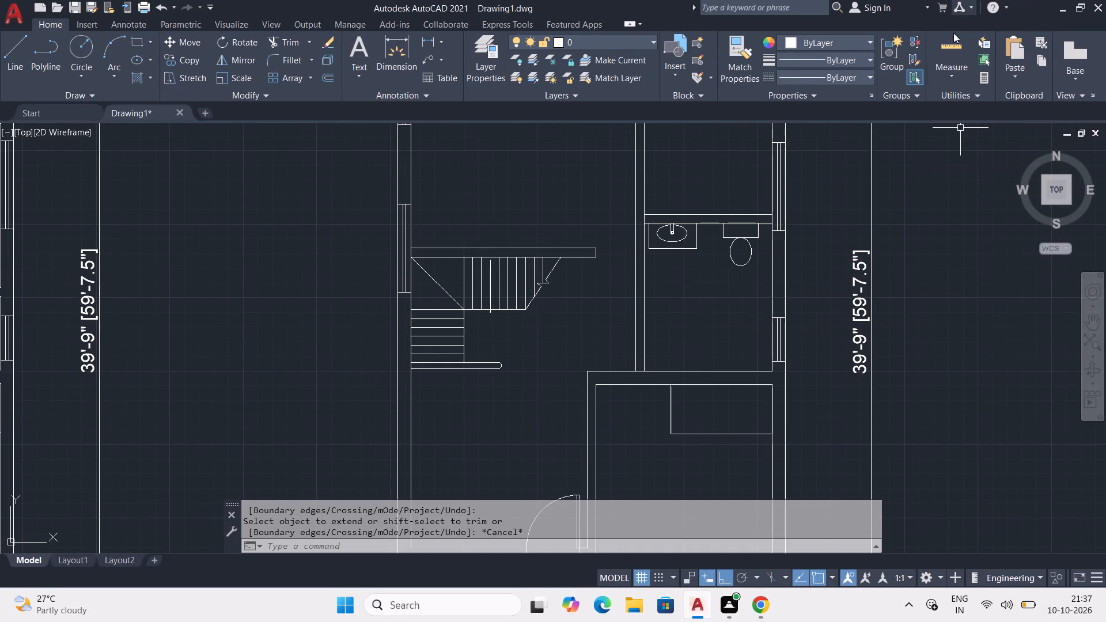
Measure the interior dimensions of the bathroom and the room south of it.
{"action": "left_click", "coordinate": [953, 44]}
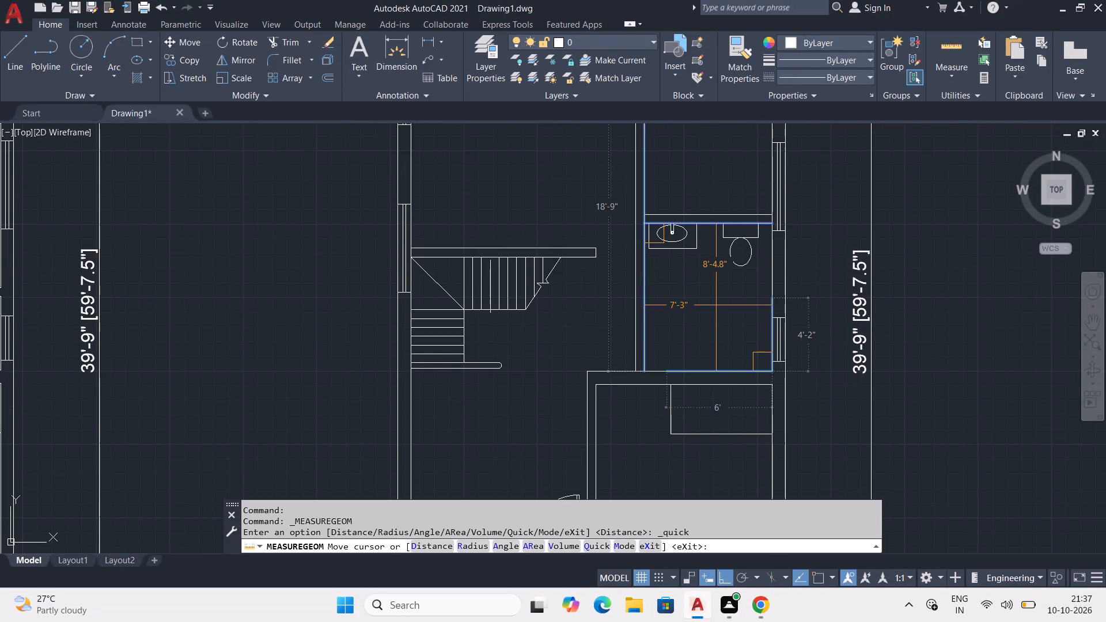
{"action": "middle_click_drag", "start_coordinate": [650, 435], "coordinate": [683, 137]}
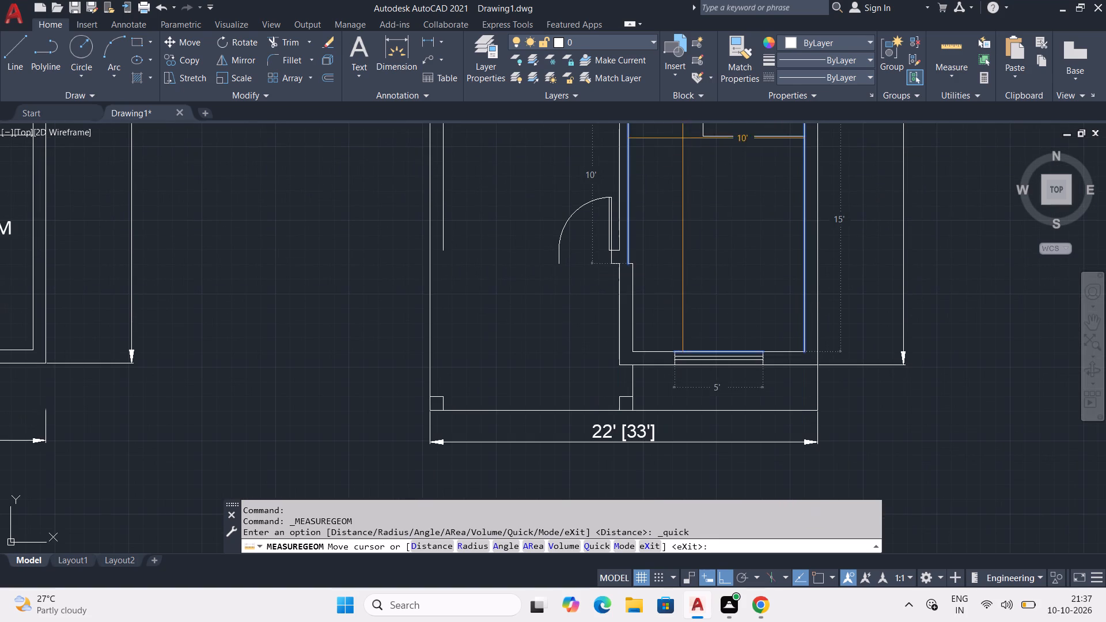
{"action": "middle_click_drag", "start_coordinate": [671, 194], "coordinate": [637, 327]}
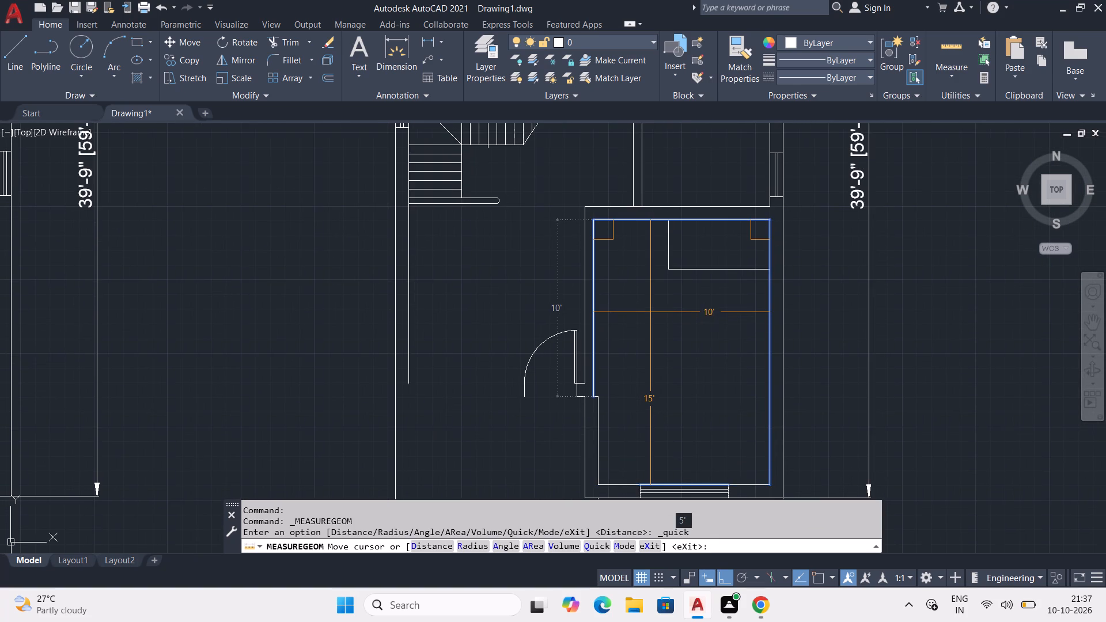
{"action": "middle_click_drag", "start_coordinate": [650, 308], "coordinate": [688, 194]}
{"action": "middle_click_drag", "start_coordinate": [675, 222], "coordinate": [653, 327]}
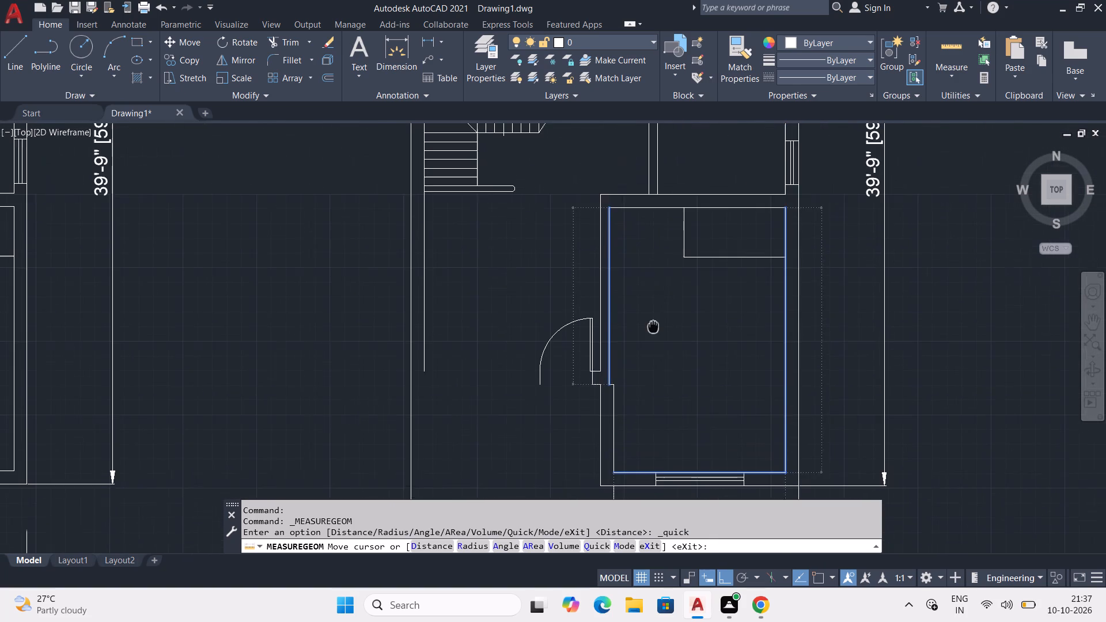
{"action": "middle_click_drag", "start_coordinate": [653, 327], "coordinate": [653, 332]}
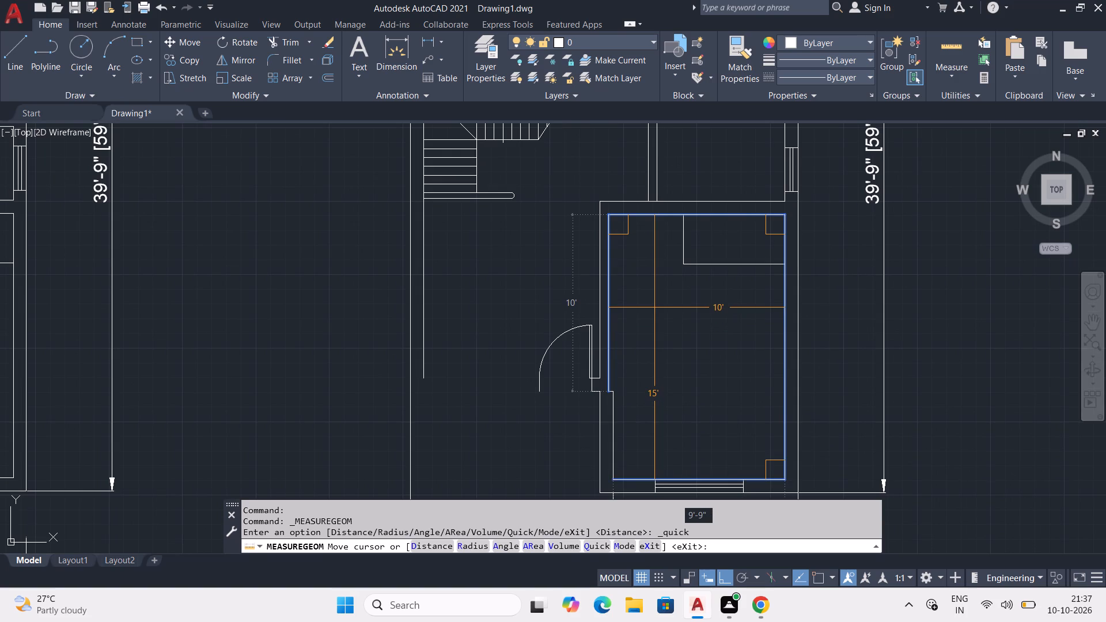
{"action": "key", "text": "Escape"}
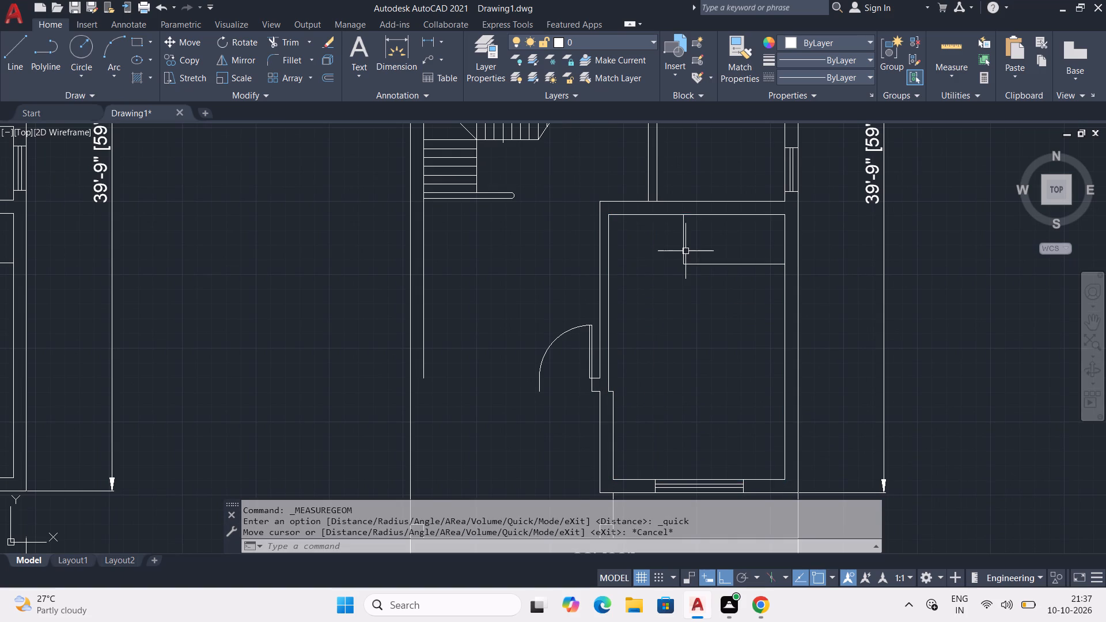
Delete the small rectangular outline in the northeast corner of the room south of the bathroom.
{"action": "left_click", "coordinate": [683, 252]}
{"action": "key", "text": "Delete"}
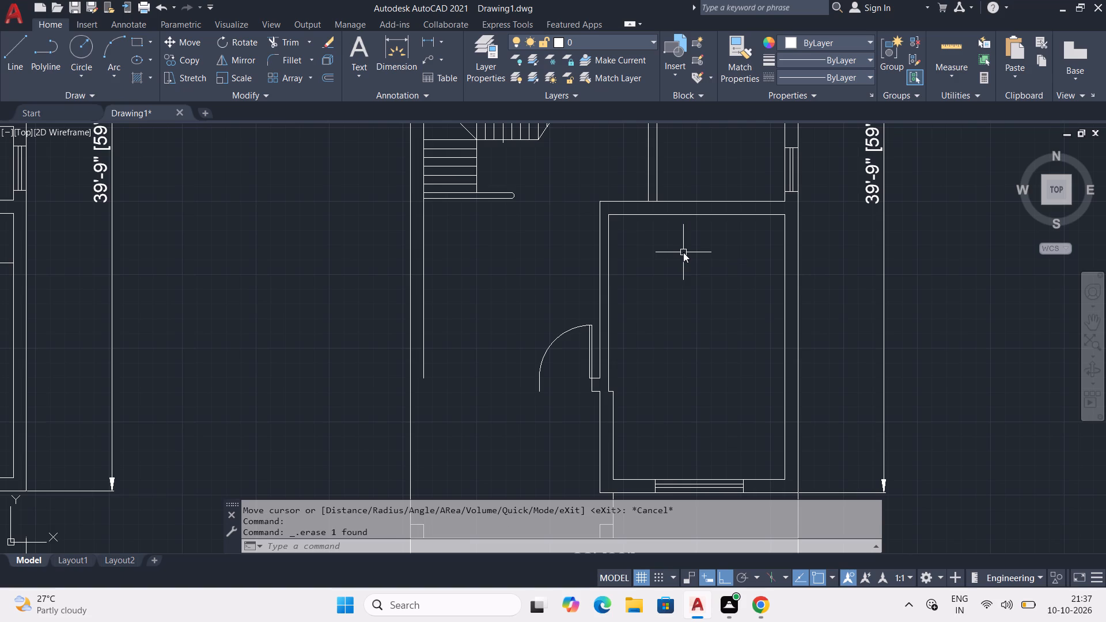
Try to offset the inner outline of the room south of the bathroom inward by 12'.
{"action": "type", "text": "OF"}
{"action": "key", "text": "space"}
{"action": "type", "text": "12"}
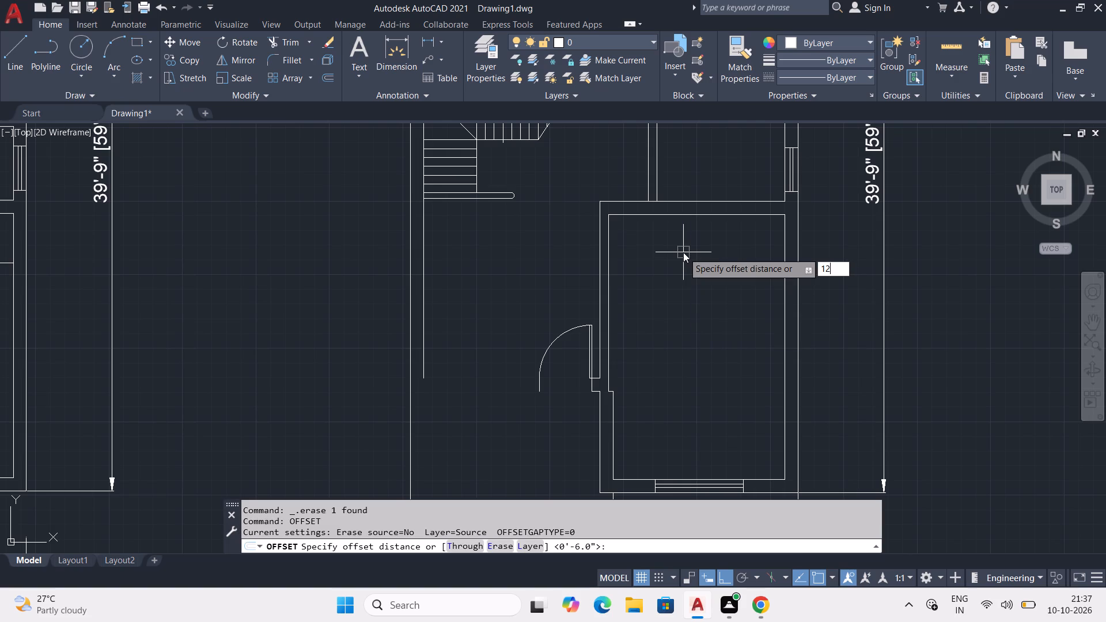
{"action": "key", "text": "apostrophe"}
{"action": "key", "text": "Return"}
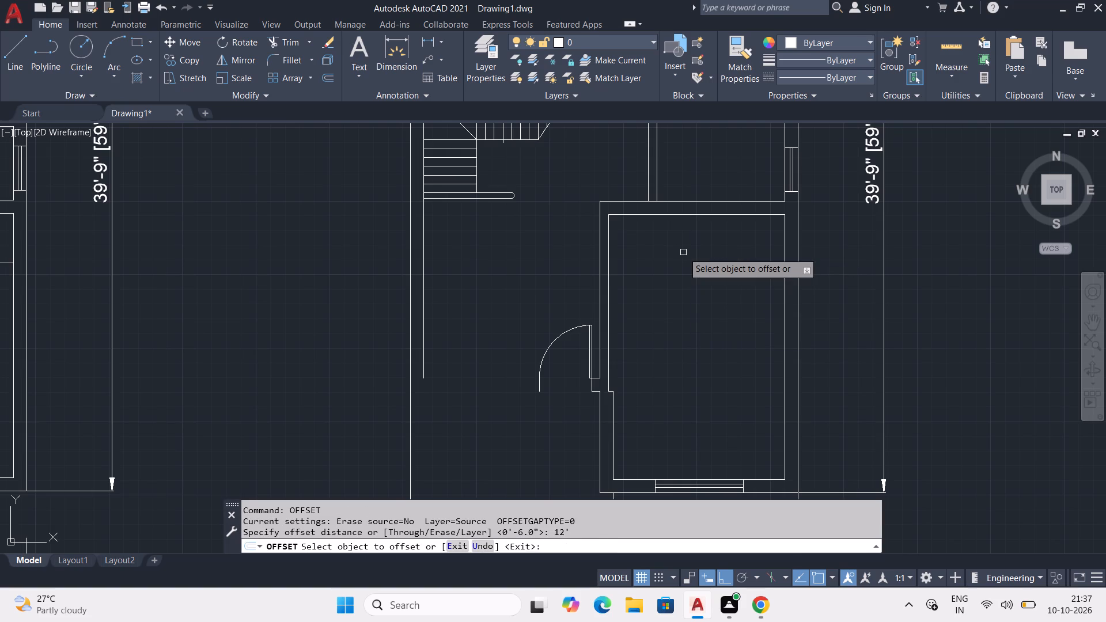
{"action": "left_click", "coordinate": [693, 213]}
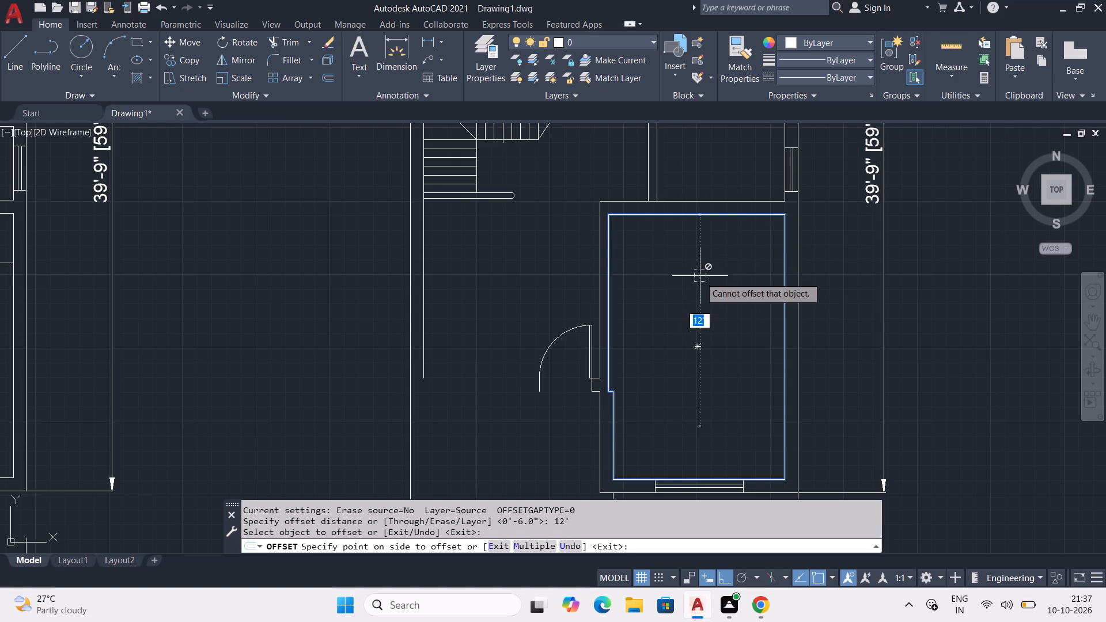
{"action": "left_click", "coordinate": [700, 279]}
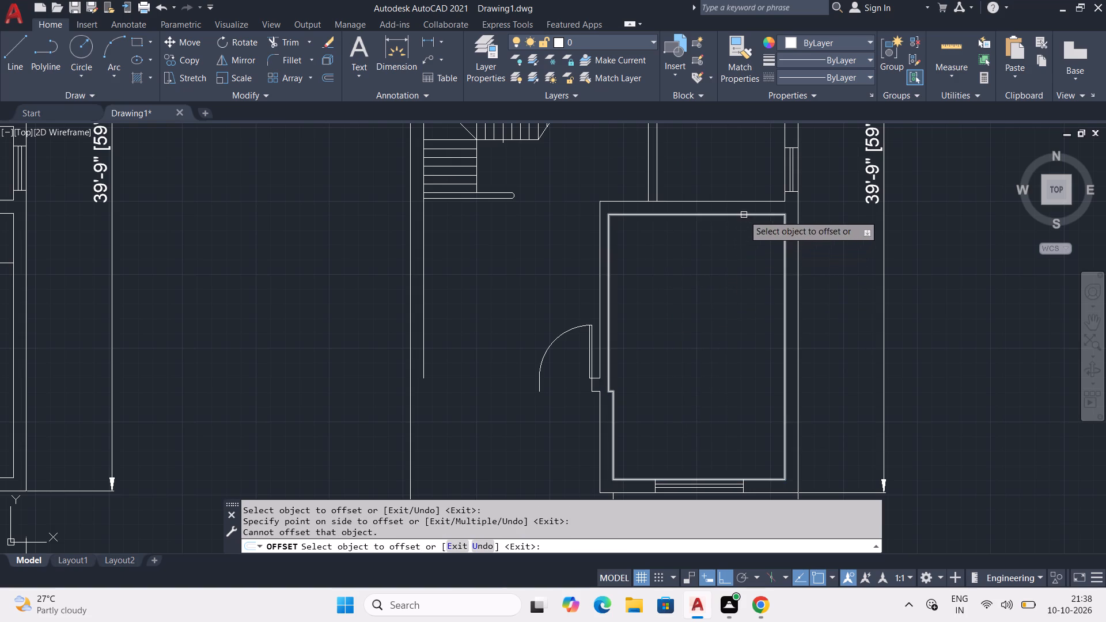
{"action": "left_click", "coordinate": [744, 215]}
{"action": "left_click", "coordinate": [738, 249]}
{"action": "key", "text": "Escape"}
Trim away the inner west and east wall lines of the room south of the bathroom.
{"action": "scroll", "coordinate": [738, 270], "scroll_direction": "down", "scroll_amount": 3}
{"action": "scroll", "coordinate": [737, 289], "scroll_direction": "up", "scroll_amount": 4}
{"action": "middle_click_drag", "start_coordinate": [652, 289], "coordinate": [654, 245]}
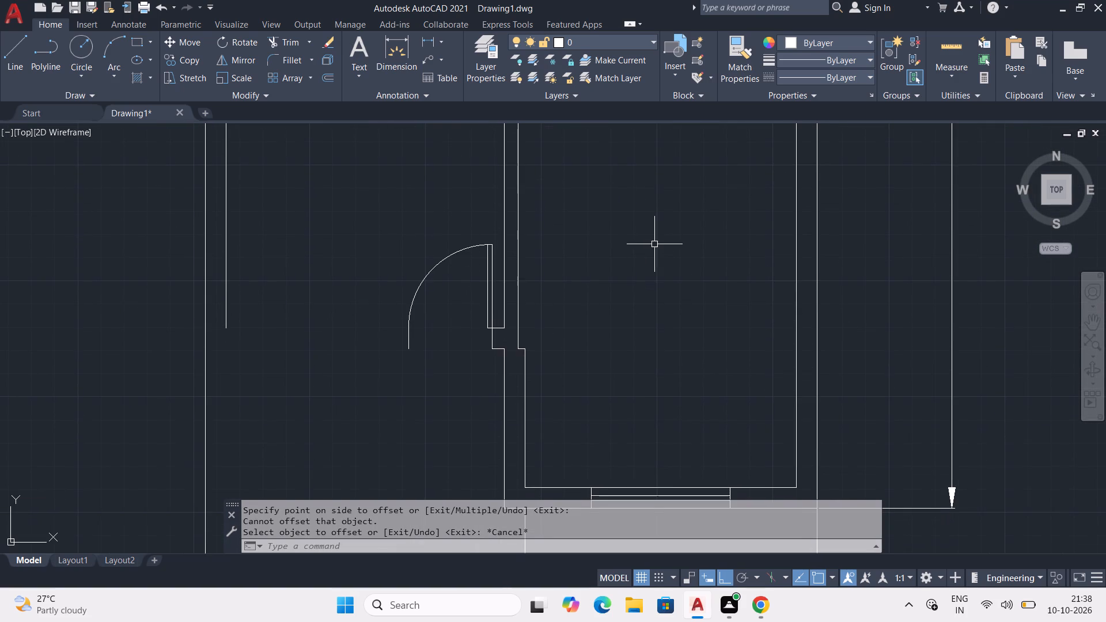
{"action": "type", "text": "TR"}
{"action": "key", "text": "space"}
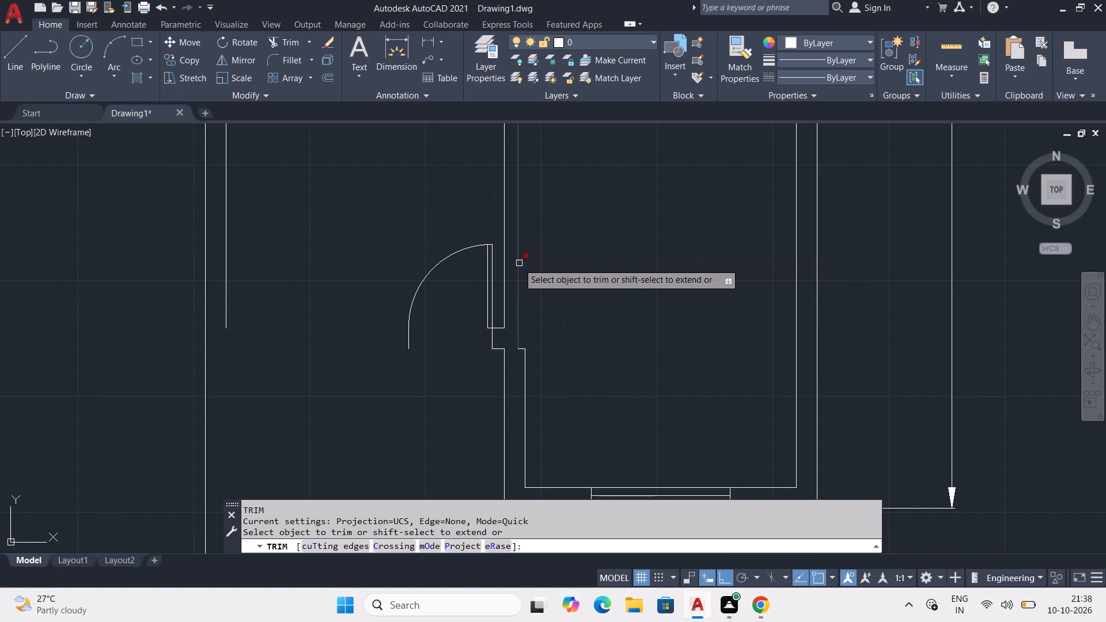
{"action": "left_click", "coordinate": [518, 266]}
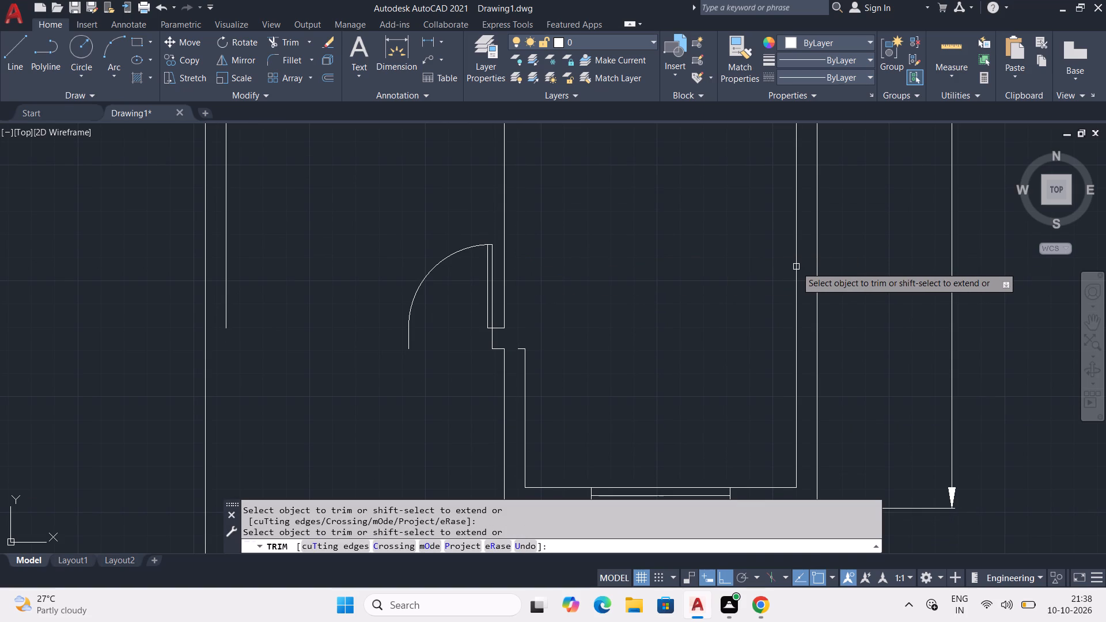
{"action": "left_click", "coordinate": [796, 267]}
{"action": "scroll", "coordinate": [777, 275], "scroll_direction": "down", "scroll_amount": 3}
{"action": "scroll", "coordinate": [713, 293], "scroll_direction": "up", "scroll_amount": 3}
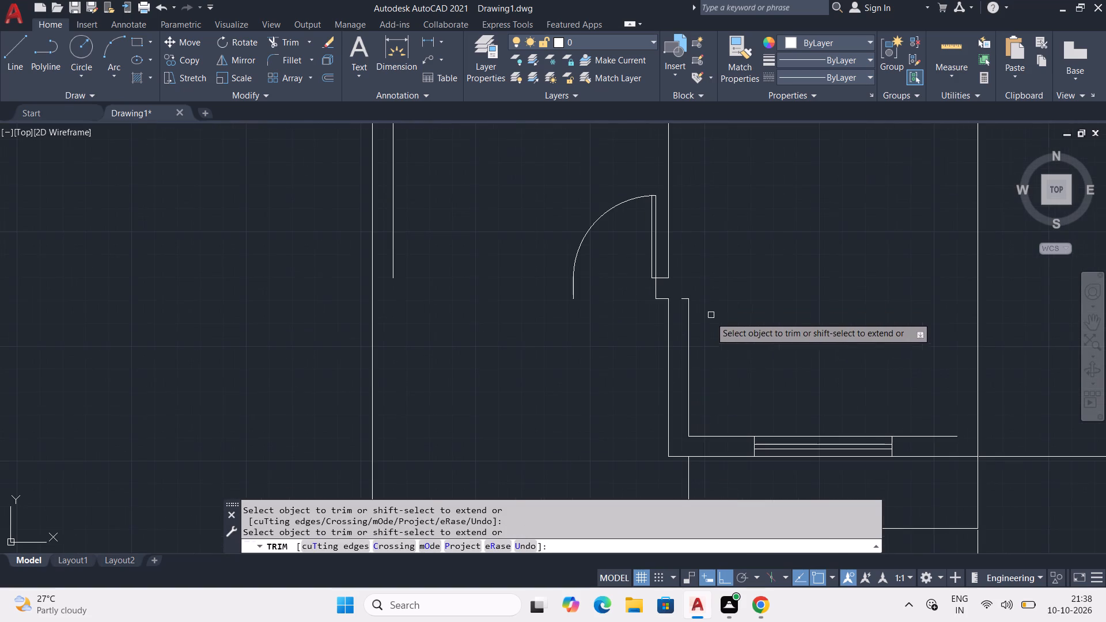
{"action": "left_click", "coordinate": [684, 344]}
{"action": "left_click", "coordinate": [700, 343]}
Trim away the room's south wall lines and window, plus the outer west wall line south of the door.
{"action": "left_click_drag", "start_coordinate": [791, 430], "coordinate": [791, 438]}
{"action": "left_click", "coordinate": [791, 447]}
{"action": "left_click_drag", "start_coordinate": [787, 457], "coordinate": [782, 442]}
{"action": "left_click_drag", "start_coordinate": [737, 422], "coordinate": [742, 470]}
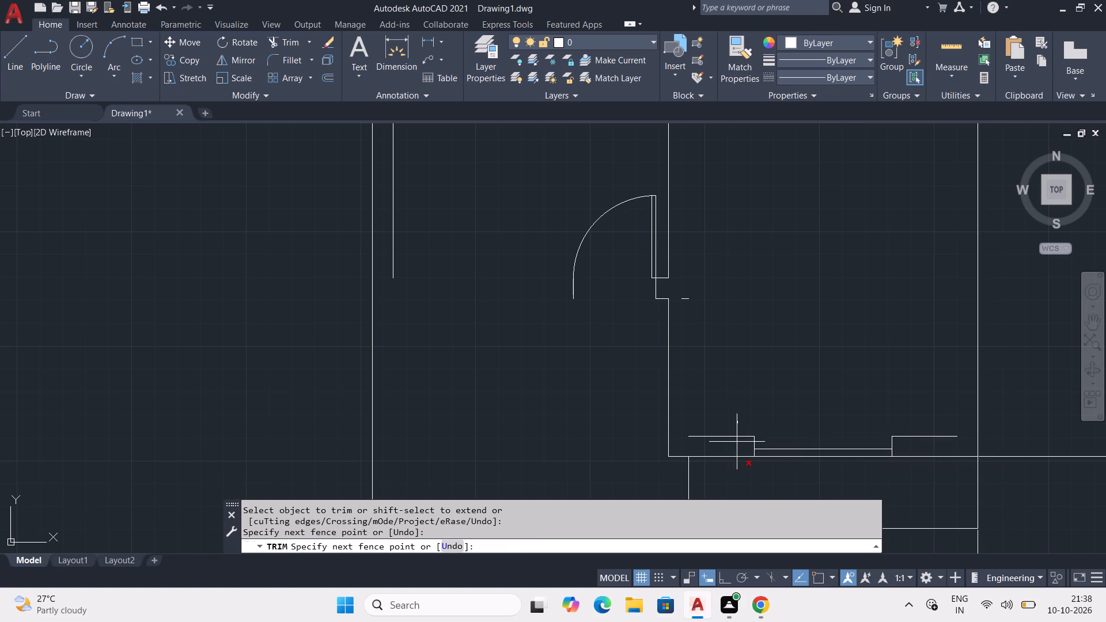
{"action": "left_click_drag", "start_coordinate": [742, 470], "coordinate": [743, 473]}
{"action": "left_click_drag", "start_coordinate": [587, 398], "coordinate": [728, 398]}
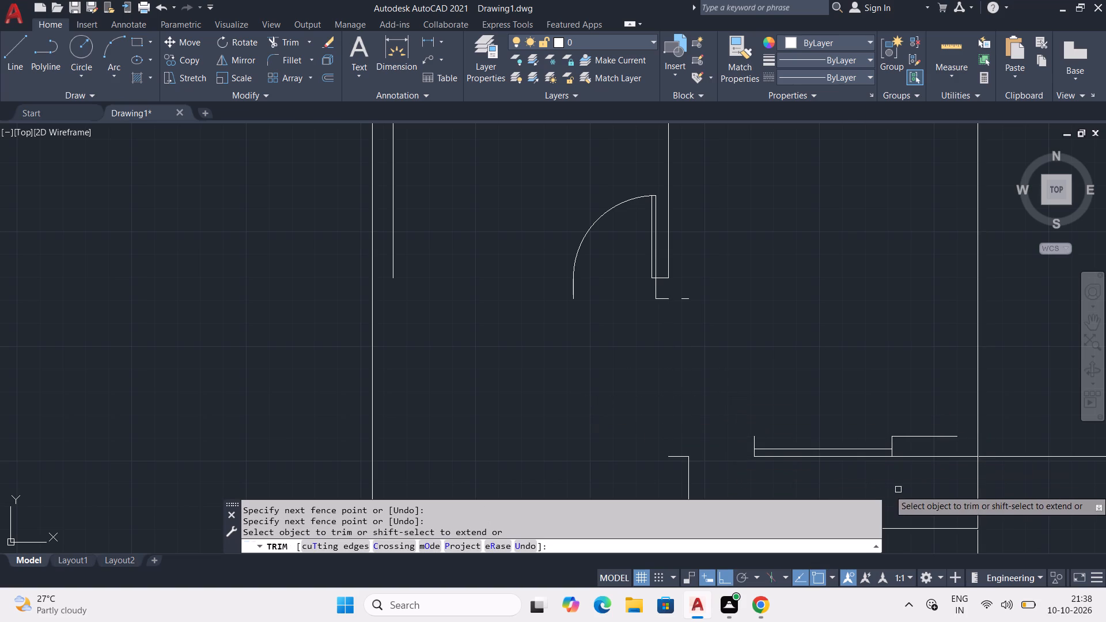
{"action": "left_click_drag", "start_coordinate": [897, 485], "coordinate": [883, 395]}
{"action": "left_click_drag", "start_coordinate": [840, 431], "coordinate": [857, 460]}
{"action": "left_click_drag", "start_coordinate": [888, 449], "coordinate": [892, 441]}
{"action": "left_click_drag", "start_coordinate": [782, 439], "coordinate": [763, 439]}
{"action": "left_click_drag", "start_coordinate": [745, 442], "coordinate": [886, 447]}
{"action": "left_click_drag", "start_coordinate": [912, 446], "coordinate": [900, 446]}
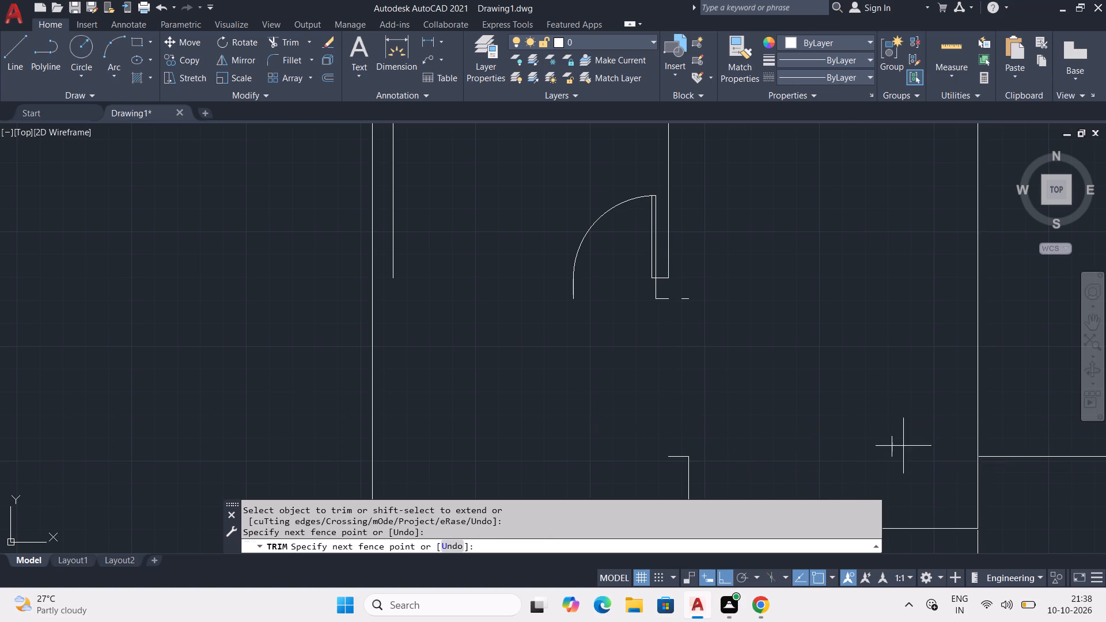
{"action": "left_click_drag", "start_coordinate": [900, 446], "coordinate": [843, 441]}
Trim the leftover jamb stubs around the door in the room's west wall.
{"action": "left_click", "coordinate": [687, 298]}
{"action": "left_click_drag", "start_coordinate": [642, 298], "coordinate": [652, 295]}
{"action": "left_click_drag", "start_coordinate": [687, 293], "coordinate": [679, 293]}
{"action": "left_click_drag", "start_coordinate": [668, 294], "coordinate": [634, 301]}
{"action": "left_click_drag", "start_coordinate": [680, 298], "coordinate": [672, 302]}
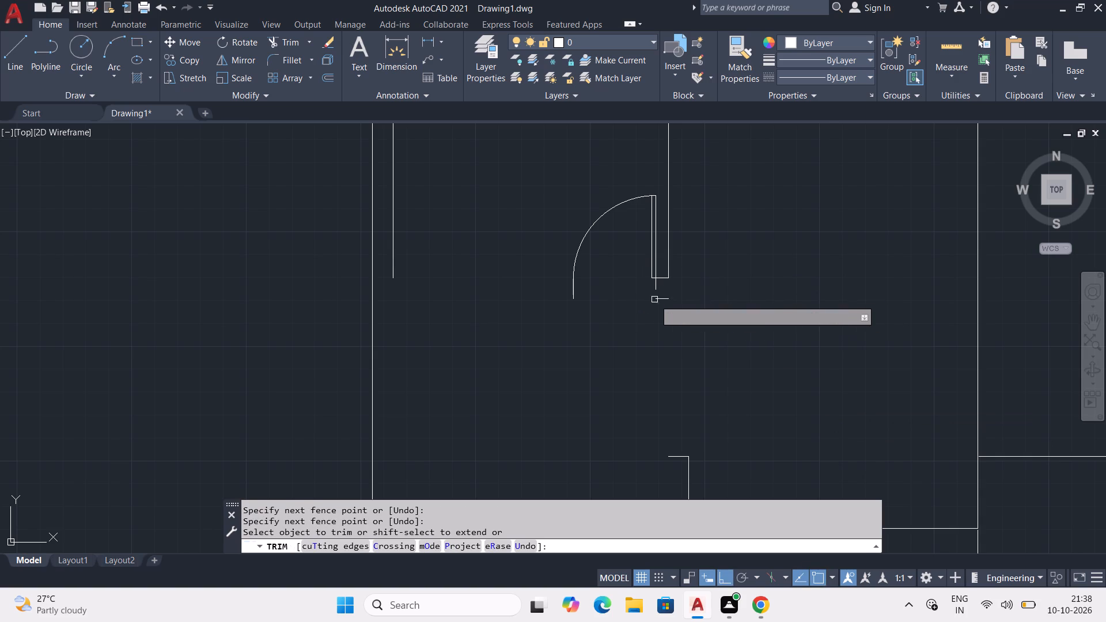
{"action": "left_click_drag", "start_coordinate": [654, 298], "coordinate": [661, 298]}
{"action": "left_click_drag", "start_coordinate": [565, 286], "coordinate": [563, 297]}
{"action": "left_click", "coordinate": [582, 290]}
{"action": "left_click_drag", "start_coordinate": [663, 246], "coordinate": [646, 307]}
{"action": "left_click_drag", "start_coordinate": [653, 275], "coordinate": [690, 272]}
{"action": "scroll", "coordinate": [680, 385], "scroll_direction": "down", "scroll_amount": 1}
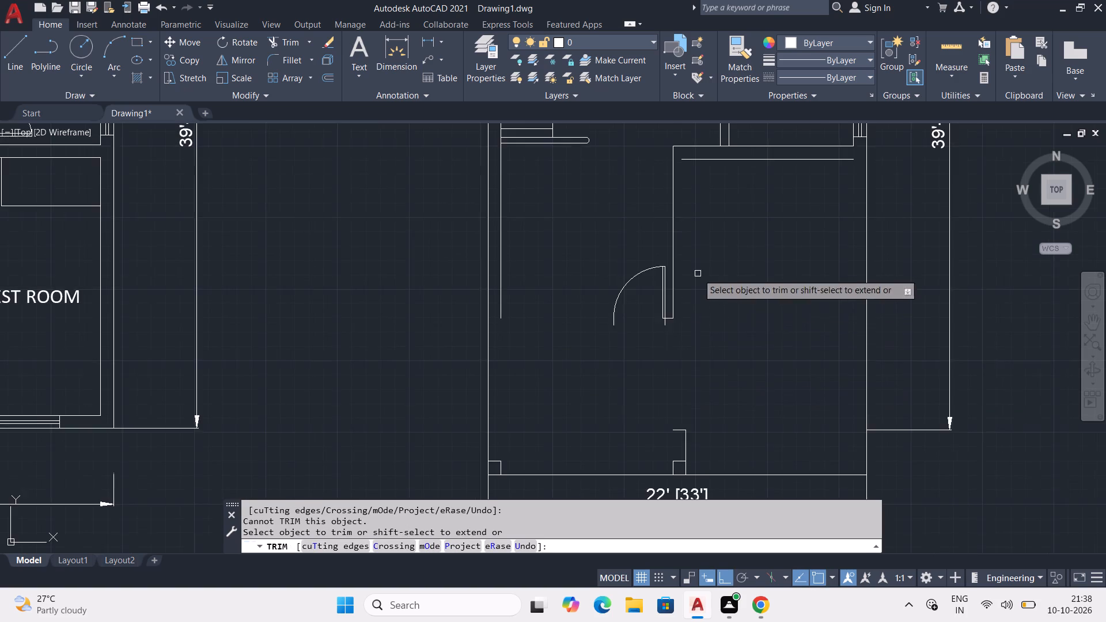
{"action": "middle_click_drag", "start_coordinate": [698, 289], "coordinate": [694, 360]}
{"action": "key", "text": "Escape"}
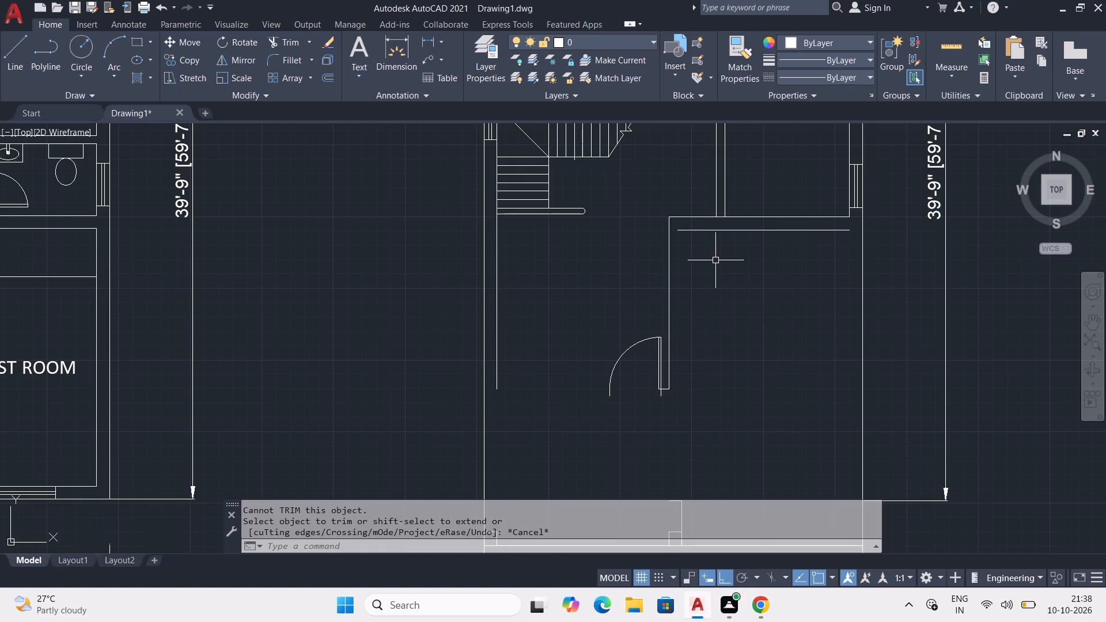
Draw a horizontal line from the rounded end of the staircase's south wall east to the outer face of the house's east wall.
{"action": "middle_click_drag", "start_coordinate": [716, 280], "coordinate": [714, 362]}
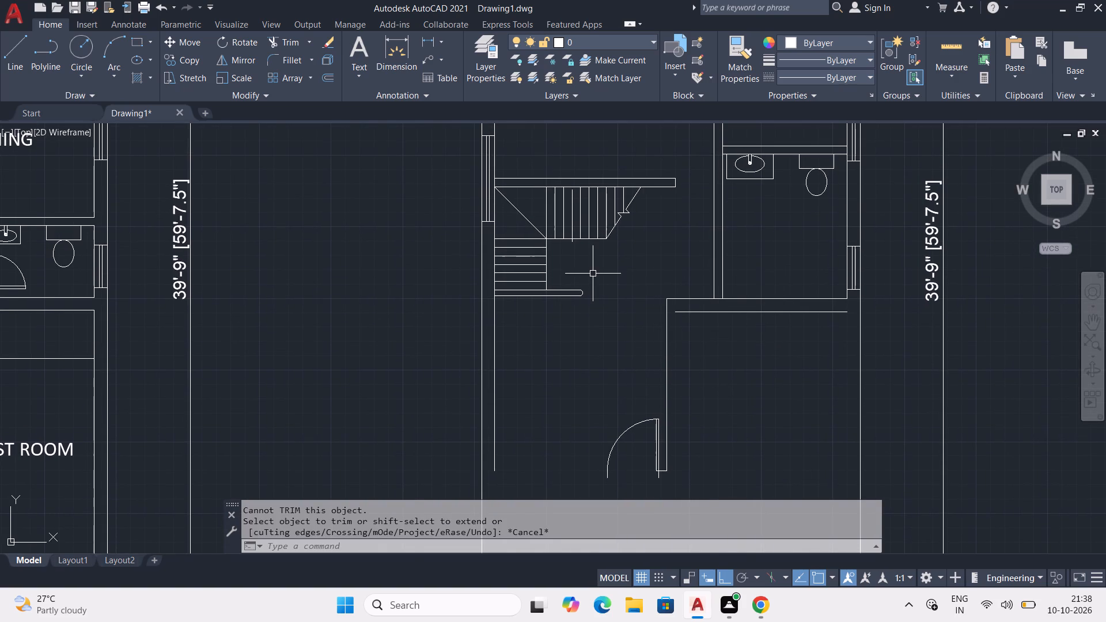
{"action": "scroll", "coordinate": [592, 273], "scroll_direction": "up", "scroll_amount": 1}
{"action": "left_click", "coordinate": [14, 46]}
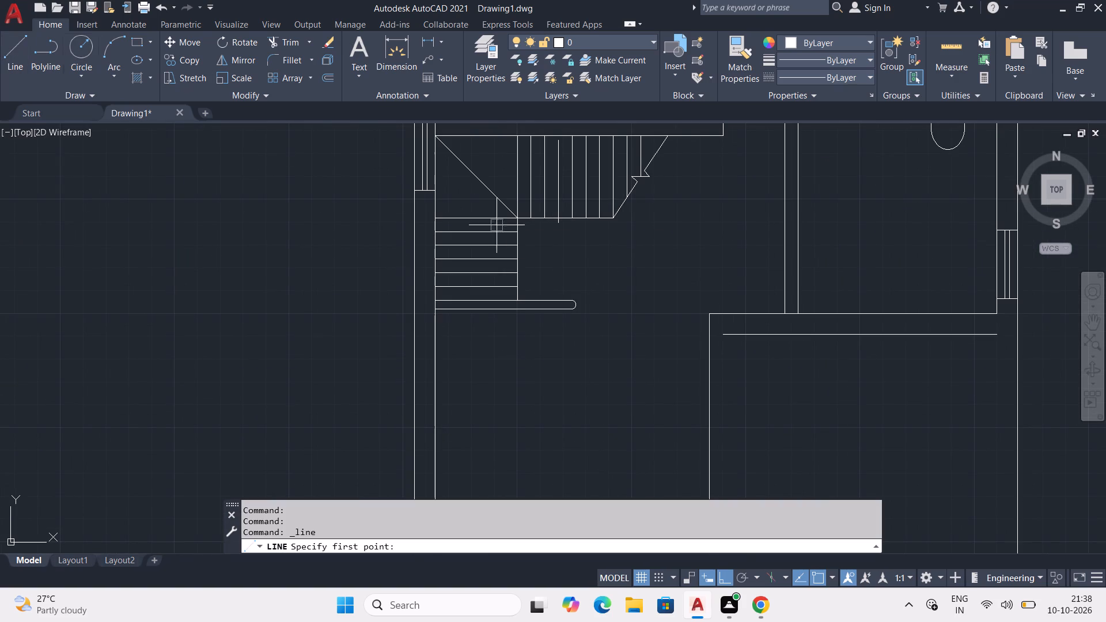
{"action": "scroll", "coordinate": [504, 228], "scroll_direction": "up", "scroll_amount": 2}
{"action": "left_click", "coordinate": [660, 435]}
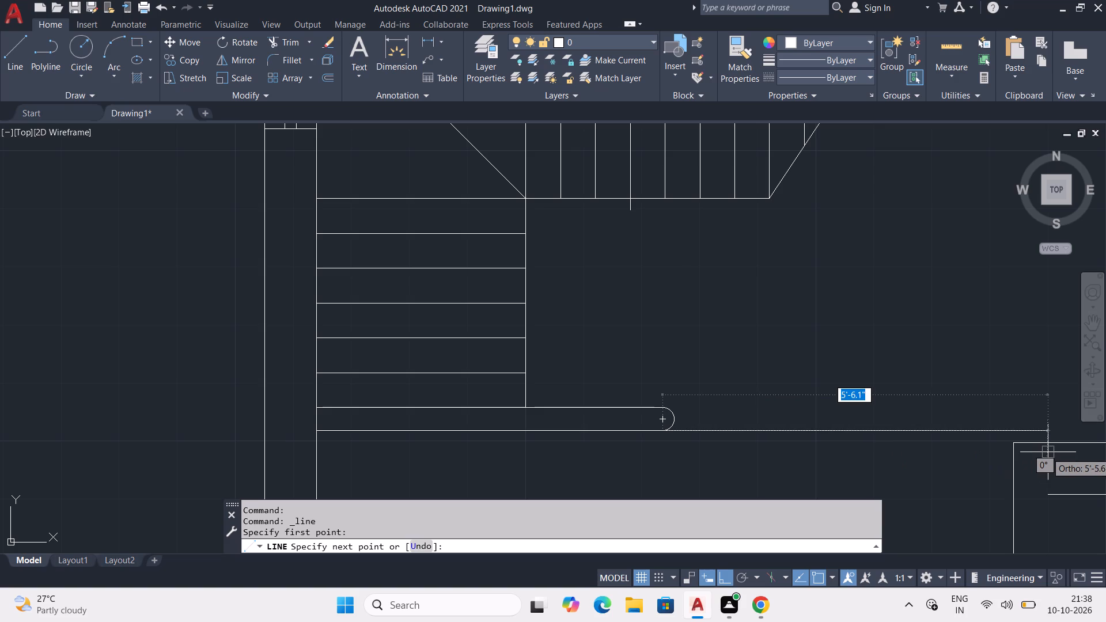
{"action": "scroll", "coordinate": [1040, 450], "scroll_direction": "down", "scroll_amount": 1}
{"action": "middle_click_drag", "start_coordinate": [1053, 437], "coordinate": [641, 402]}
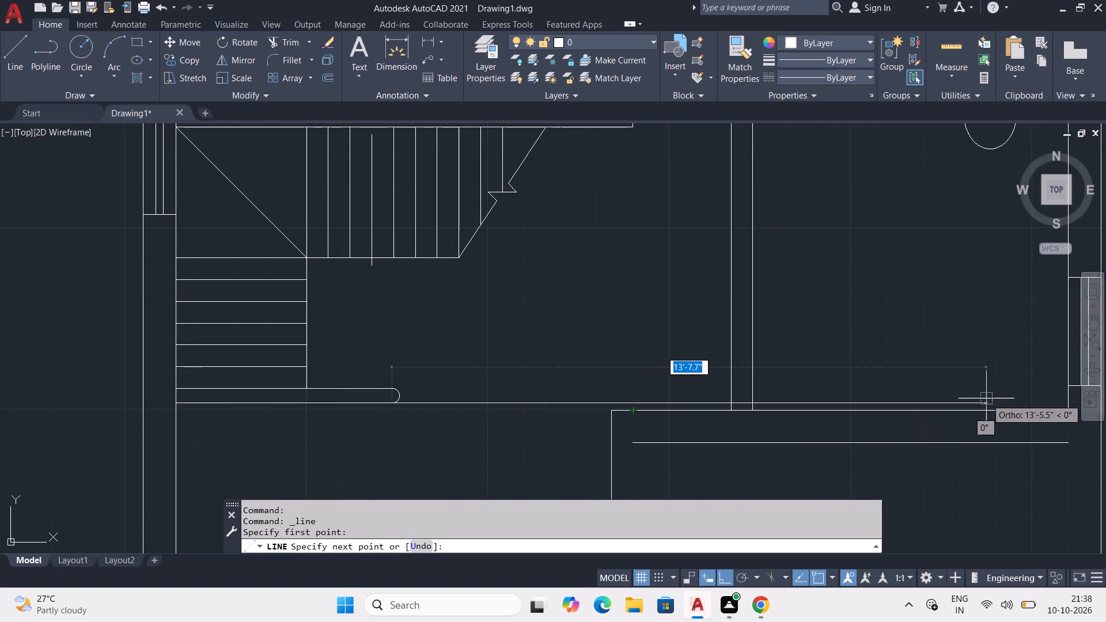
{"action": "middle_click_drag", "start_coordinate": [1013, 404], "coordinate": [943, 420]}
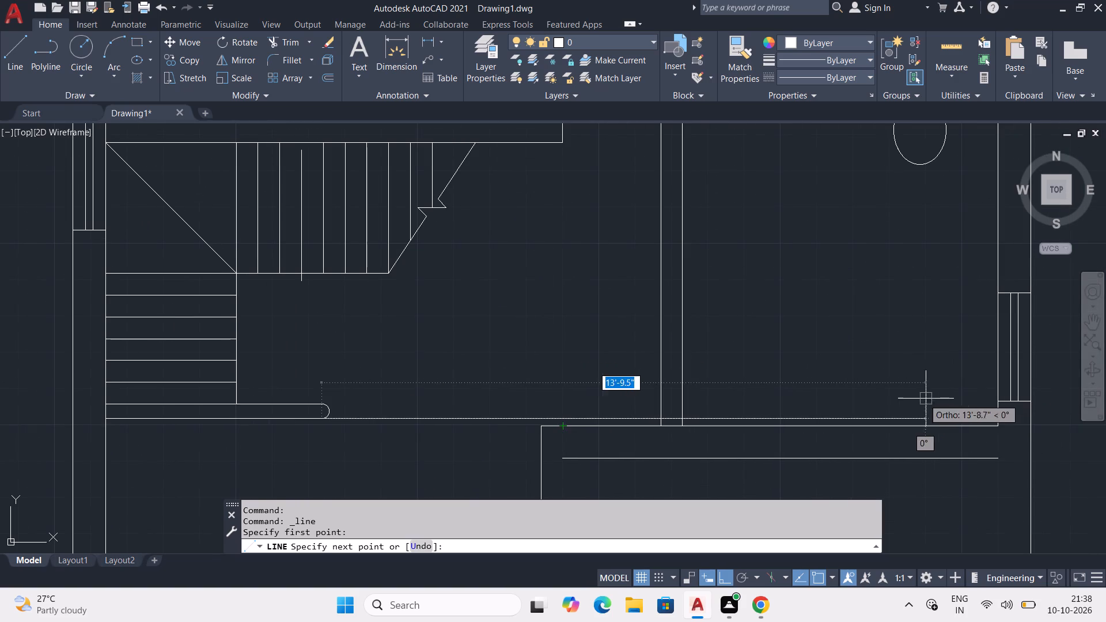
{"action": "left_click", "coordinate": [1028, 422]}
{"action": "key", "text": "Escape"}
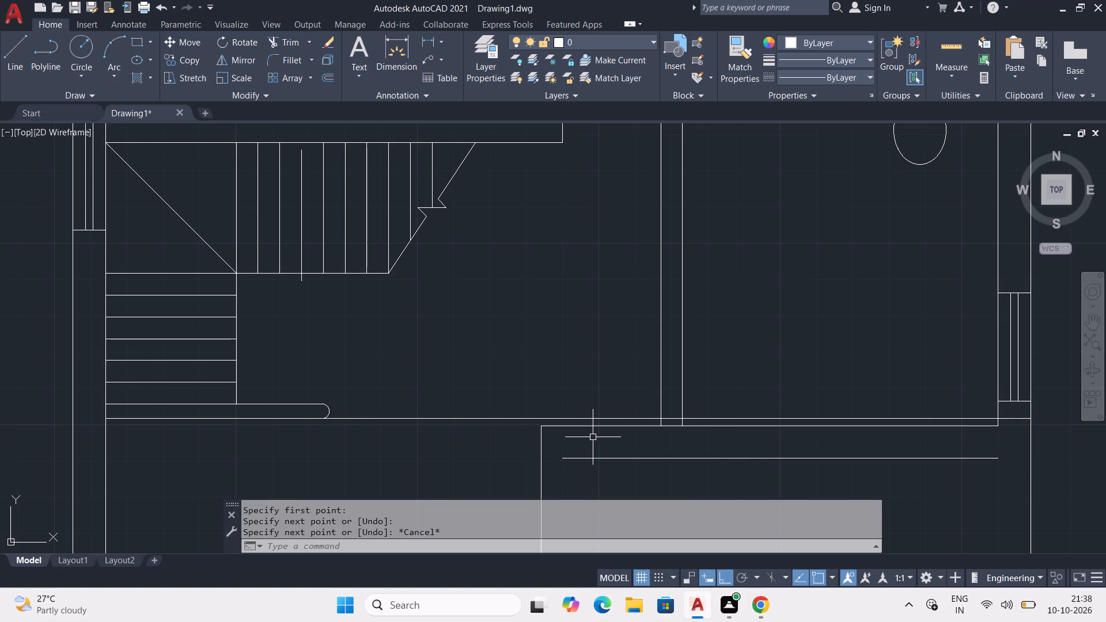
Delete the north wall's outer and inner lines and the outer west wall line of the room south of the bathroom.
{"action": "middle_click_drag", "start_coordinate": [594, 439], "coordinate": [594, 403]}
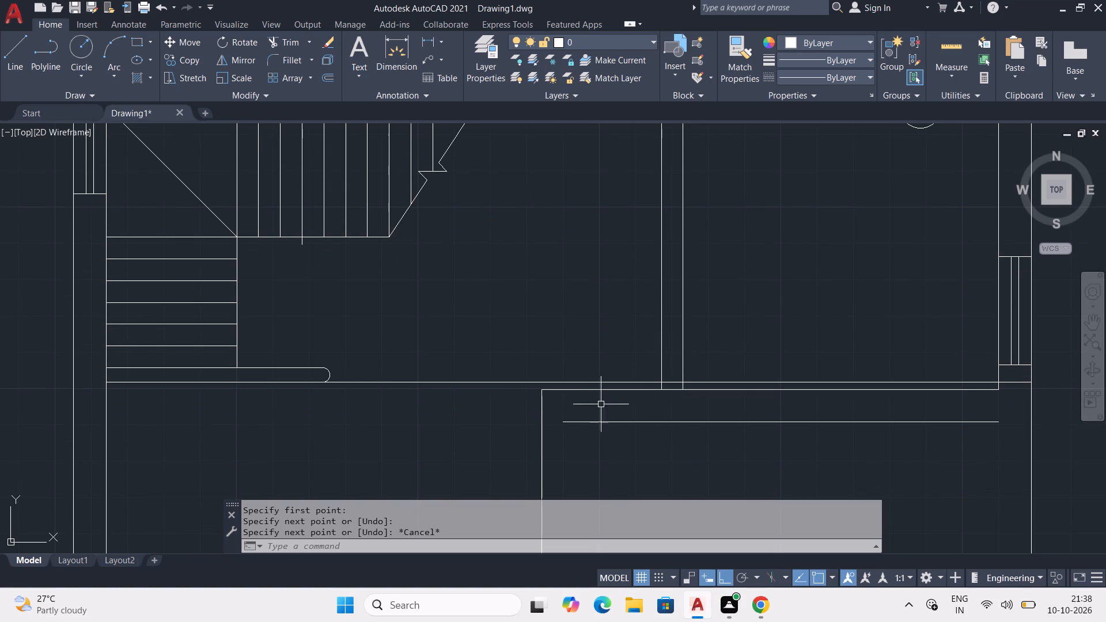
{"action": "left_click", "coordinate": [717, 389]}
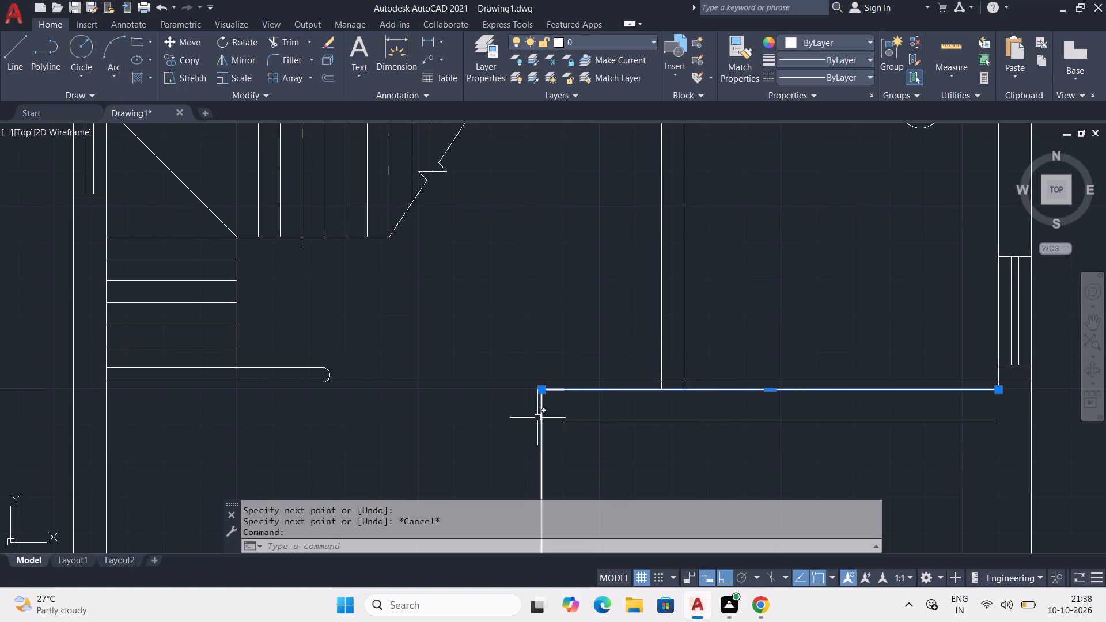
{"action": "left_click", "coordinate": [537, 418]}
{"action": "left_click", "coordinate": [541, 418]}
{"action": "left_click", "coordinate": [539, 419]}
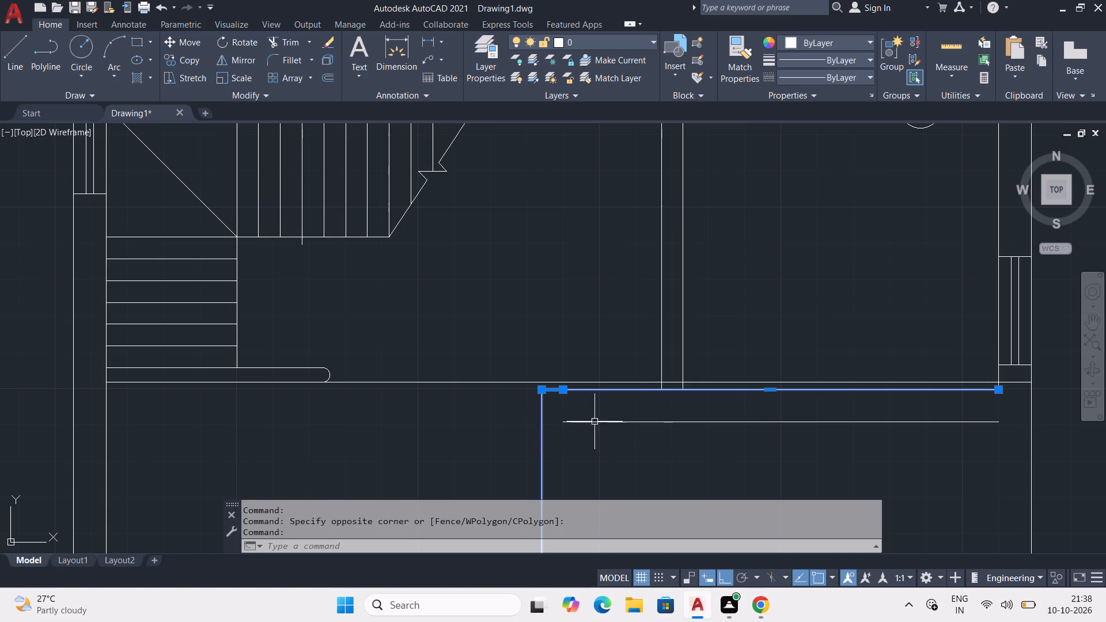
{"action": "left_click", "coordinate": [624, 428]}
{"action": "left_click", "coordinate": [635, 421]}
{"action": "left_click", "coordinate": [635, 421]}
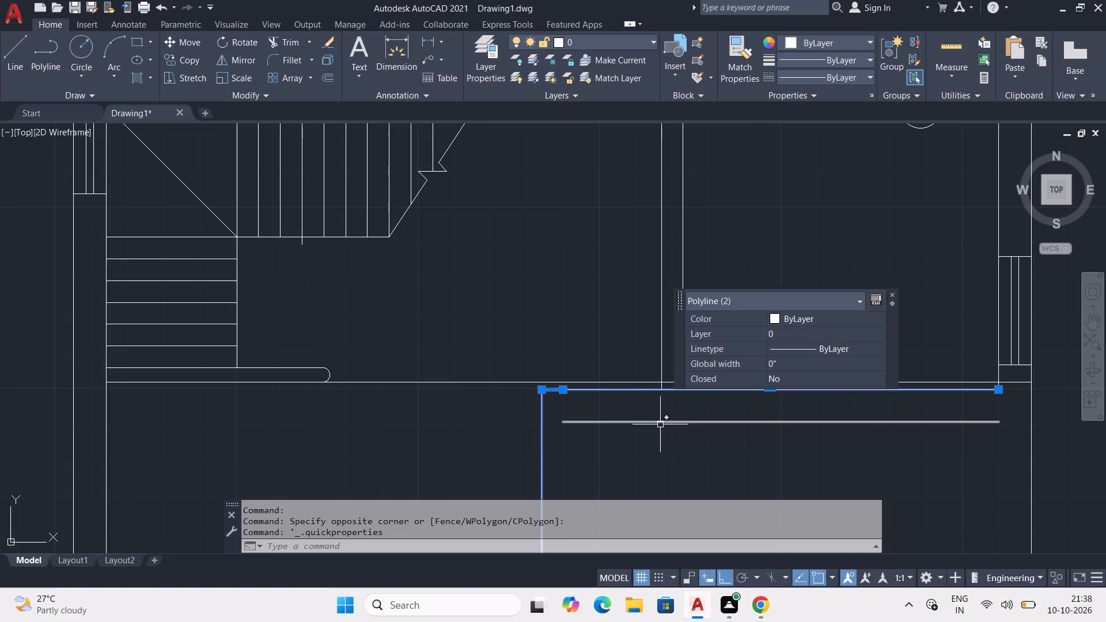
{"action": "left_click", "coordinate": [667, 422]}
{"action": "key", "text": "Delete"}
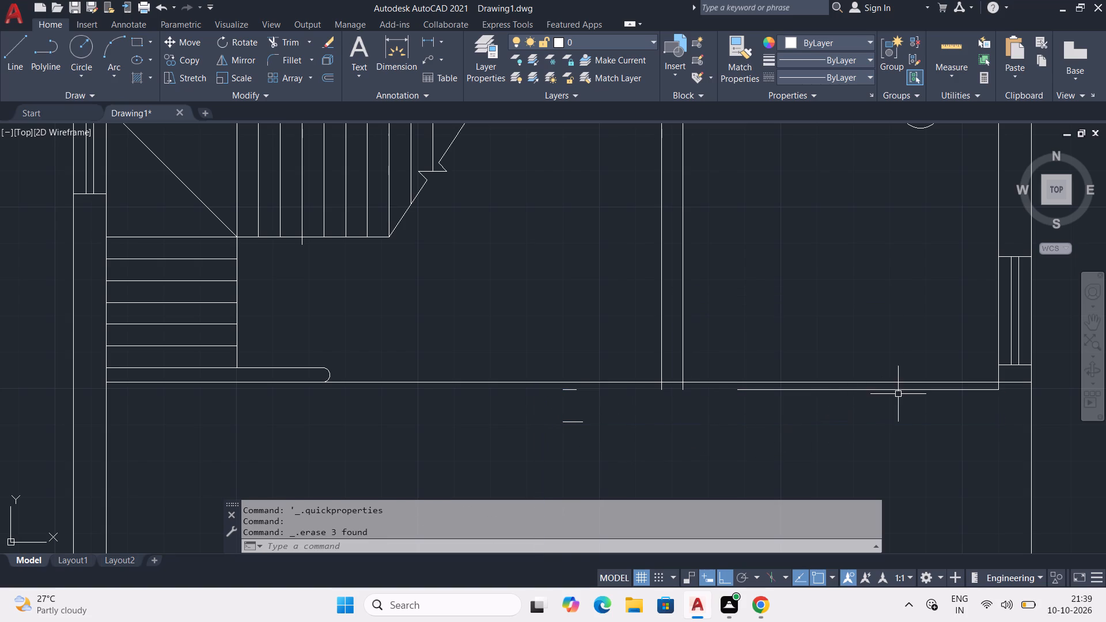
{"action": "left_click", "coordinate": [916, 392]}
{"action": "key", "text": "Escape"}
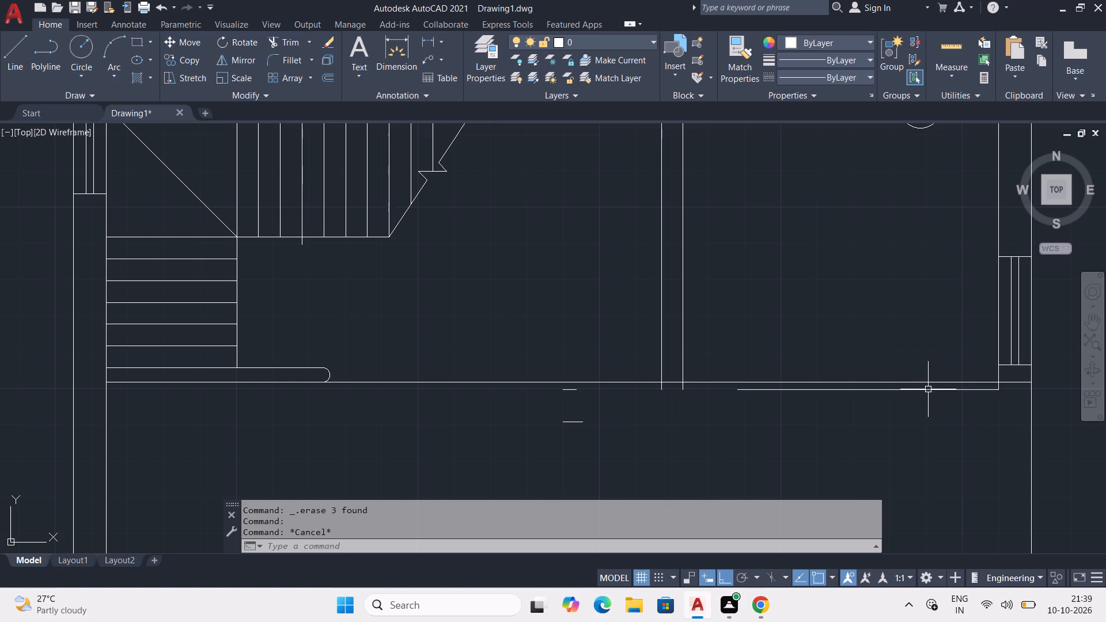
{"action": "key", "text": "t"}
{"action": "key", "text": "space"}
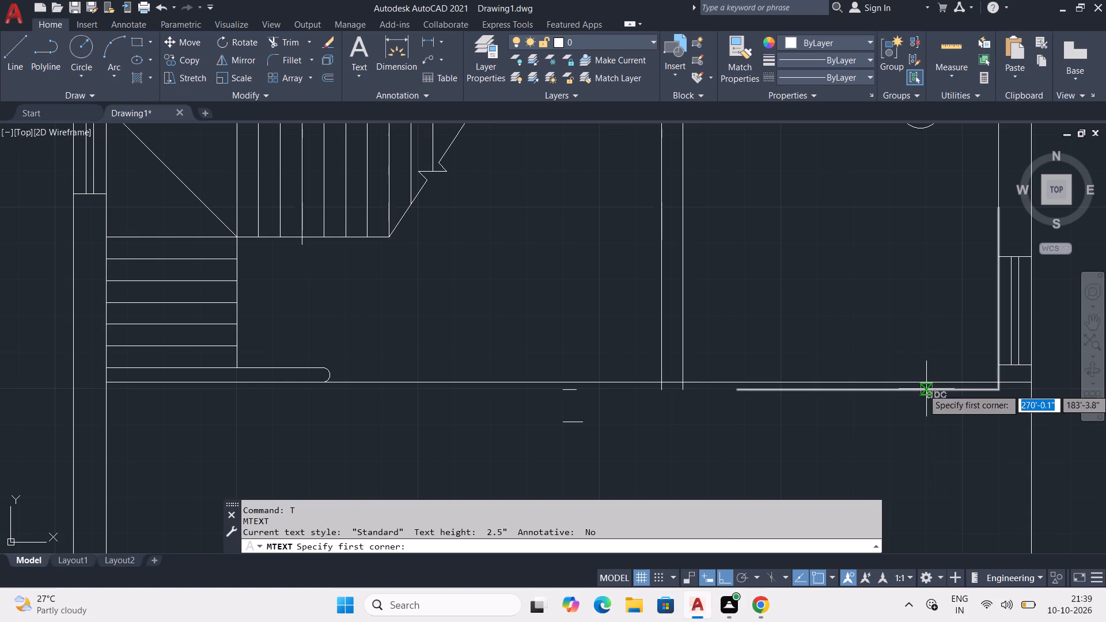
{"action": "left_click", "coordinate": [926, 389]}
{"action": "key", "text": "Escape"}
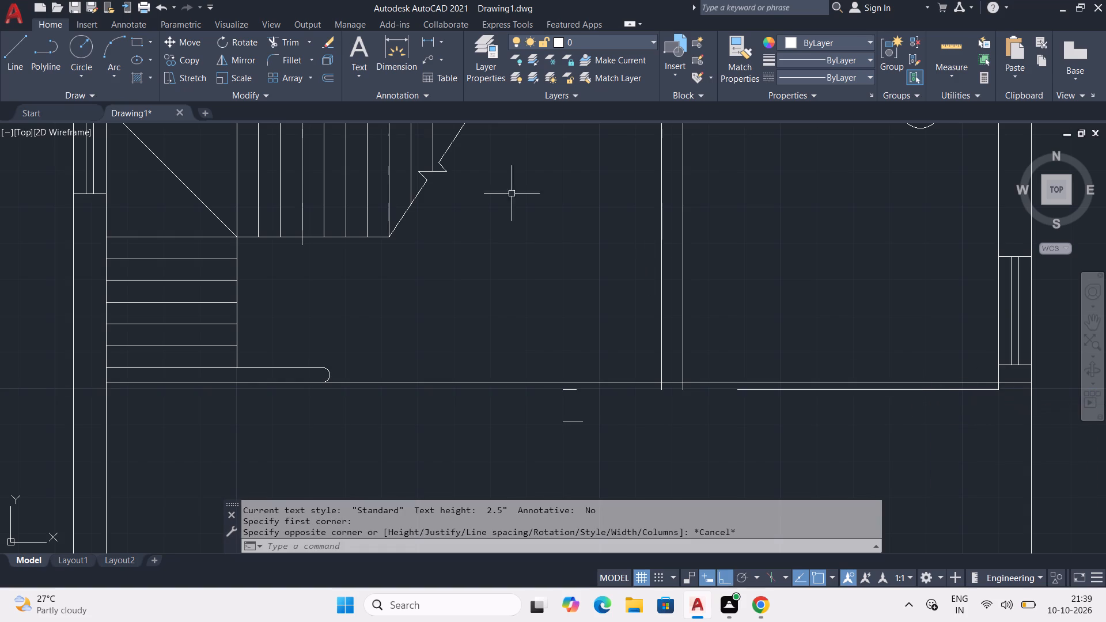
Trim the leftover wall fragments and the bathroom wall ends that lie south of the new horizontal line.
{"action": "left_click", "coordinate": [289, 44]}
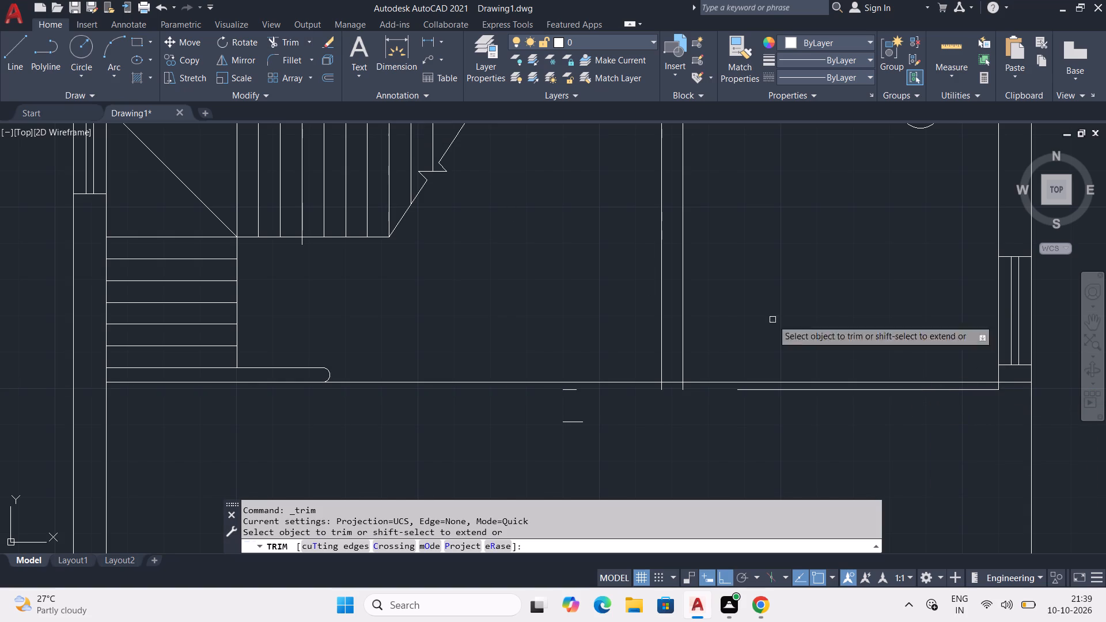
{"action": "left_click", "coordinate": [972, 389]}
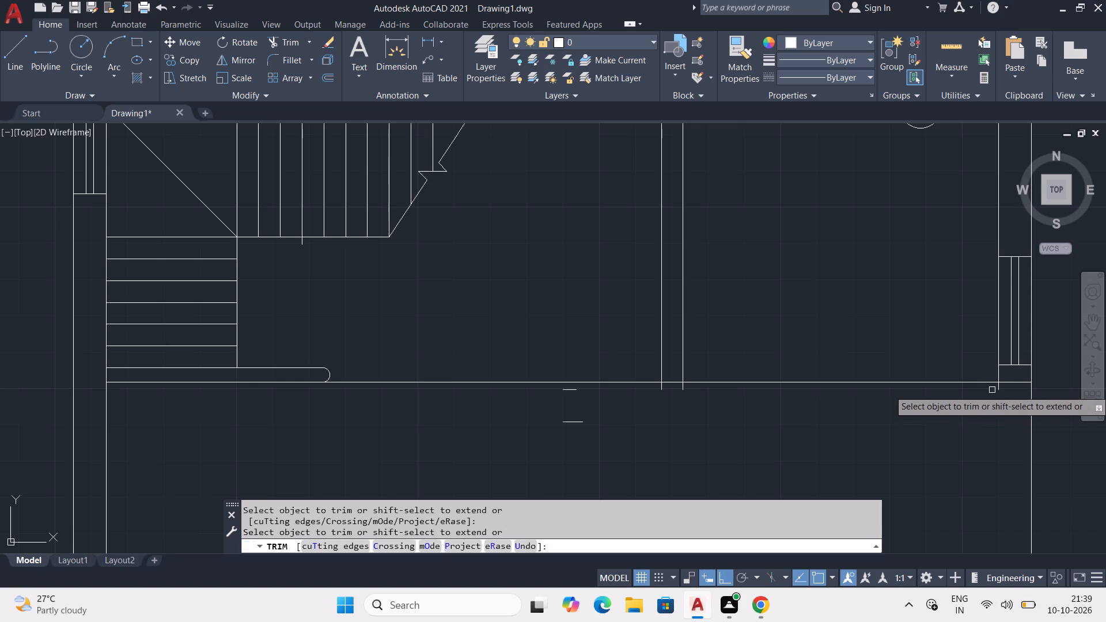
{"action": "left_click", "coordinate": [1000, 390]}
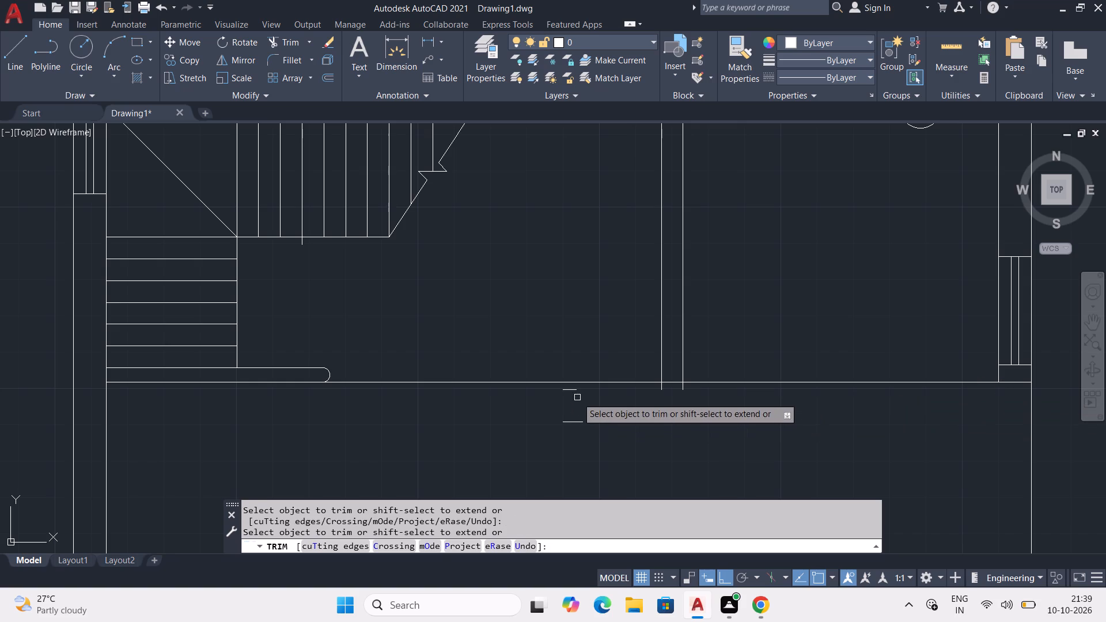
{"action": "left_click", "coordinate": [565, 388]}
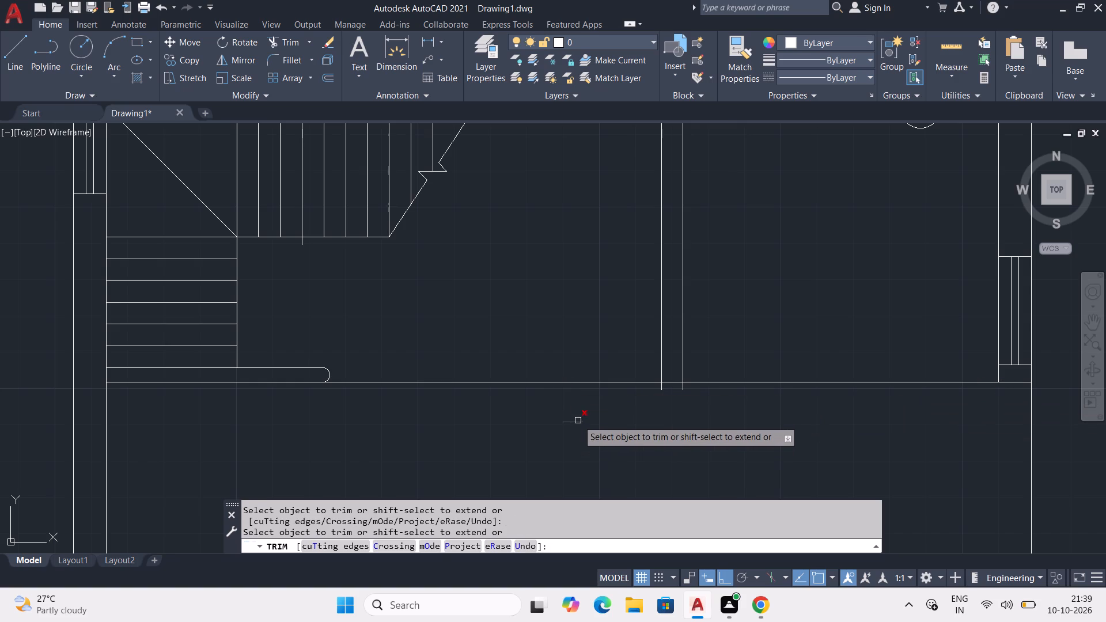
{"action": "left_click", "coordinate": [579, 419]}
{"action": "left_click", "coordinate": [581, 427]}
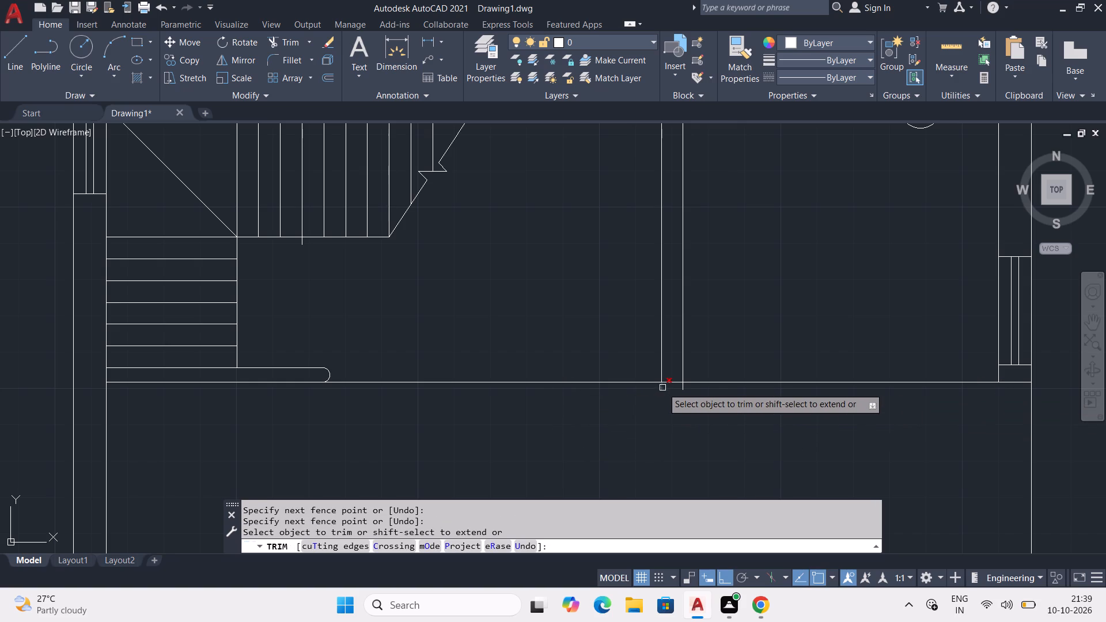
{"action": "left_click", "coordinate": [661, 388]}
{"action": "left_click", "coordinate": [679, 388]}
{"action": "left_click", "coordinate": [683, 385]}
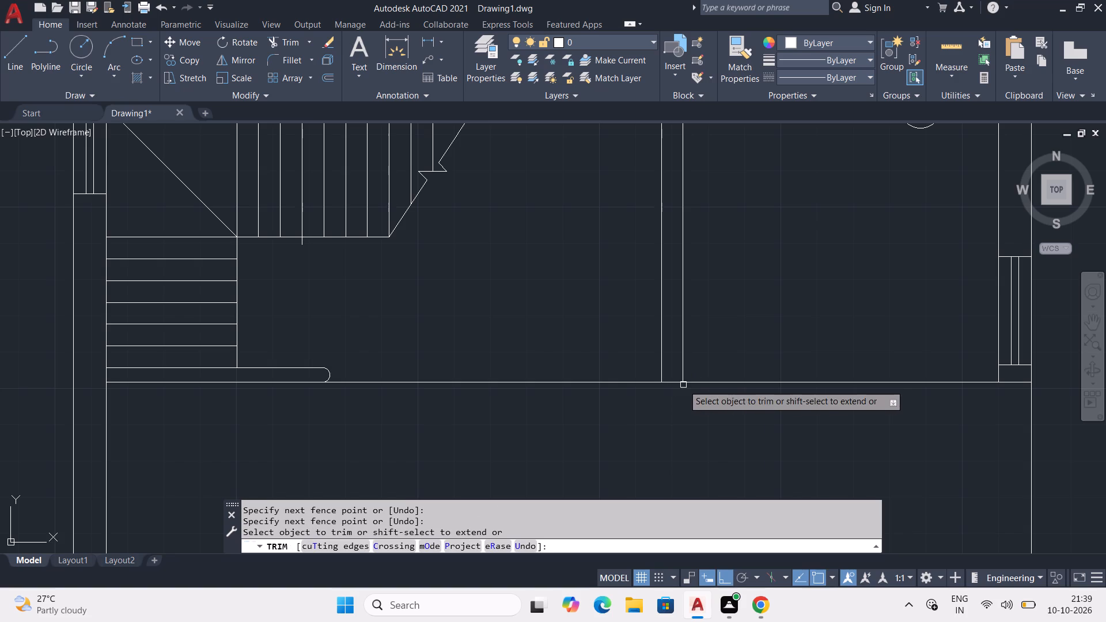
Trim away the leftover stub line and the small square column outlines along the south edge of the east copy.
{"action": "scroll", "coordinate": [666, 426], "scroll_direction": "down", "scroll_amount": 1}
{"action": "middle_click_drag", "start_coordinate": [635, 463], "coordinate": [653, 339]}
{"action": "middle_click_drag", "start_coordinate": [594, 474], "coordinate": [627, 296]}
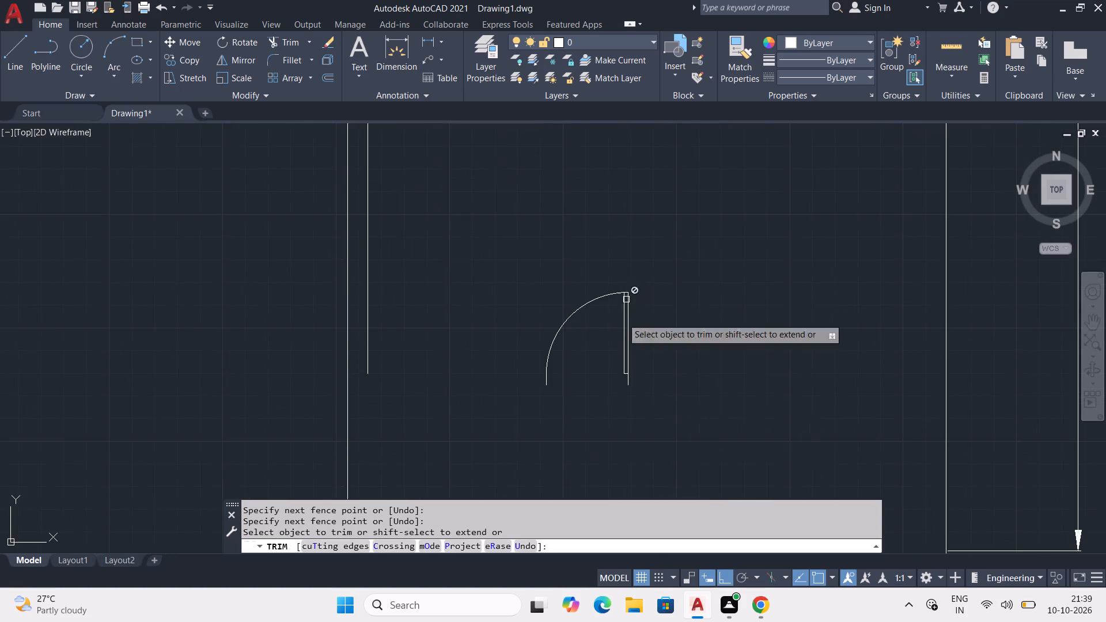
{"action": "middle_click_drag", "start_coordinate": [622, 427], "coordinate": [635, 291]}
{"action": "left_click", "coordinate": [670, 415]}
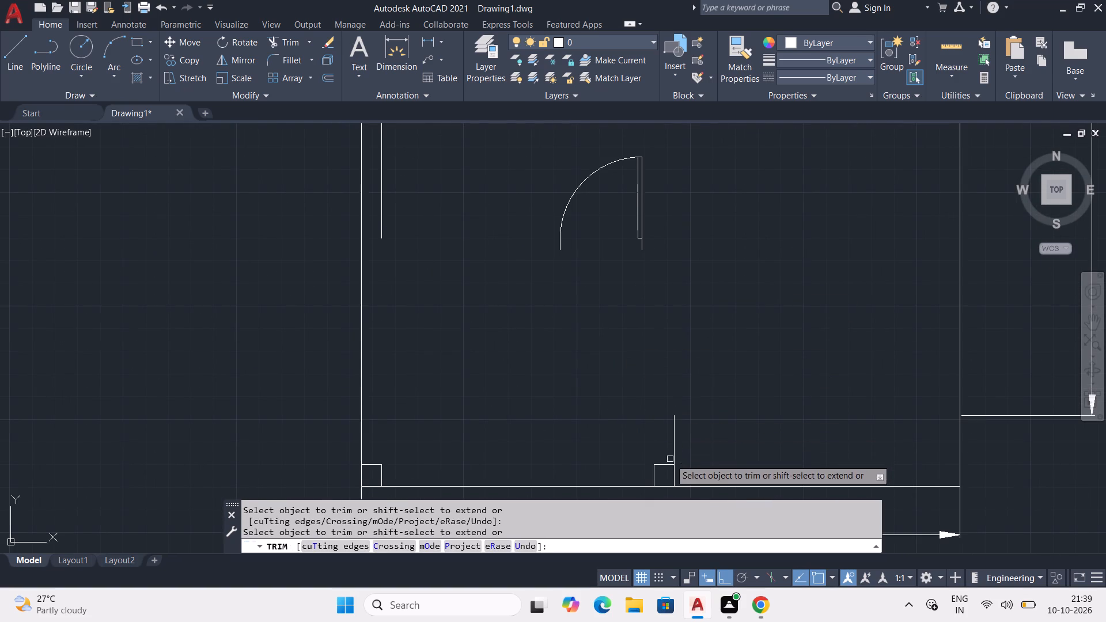
{"action": "left_click", "coordinate": [668, 462]}
{"action": "left_click", "coordinate": [647, 472]}
{"action": "left_click", "coordinate": [680, 475]}
{"action": "left_click", "coordinate": [666, 468]}
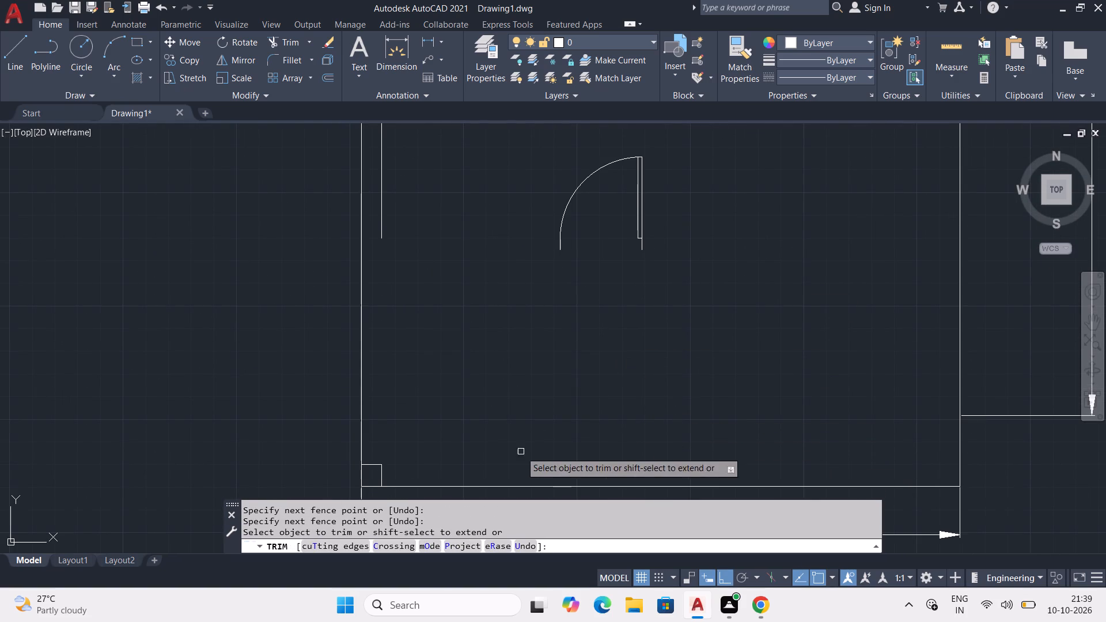
{"action": "left_click", "coordinate": [377, 464]}
{"action": "left_click", "coordinate": [381, 472]}
{"action": "scroll", "coordinate": [411, 465], "scroll_direction": "down", "scroll_amount": 2}
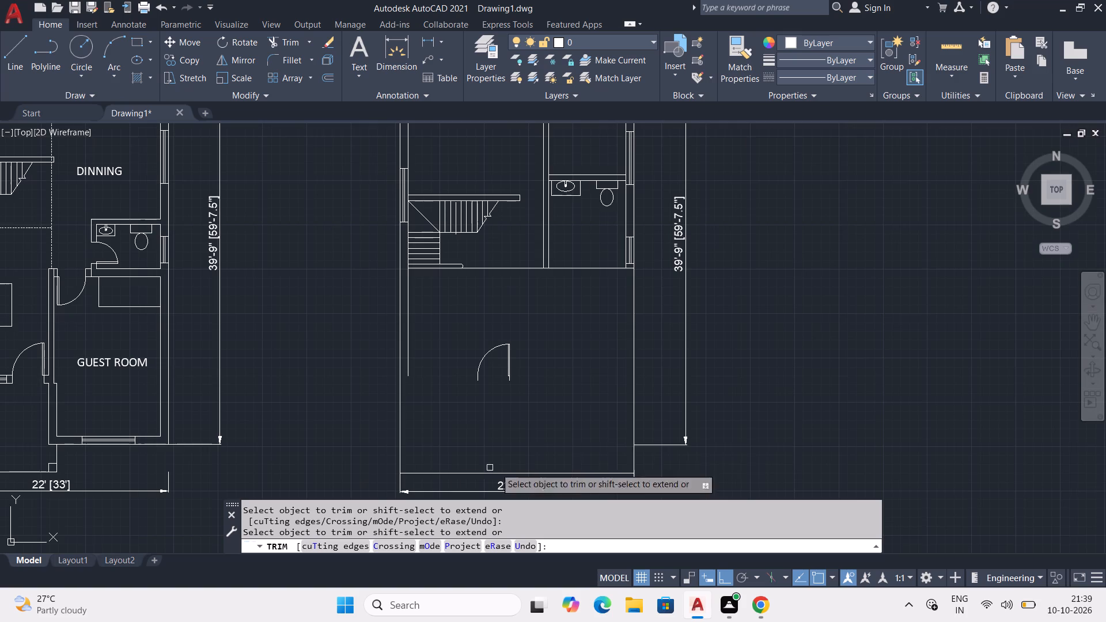
{"action": "middle_click_drag", "start_coordinate": [456, 339], "coordinate": [441, 469]}
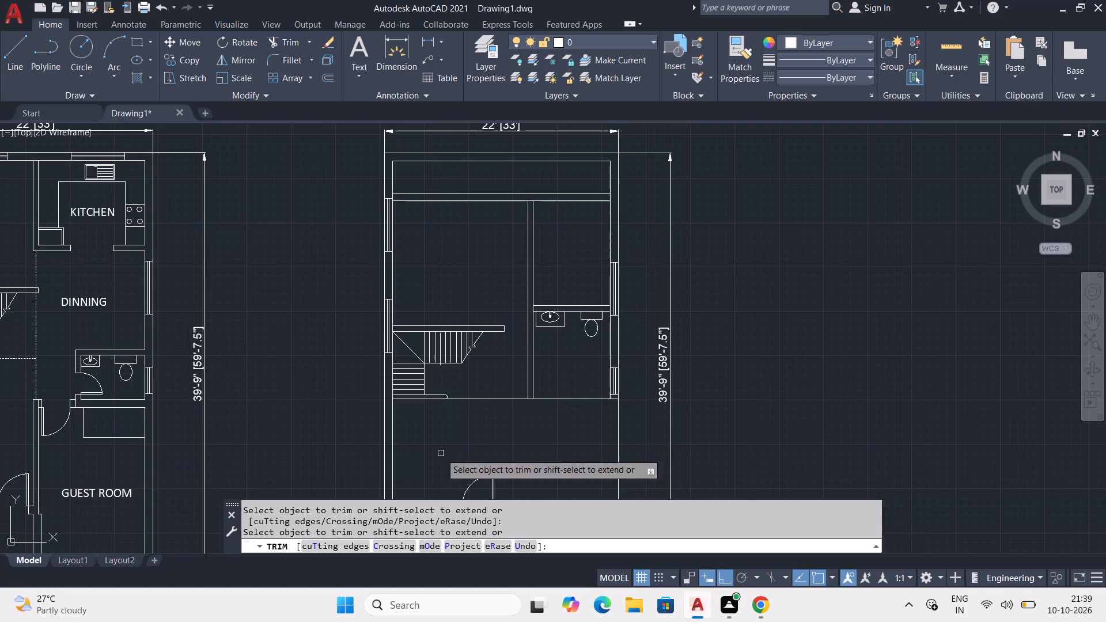
{"action": "key", "text": "Escape"}
Delete the leftover door in the open area south of the staircase.
{"action": "middle_click_drag", "start_coordinate": [502, 419], "coordinate": [505, 361]}
{"action": "left_click", "coordinate": [481, 417]}
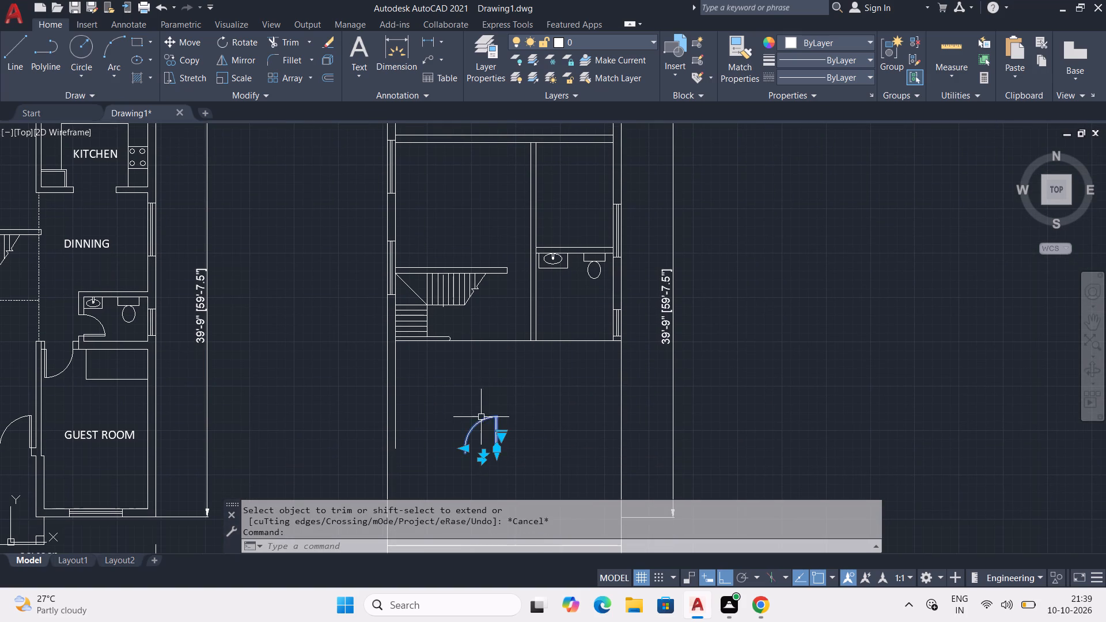
{"action": "key", "text": "Delete"}
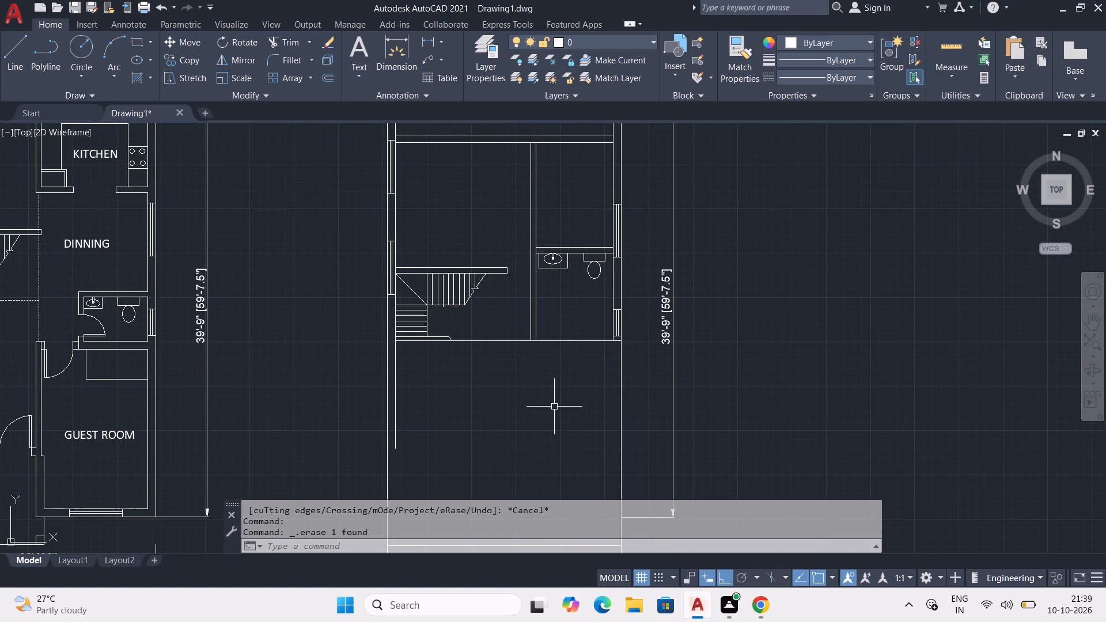
Offset the horizontal line running east from the staircase's south wall 6" to the south.
{"action": "type", "text": "OF"}
{"action": "key", "text": "space"}
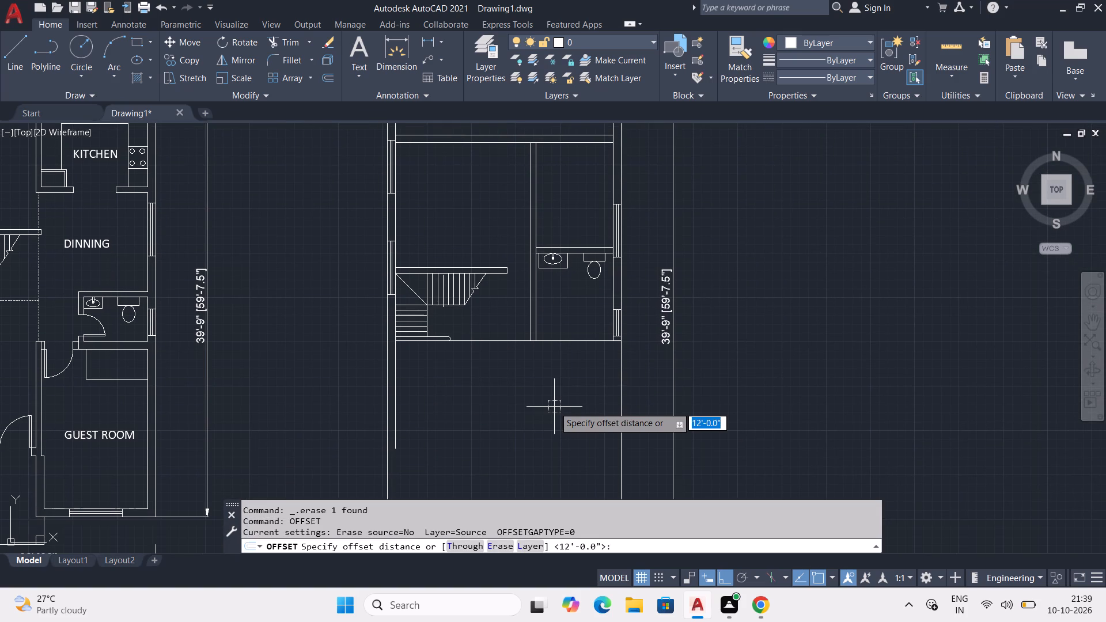
{"action": "key", "text": "8"}
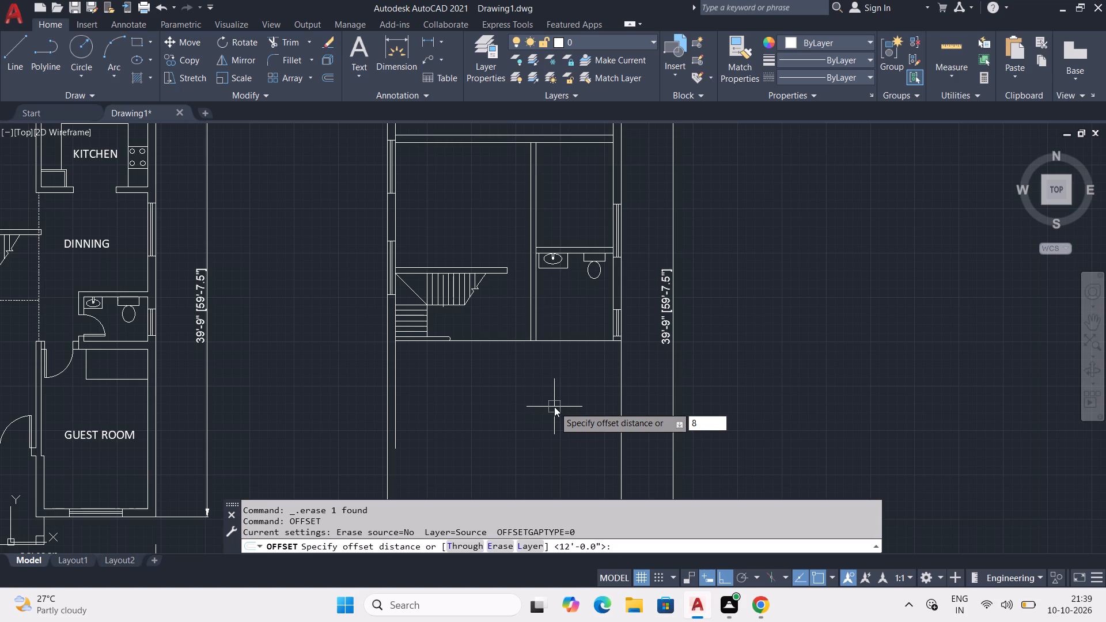
{"action": "key", "text": "shift+quotedbl"}
{"action": "key", "text": "BackSpace"}
{"action": "key", "text": "BackSpace"}
{"action": "key", "text": "BackSpace"}
{"action": "key", "text": "6"}
{"action": "key", "text": "shift+quotedbl"}
{"action": "key", "text": "Return"}
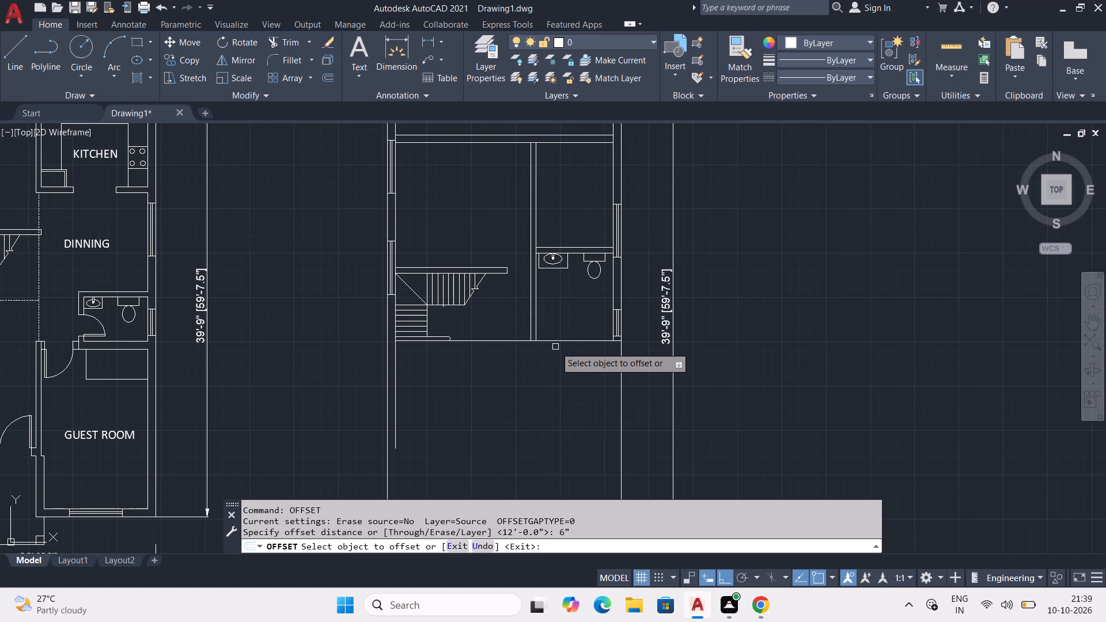
{"action": "left_click", "coordinate": [574, 342]}
{"action": "left_click", "coordinate": [575, 392]}
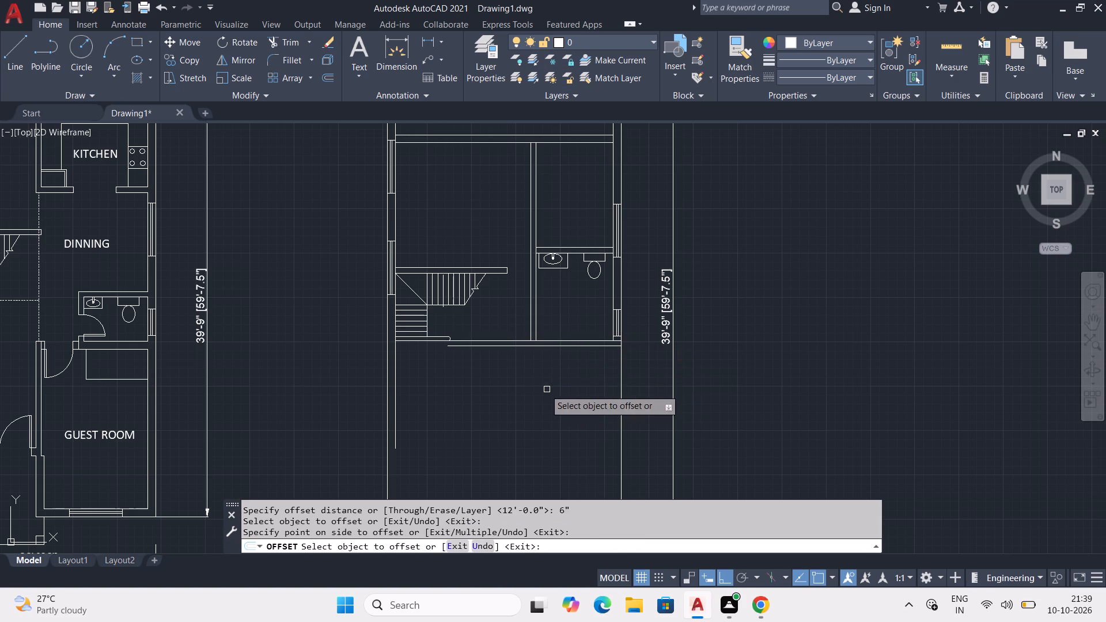
{"action": "scroll", "coordinate": [442, 337], "scroll_direction": "up", "scroll_amount": 1}
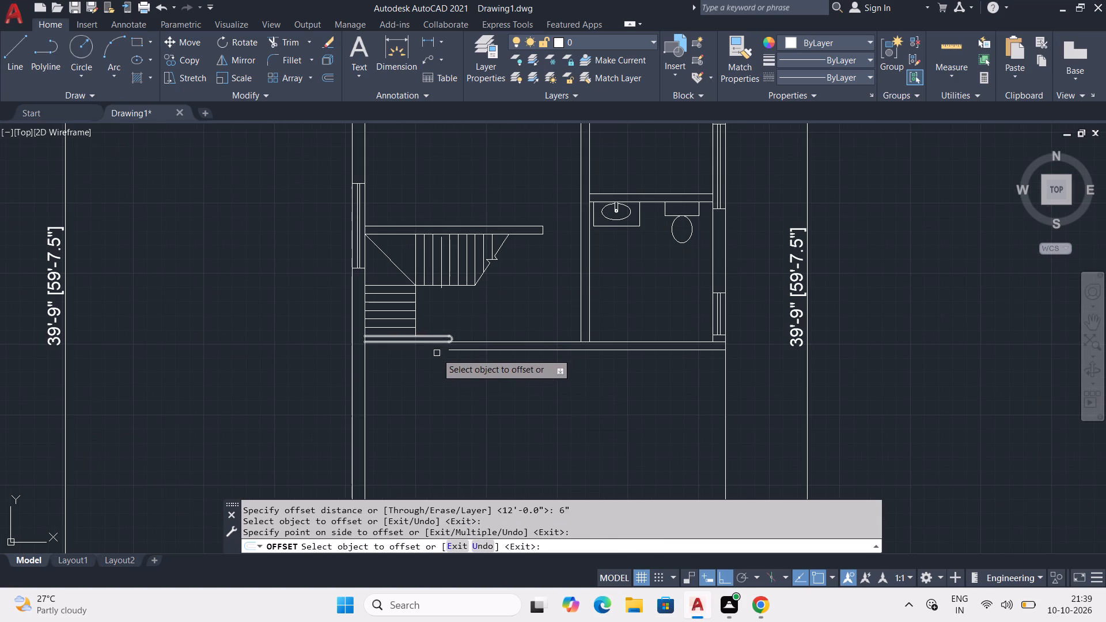
{"action": "scroll", "coordinate": [460, 350], "scroll_direction": "up", "scroll_amount": 2}
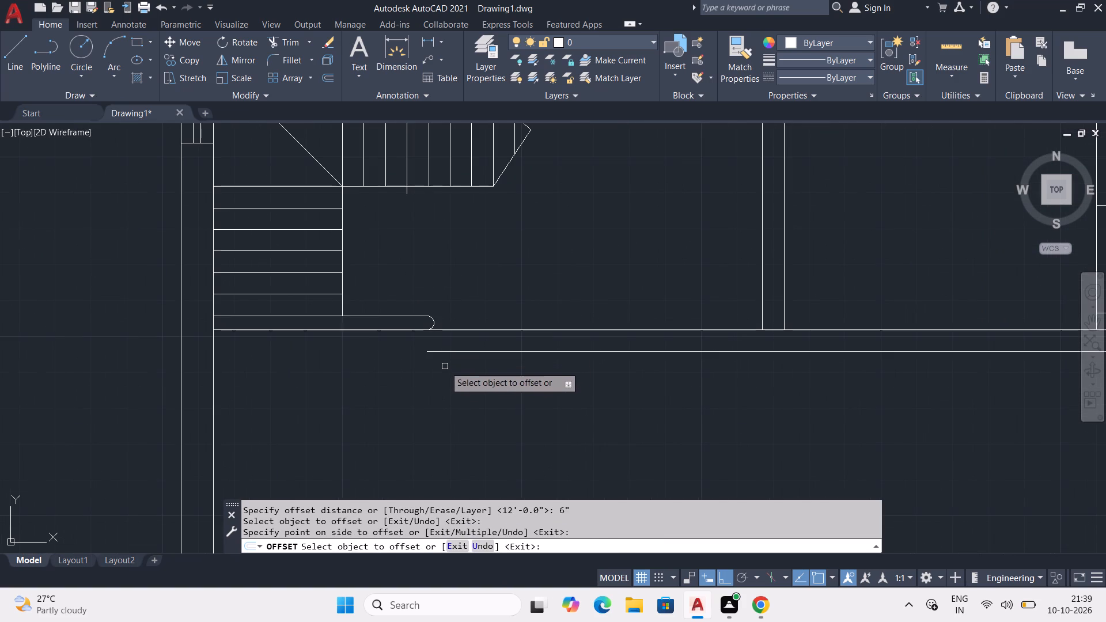
{"action": "key", "text": "space"}
Offset the lower of the two horizontal wall lines 12' to the south.
{"action": "key", "text": "space"}
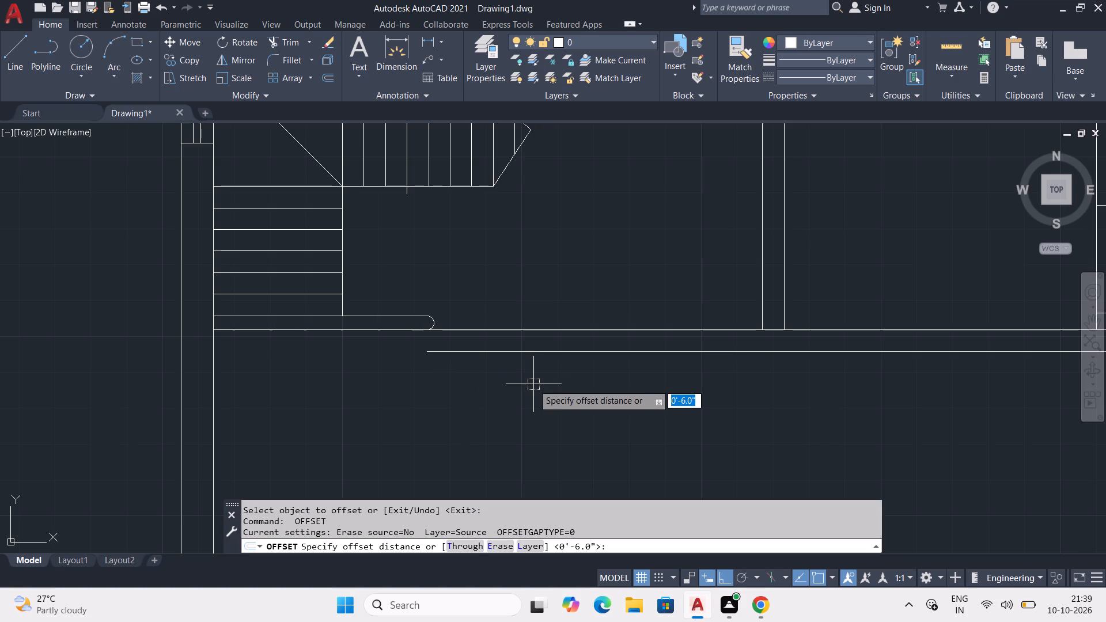
{"action": "type", "text": "12"}
{"action": "key", "text": "apostrophe"}
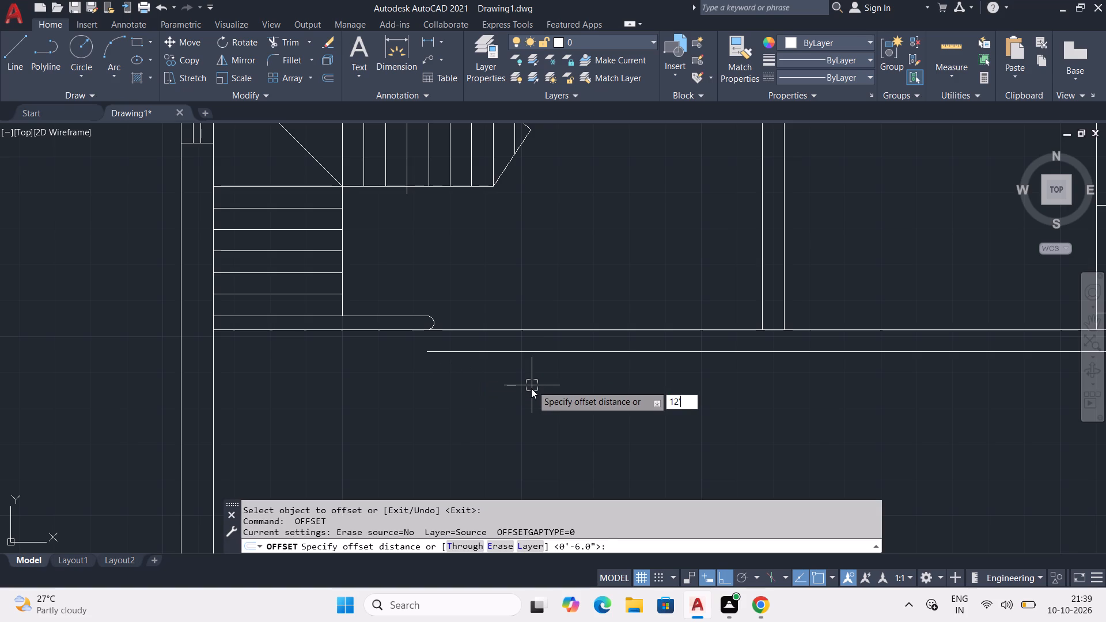
{"action": "key", "text": "space"}
{"action": "left_click", "coordinate": [577, 352]}
{"action": "left_click", "coordinate": [583, 458]}
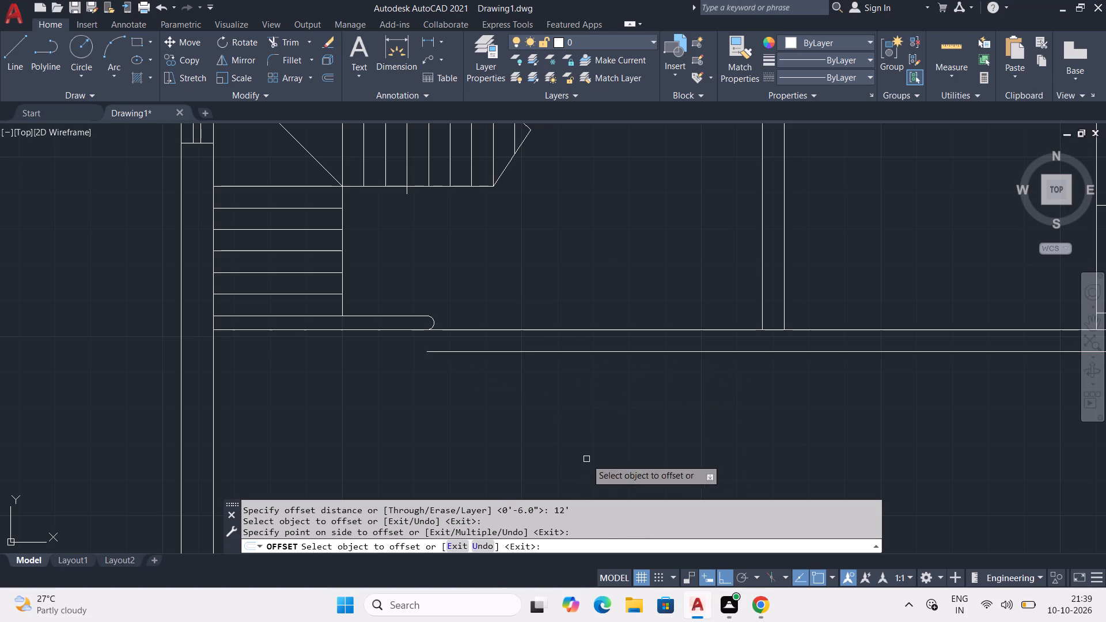
{"action": "middle_click_drag", "start_coordinate": [584, 436], "coordinate": [532, 119]}
{"action": "scroll", "coordinate": [604, 363], "scroll_direction": "down", "scroll_amount": 1}
{"action": "middle_click_drag", "start_coordinate": [627, 344], "coordinate": [612, 122]}
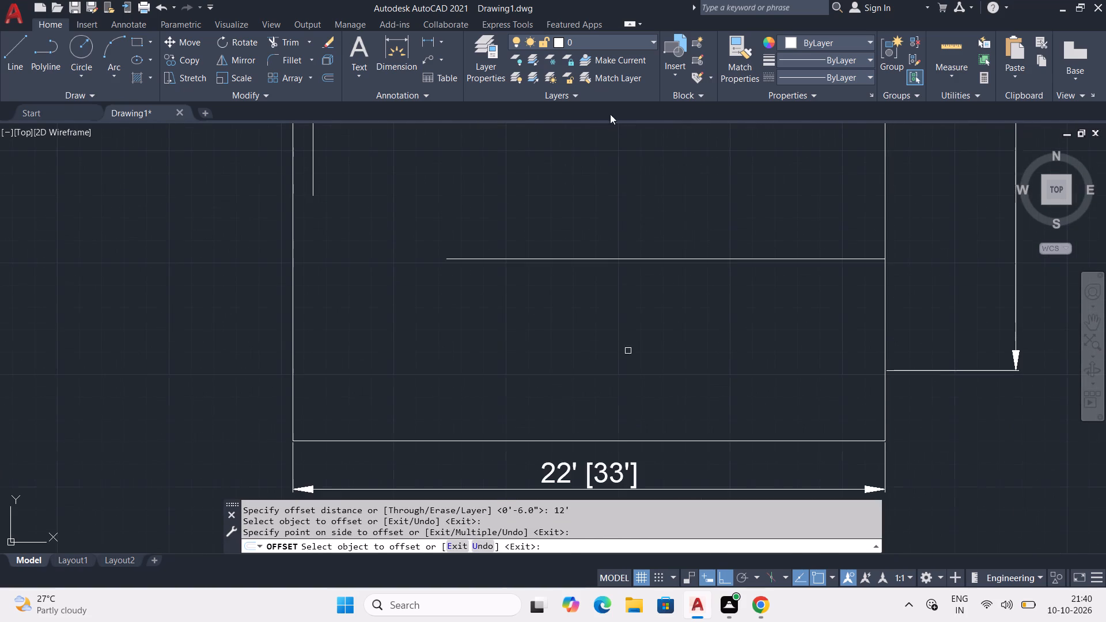
{"action": "key", "text": "space"}
Offset the southernmost of the new horizontal wall lines 9" to the south.
{"action": "key", "text": "space"}
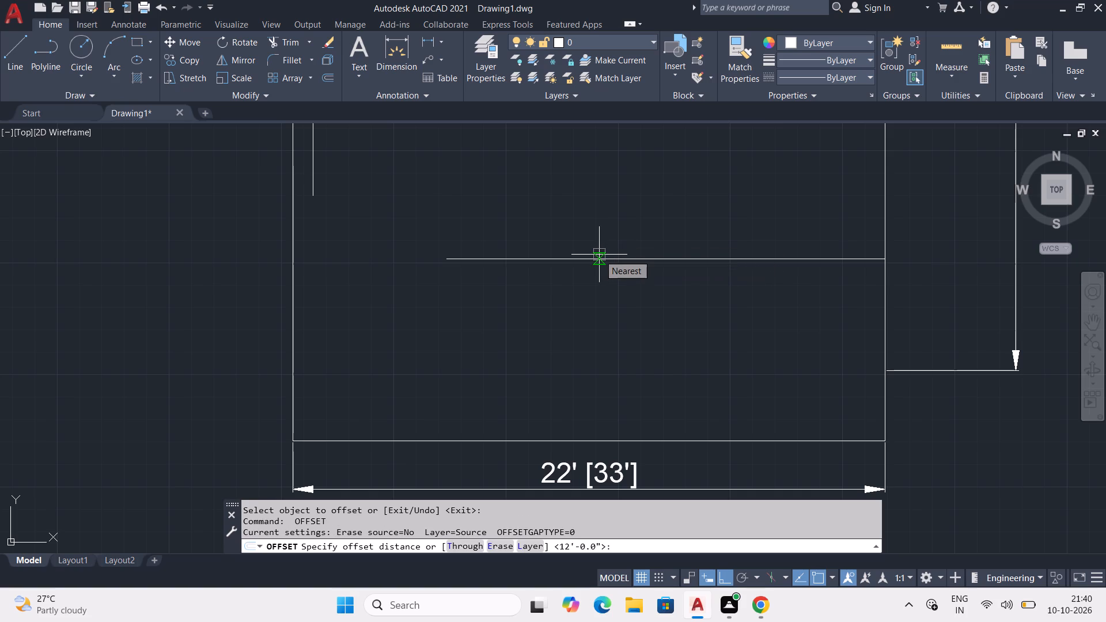
{"action": "key", "text": "9"}
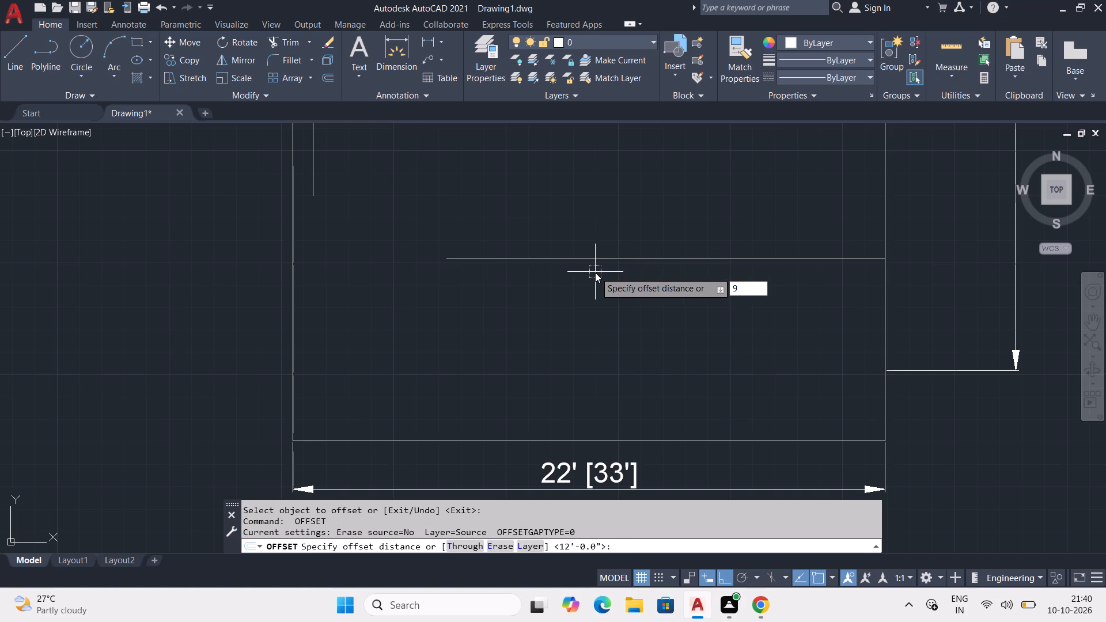
{"action": "key", "text": "shift+quotedbl"}
{"action": "key", "text": "space"}
{"action": "left_click", "coordinate": [597, 260]}
{"action": "left_click", "coordinate": [597, 332]}
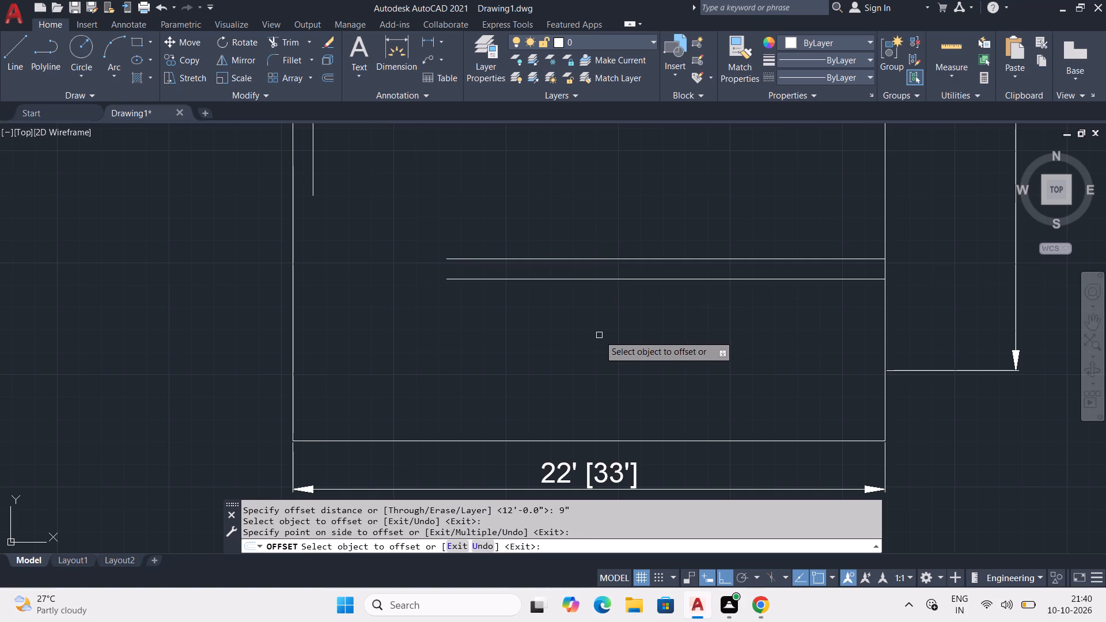
{"action": "key", "text": "Escape"}
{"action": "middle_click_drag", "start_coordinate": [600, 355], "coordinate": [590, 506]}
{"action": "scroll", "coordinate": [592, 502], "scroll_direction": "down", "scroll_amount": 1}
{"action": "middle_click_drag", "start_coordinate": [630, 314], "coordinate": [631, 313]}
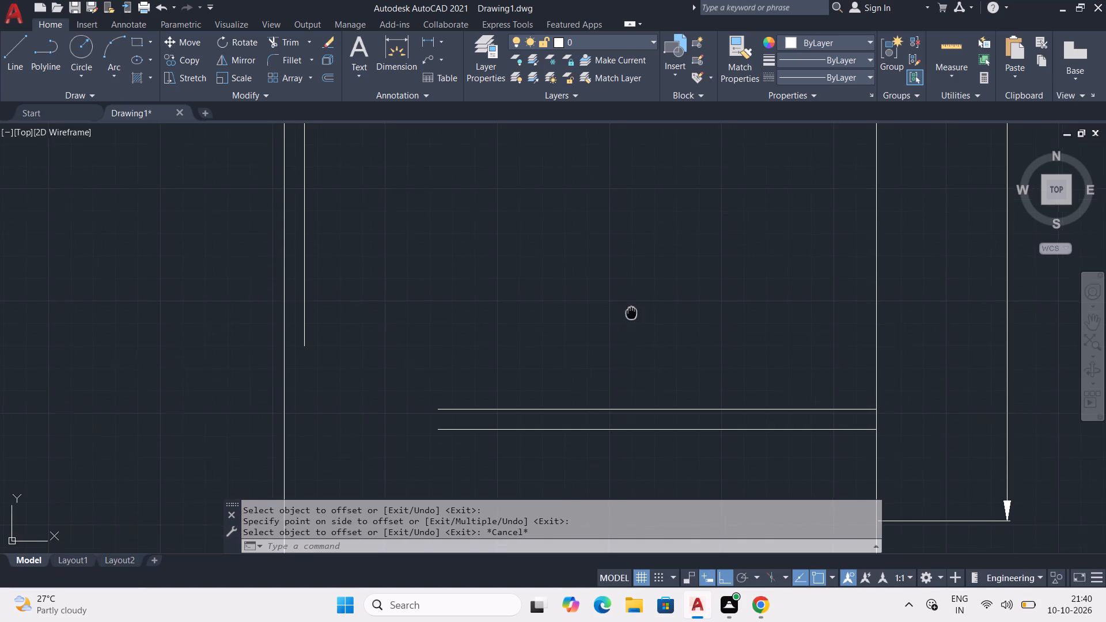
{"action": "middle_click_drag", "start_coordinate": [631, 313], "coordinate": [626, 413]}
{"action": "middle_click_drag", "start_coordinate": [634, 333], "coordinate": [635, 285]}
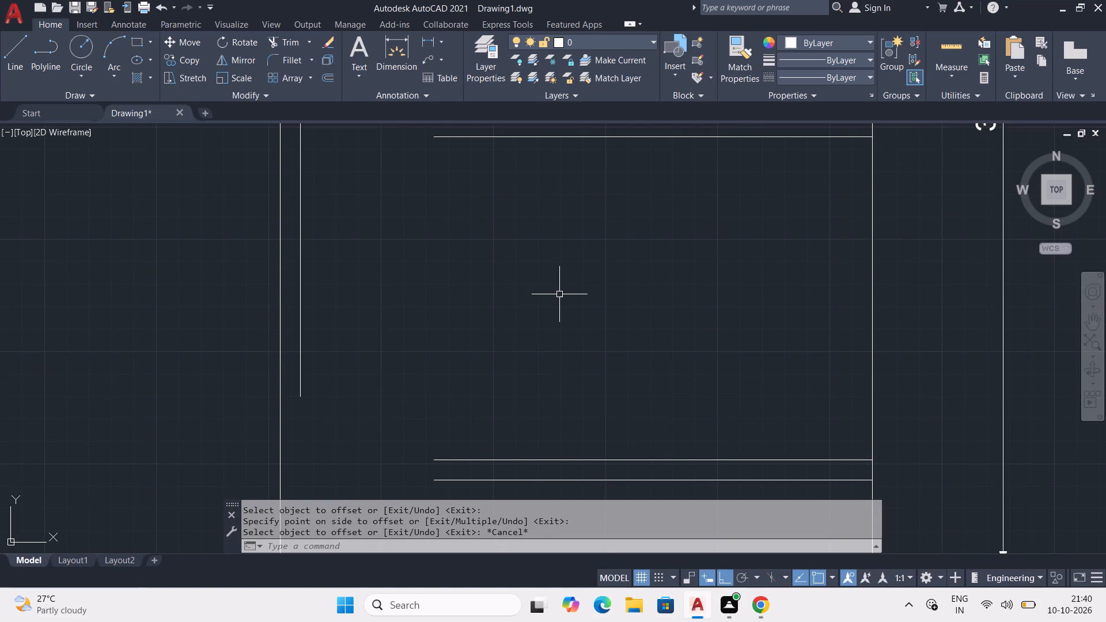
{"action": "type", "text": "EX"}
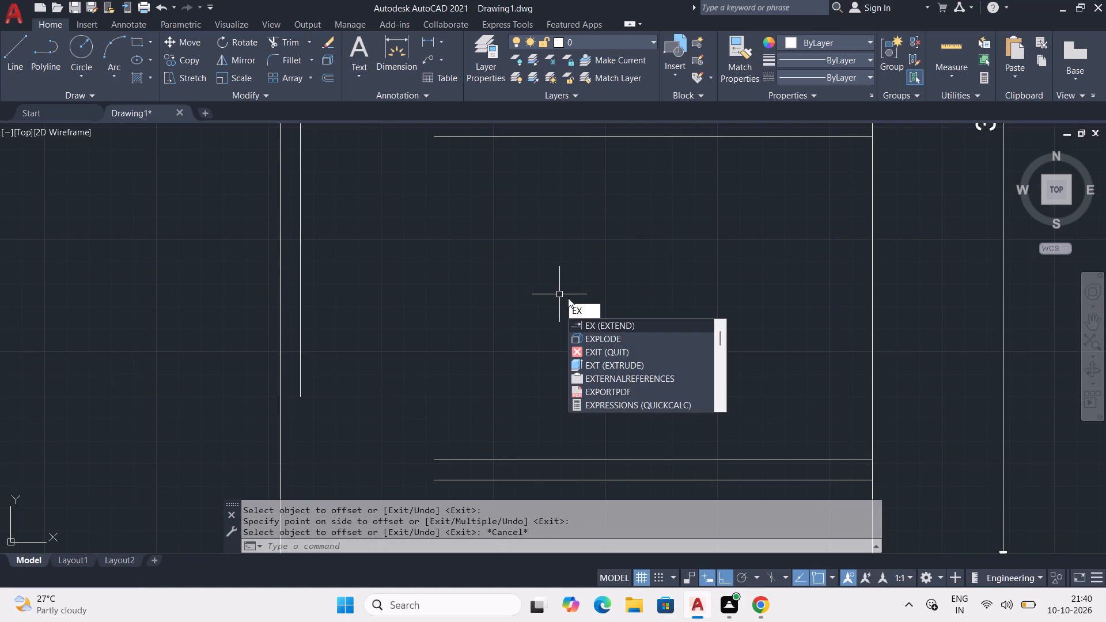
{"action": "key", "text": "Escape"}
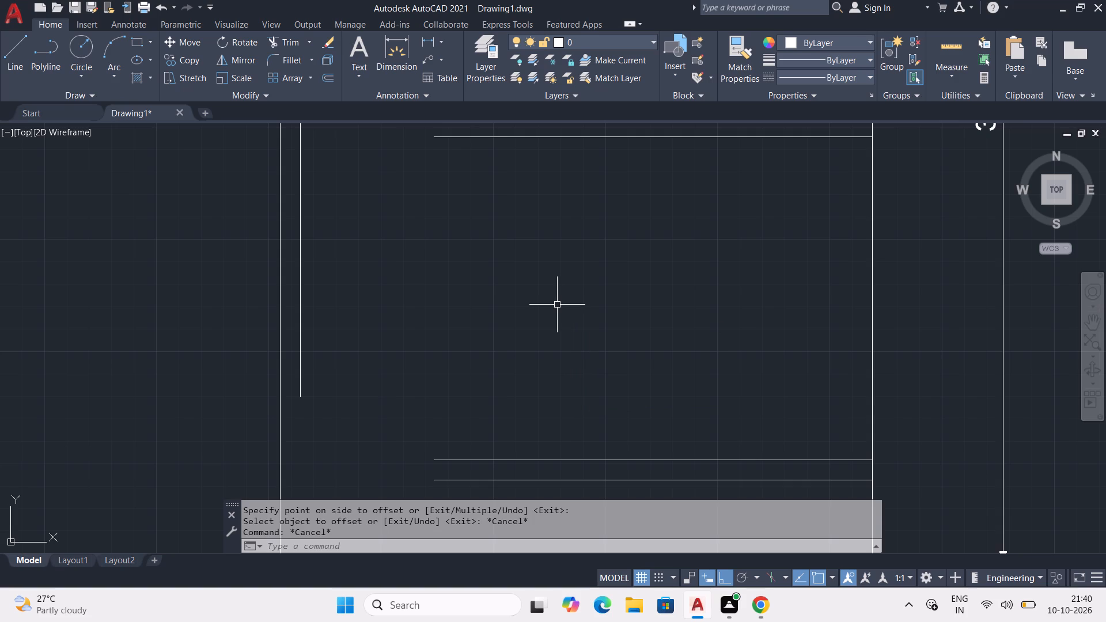
Delete the two horizontal wall lines running east from the staircase's south wall to the east wall.
{"action": "middle_click_drag", "start_coordinate": [527, 279], "coordinate": [509, 390]}
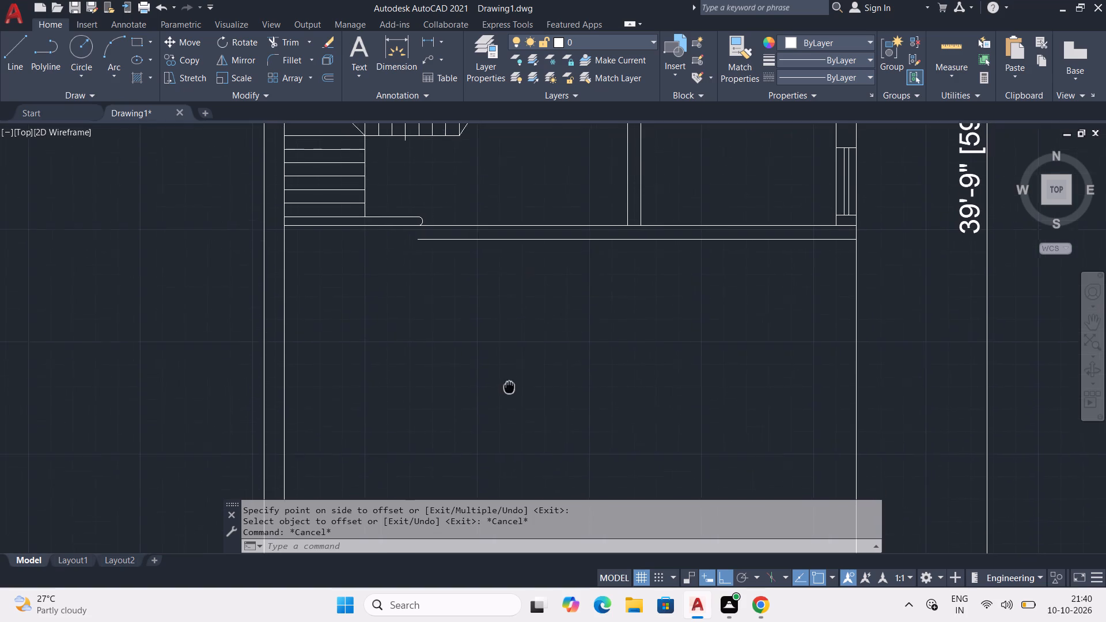
{"action": "middle_click_drag", "start_coordinate": [509, 390], "coordinate": [507, 397]}
{"action": "middle_click_drag", "start_coordinate": [448, 309], "coordinate": [453, 381]}
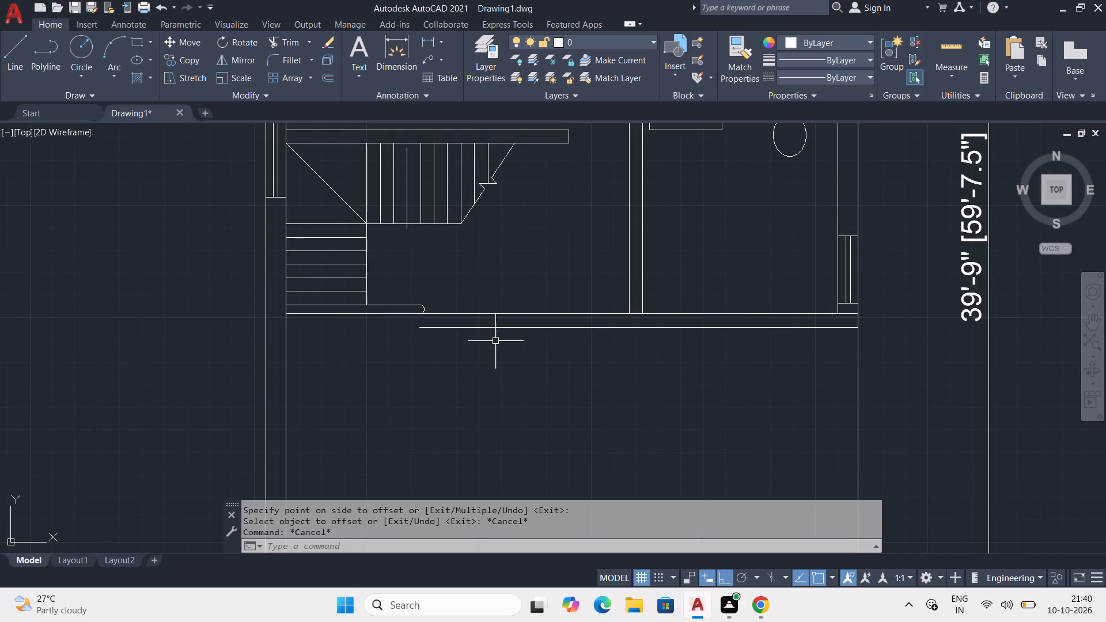
{"action": "middle_click_drag", "start_coordinate": [498, 348], "coordinate": [498, 367]}
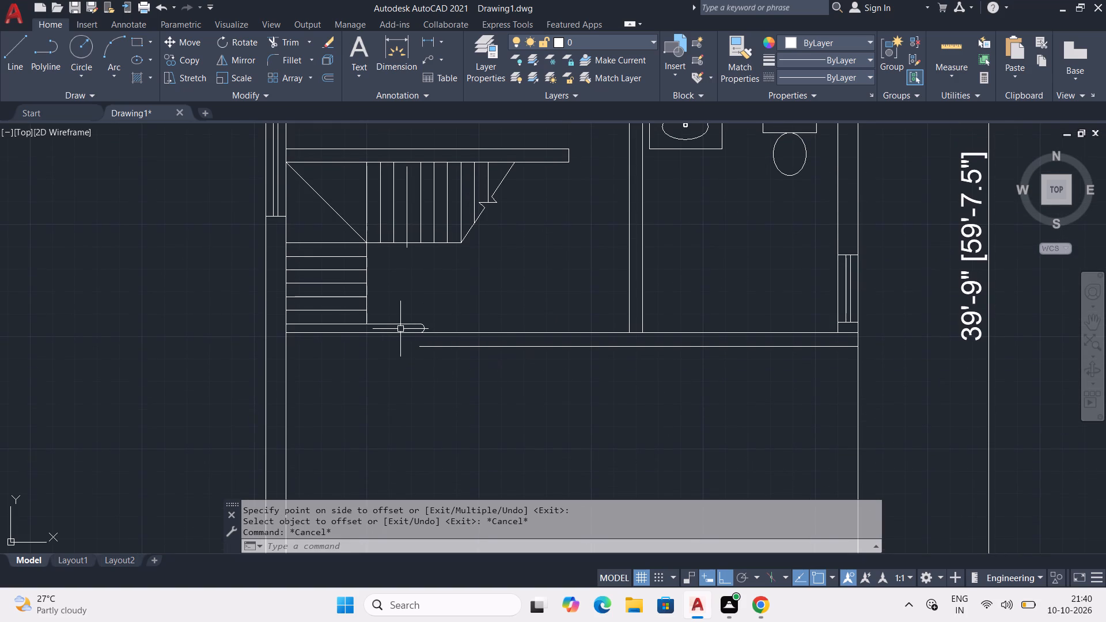
{"action": "key", "text": "Escape"}
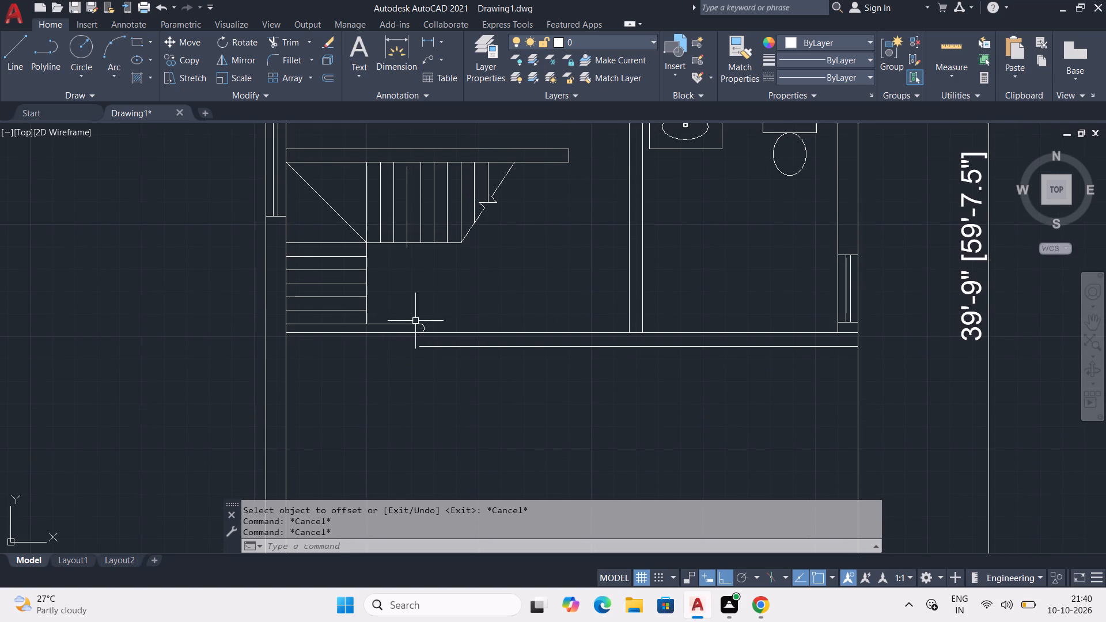
{"action": "left_click", "coordinate": [484, 332]}
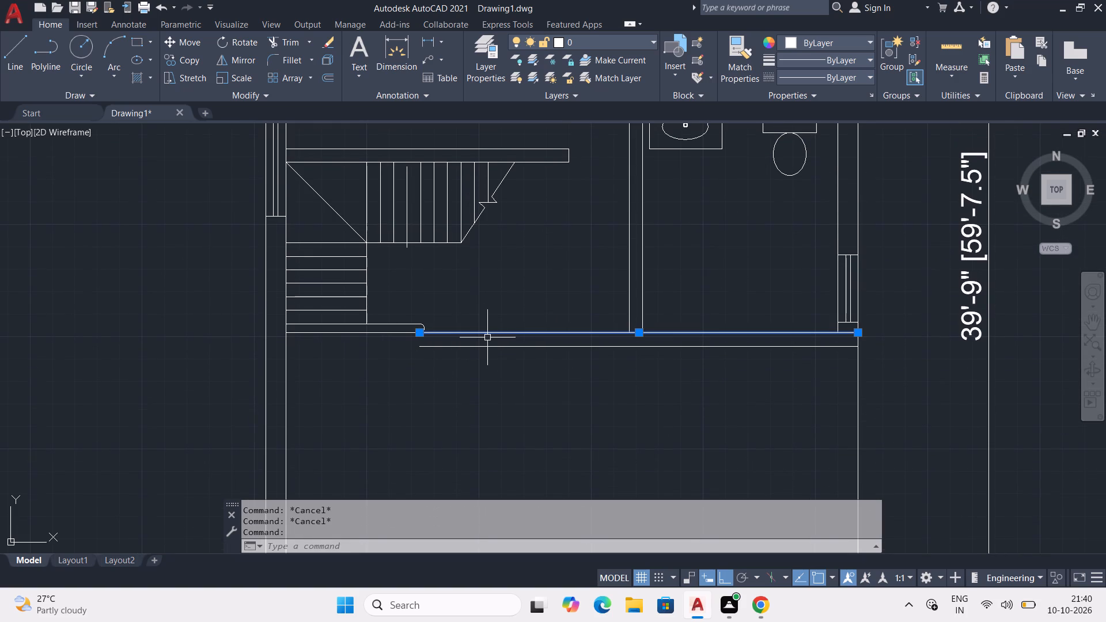
{"action": "key", "text": "Delete"}
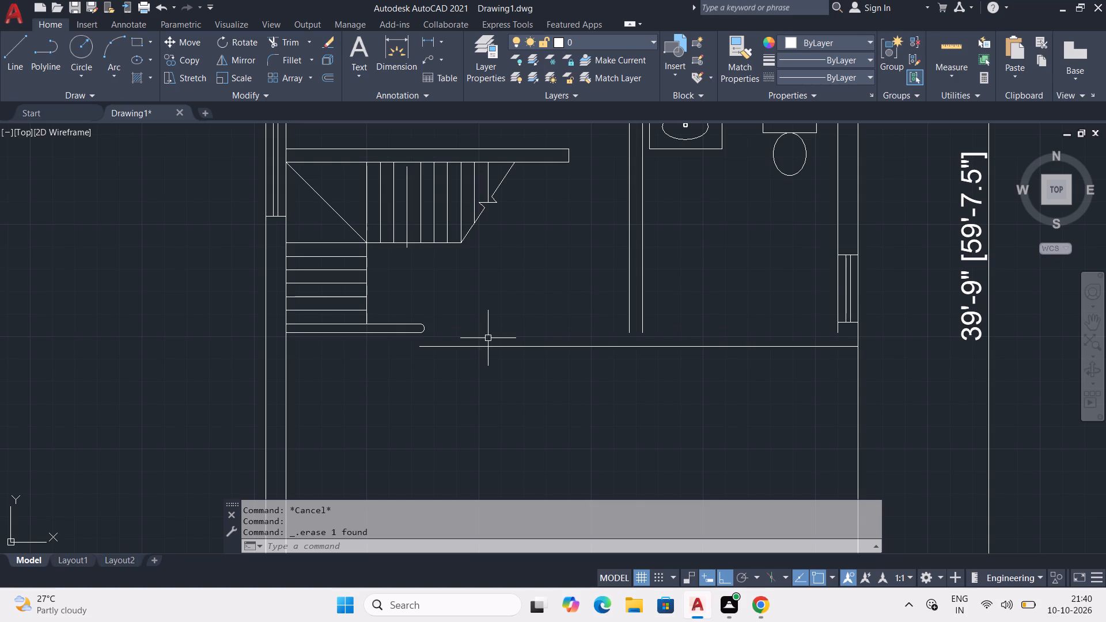
{"action": "left_click", "coordinate": [491, 346]}
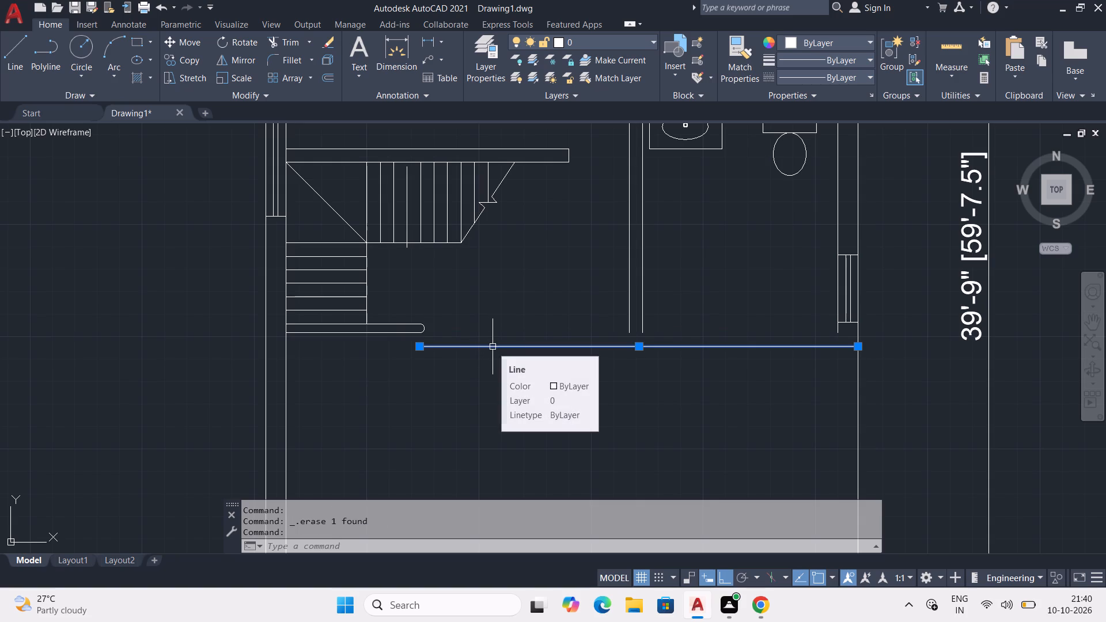
{"action": "key", "text": "Delete"}
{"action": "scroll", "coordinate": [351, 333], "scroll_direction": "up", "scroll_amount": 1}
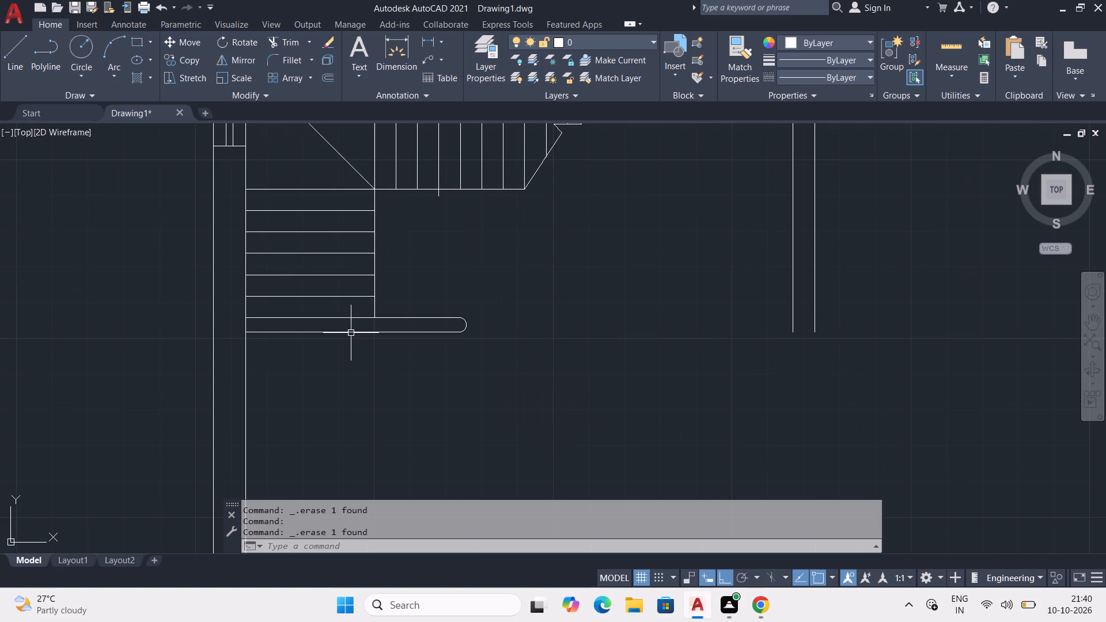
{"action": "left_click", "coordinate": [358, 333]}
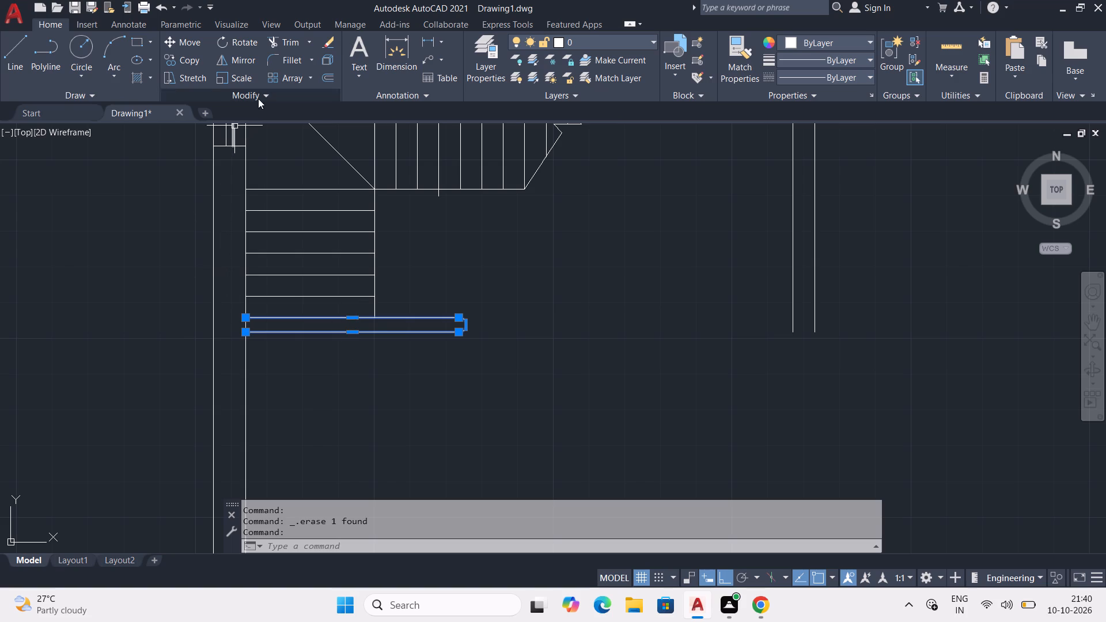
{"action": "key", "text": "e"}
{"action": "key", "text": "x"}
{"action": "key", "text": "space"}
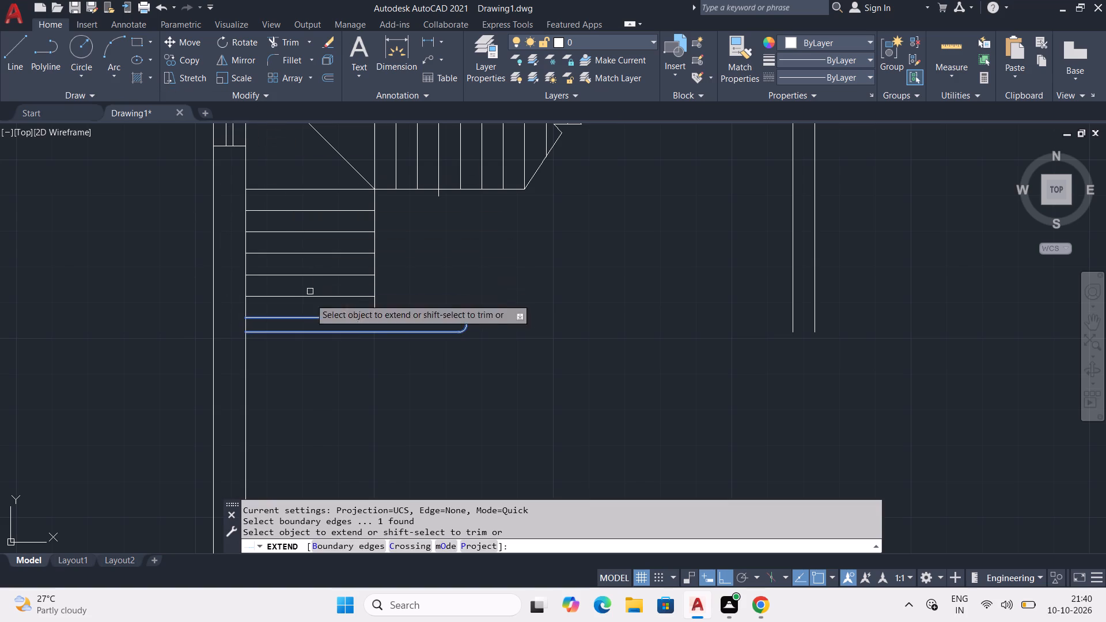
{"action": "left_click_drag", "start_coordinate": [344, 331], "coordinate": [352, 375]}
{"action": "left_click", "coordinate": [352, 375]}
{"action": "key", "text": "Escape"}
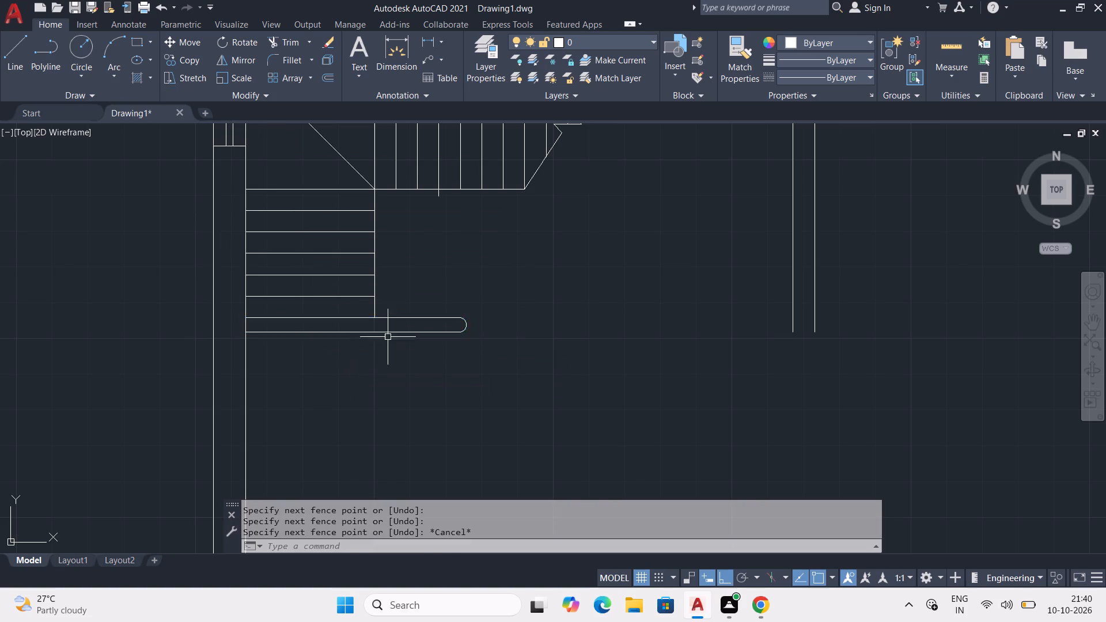
Delete the round-ended wall outline at the south end of the staircase's lower flight.
{"action": "left_click_drag", "start_coordinate": [411, 317], "coordinate": [412, 329]}
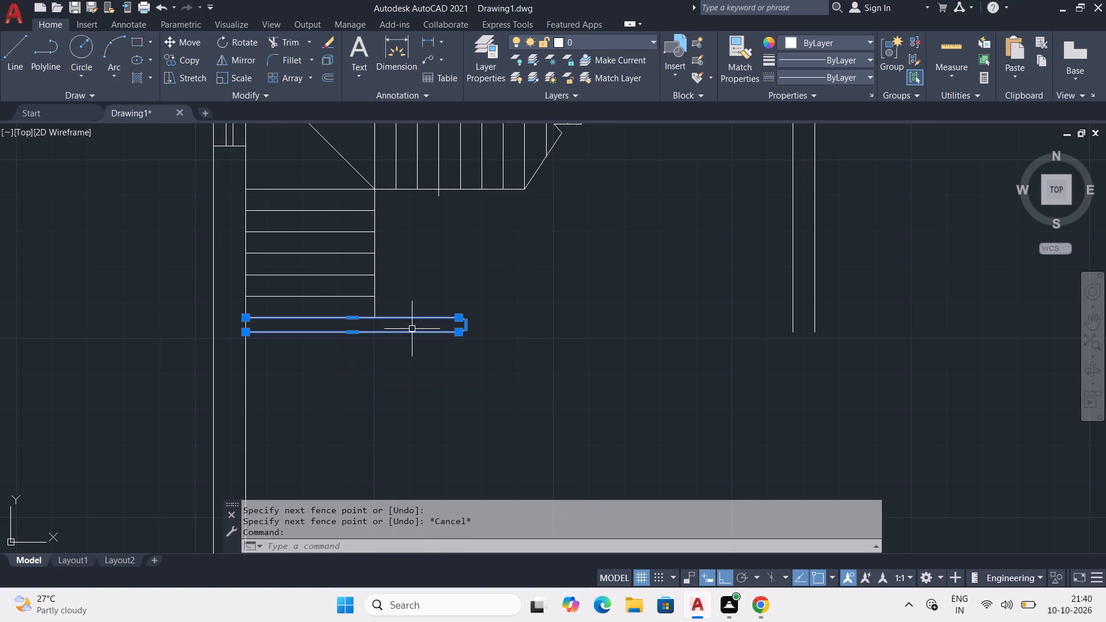
{"action": "key", "text": "Delete"}
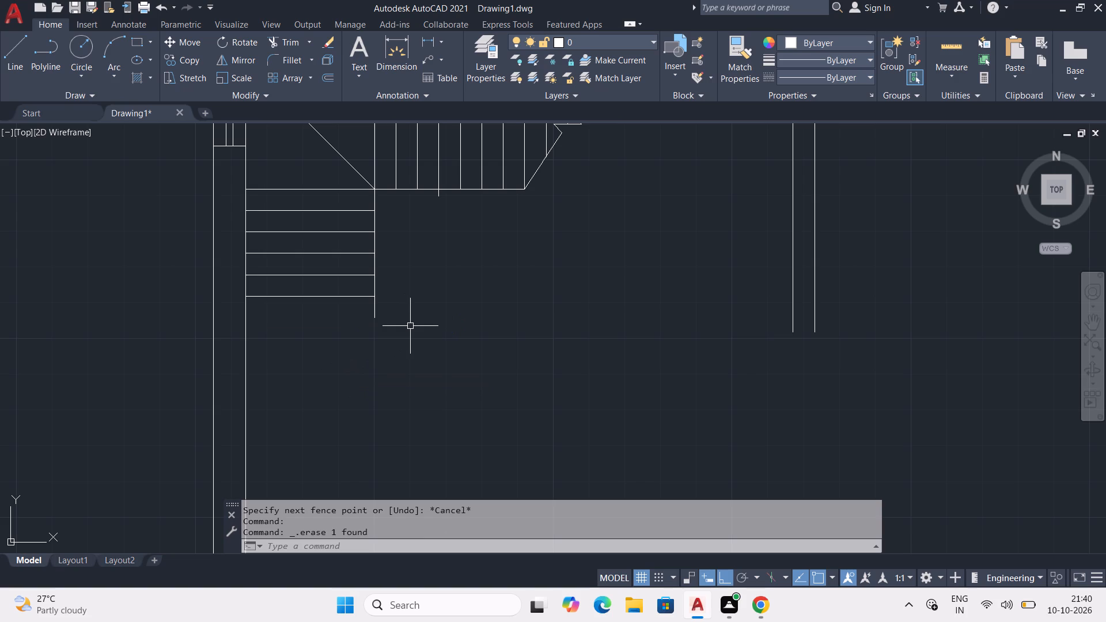
Delete the three northernmost treads between the landing line and the south end of the staircase's lower flight.
{"action": "middle_click_drag", "start_coordinate": [299, 266], "coordinate": [300, 340]}
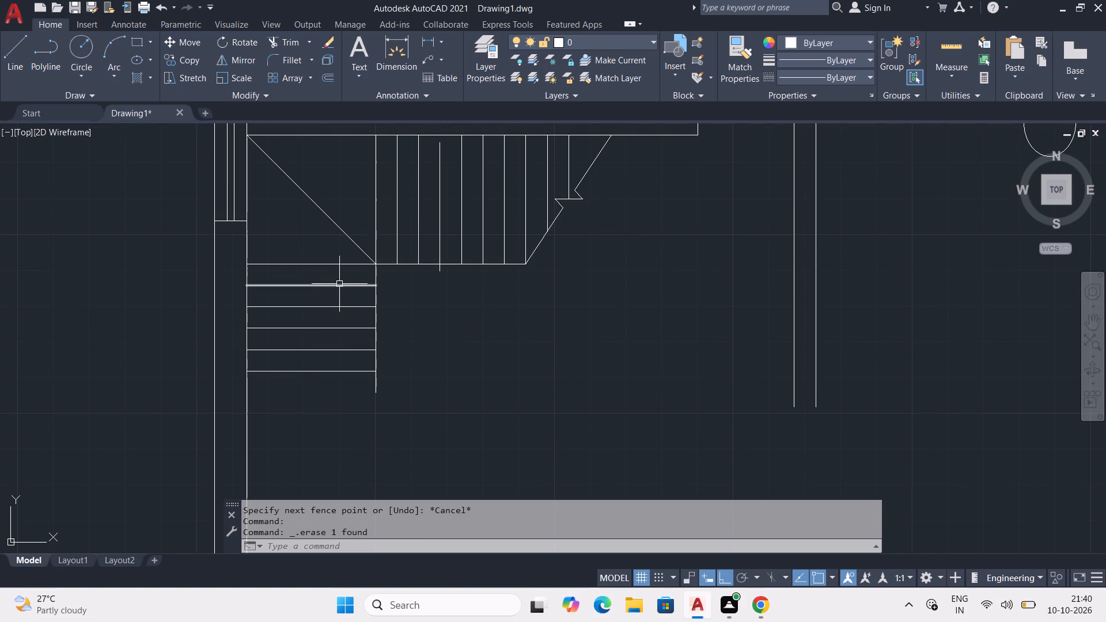
{"action": "left_click_drag", "start_coordinate": [297, 280], "coordinate": [299, 307]}
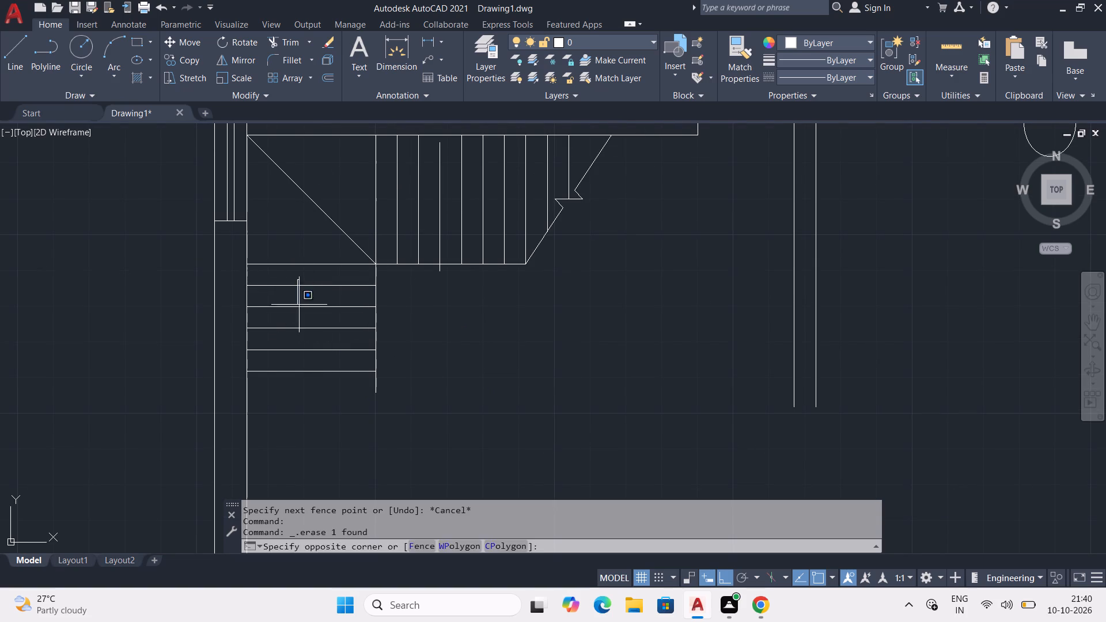
{"action": "left_click_drag", "start_coordinate": [299, 307], "coordinate": [290, 344]}
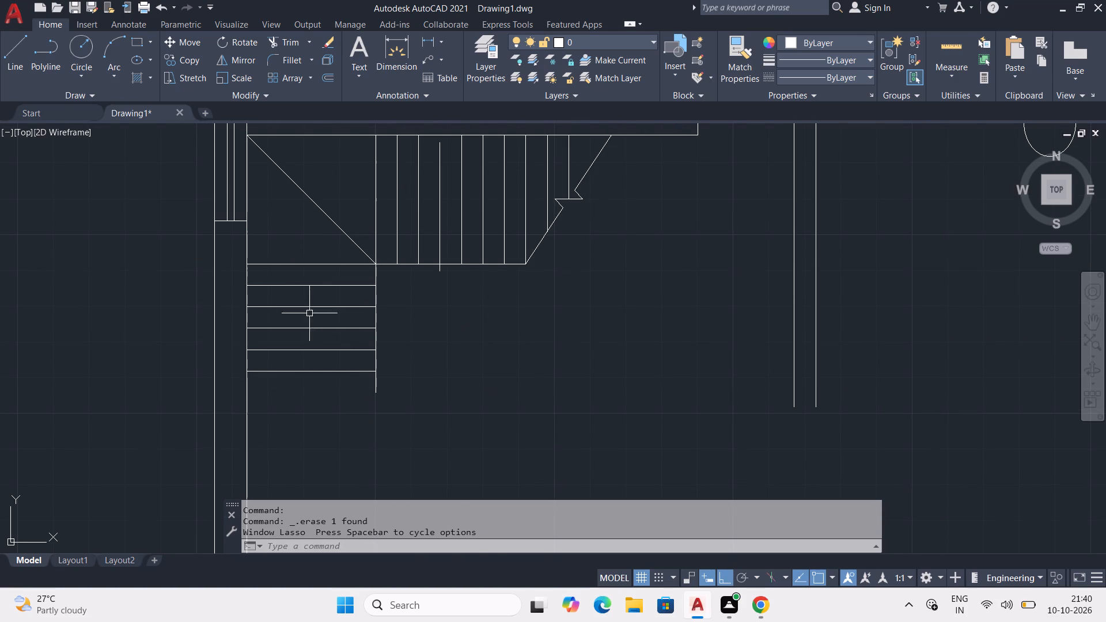
{"action": "left_click_drag", "start_coordinate": [323, 282], "coordinate": [317, 339]}
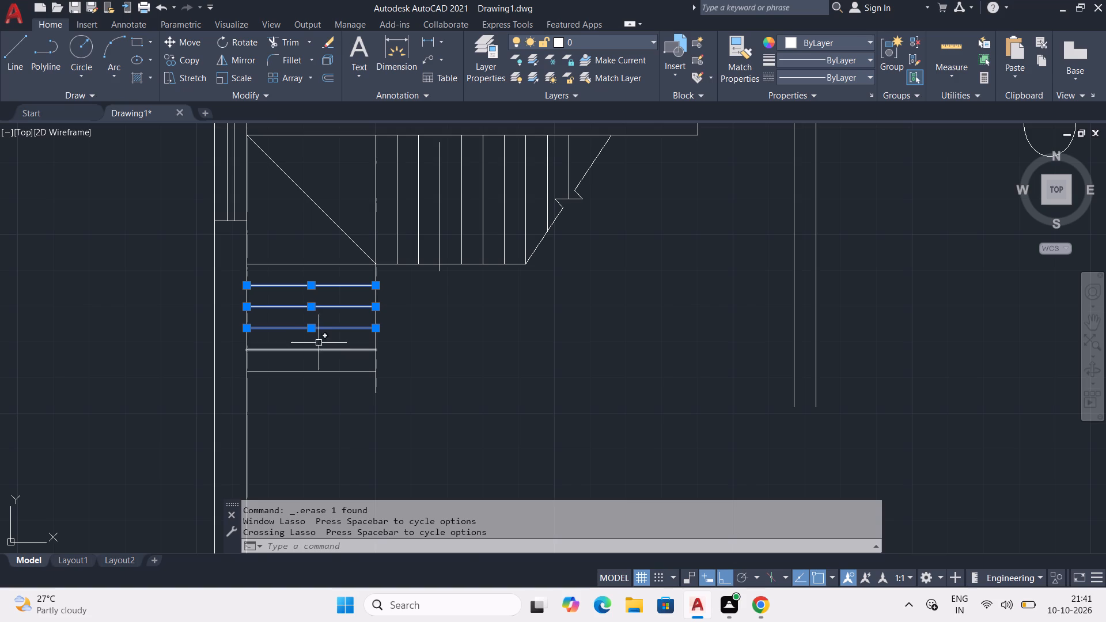
{"action": "left_click", "coordinate": [321, 37]}
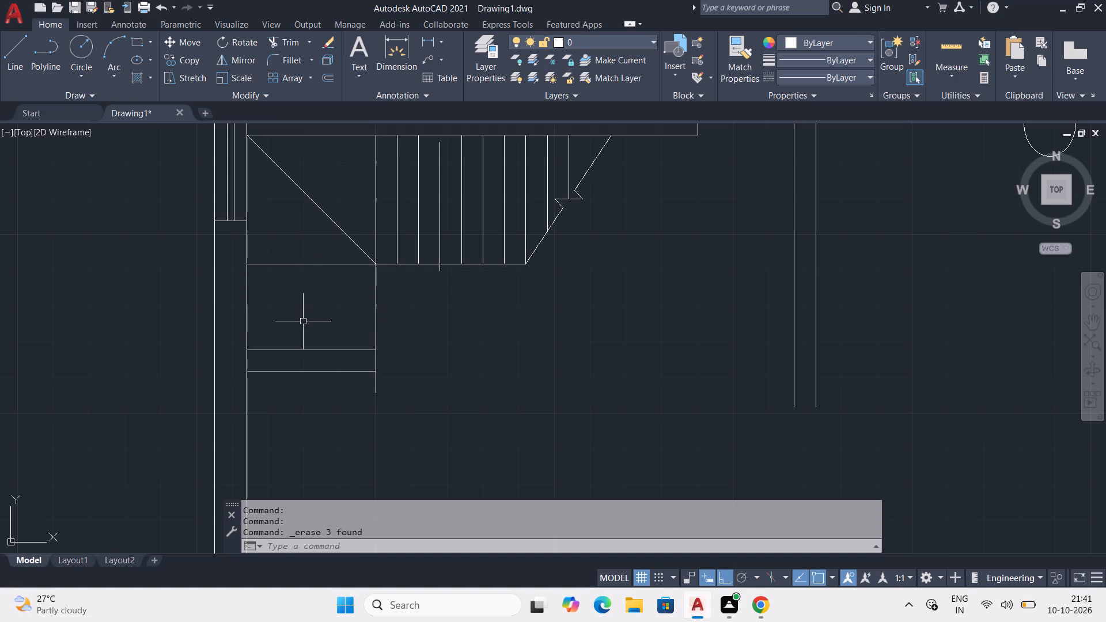
Trim away the landing's diagonal, its south edge line and the next remaining tread, keeping only the southernmost tread.
{"action": "left_click", "coordinate": [309, 349]}
{"action": "left_click", "coordinate": [323, 267]}
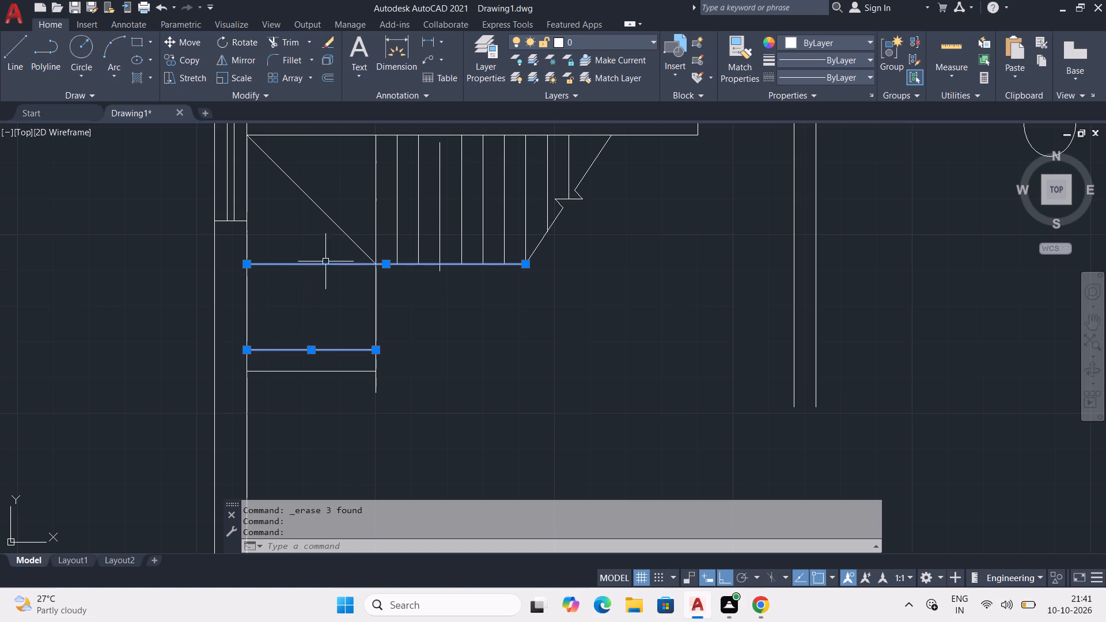
{"action": "key", "text": "Escape"}
{"action": "key", "text": "t"}
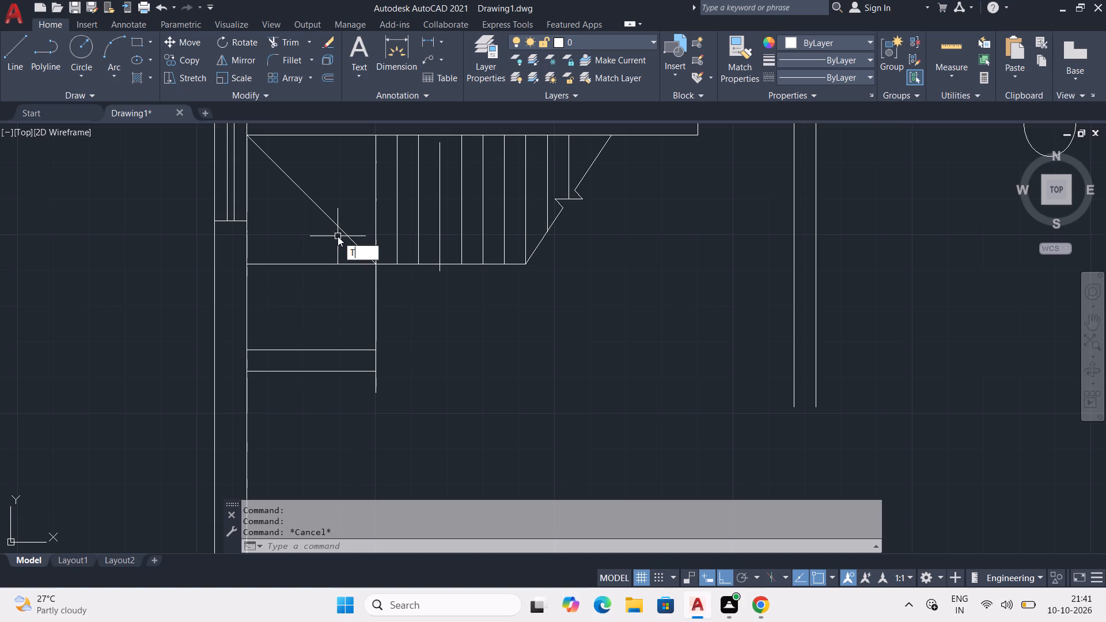
{"action": "type", "text": "R"}
{"action": "key", "text": "space"}
{"action": "left_click", "coordinate": [341, 228]}
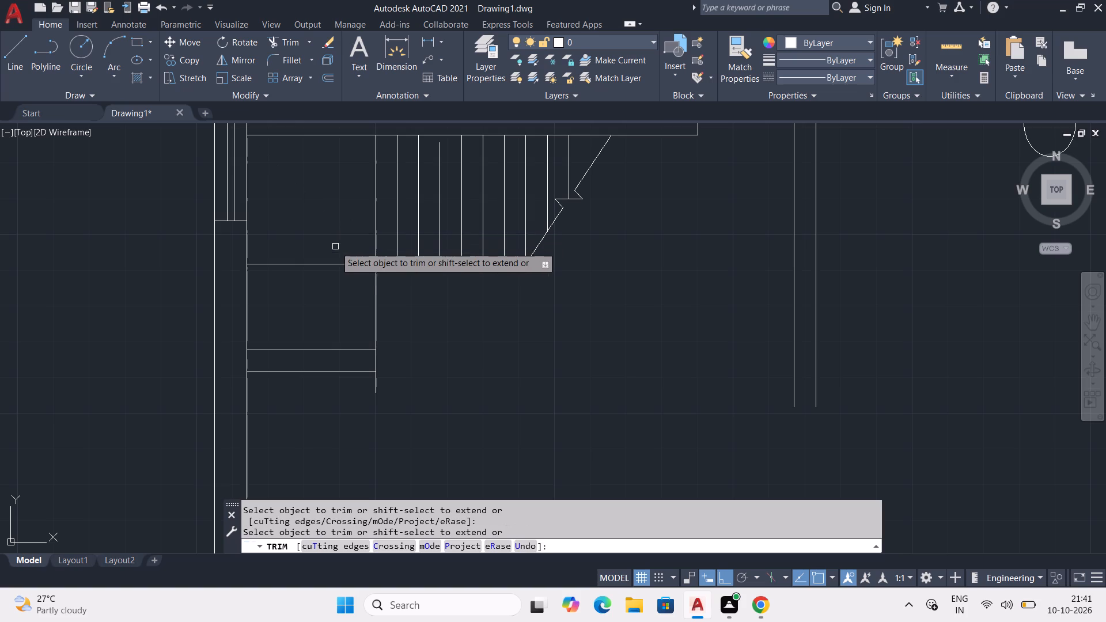
{"action": "left_click", "coordinate": [334, 263]}
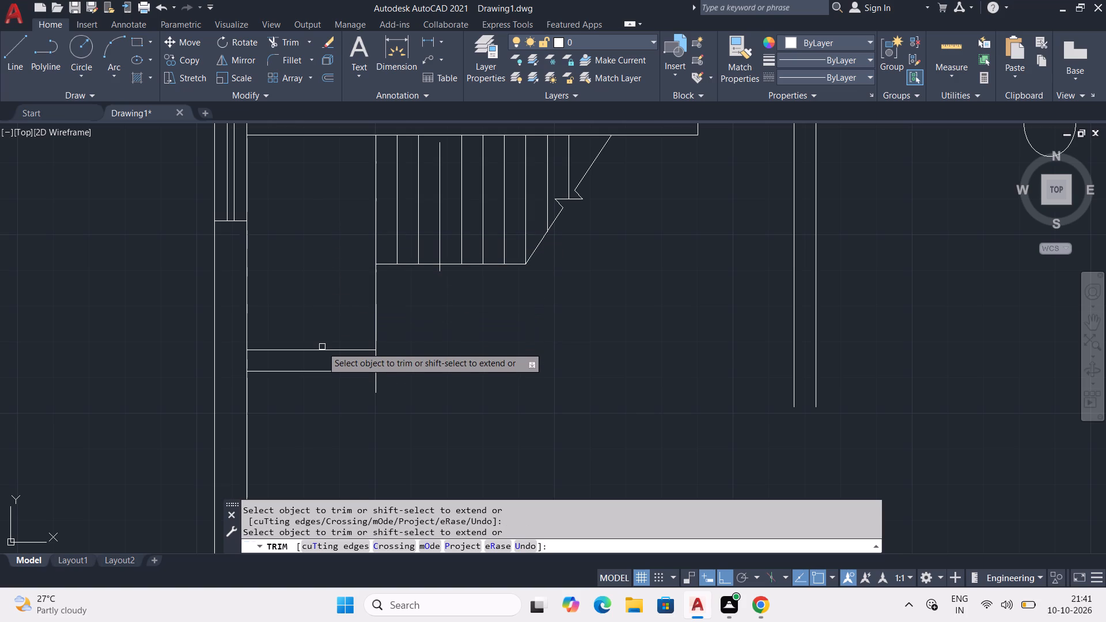
{"action": "left_click", "coordinate": [324, 350]}
{"action": "key", "text": "Escape"}
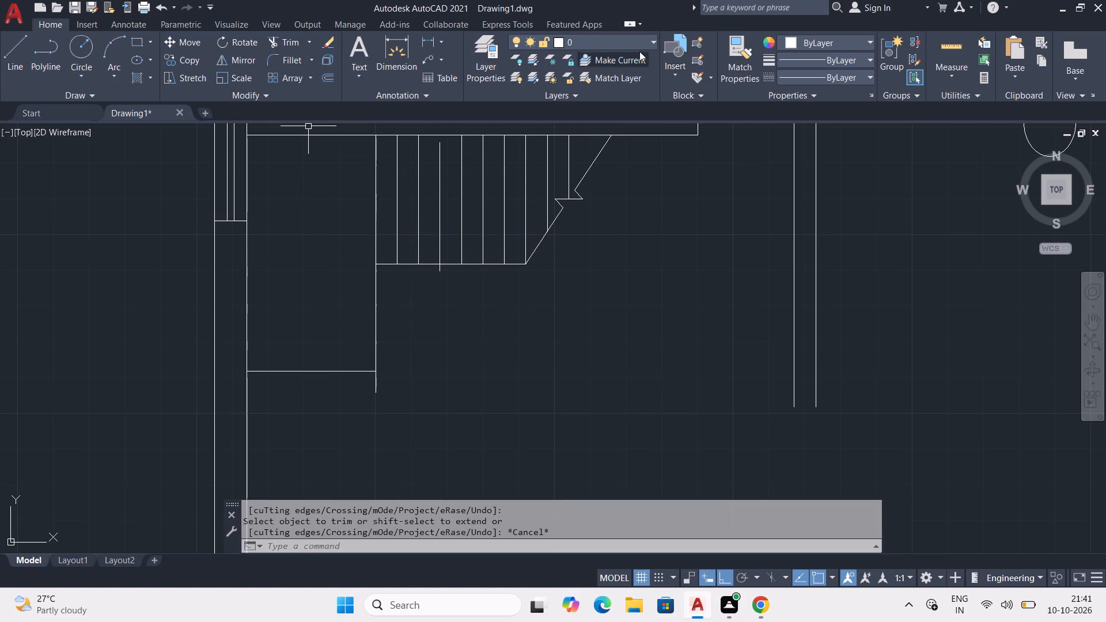
Quick-measure the cleared landing and lower flight area around the remaining southern tread.
{"action": "left_click", "coordinate": [942, 48]}
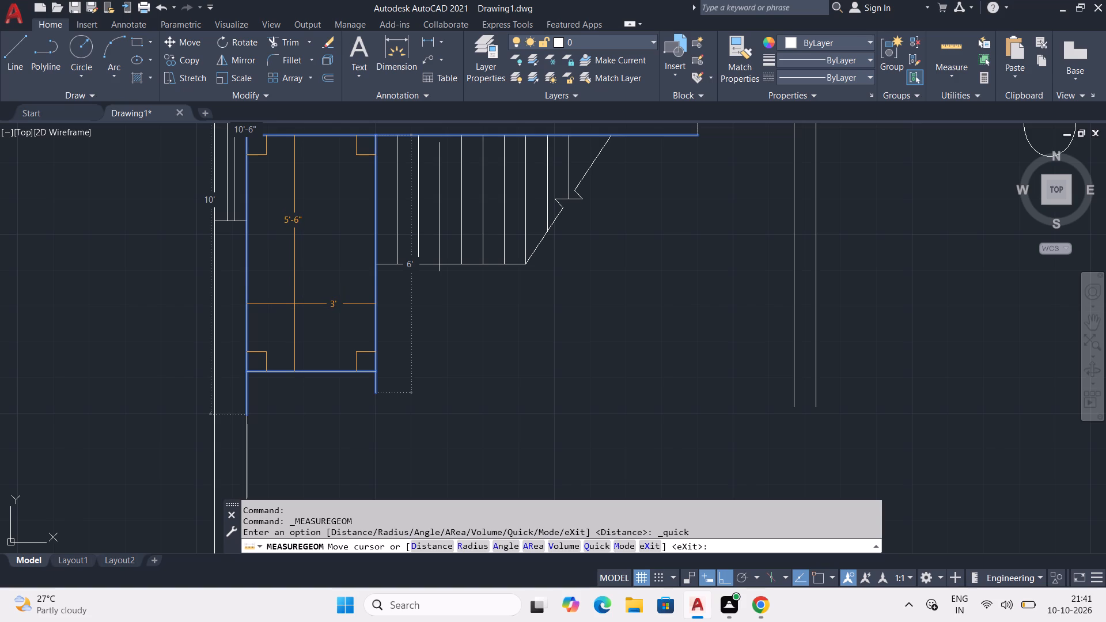
{"action": "key", "text": "Escape"}
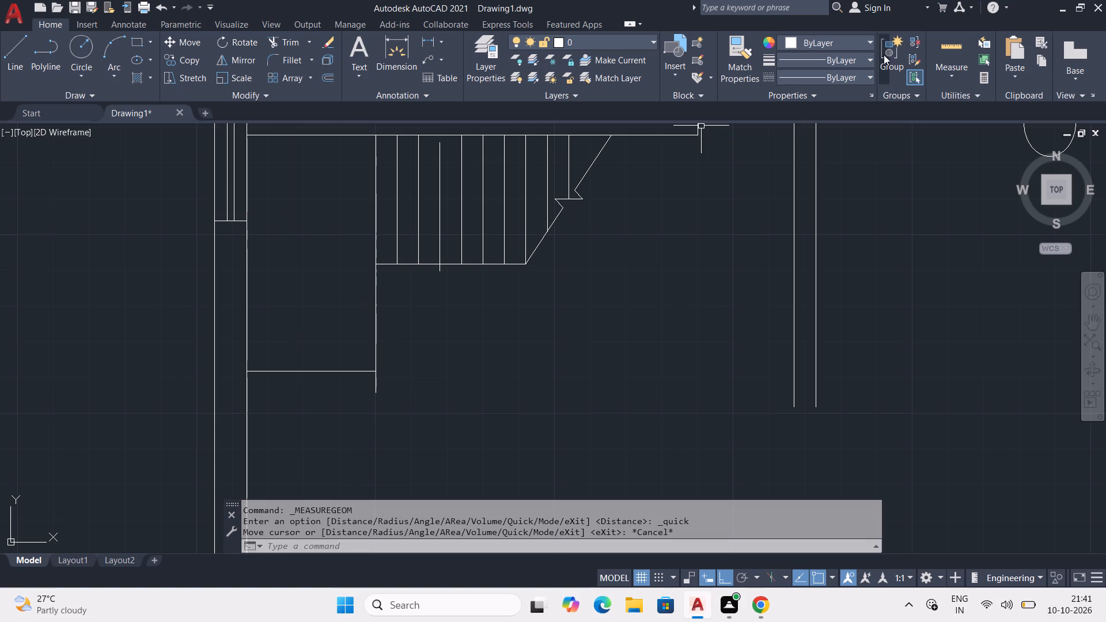
{"action": "left_click", "coordinate": [958, 51]}
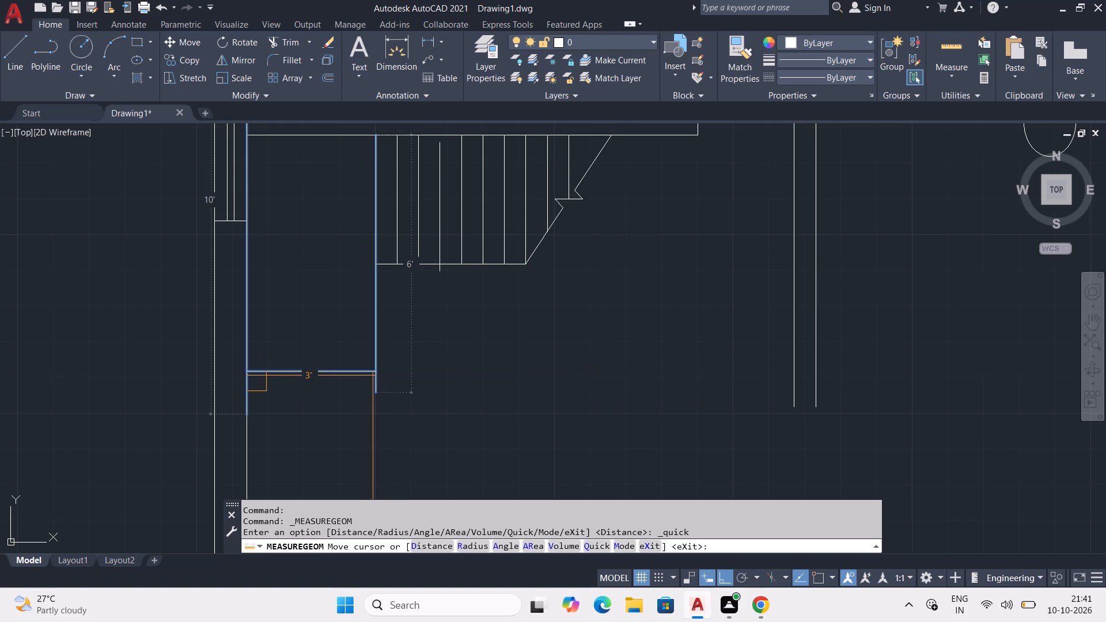
{"action": "scroll", "coordinate": [373, 376], "scroll_direction": "up", "scroll_amount": 2}
{"action": "key", "text": "Escape"}
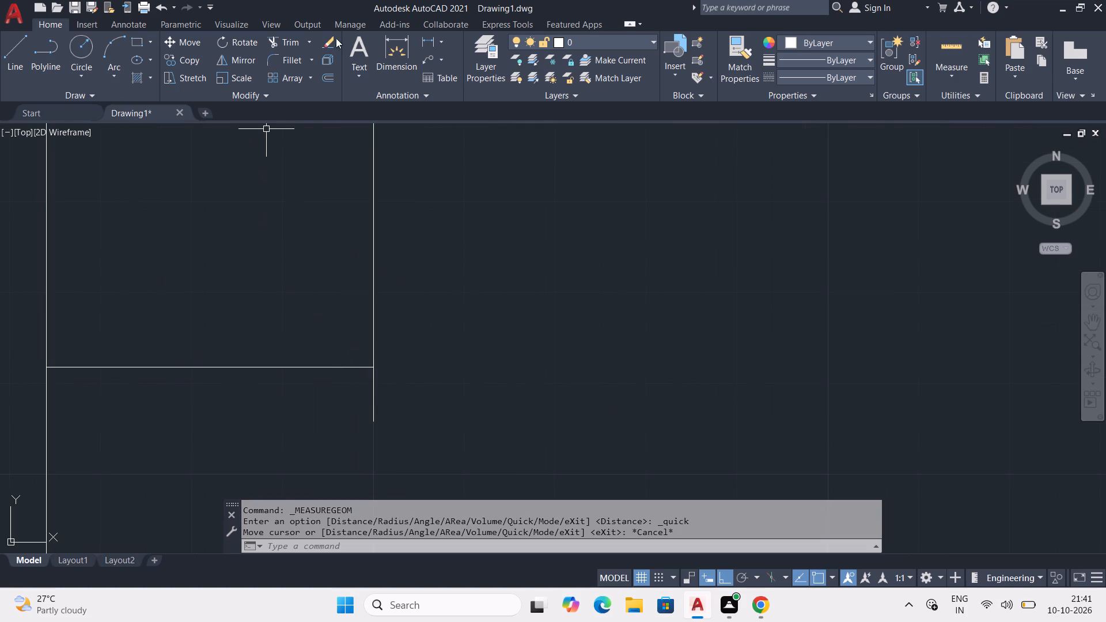
Measure from the south end of the lower flight's east side line to the upper flight's southwest corner using a temporary dimension.
{"action": "left_click", "coordinate": [401, 59]}
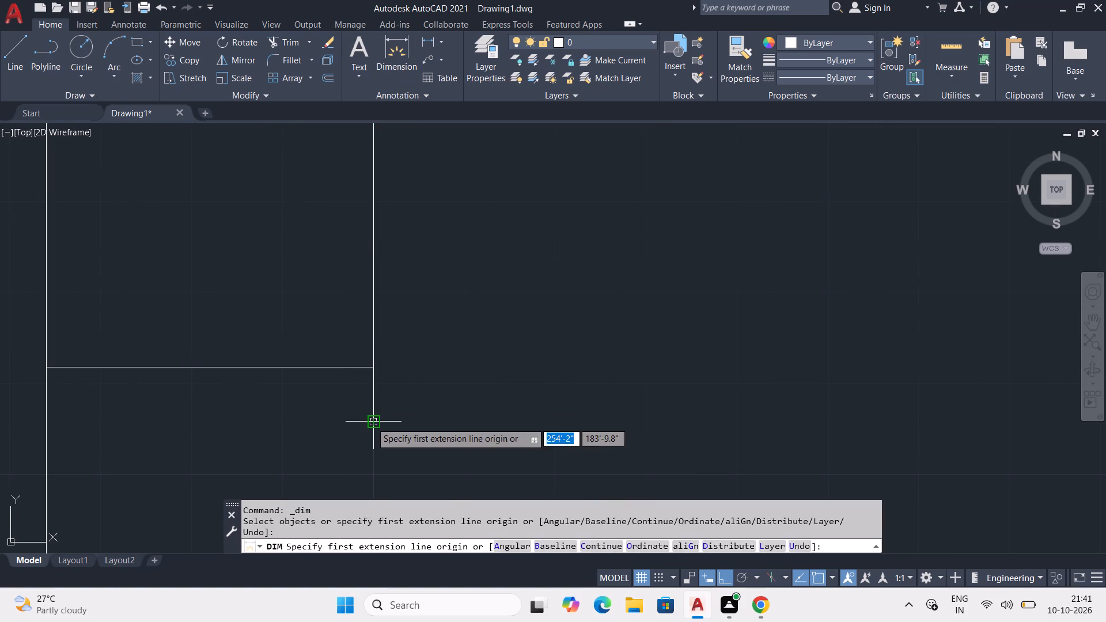
{"action": "left_click", "coordinate": [371, 422]}
{"action": "middle_click_drag", "start_coordinate": [388, 262], "coordinate": [366, 426]}
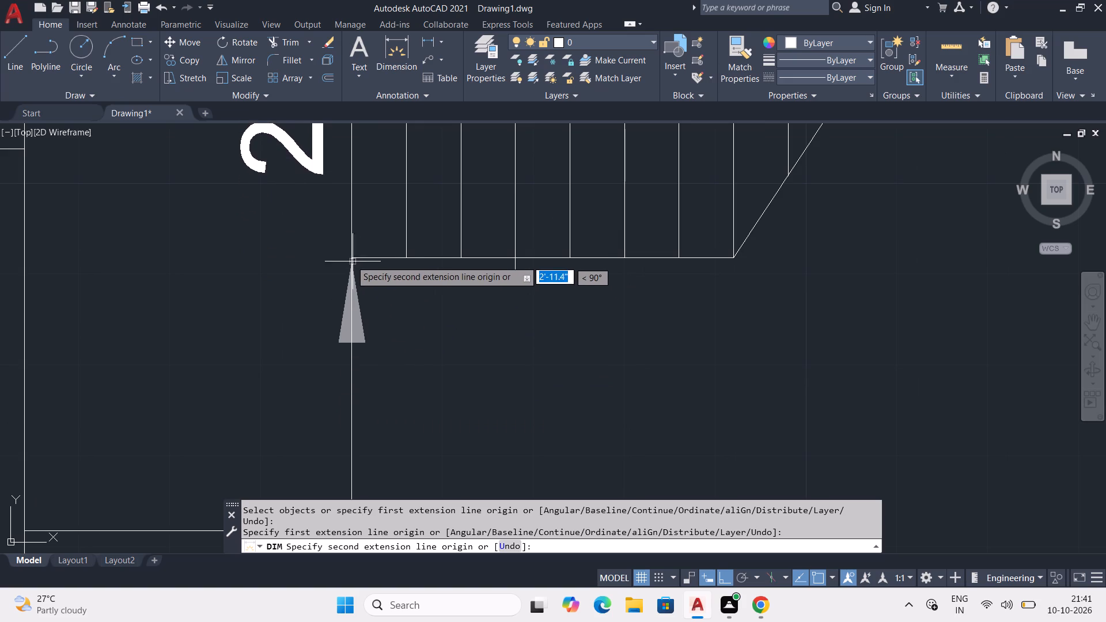
{"action": "left_click", "coordinate": [351, 259]}
{"action": "scroll", "coordinate": [357, 284], "scroll_direction": "down", "scroll_amount": 2}
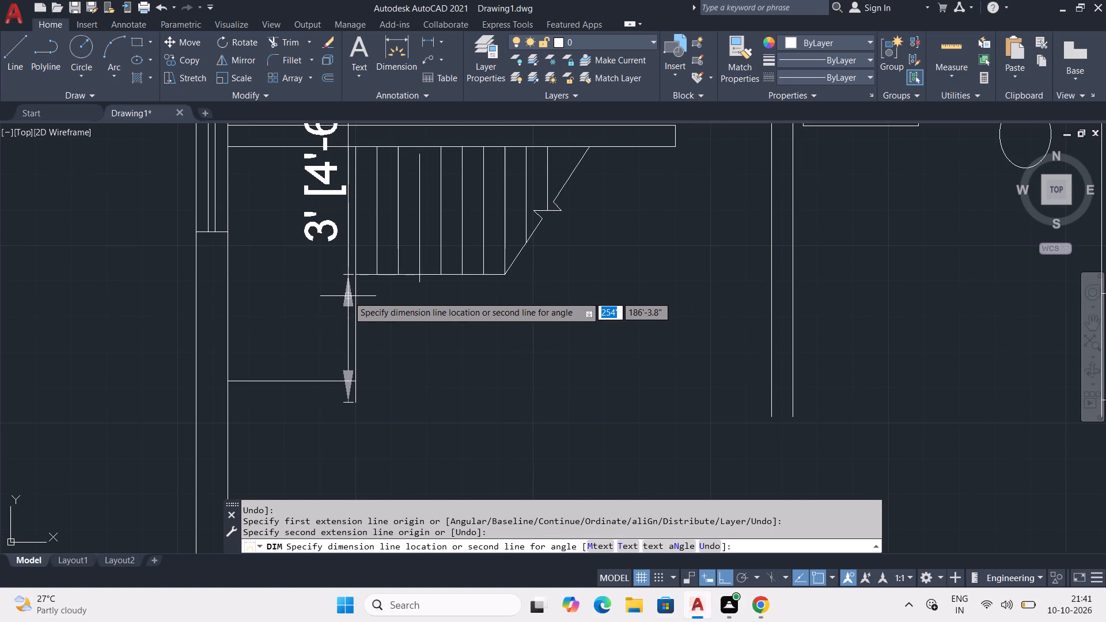
{"action": "key", "text": "Escape"}
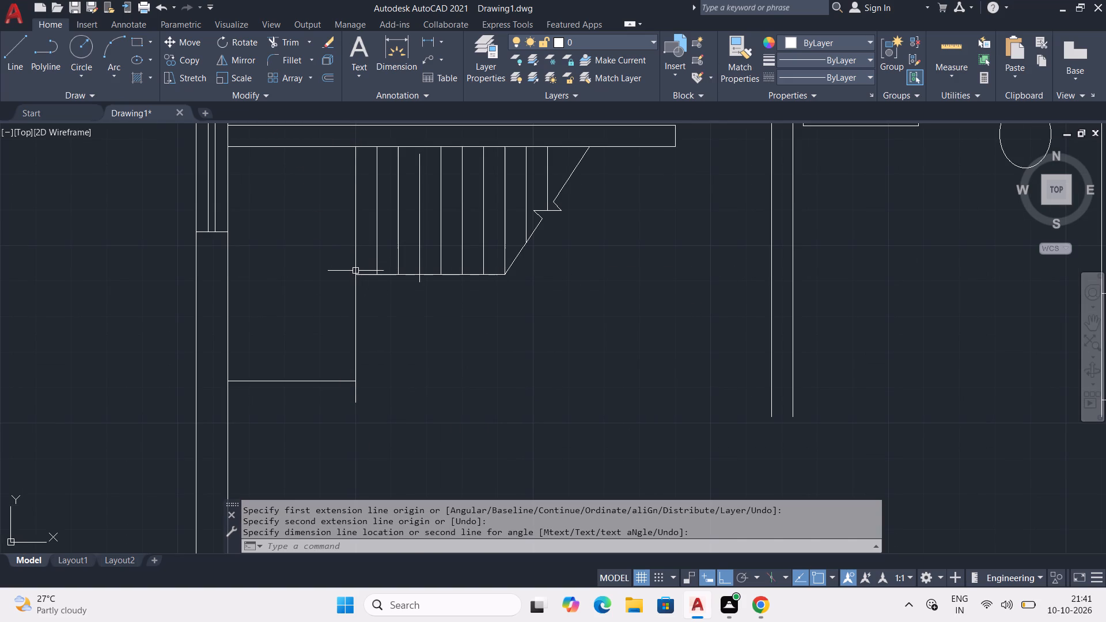
Check the distances from the upper flight's southwest corner north to the stair wall and south to the remaining tread.
{"action": "left_click", "coordinate": [389, 49]}
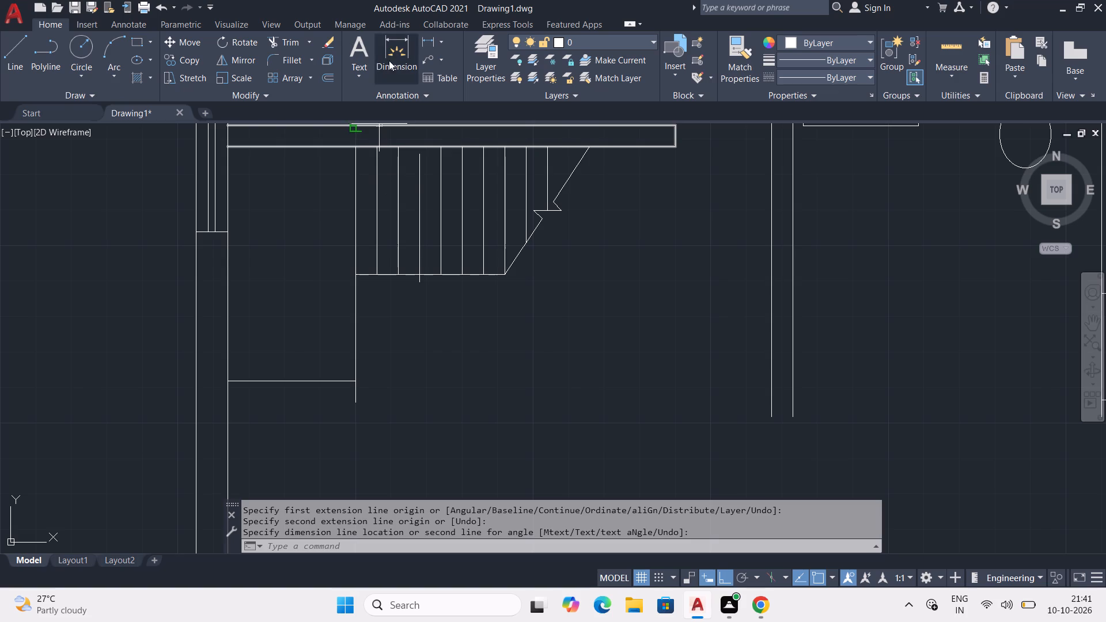
{"action": "scroll", "coordinate": [334, 379], "scroll_direction": "up", "scroll_amount": 3}
{"action": "middle_click_drag", "start_coordinate": [433, 304], "coordinate": [357, 621]}
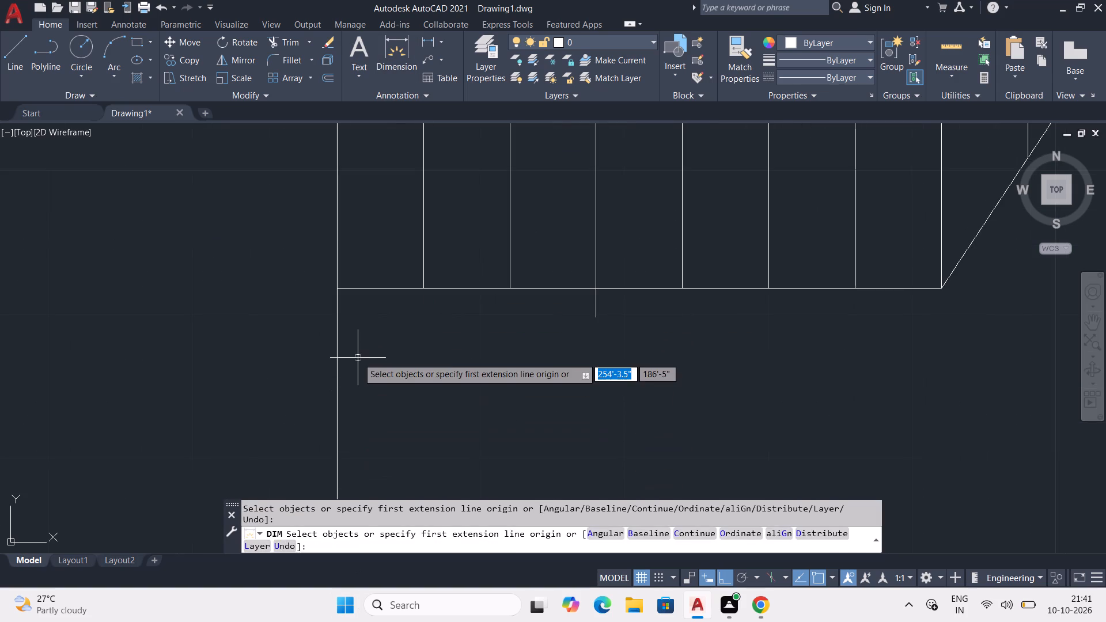
{"action": "scroll", "coordinate": [358, 358], "scroll_direction": "down", "scroll_amount": 3}
{"action": "middle_click_drag", "start_coordinate": [350, 361], "coordinate": [341, 435]}
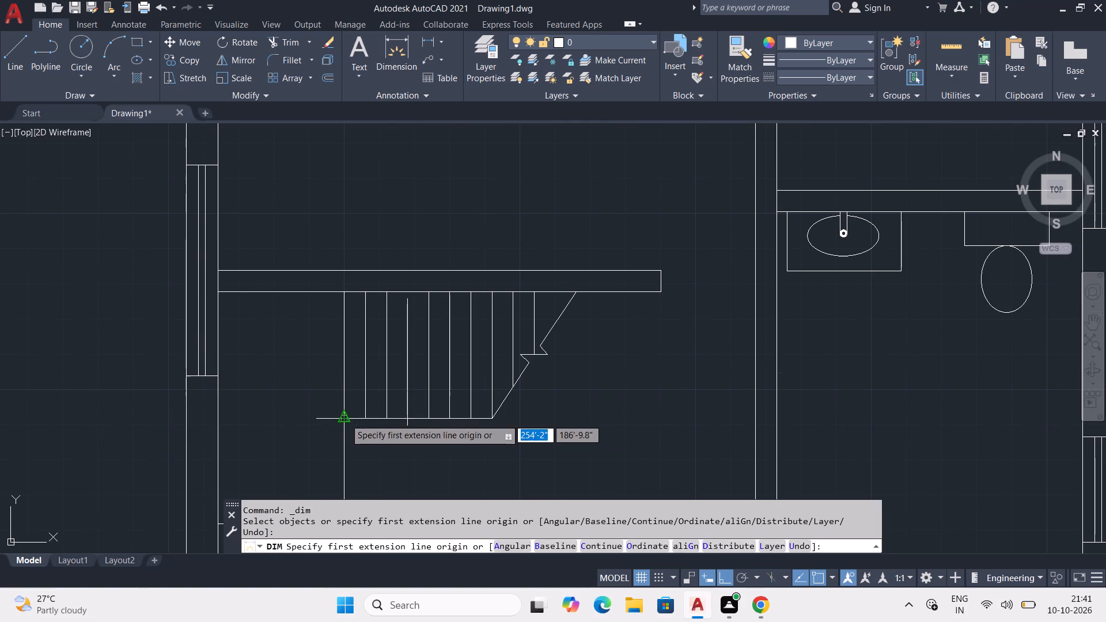
{"action": "left_click", "coordinate": [345, 419]}
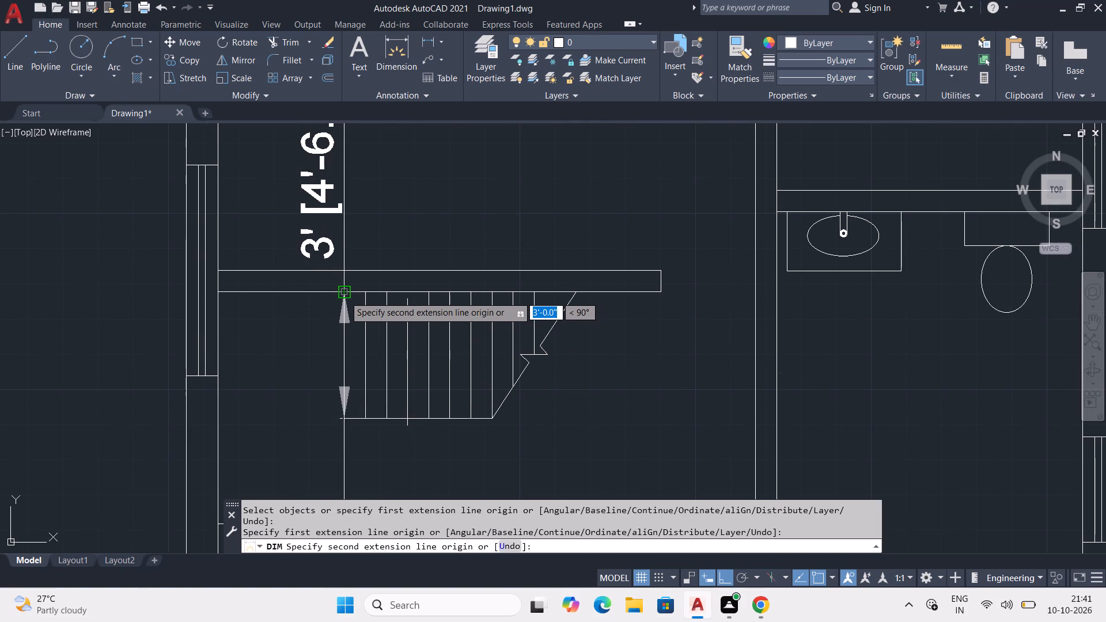
{"action": "scroll", "coordinate": [344, 296], "scroll_direction": "down", "scroll_amount": 1}
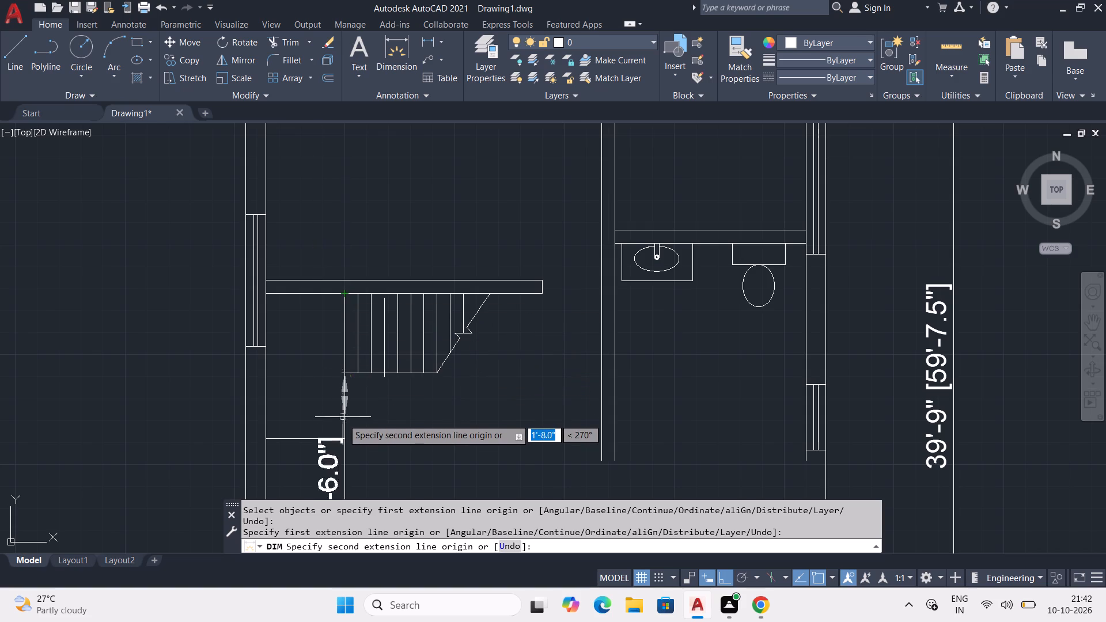
{"action": "middle_click_drag", "start_coordinate": [342, 436], "coordinate": [344, 308]}
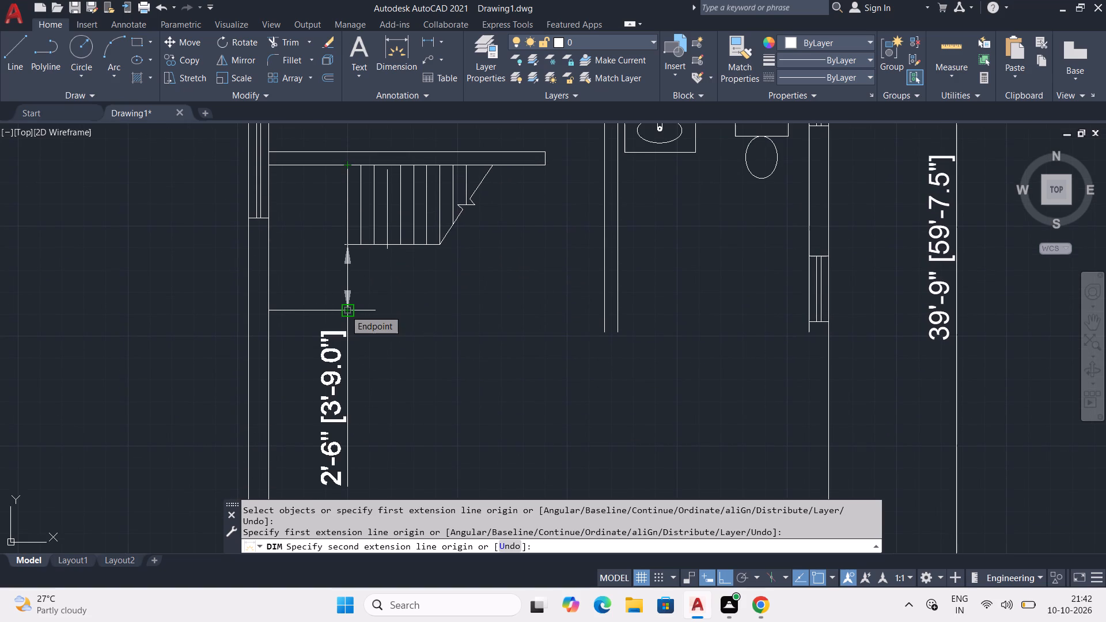
{"action": "scroll", "coordinate": [345, 310], "scroll_direction": "up", "scroll_amount": 2}
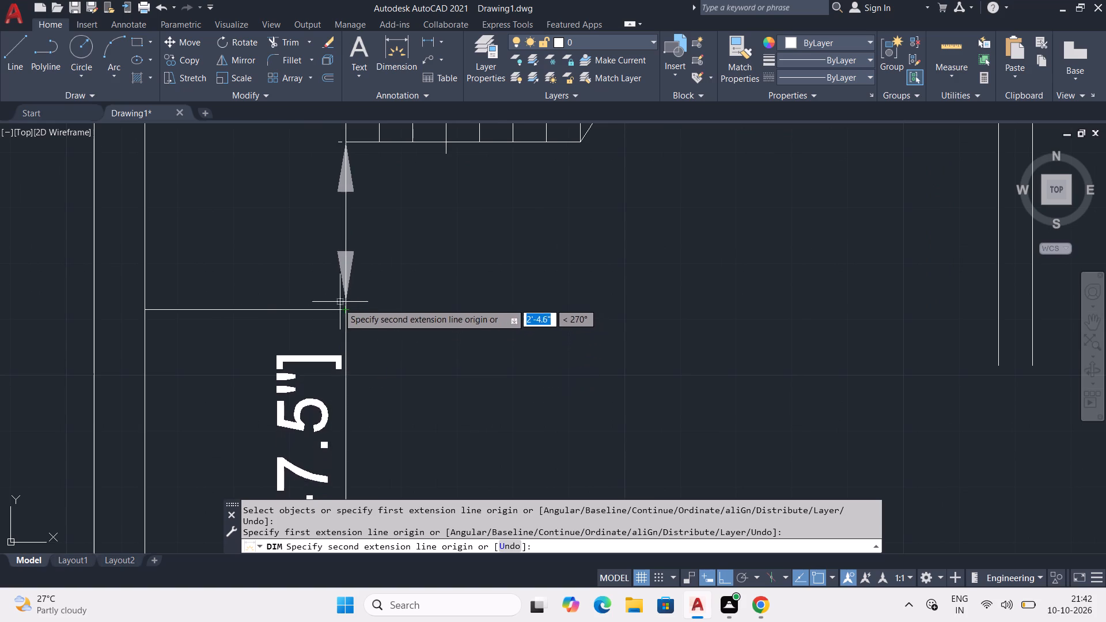
{"action": "middle_click_drag", "start_coordinate": [338, 353], "coordinate": [345, 266]}
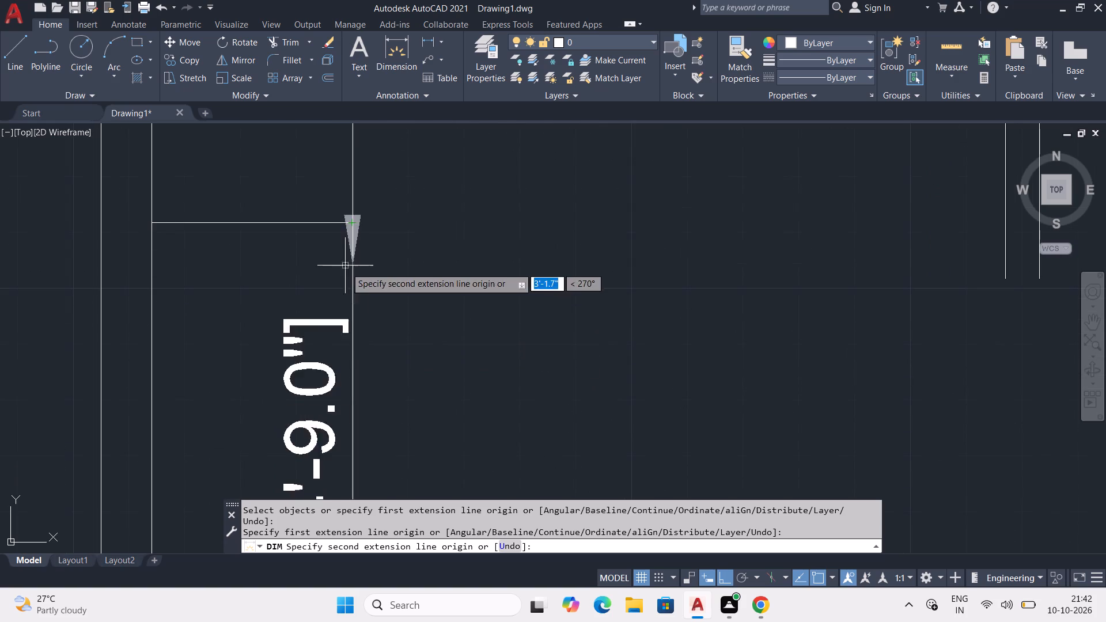
{"action": "scroll", "coordinate": [354, 355], "scroll_direction": "down", "scroll_amount": 1}
{"action": "scroll", "coordinate": [354, 299], "scroll_direction": "down", "scroll_amount": 1}
{"action": "right_click_drag", "start_coordinate": [346, 302], "coordinate": [346, 294]}
{"action": "middle_click_drag", "start_coordinate": [346, 302], "coordinate": [346, 294]}
{"action": "key", "text": "Escape"}
{"action": "middle_click_drag", "start_coordinate": [370, 262], "coordinate": [315, 443]}
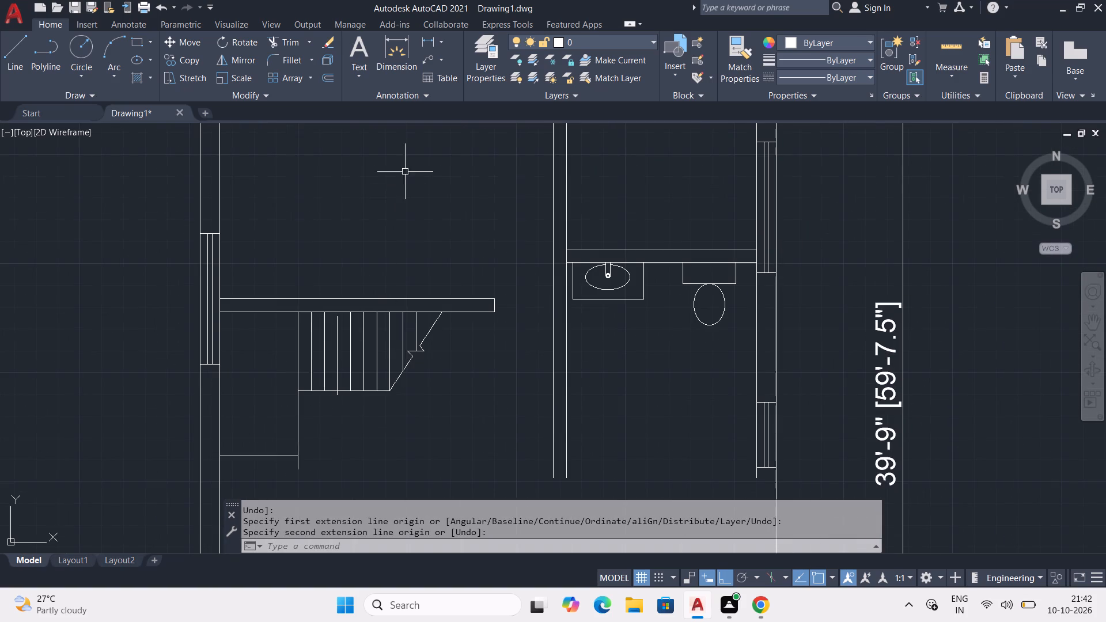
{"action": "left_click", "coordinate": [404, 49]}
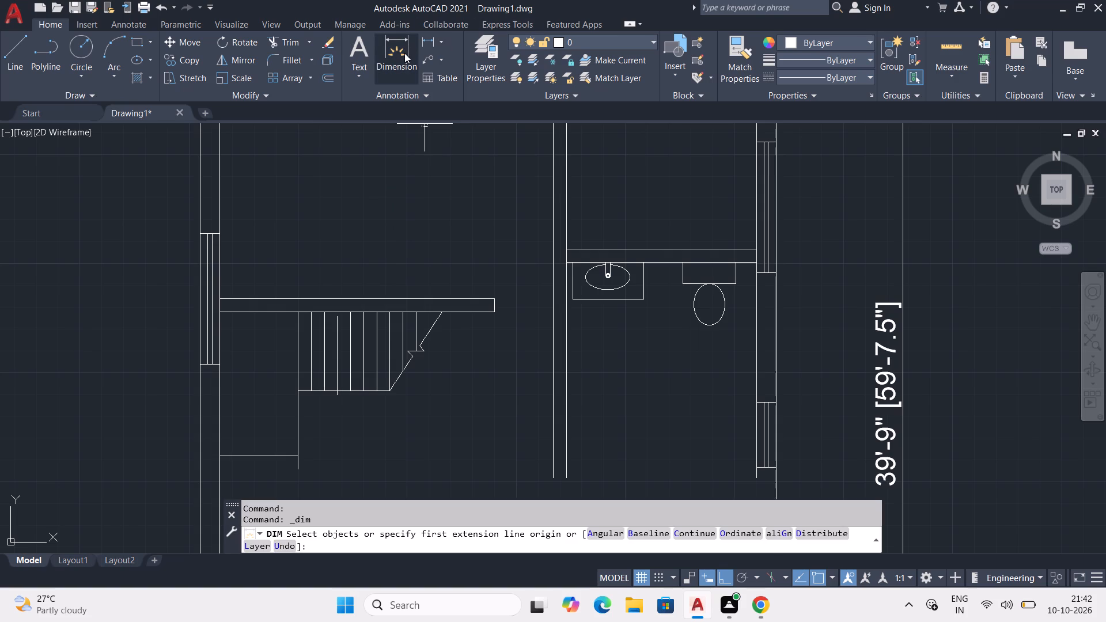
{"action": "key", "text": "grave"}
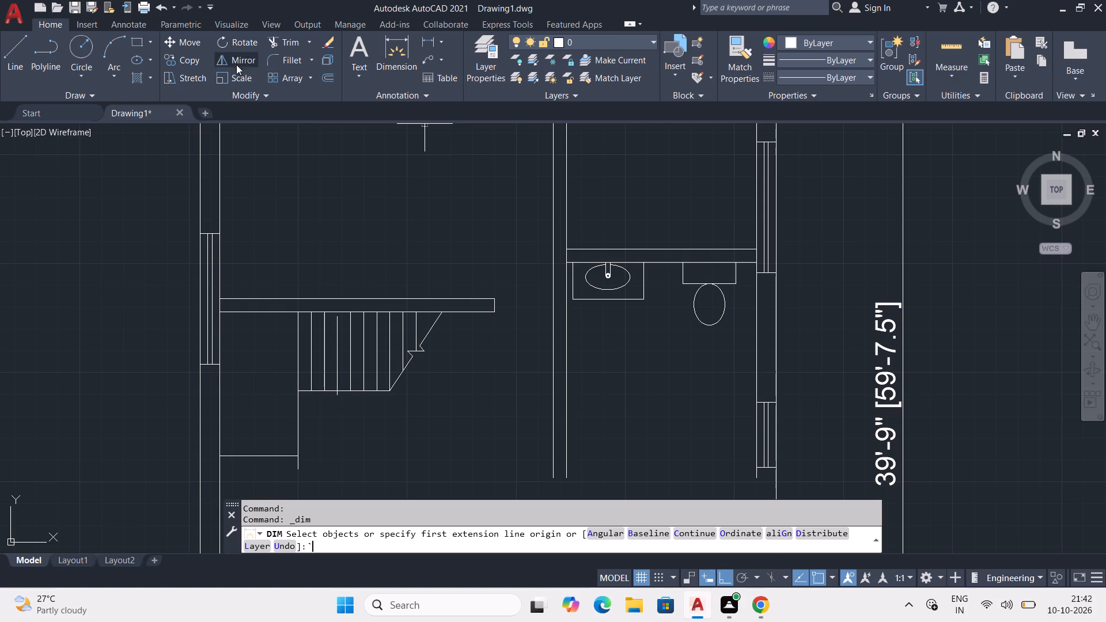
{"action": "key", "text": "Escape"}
Move the overhanging fourth tread line of the upper flight north until its top end meets the stair wall.
{"action": "scroll", "coordinate": [313, 340], "scroll_direction": "up", "scroll_amount": 2}
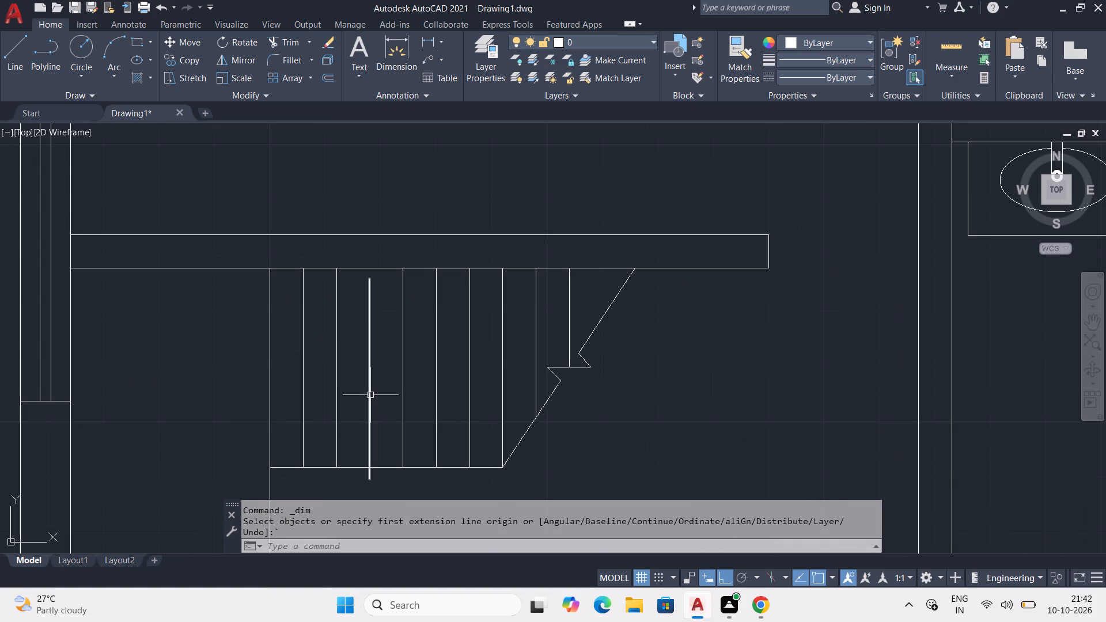
{"action": "left_click", "coordinate": [370, 395]}
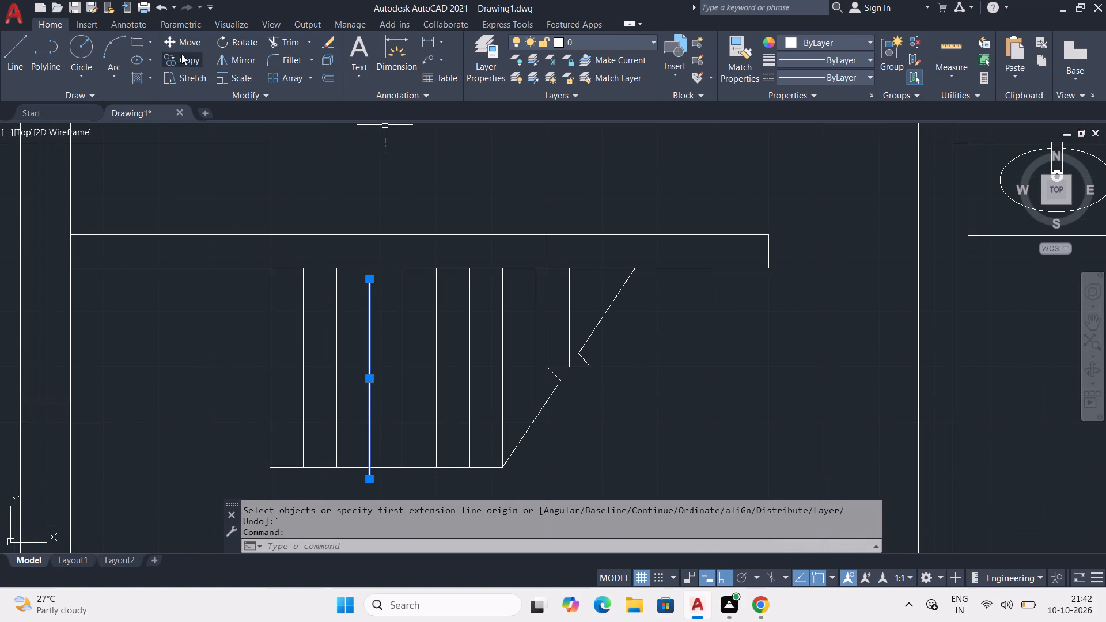
{"action": "left_click", "coordinate": [193, 41]}
{"action": "scroll", "coordinate": [369, 287], "scroll_direction": "up", "scroll_amount": 1}
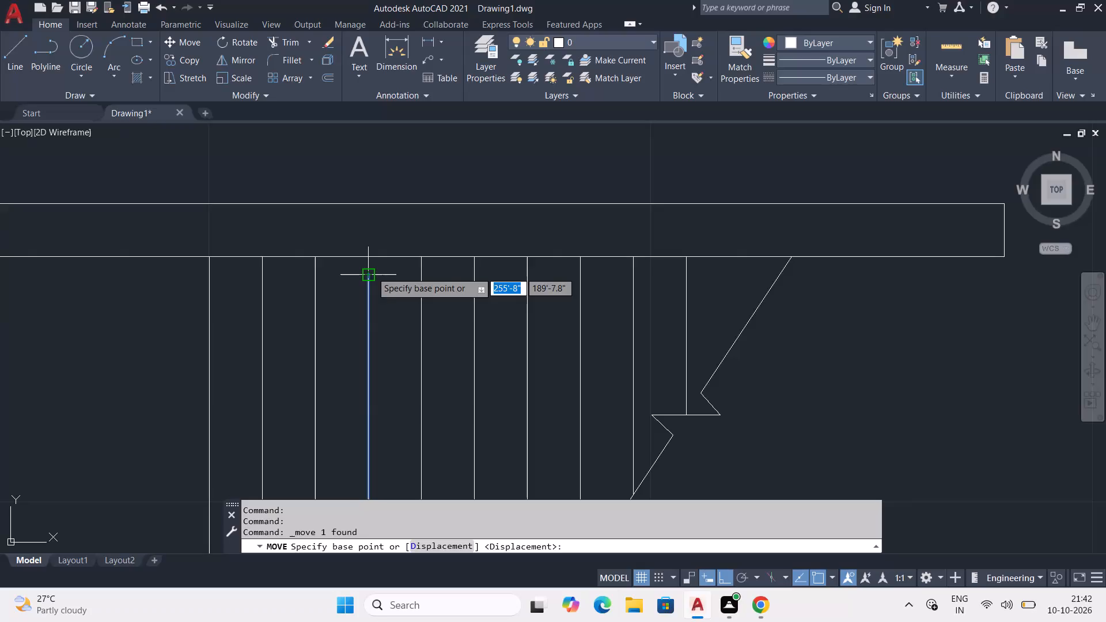
{"action": "left_click", "coordinate": [372, 271]}
{"action": "left_click", "coordinate": [368, 254]}
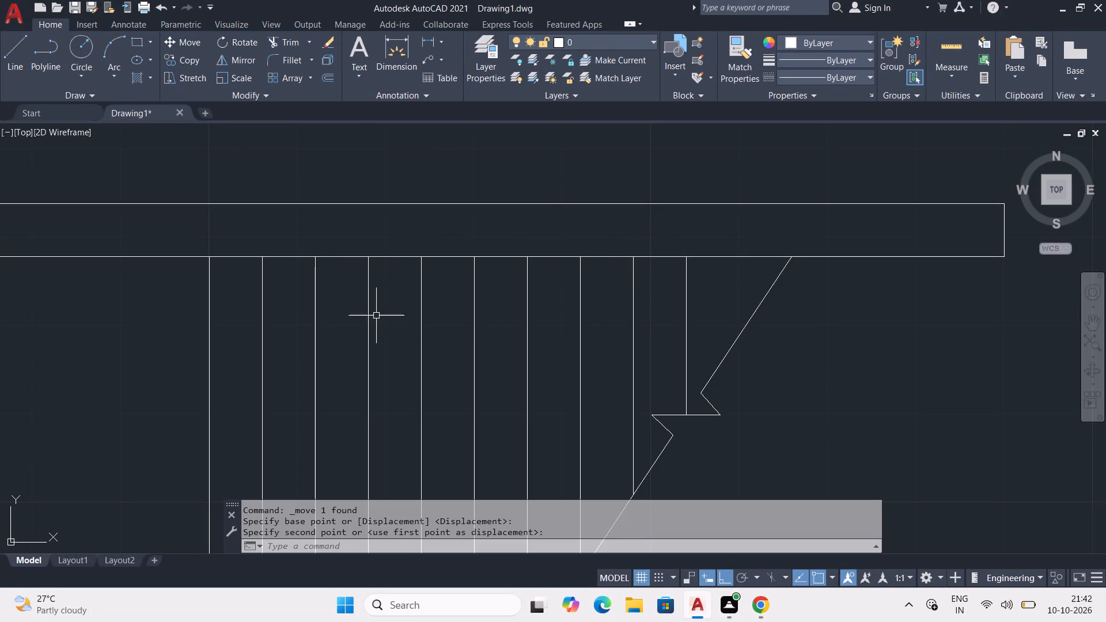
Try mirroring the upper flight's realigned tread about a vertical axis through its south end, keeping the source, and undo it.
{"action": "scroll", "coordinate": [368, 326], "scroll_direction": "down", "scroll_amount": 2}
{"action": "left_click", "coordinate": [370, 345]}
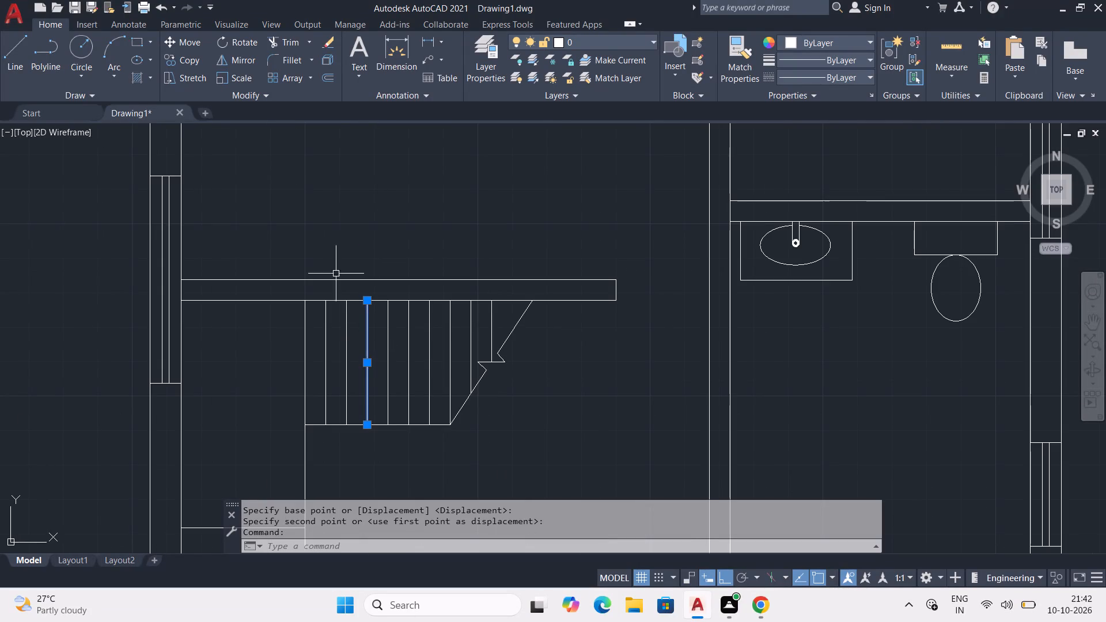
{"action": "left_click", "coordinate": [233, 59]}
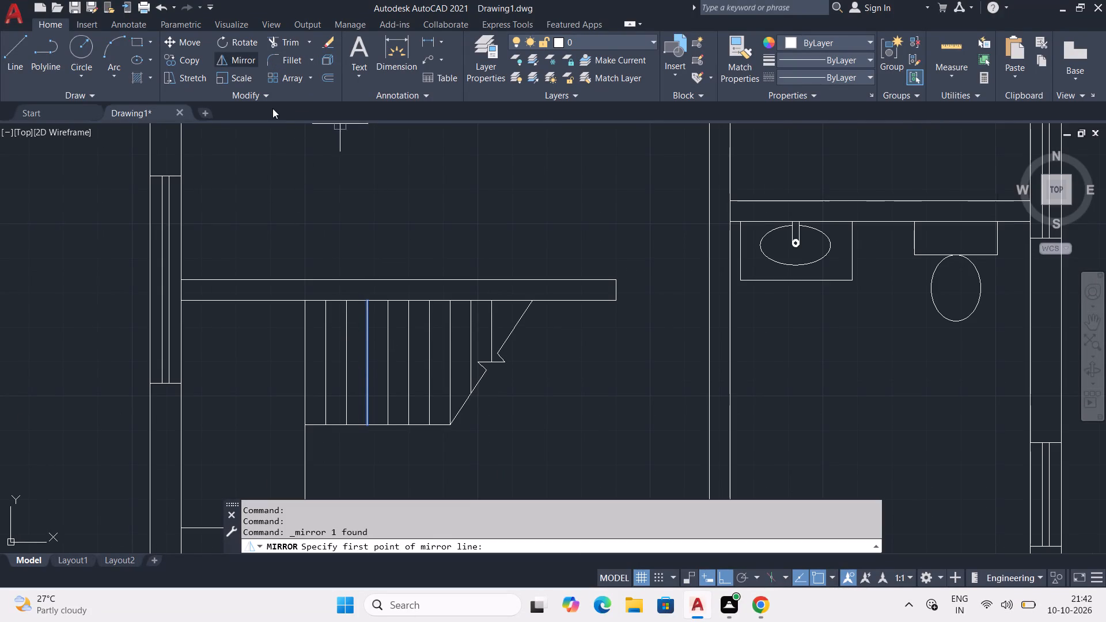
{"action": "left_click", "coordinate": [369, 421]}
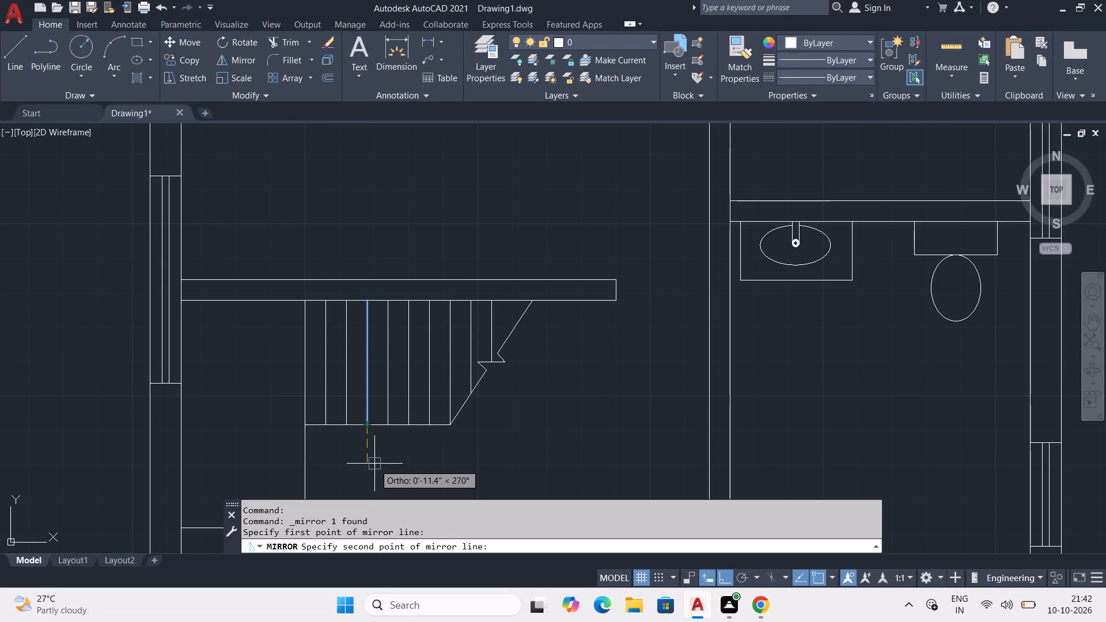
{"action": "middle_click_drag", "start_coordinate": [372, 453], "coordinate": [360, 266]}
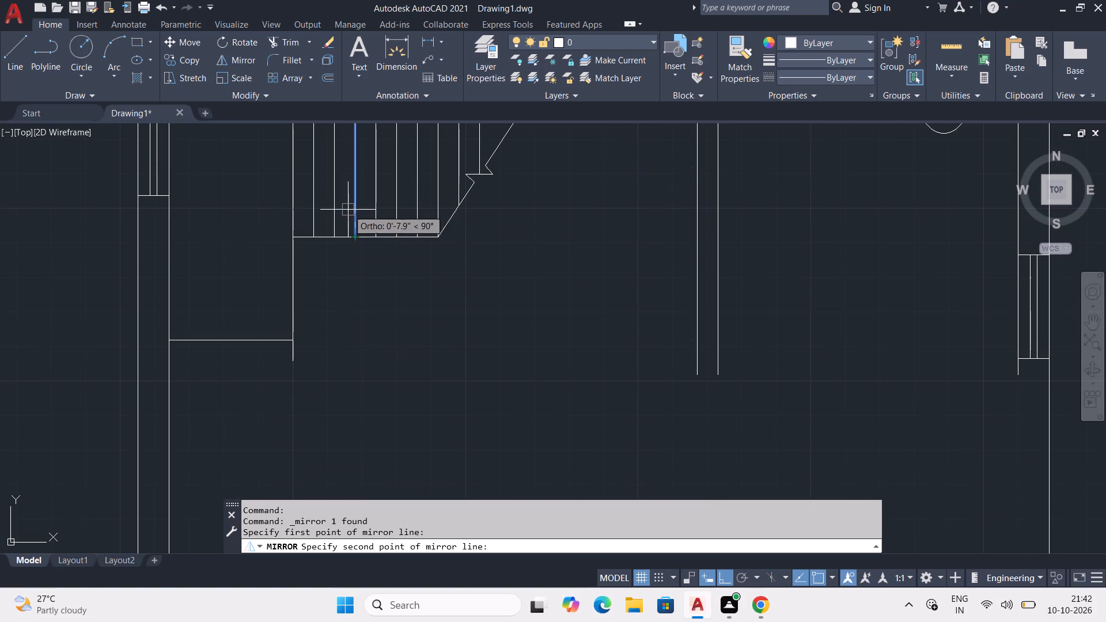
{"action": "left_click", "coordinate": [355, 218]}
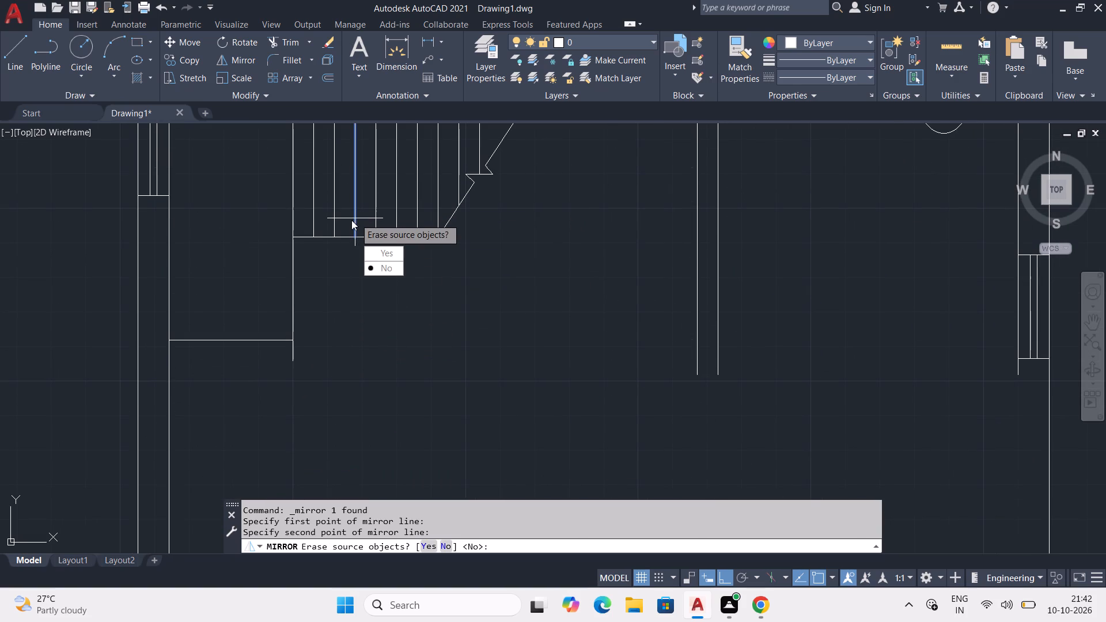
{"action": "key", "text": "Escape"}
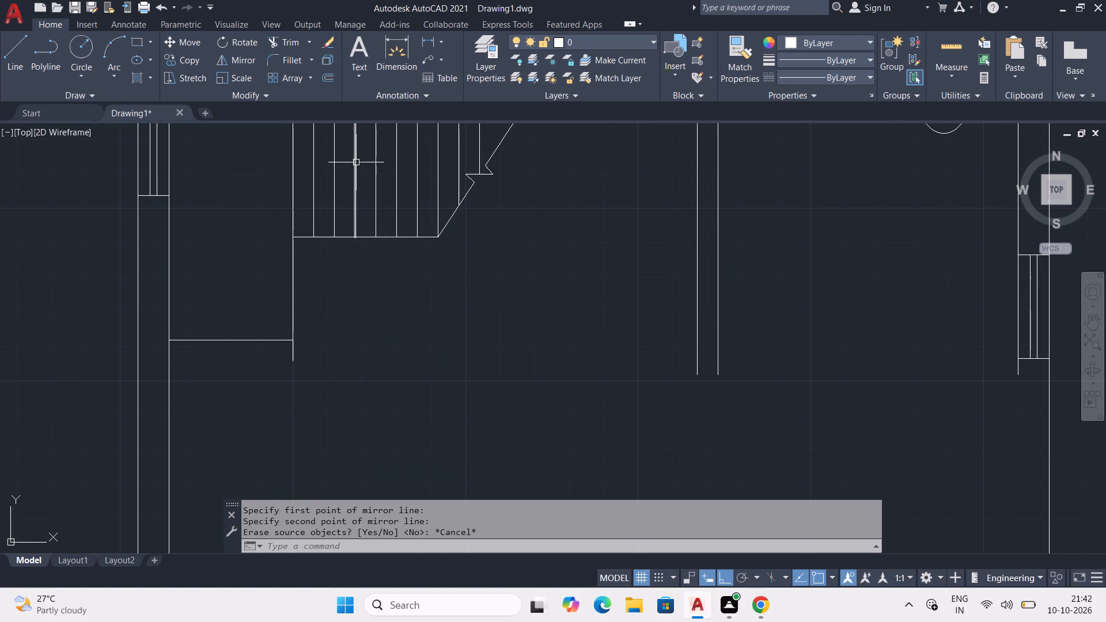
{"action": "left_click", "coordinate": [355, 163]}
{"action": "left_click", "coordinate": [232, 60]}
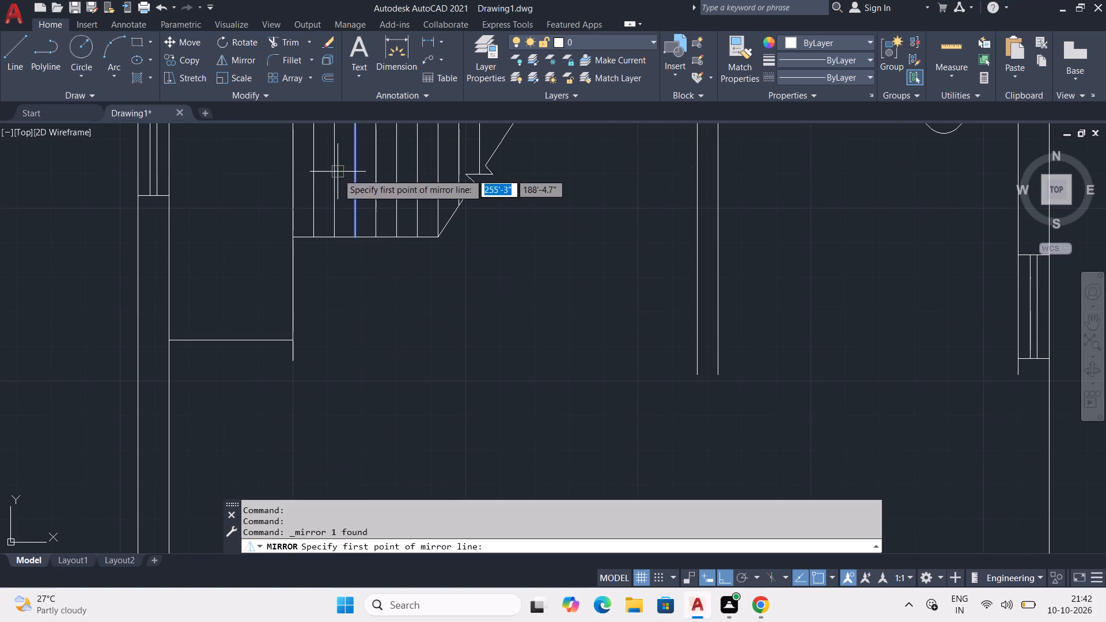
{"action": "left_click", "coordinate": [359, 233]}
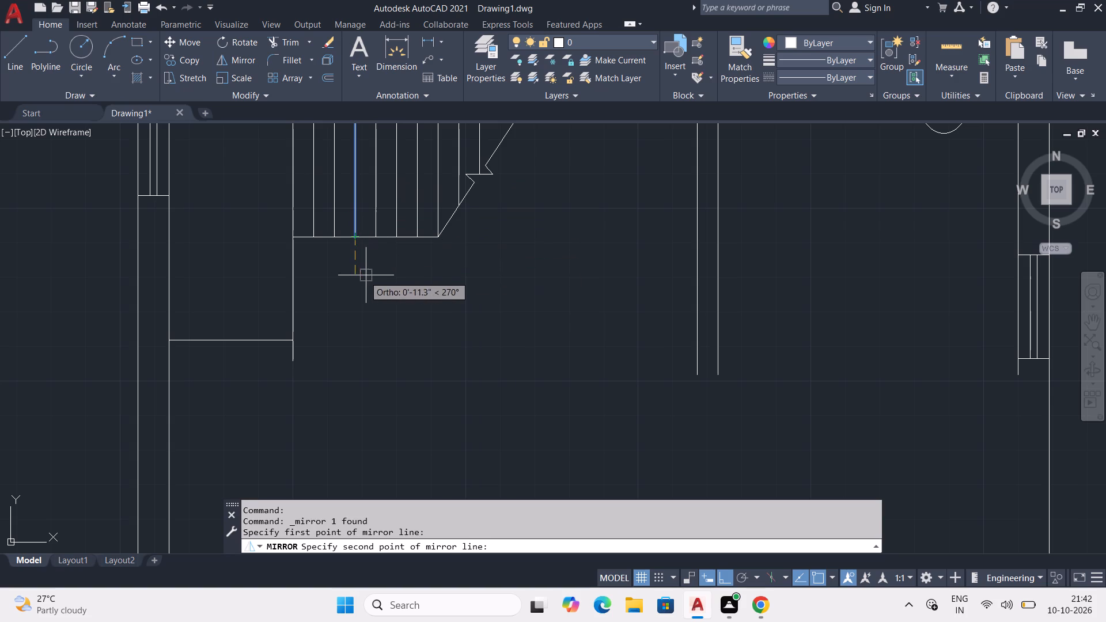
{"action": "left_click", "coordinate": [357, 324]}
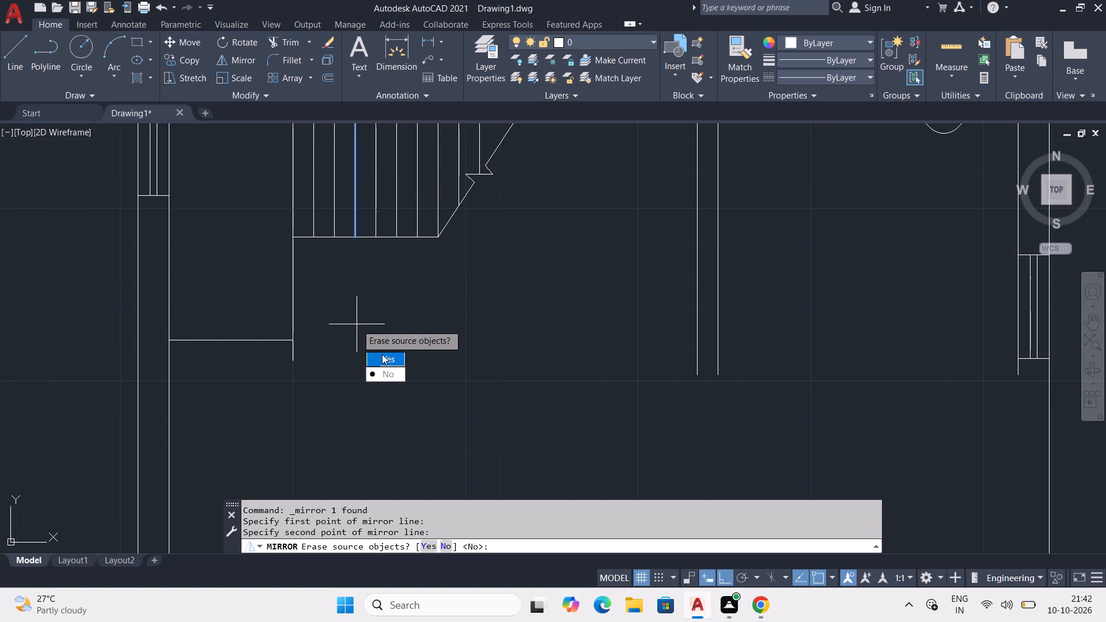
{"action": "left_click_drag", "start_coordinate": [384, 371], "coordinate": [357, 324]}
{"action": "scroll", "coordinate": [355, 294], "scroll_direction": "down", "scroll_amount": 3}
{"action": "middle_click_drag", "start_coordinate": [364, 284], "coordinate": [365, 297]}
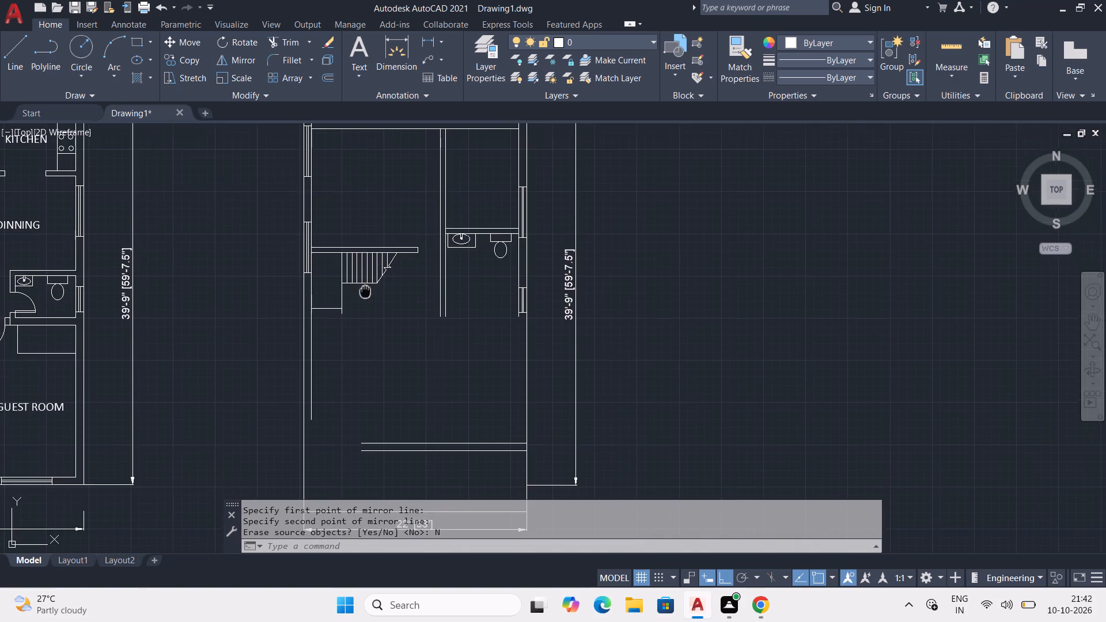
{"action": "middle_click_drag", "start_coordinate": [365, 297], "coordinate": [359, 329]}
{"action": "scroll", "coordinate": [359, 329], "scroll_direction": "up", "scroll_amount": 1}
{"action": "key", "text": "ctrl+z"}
Dimension the upper flight's west edge from its southwest corner to the stair wall, placing the dimension just west of it.
{"action": "scroll", "coordinate": [346, 302], "scroll_direction": "up", "scroll_amount": 3}
{"action": "scroll", "coordinate": [350, 356], "scroll_direction": "up", "scroll_amount": 1}
{"action": "middle_click_drag", "start_coordinate": [354, 350], "coordinate": [355, 348]}
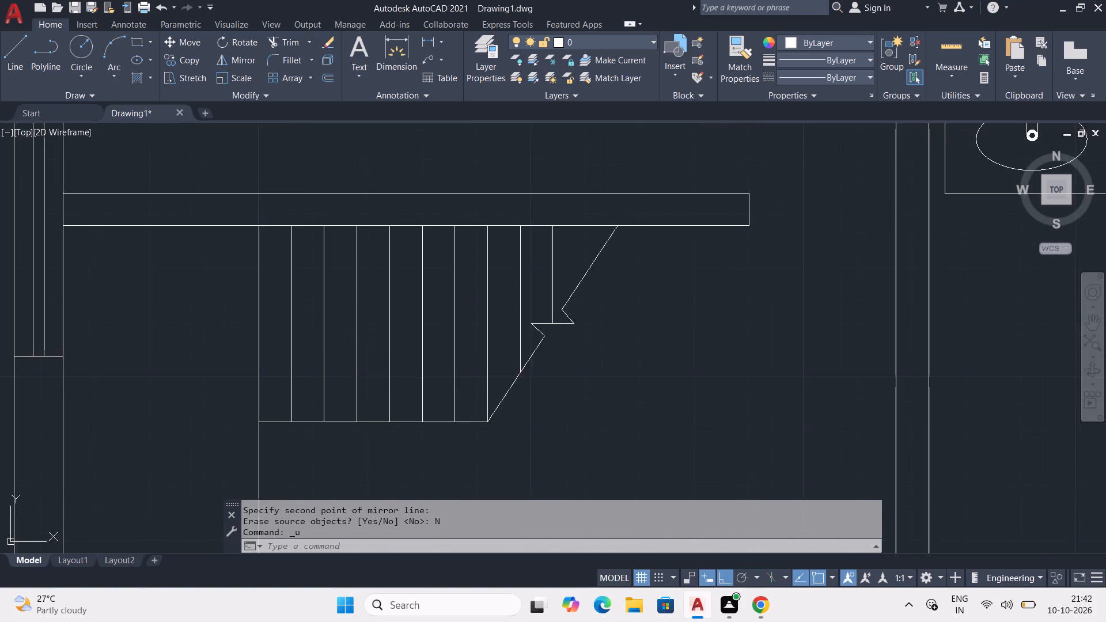
{"action": "middle_click_drag", "start_coordinate": [355, 348], "coordinate": [355, 238]}
{"action": "middle_click_drag", "start_coordinate": [226, 183], "coordinate": [221, 230]}
{"action": "left_click", "coordinate": [401, 54]}
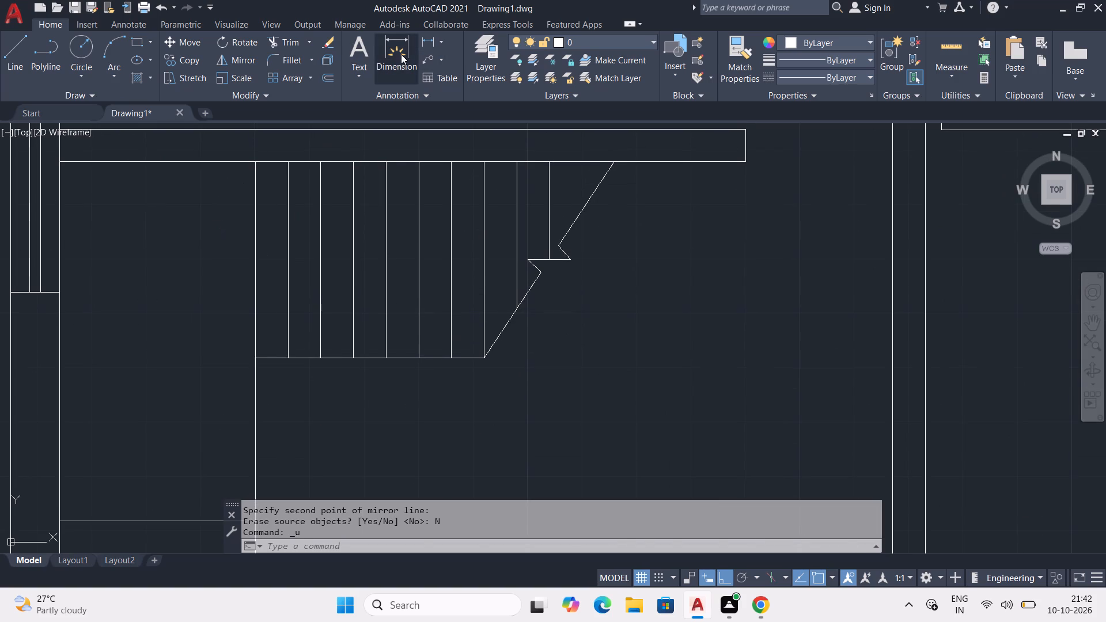
{"action": "scroll", "coordinate": [312, 287], "scroll_direction": "down", "scroll_amount": 2}
{"action": "scroll", "coordinate": [285, 309], "scroll_direction": "up", "scroll_amount": 2}
{"action": "left_click", "coordinate": [296, 321]}
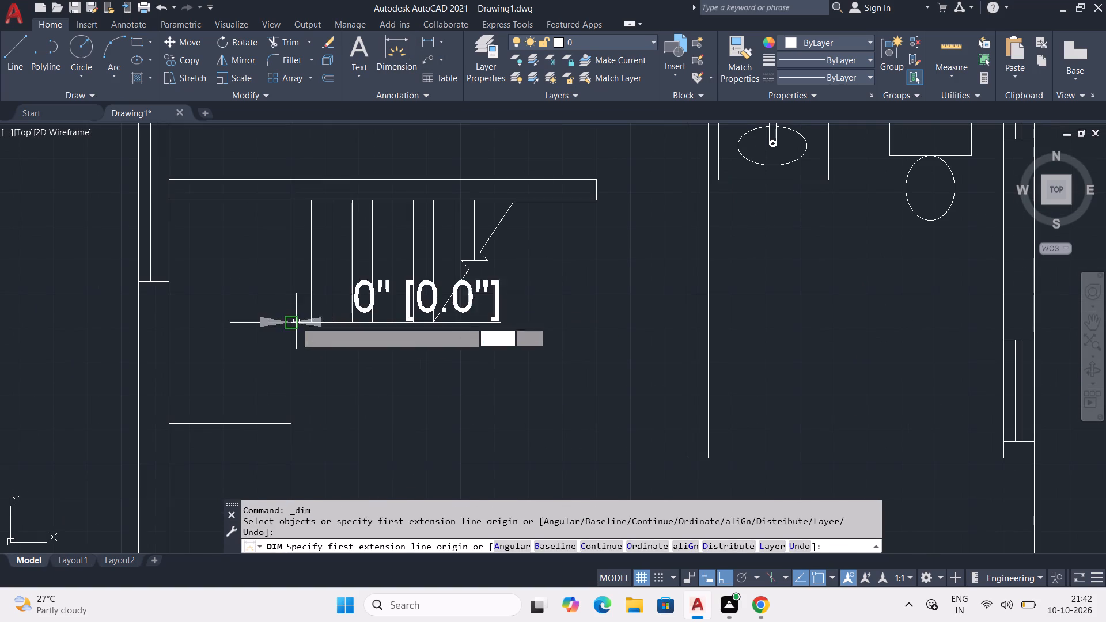
{"action": "left_click", "coordinate": [293, 200]}
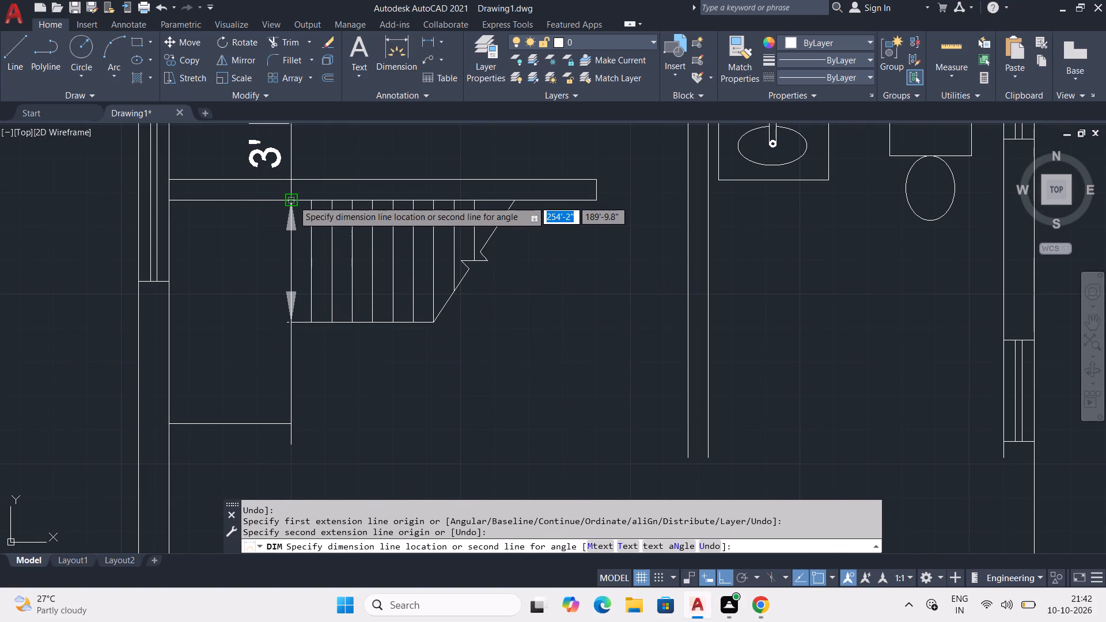
{"action": "left_click", "coordinate": [257, 213]}
Add a vertical dimension of about 3'-3.6" [5'] running south from the upper flight's southwest corner, placed east of the lower flight.
{"action": "scroll", "coordinate": [321, 282], "scroll_direction": "down", "scroll_amount": 1}
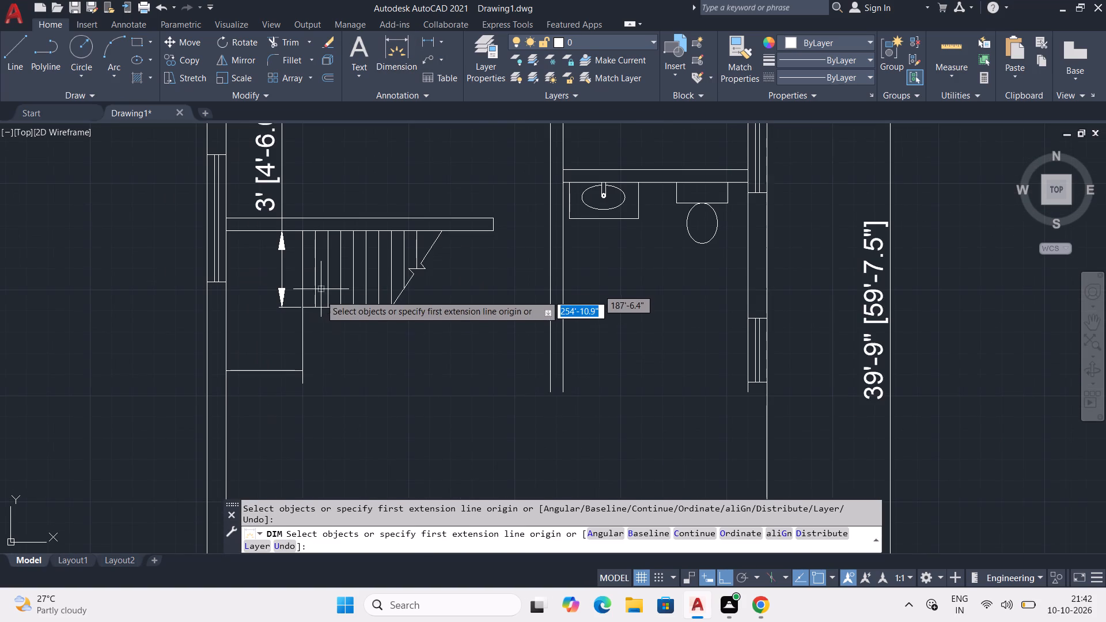
{"action": "middle_click_drag", "start_coordinate": [320, 325], "coordinate": [321, 355]}
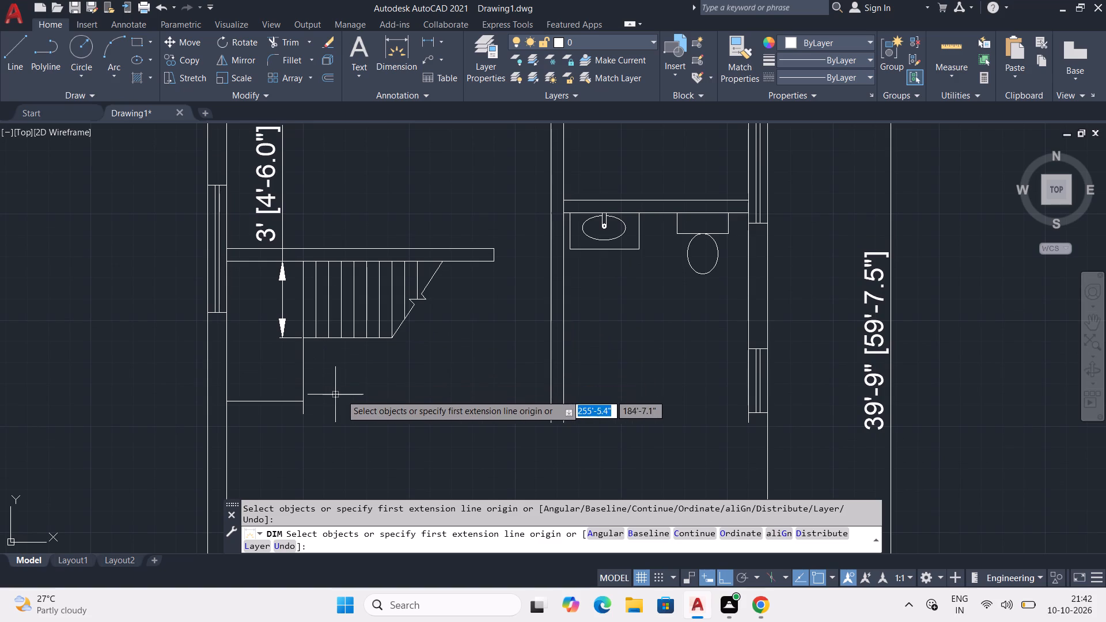
{"action": "left_click", "coordinate": [301, 336]}
{"action": "middle_click_drag", "start_coordinate": [310, 431], "coordinate": [312, 316]}
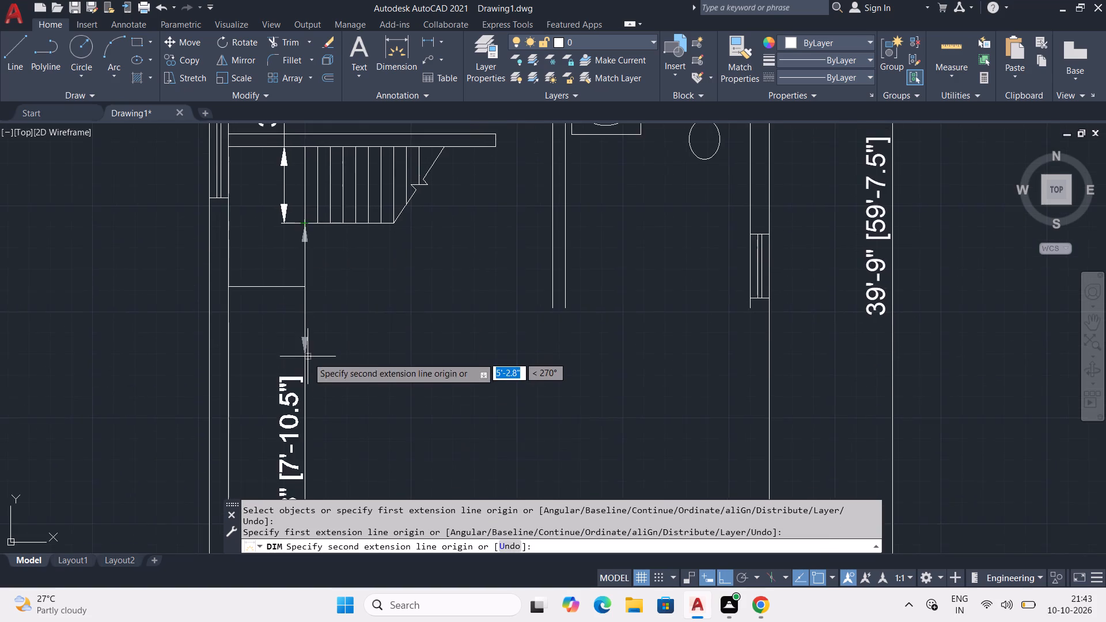
{"action": "scroll", "coordinate": [308, 357], "scroll_direction": "down", "scroll_amount": 2}
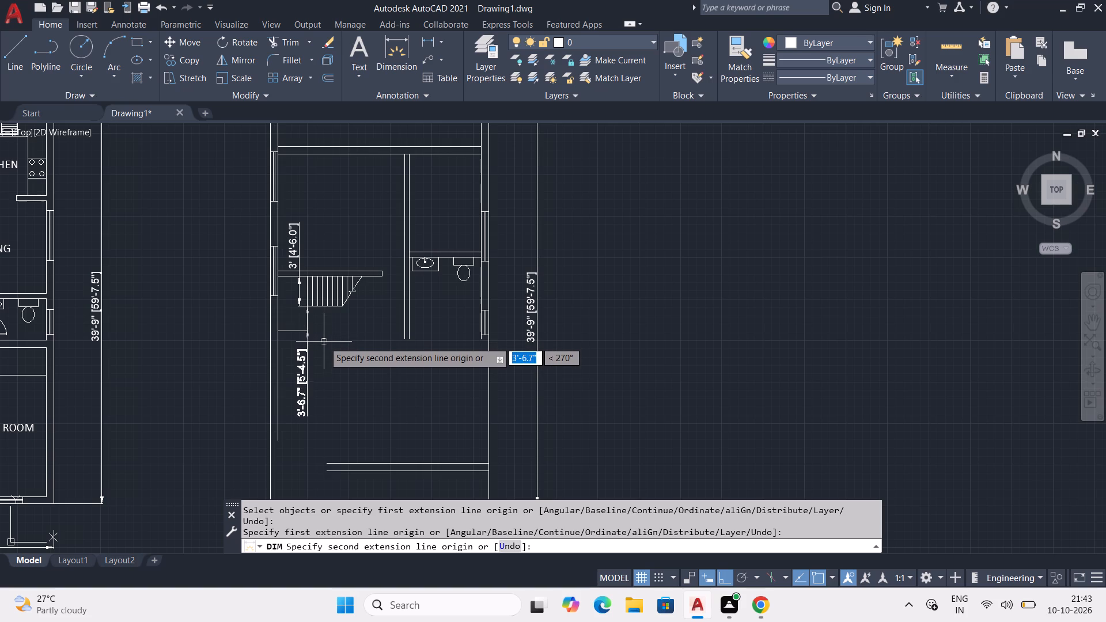
{"action": "scroll", "coordinate": [322, 342], "scroll_direction": "up", "scroll_amount": 2}
{"action": "middle_click_drag", "start_coordinate": [322, 337], "coordinate": [354, 228]}
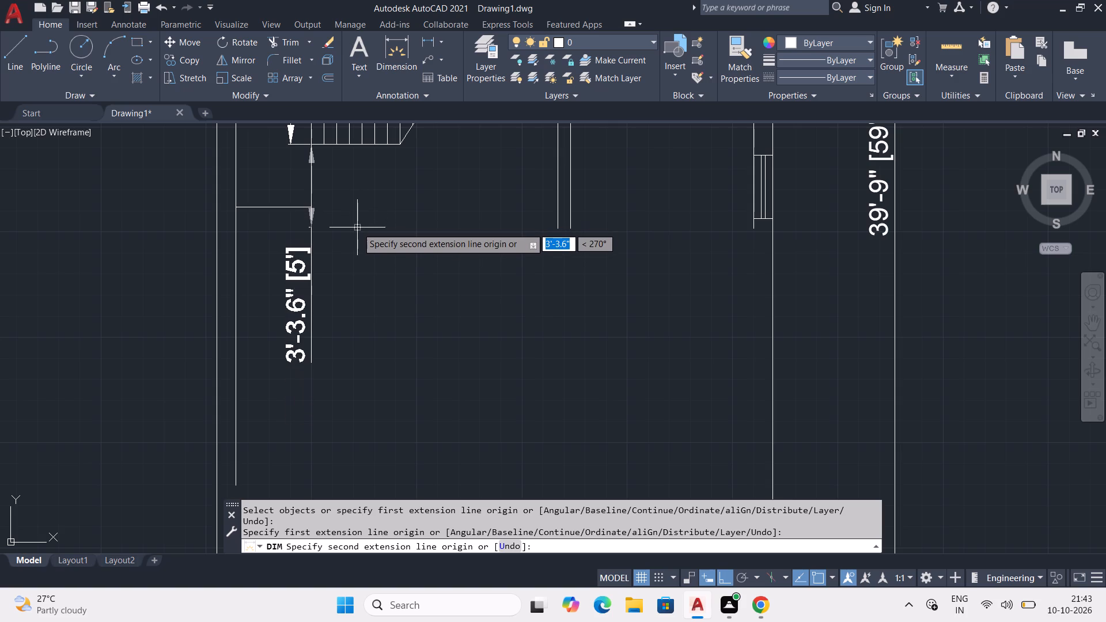
{"action": "left_click", "coordinate": [357, 227]}
{"action": "left_click", "coordinate": [355, 238]}
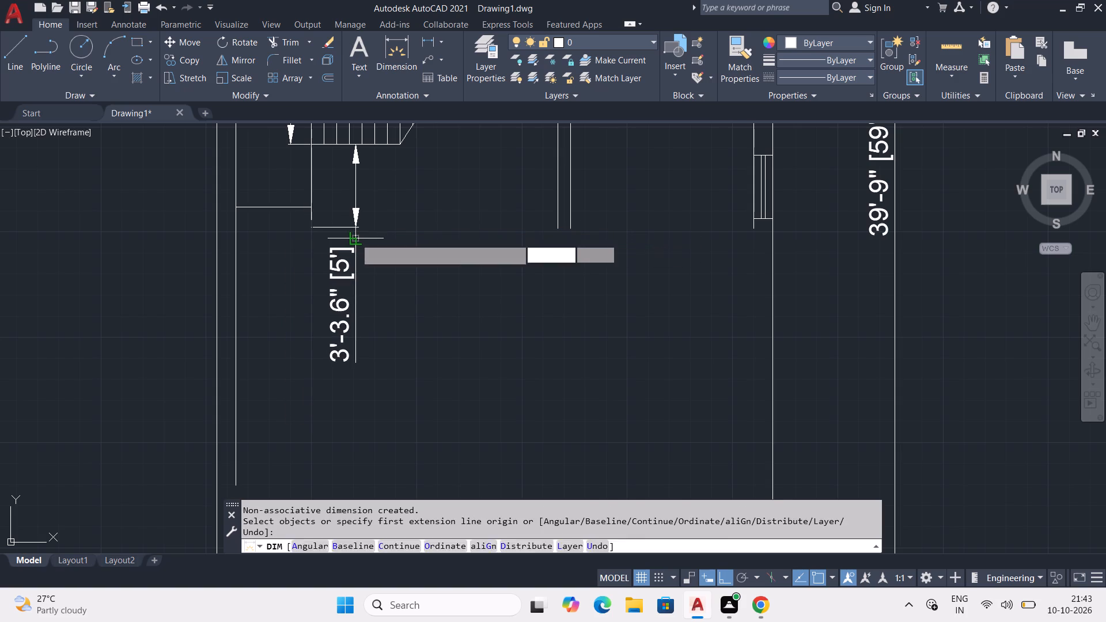
{"action": "key", "text": "Escape"}
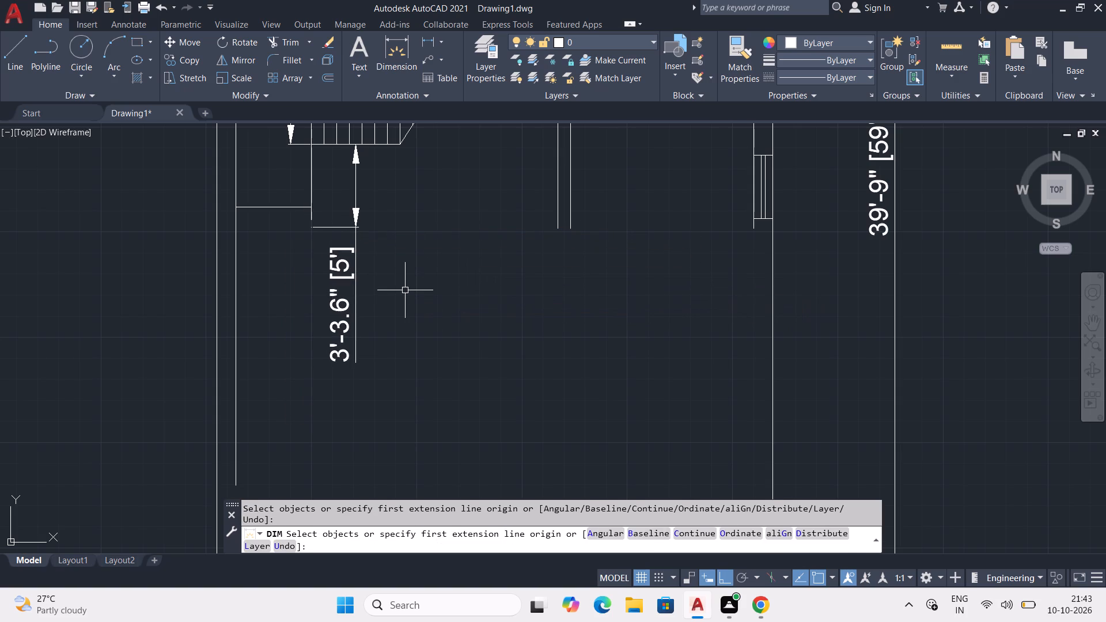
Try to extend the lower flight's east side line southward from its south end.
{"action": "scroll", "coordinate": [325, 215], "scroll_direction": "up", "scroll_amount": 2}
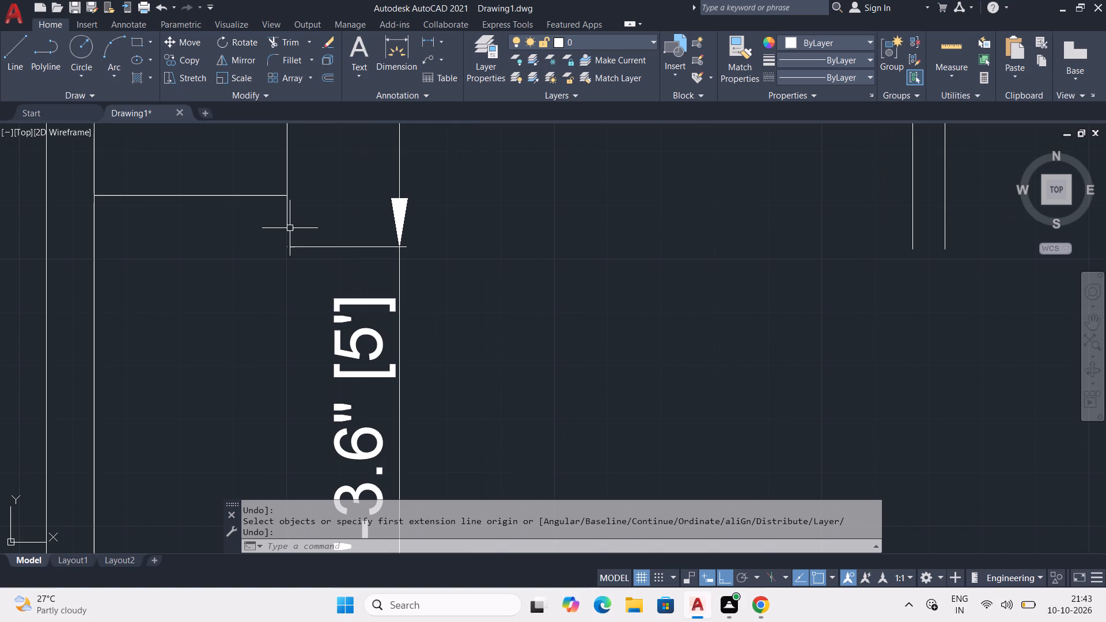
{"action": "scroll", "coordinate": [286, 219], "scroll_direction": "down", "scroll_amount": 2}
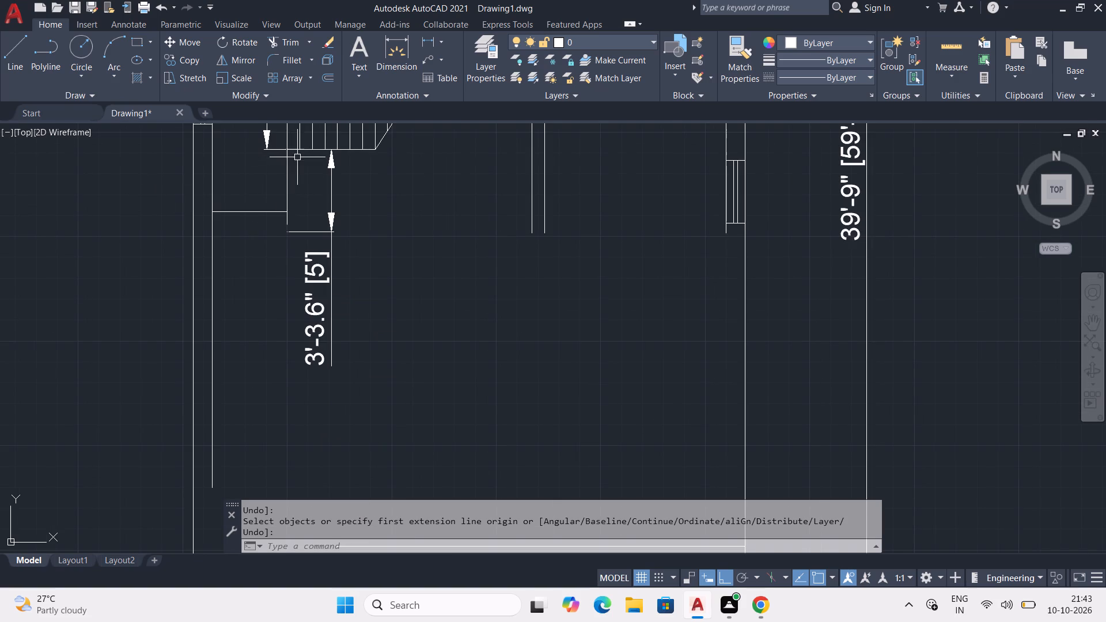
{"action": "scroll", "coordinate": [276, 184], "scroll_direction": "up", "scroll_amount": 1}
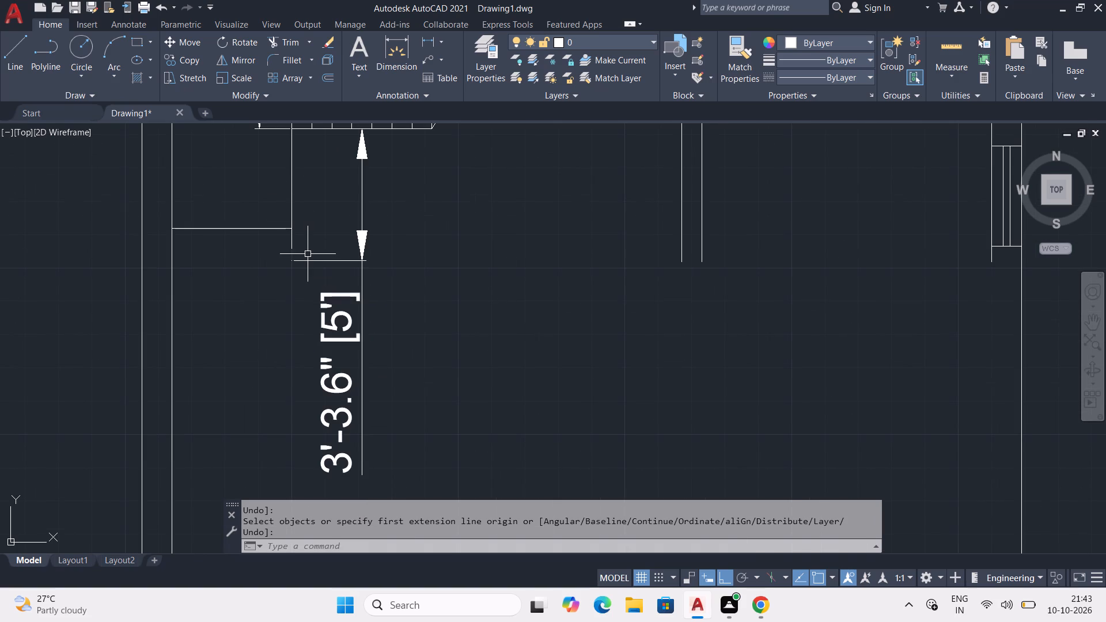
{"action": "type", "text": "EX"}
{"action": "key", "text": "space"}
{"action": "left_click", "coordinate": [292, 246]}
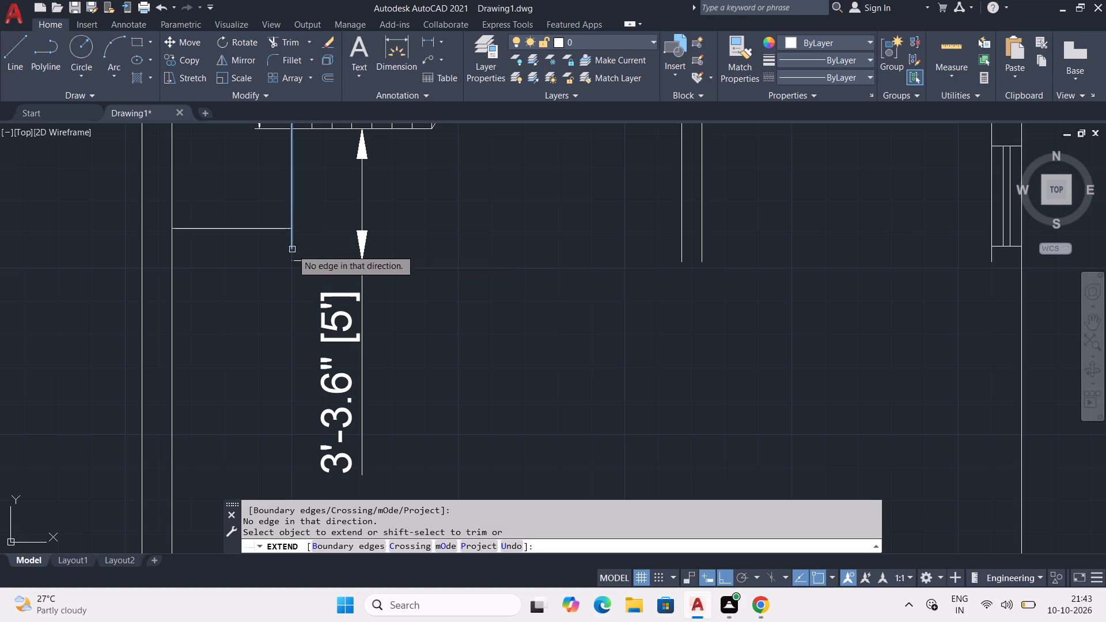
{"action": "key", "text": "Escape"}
Stretch the south end of the lower flight's east side line 3.6" south to align with the 5' dimension's lower end.
{"action": "left_click", "coordinate": [293, 246]}
{"action": "left_click_drag", "start_coordinate": [293, 246], "coordinate": [293, 259]}
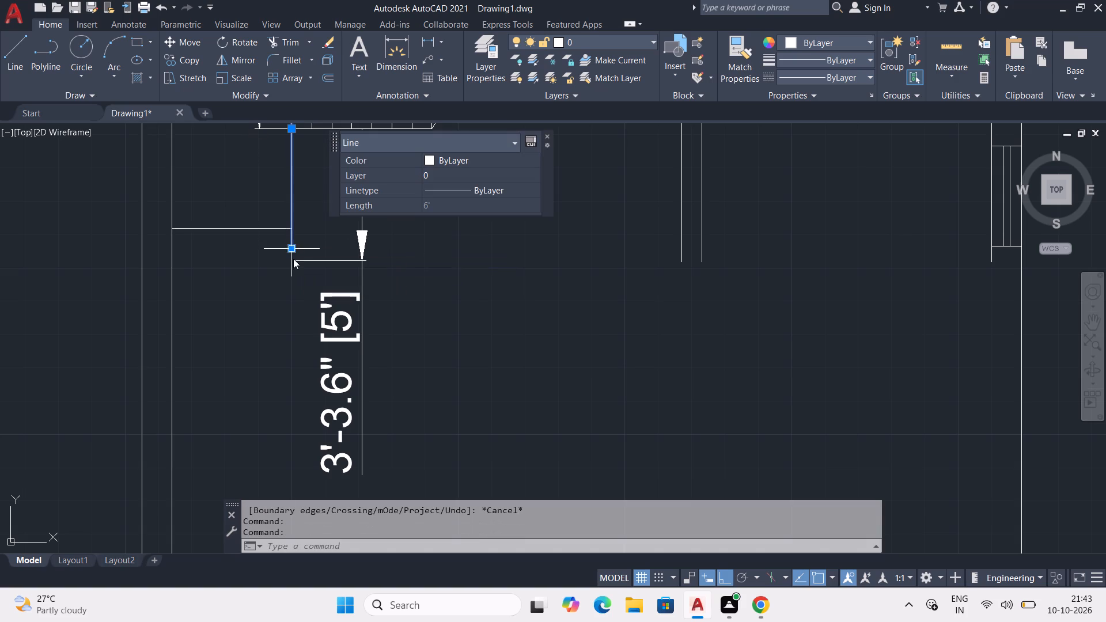
{"action": "left_click_drag", "start_coordinate": [293, 259], "coordinate": [293, 261]}
{"action": "left_click", "coordinate": [293, 261]}
{"action": "key", "text": "Escape"}
{"action": "left_click", "coordinate": [293, 247]}
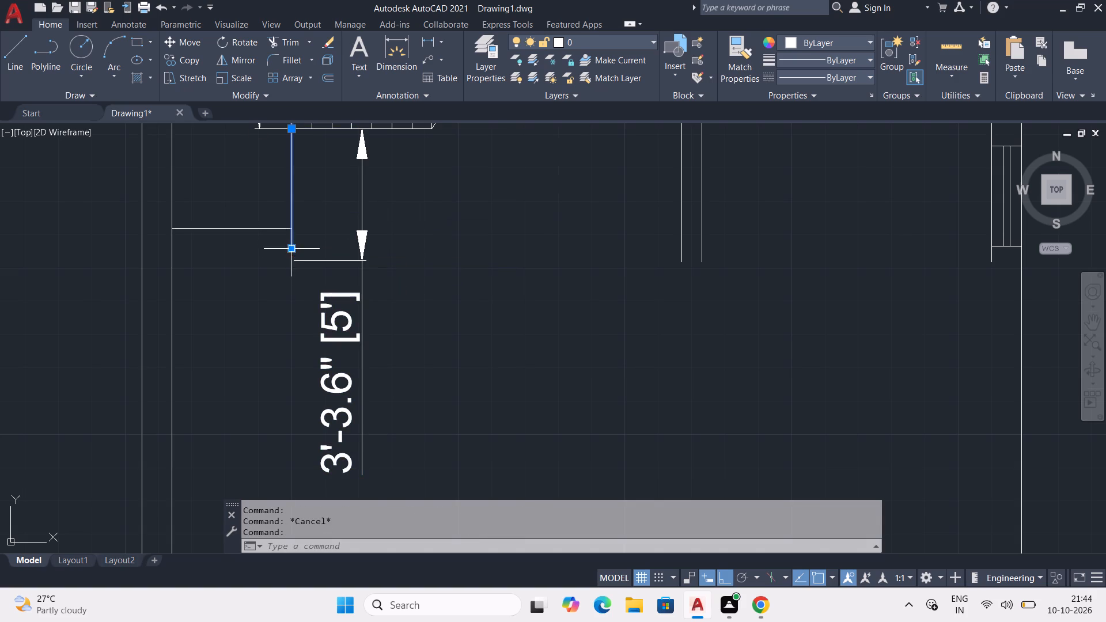
{"action": "left_click", "coordinate": [292, 249]}
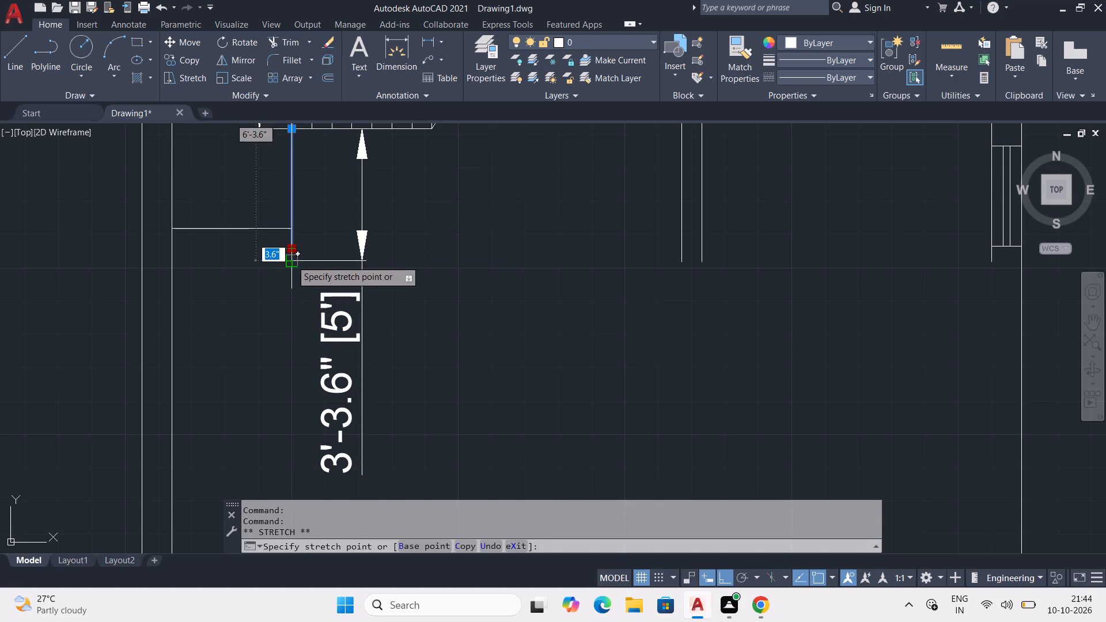
{"action": "left_click", "coordinate": [291, 260]}
{"action": "key", "text": "Escape"}
{"action": "scroll", "coordinate": [298, 234], "scroll_direction": "up", "scroll_amount": 3}
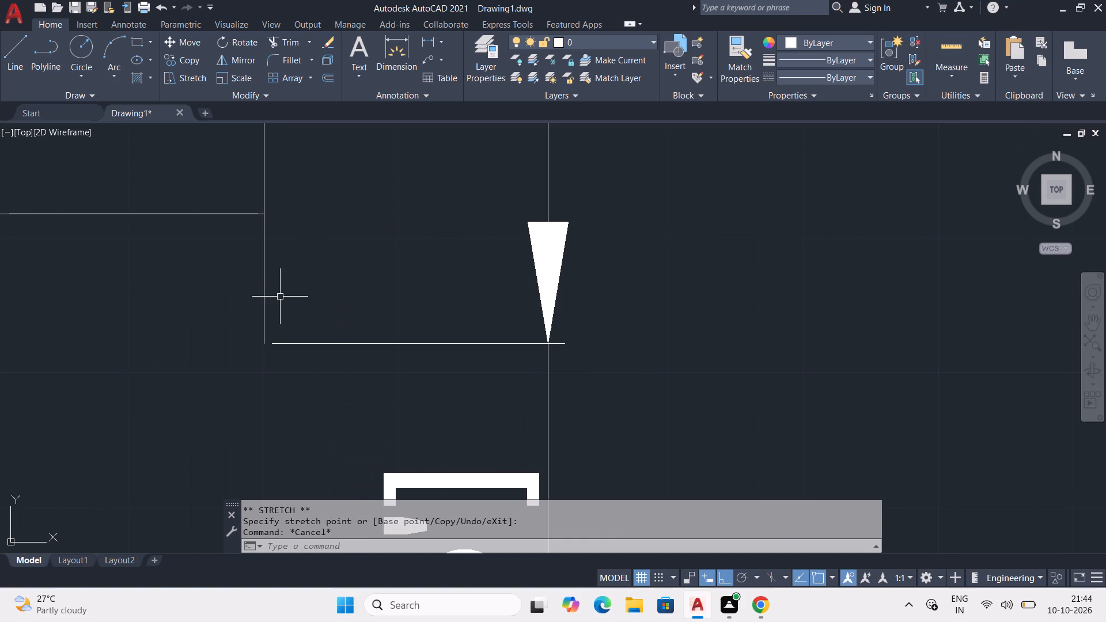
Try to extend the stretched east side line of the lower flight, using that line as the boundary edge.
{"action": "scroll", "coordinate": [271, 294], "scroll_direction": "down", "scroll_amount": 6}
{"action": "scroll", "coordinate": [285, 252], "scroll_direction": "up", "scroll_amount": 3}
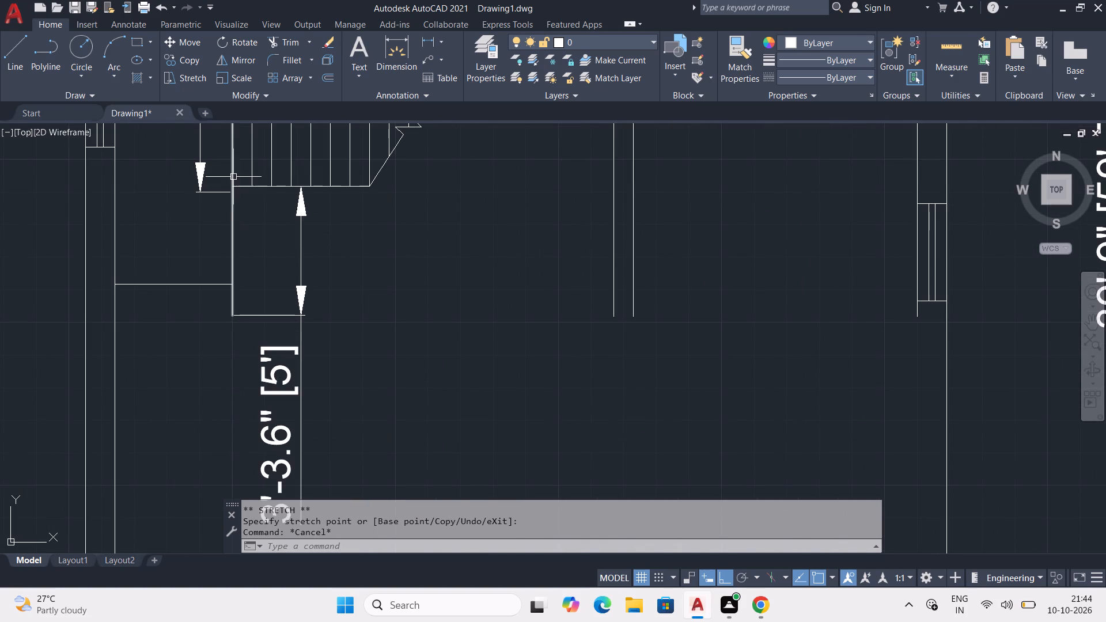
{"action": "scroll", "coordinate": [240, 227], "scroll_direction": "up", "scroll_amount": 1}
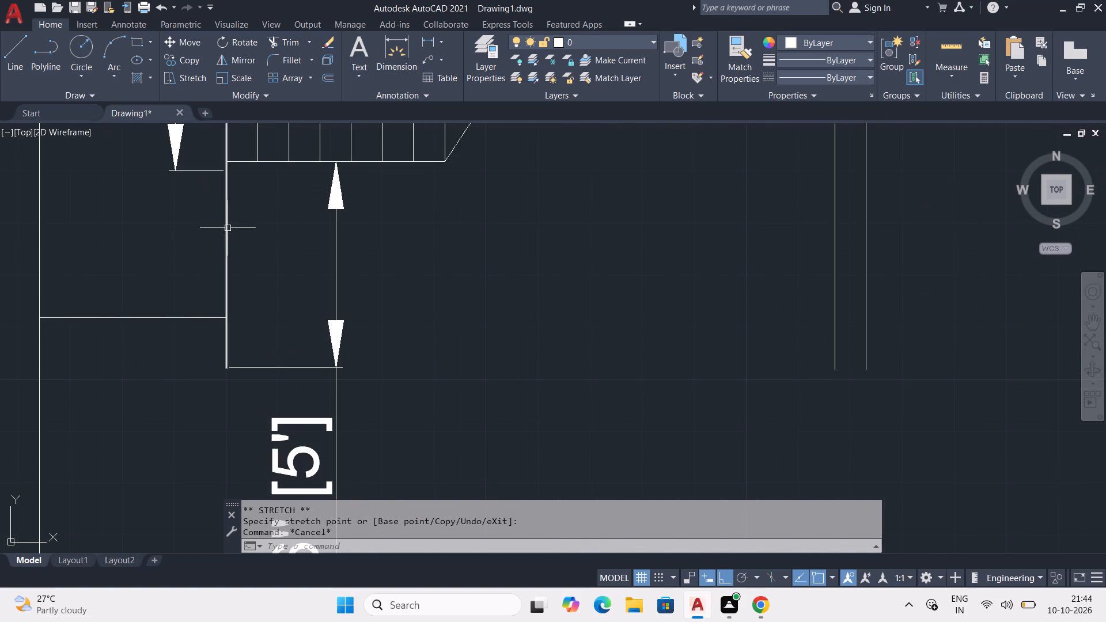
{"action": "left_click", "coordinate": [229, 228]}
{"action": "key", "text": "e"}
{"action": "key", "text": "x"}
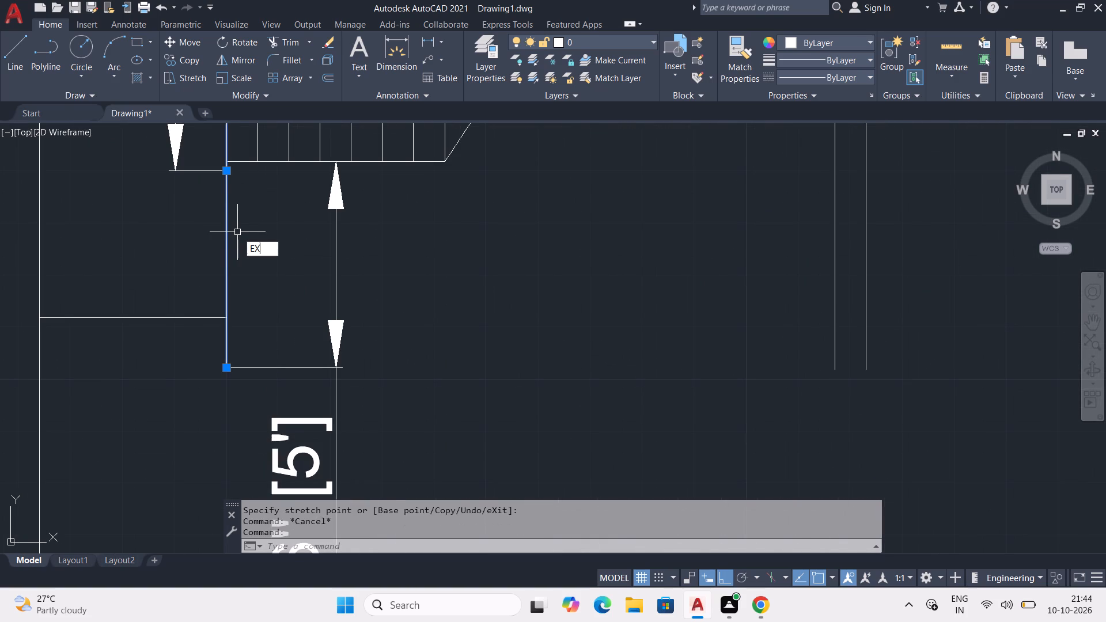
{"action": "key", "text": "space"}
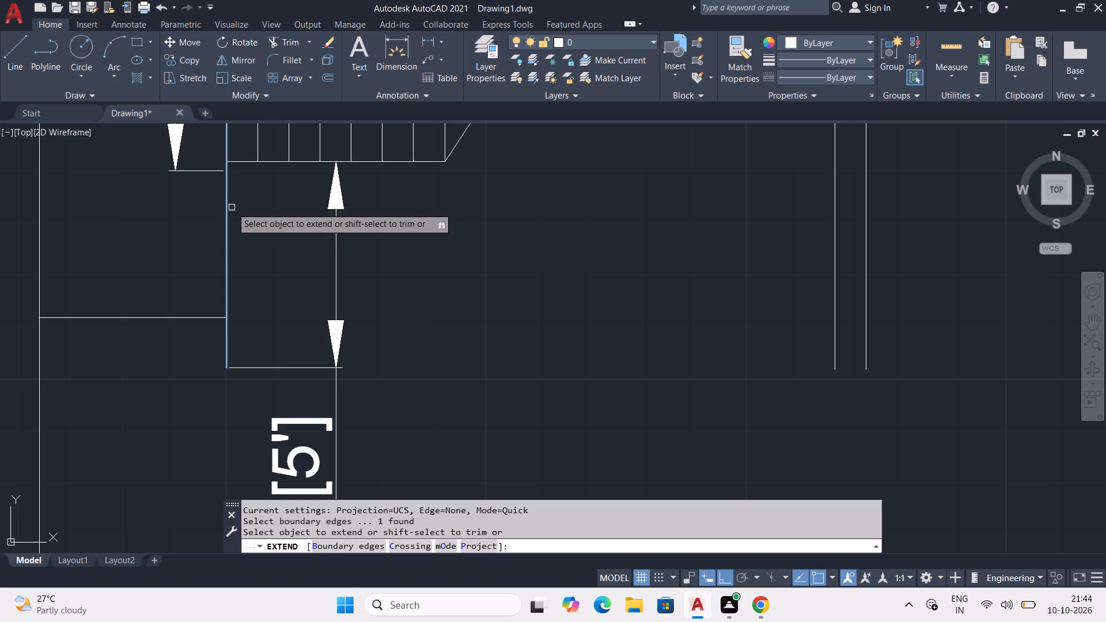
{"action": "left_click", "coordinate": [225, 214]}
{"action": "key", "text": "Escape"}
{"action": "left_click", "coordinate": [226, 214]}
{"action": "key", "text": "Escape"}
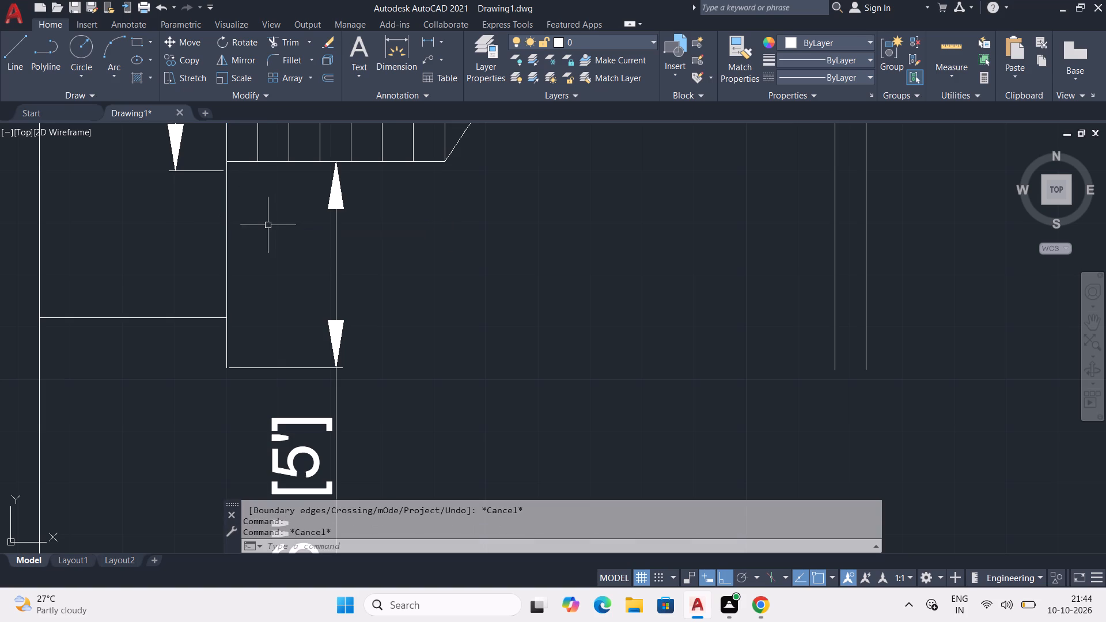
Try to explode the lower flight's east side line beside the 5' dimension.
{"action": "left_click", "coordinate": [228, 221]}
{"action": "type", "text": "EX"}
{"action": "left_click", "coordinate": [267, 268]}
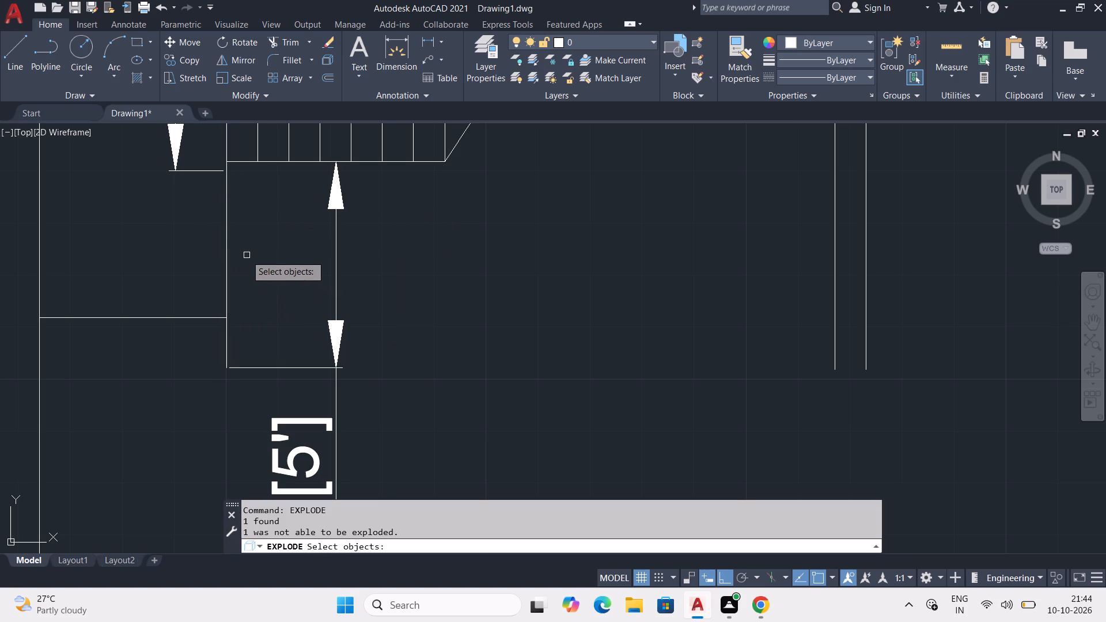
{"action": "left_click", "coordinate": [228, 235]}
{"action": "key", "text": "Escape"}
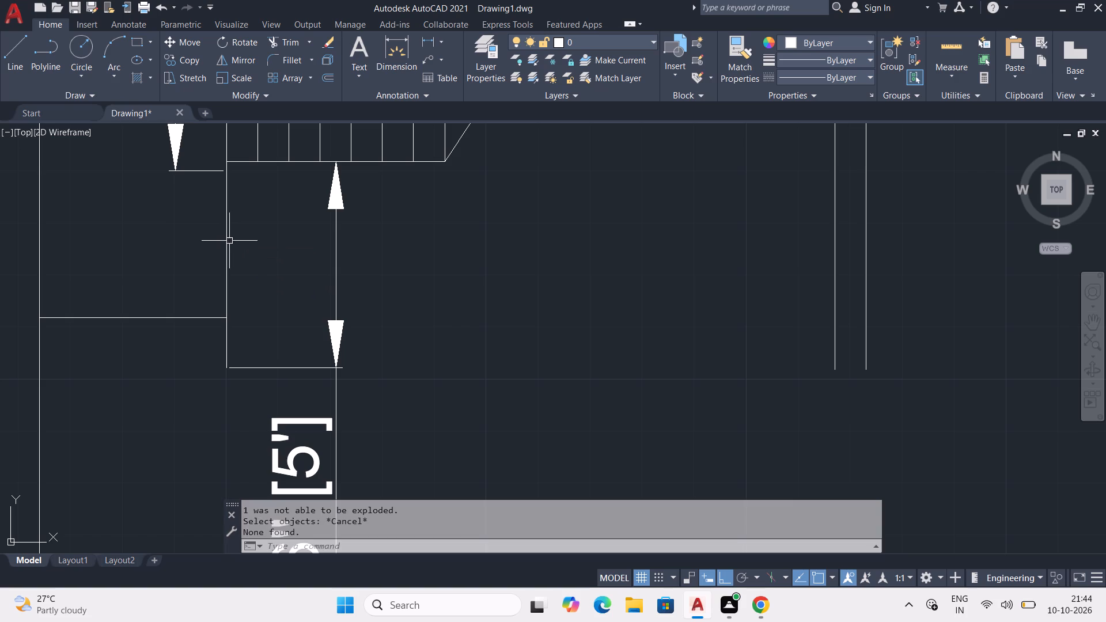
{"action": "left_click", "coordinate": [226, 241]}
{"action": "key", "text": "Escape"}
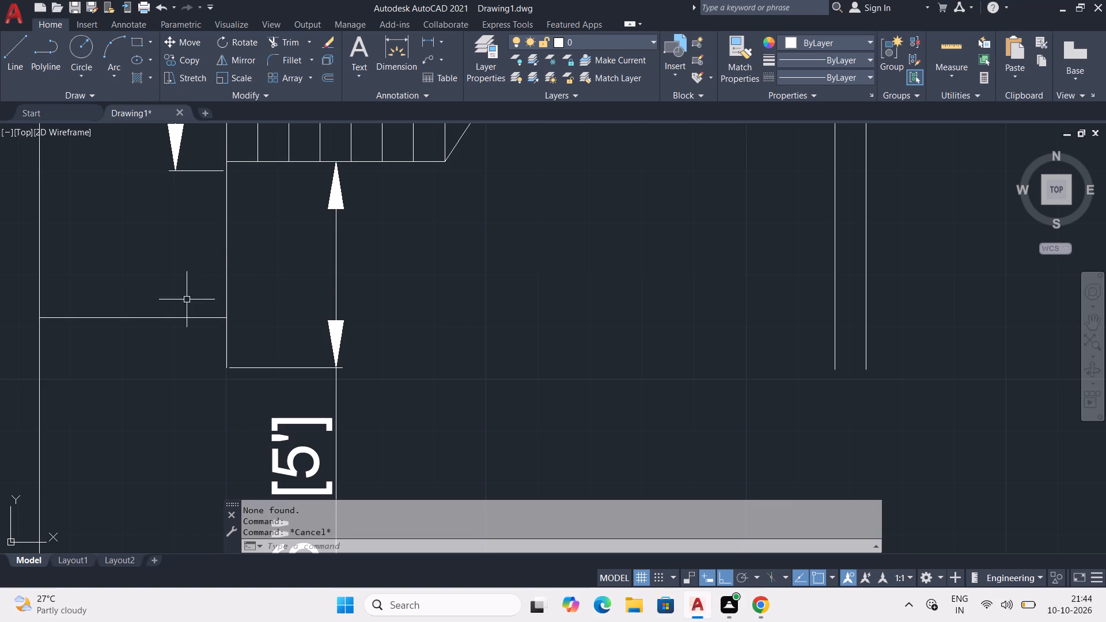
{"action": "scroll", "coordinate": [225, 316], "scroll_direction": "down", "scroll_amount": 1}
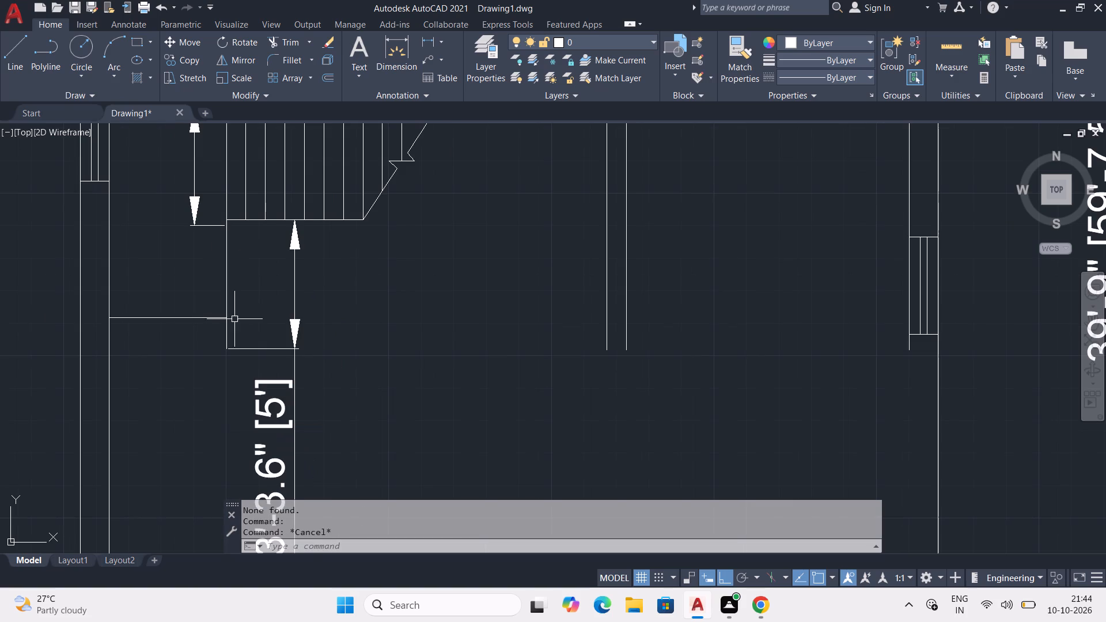
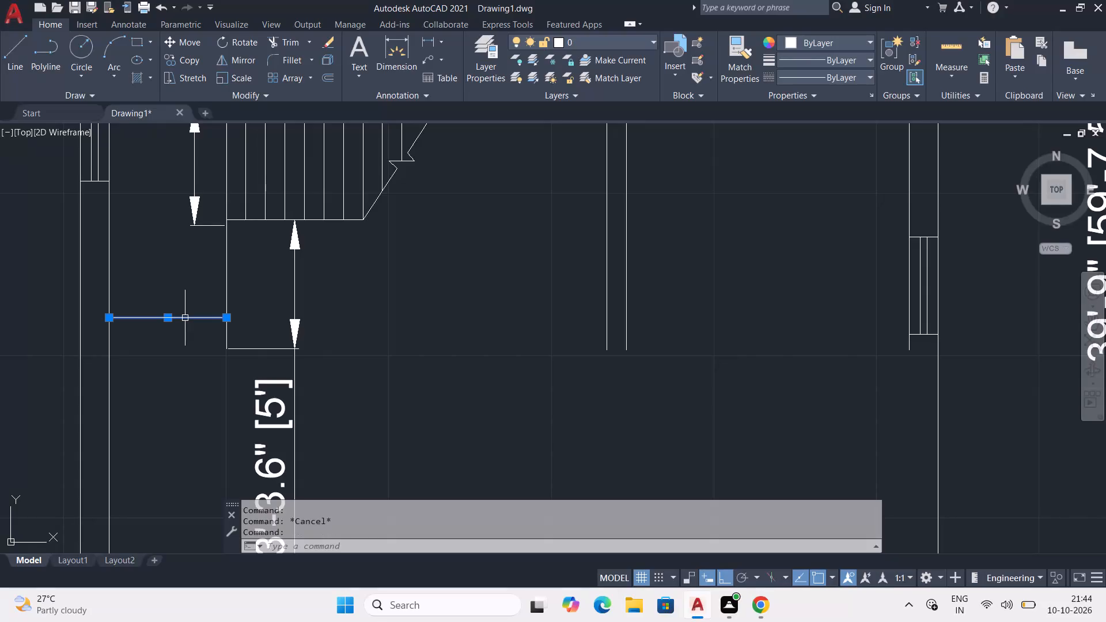
Erase the short horizontal line west of the lower flight, the 5' dimension south of it, and the vertical dimension along its west side.
{"action": "key", "text": "Delete"}
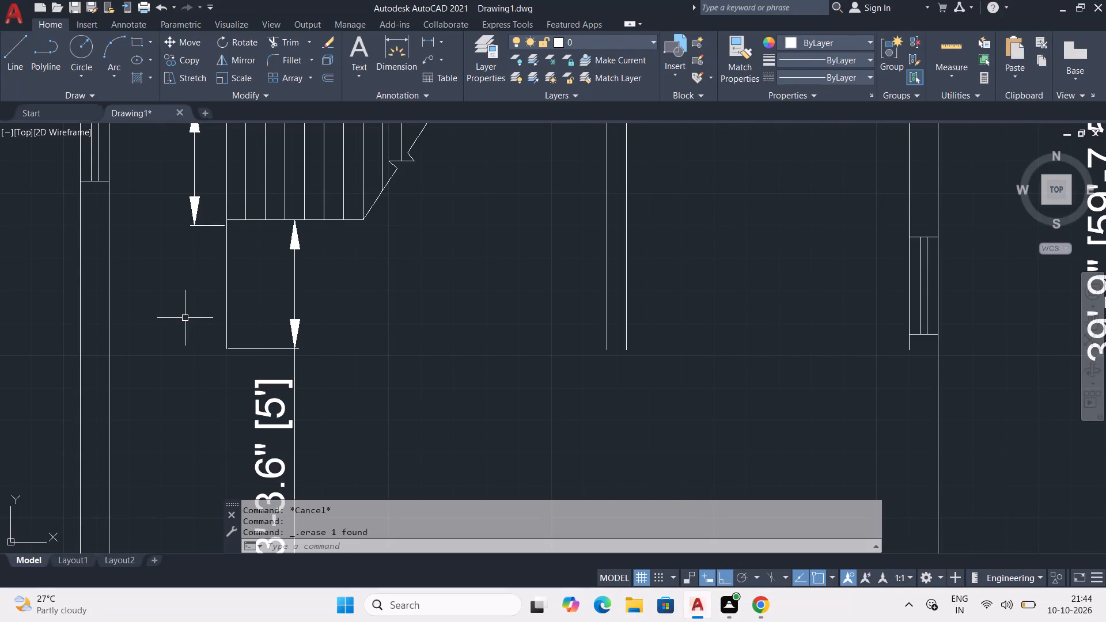
{"action": "left_click", "coordinate": [286, 347]}
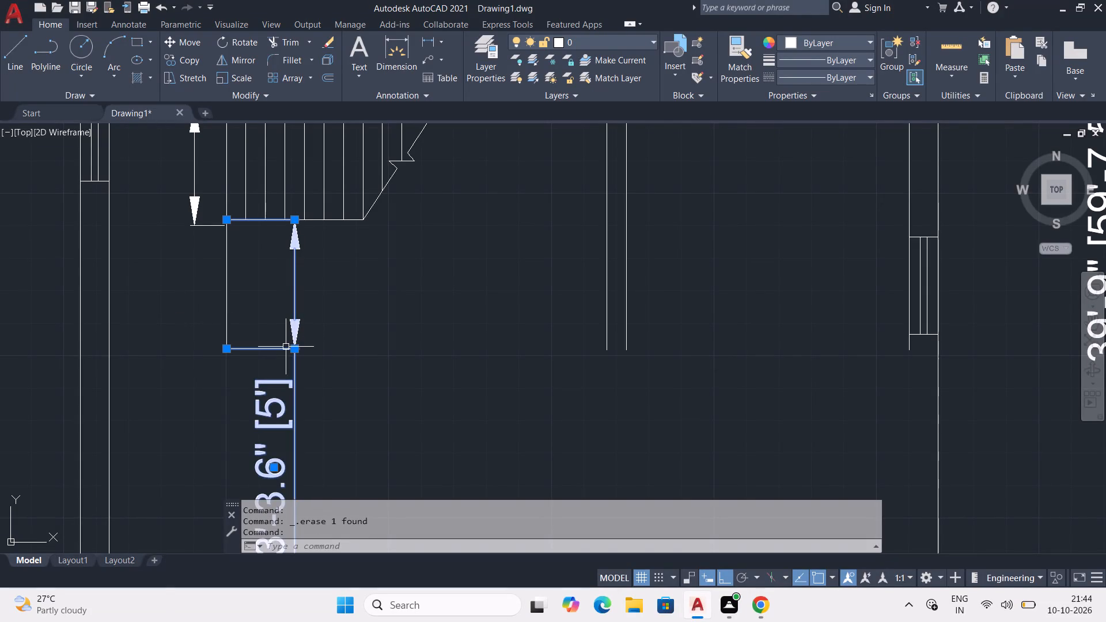
{"action": "key", "text": "Delete"}
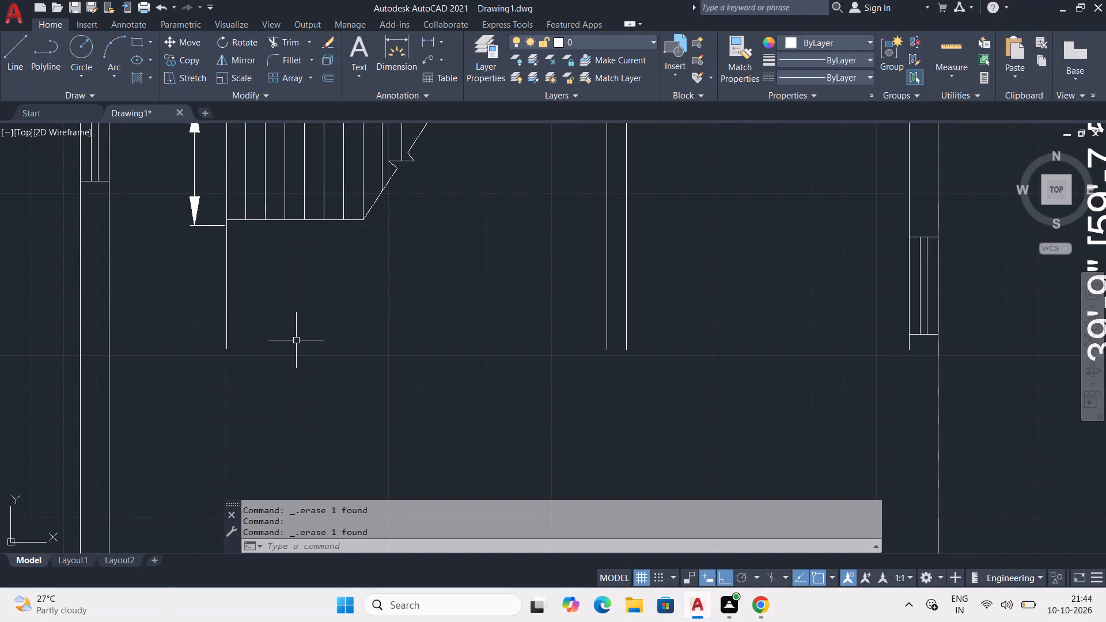
{"action": "left_click", "coordinate": [195, 214]}
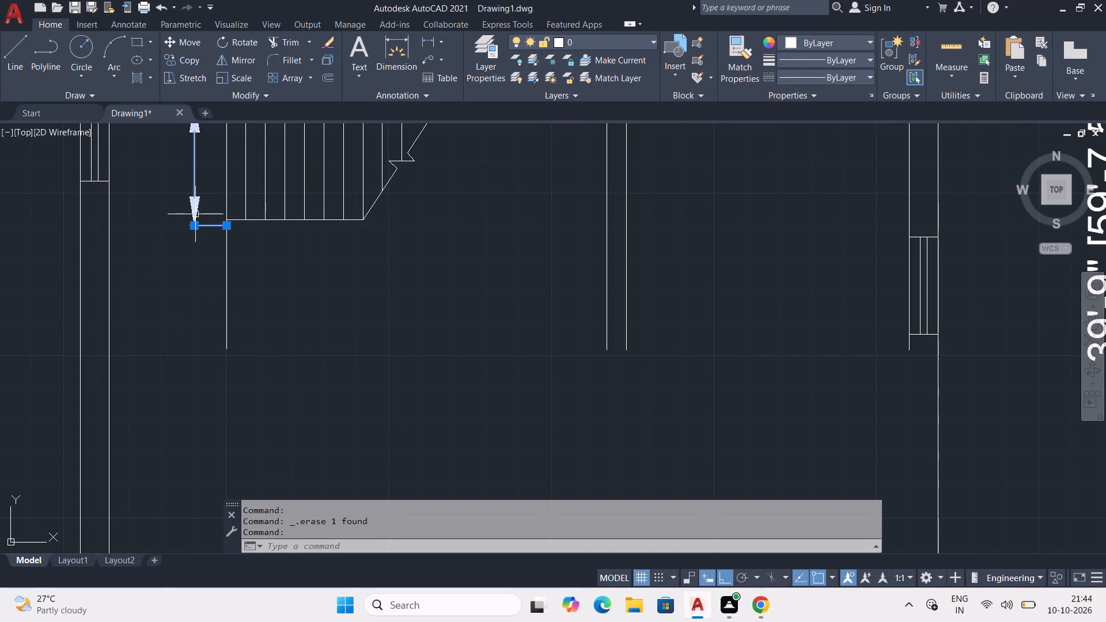
{"action": "key", "text": "Delete"}
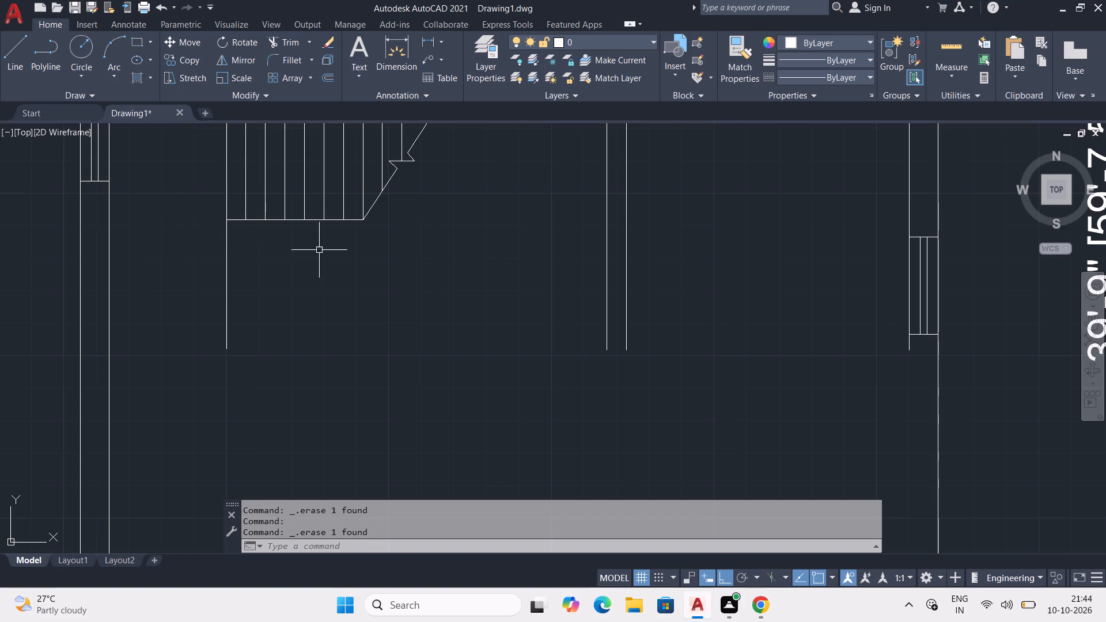
Erase the remaining staircase in the east copy, including its treads, side lines, break line and southward extension line.
{"action": "scroll", "coordinate": [330, 259], "scroll_direction": "down", "scroll_amount": 1}
{"action": "left_click", "coordinate": [434, 238]}
{"action": "left_click", "coordinate": [249, 217]}
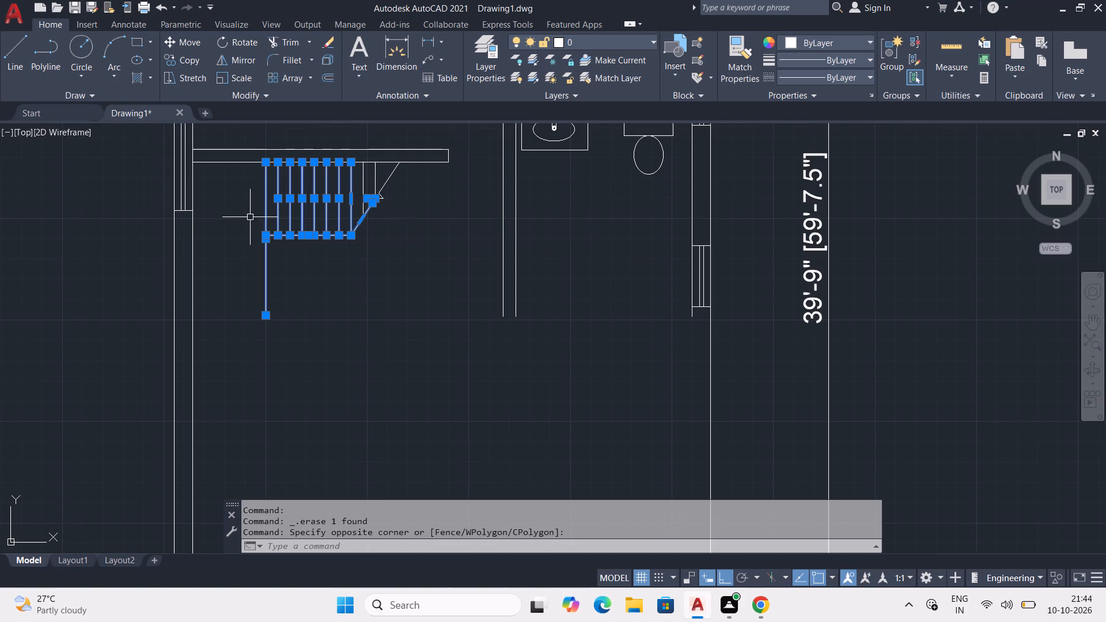
{"action": "left_click_drag", "start_coordinate": [394, 200], "coordinate": [374, 196]}
{"action": "left_click", "coordinate": [349, 192]}
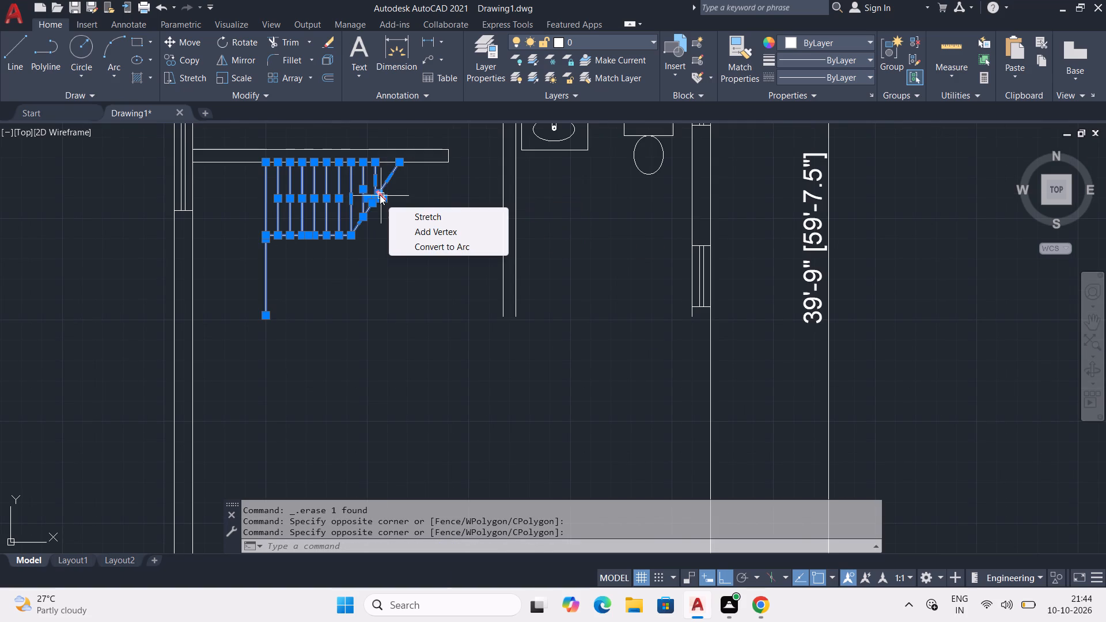
{"action": "key", "text": "Delete"}
{"action": "key", "text": "Delete"}
{"action": "key", "text": "Delete"}
{"action": "key", "text": "Delete"}
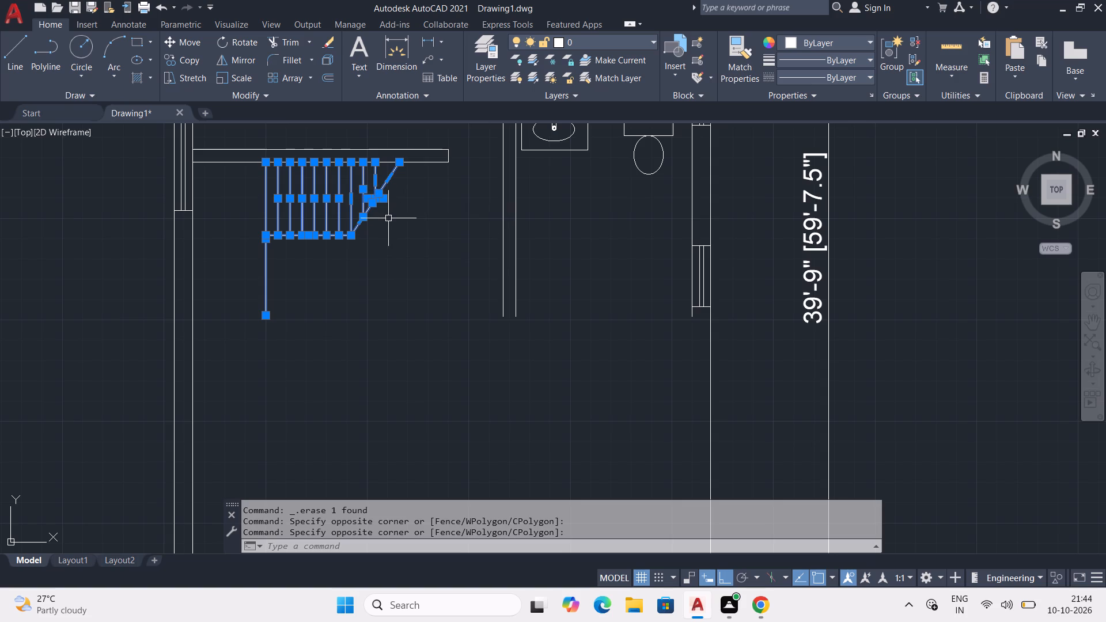
{"action": "key", "text": "Delete"}
Erase the horizontal wall that runs east from the west exterior wall, north of the cleared staircase area.
{"action": "middle_click_drag", "start_coordinate": [395, 208], "coordinate": [379, 356]}
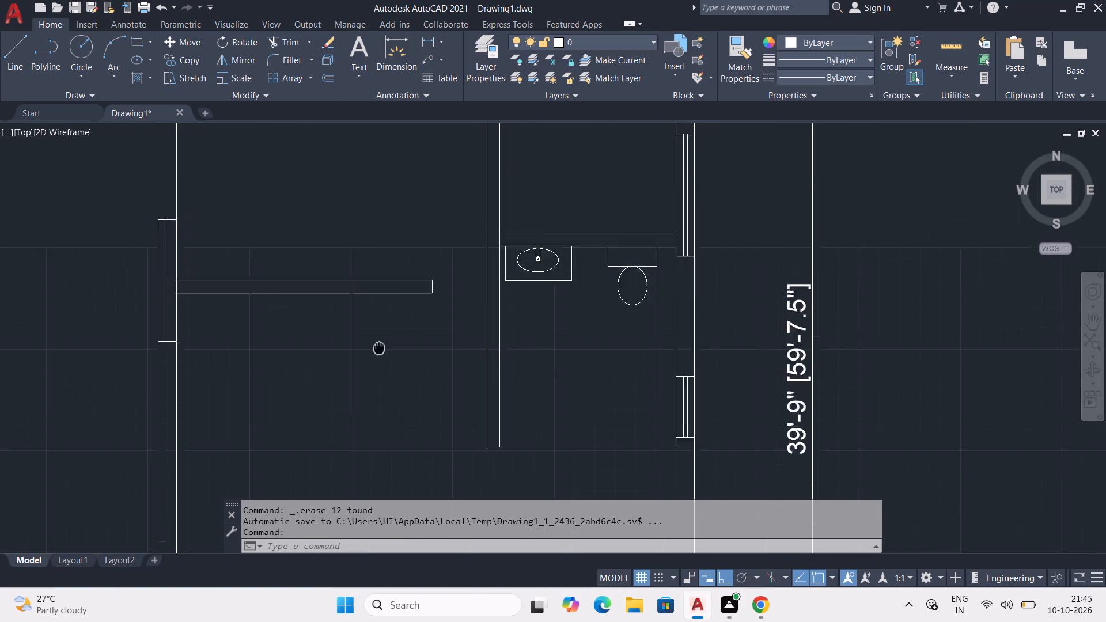
{"action": "middle_click_drag", "start_coordinate": [379, 356], "coordinate": [387, 416]}
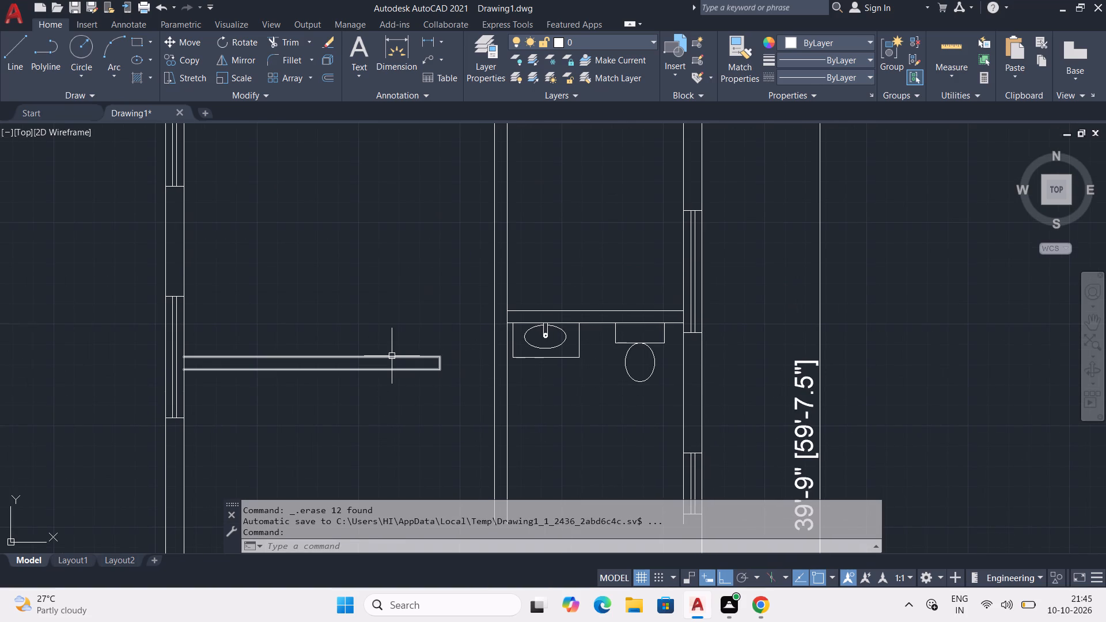
{"action": "left_click", "coordinate": [399, 349]}
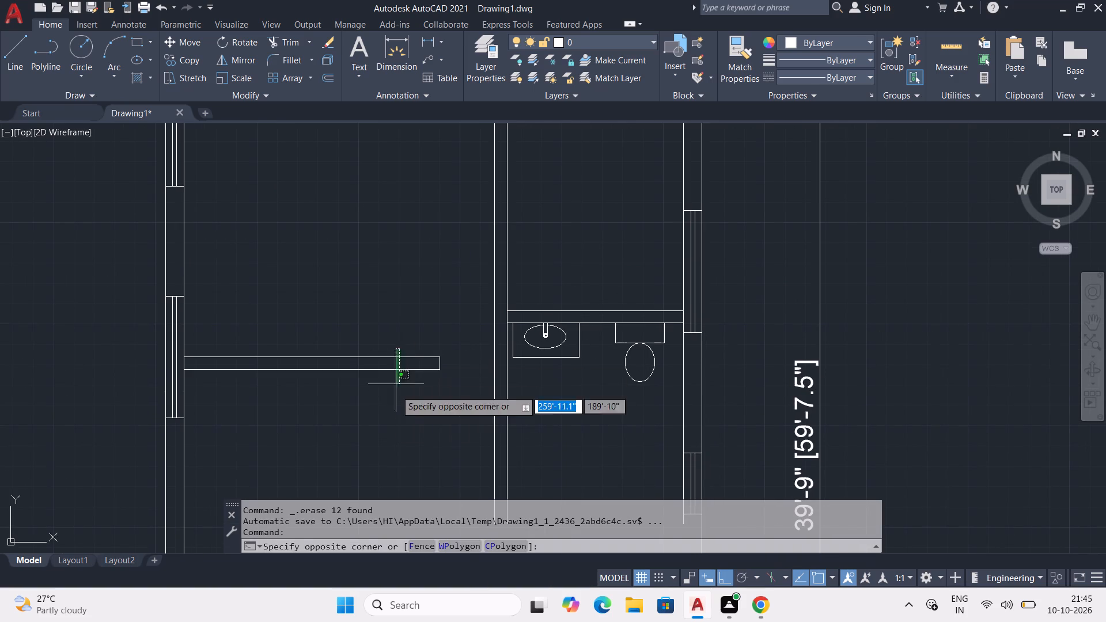
{"action": "left_click", "coordinate": [398, 400]}
{"action": "key", "text": "Delete"}
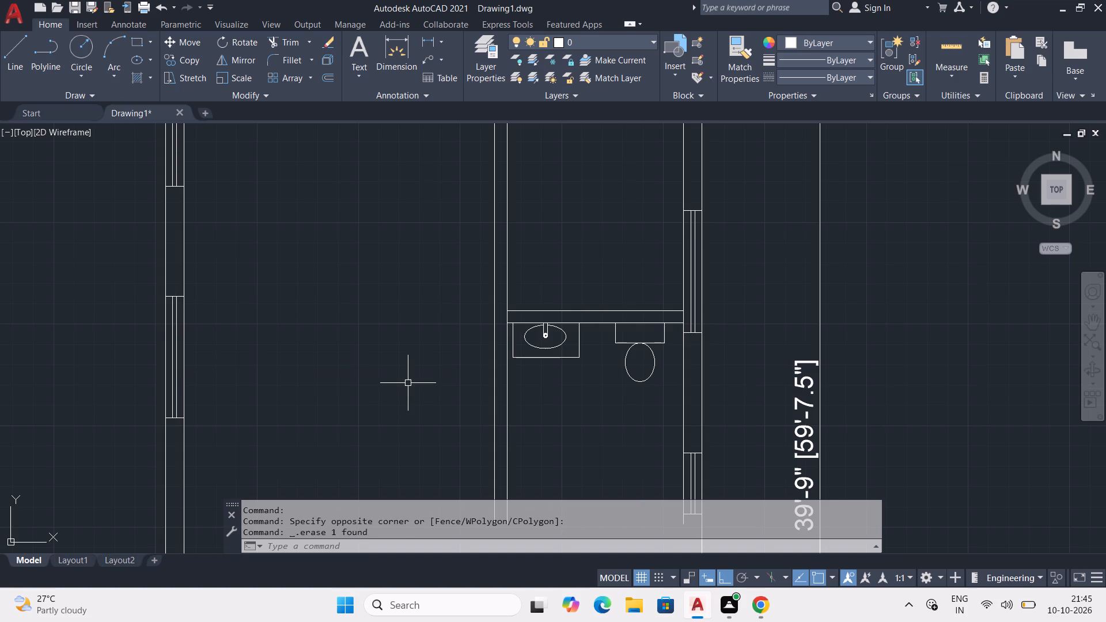
Copy the bathroom washbasin with its counter and tap straight north into the room beyond the bathroom's north wall.
{"action": "scroll", "coordinate": [465, 339], "scroll_direction": "down", "scroll_amount": 2}
{"action": "middle_click_drag", "start_coordinate": [392, 369], "coordinate": [393, 352]}
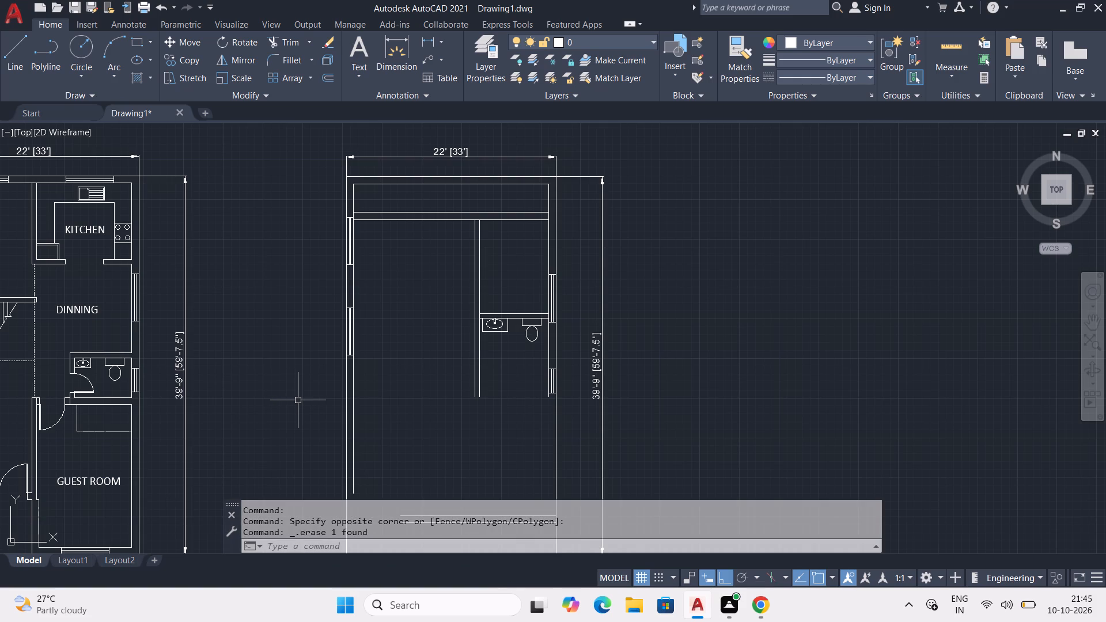
{"action": "scroll", "coordinate": [465, 323], "scroll_direction": "up", "scroll_amount": 2}
{"action": "middle_click_drag", "start_coordinate": [422, 327], "coordinate": [416, 366]}
{"action": "scroll", "coordinate": [419, 350], "scroll_direction": "down", "scroll_amount": 1}
{"action": "scroll", "coordinate": [488, 380], "scroll_direction": "up", "scroll_amount": 2}
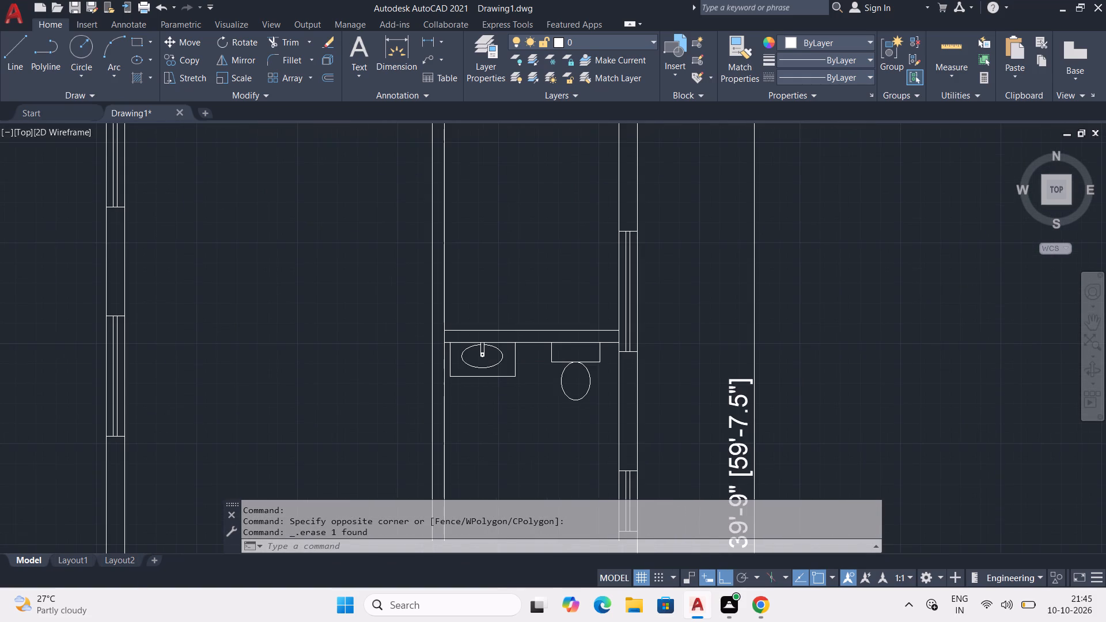
{"action": "middle_click_drag", "start_coordinate": [497, 413], "coordinate": [500, 453]}
{"action": "left_click", "coordinate": [538, 387]}
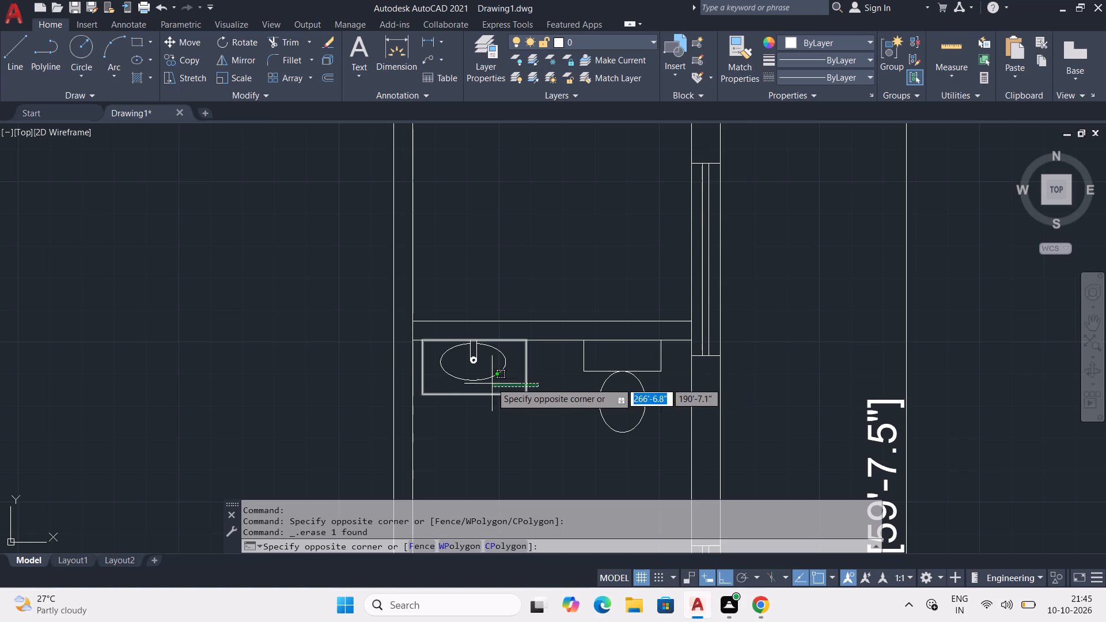
{"action": "left_click", "coordinate": [438, 351]}
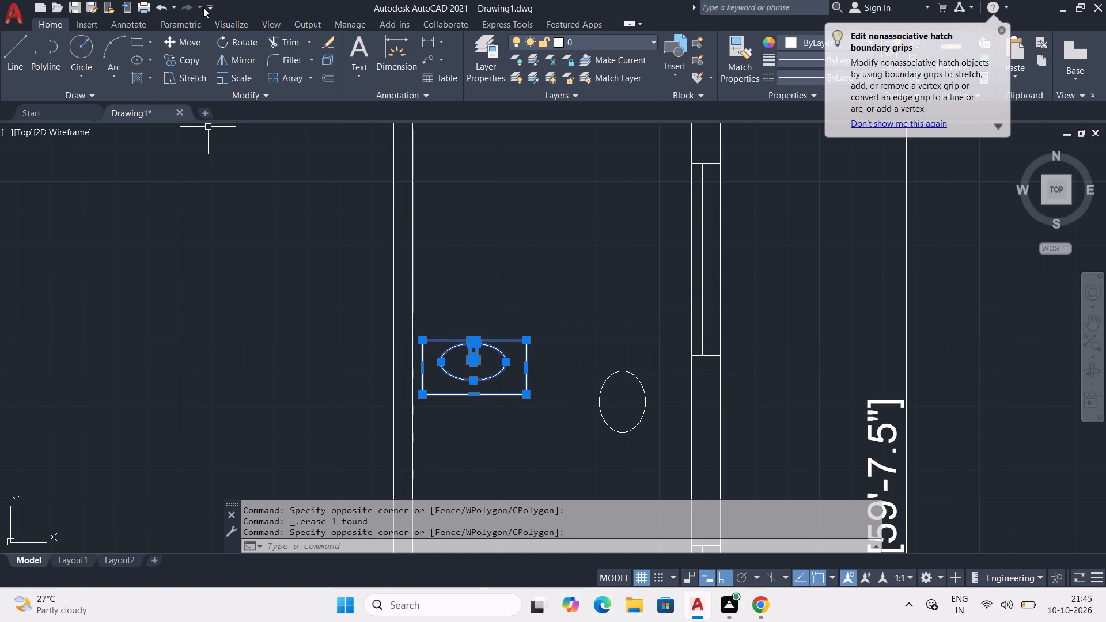
{"action": "left_click", "coordinate": [187, 60]}
{"action": "scroll", "coordinate": [460, 346], "scroll_direction": "up", "scroll_amount": 1}
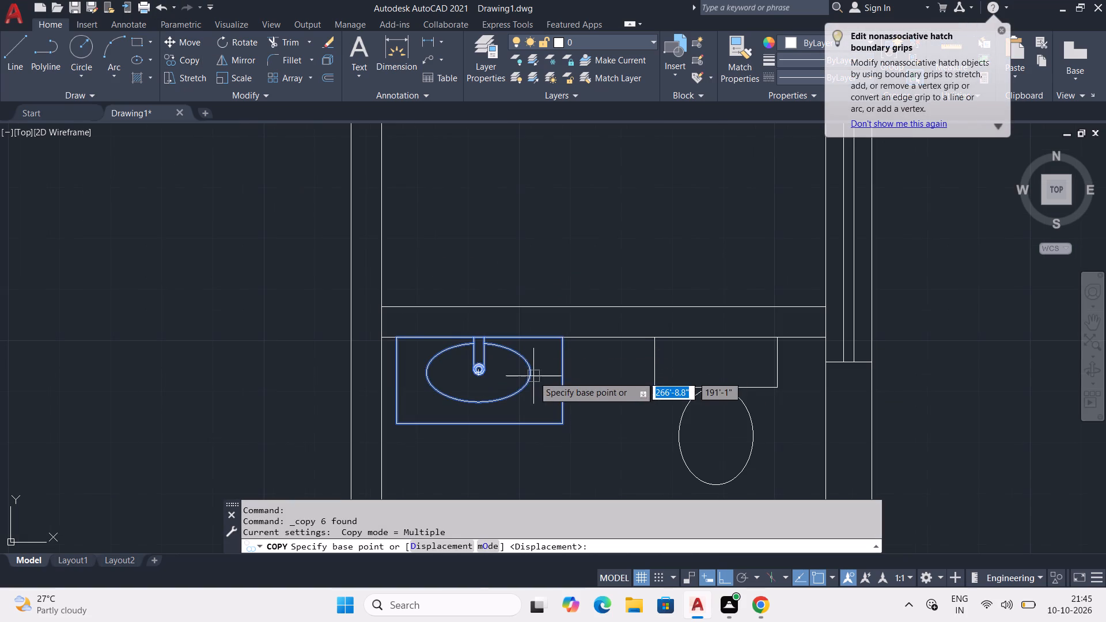
{"action": "left_click", "coordinate": [563, 344]}
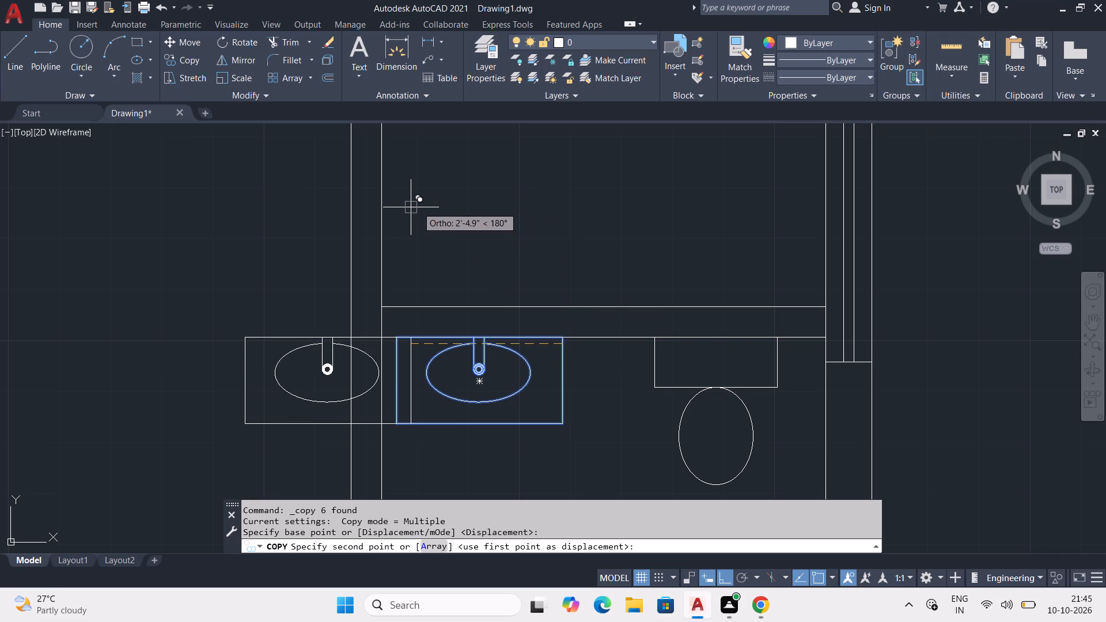
{"action": "left_click", "coordinate": [475, 189]}
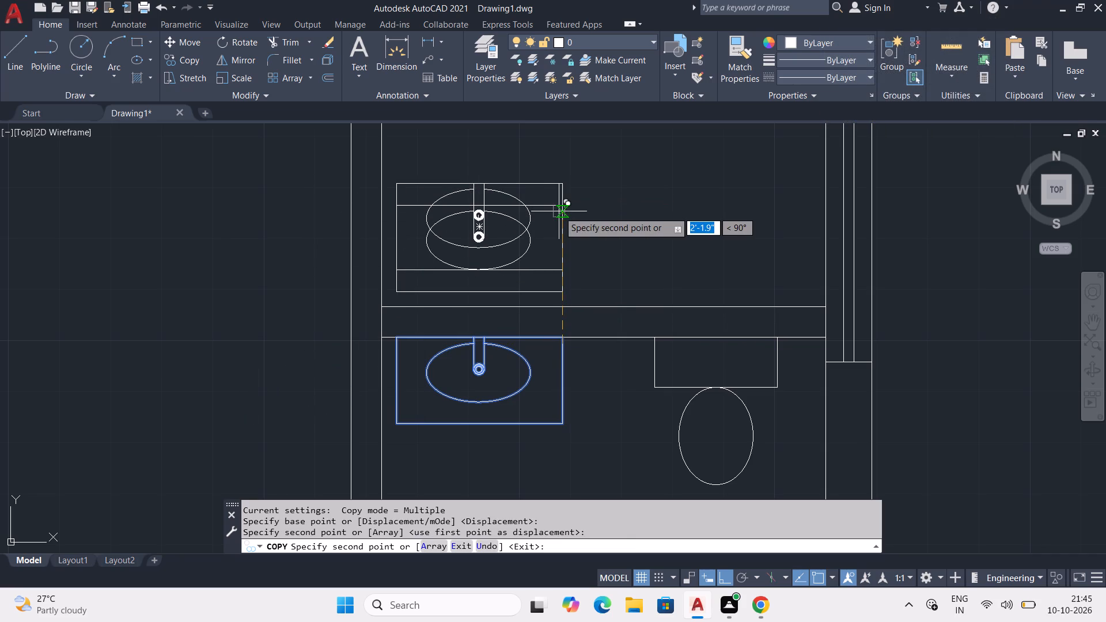
{"action": "right_click", "coordinate": [559, 211]}
{"action": "left_click", "coordinate": [605, 233]}
{"action": "left_click", "coordinate": [594, 218]}
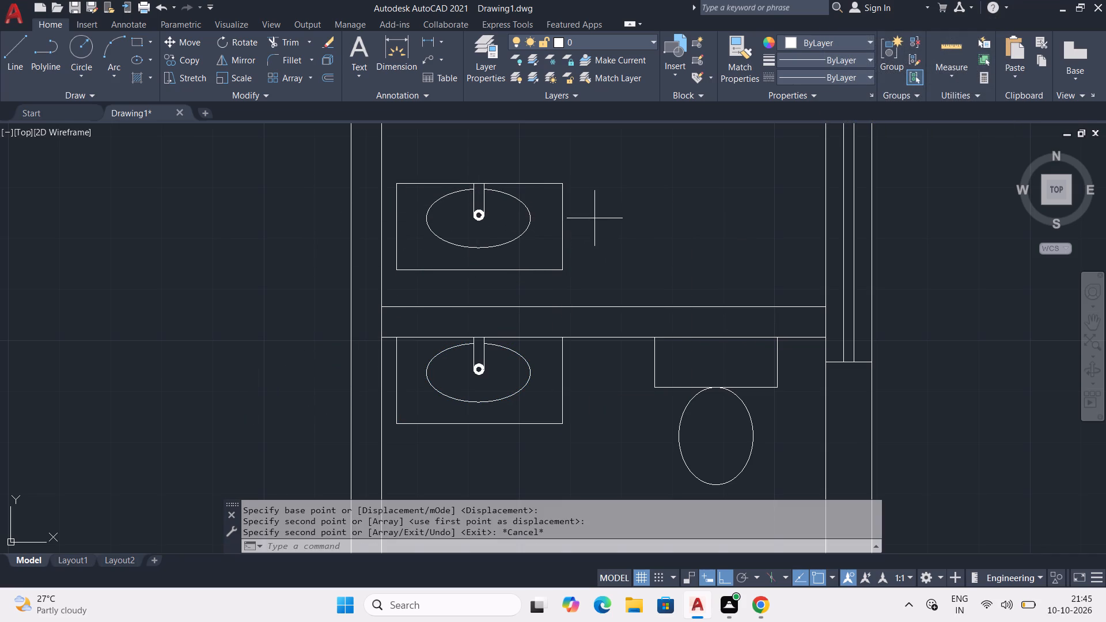
Rotate the copied washbasin 90° counterclockwise about its northeast corner so its tap faces the west partition.
{"action": "left_click", "coordinate": [449, 186]}
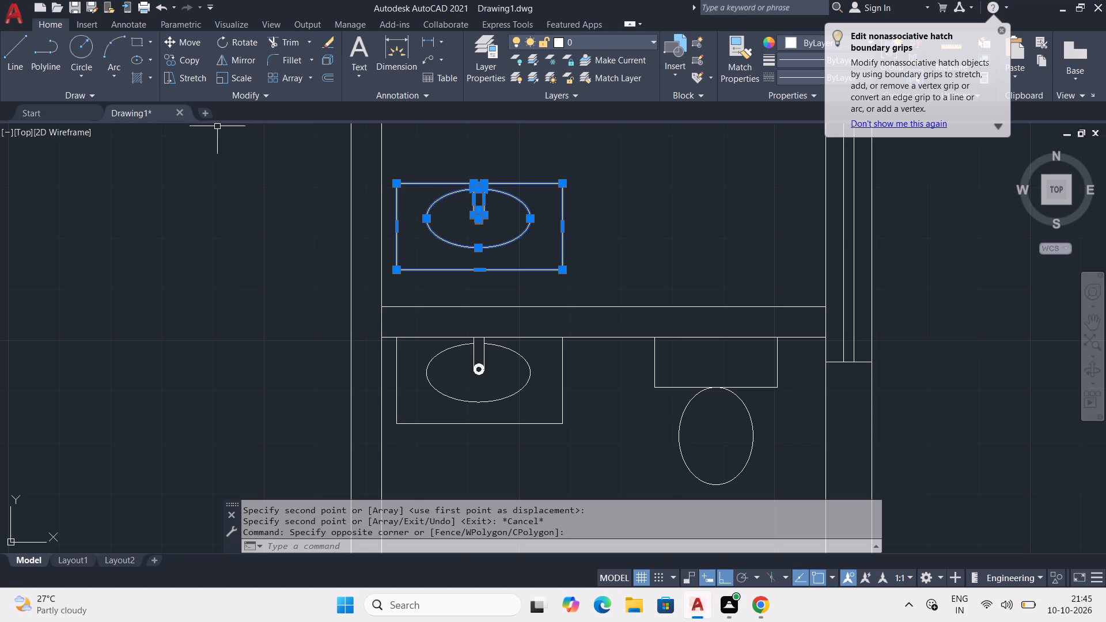
{"action": "middle_click_drag", "start_coordinate": [213, 156], "coordinate": [189, 219]}
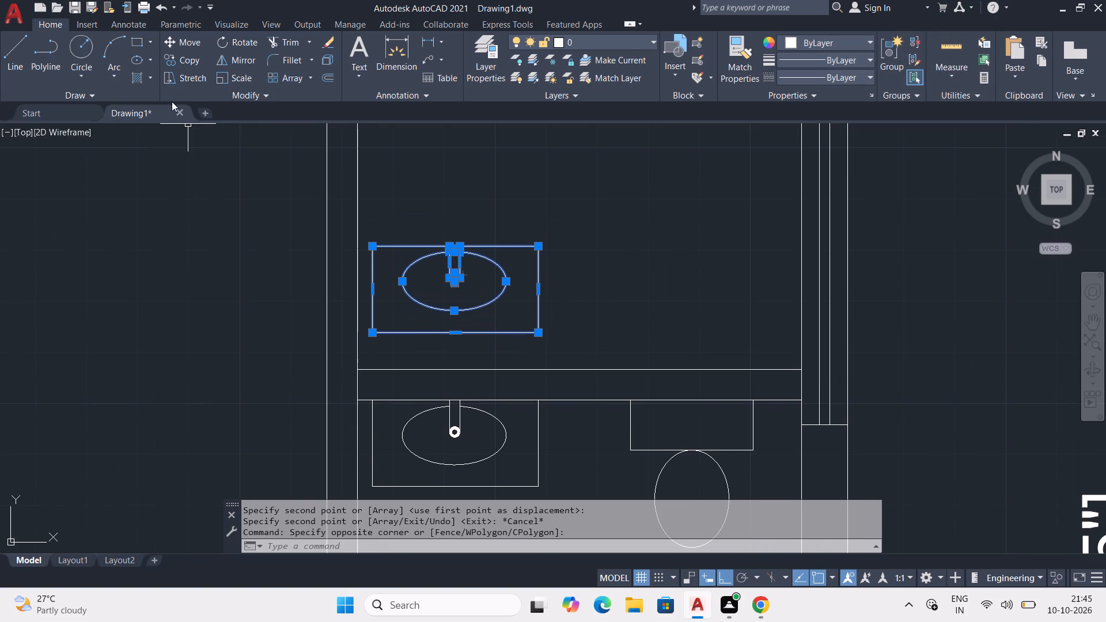
{"action": "left_click", "coordinate": [237, 45]}
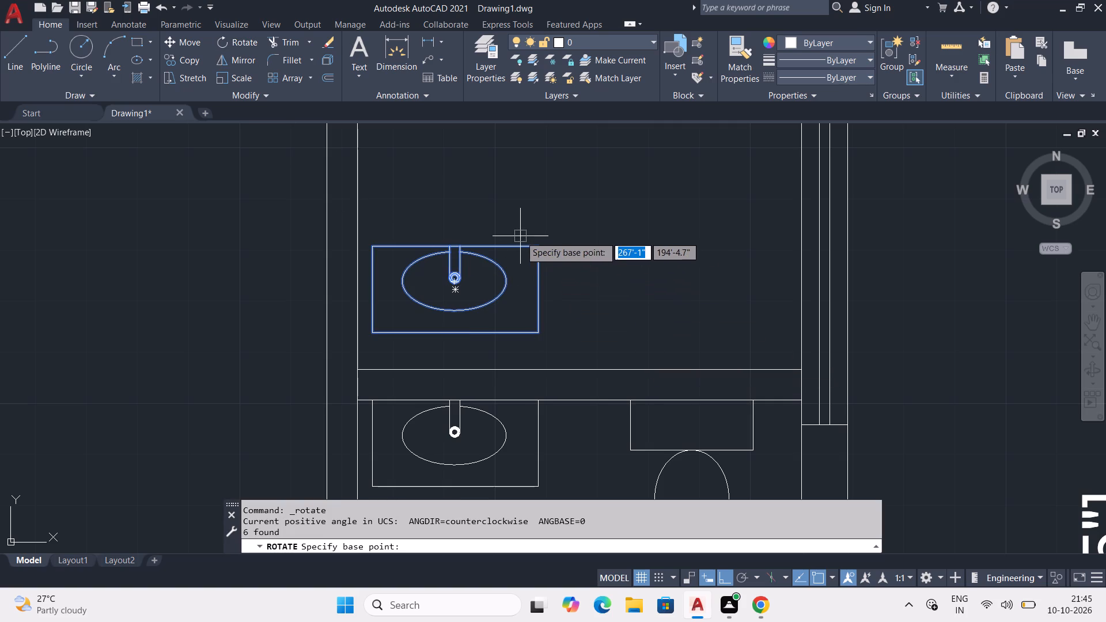
{"action": "left_click", "coordinate": [538, 242]}
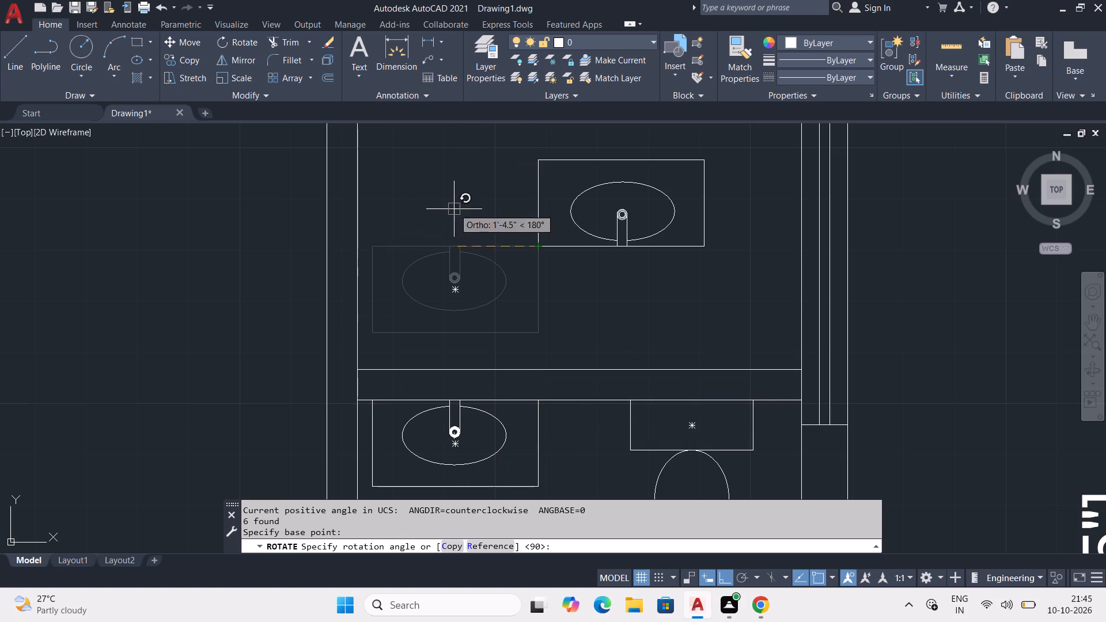
{"action": "left_click", "coordinate": [582, 154]}
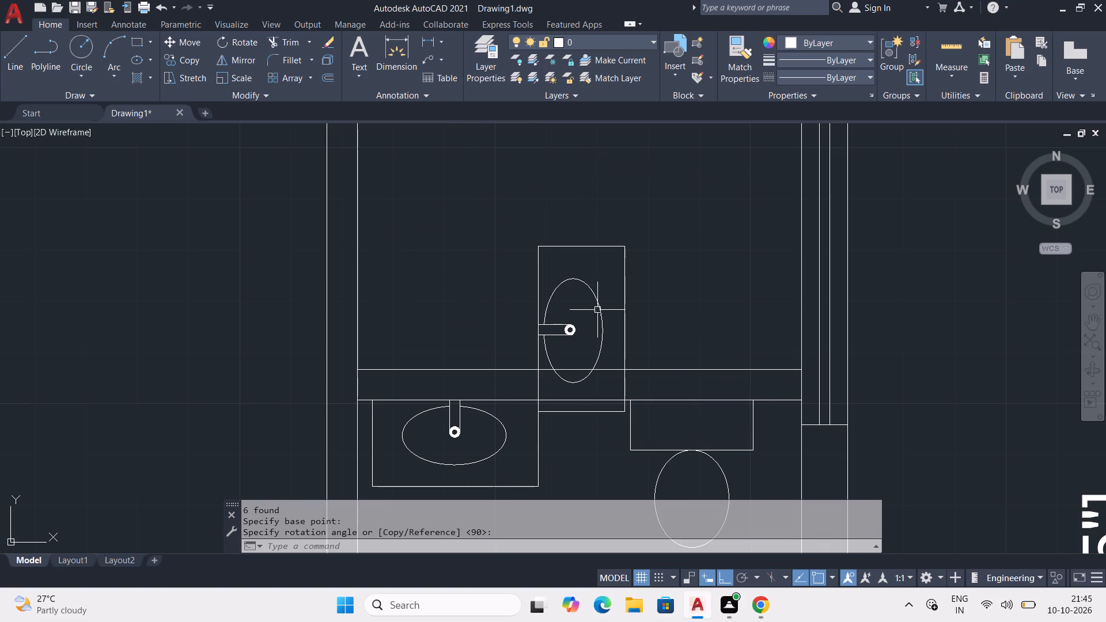
Move the rotated washbasin by its southwest corner, with ortho off, into the corner where the west partition meets the bathroom's north wall.
{"action": "left_click_drag", "start_coordinate": [647, 309], "coordinate": [640, 308]}
{"action": "left_click", "coordinate": [503, 305]}
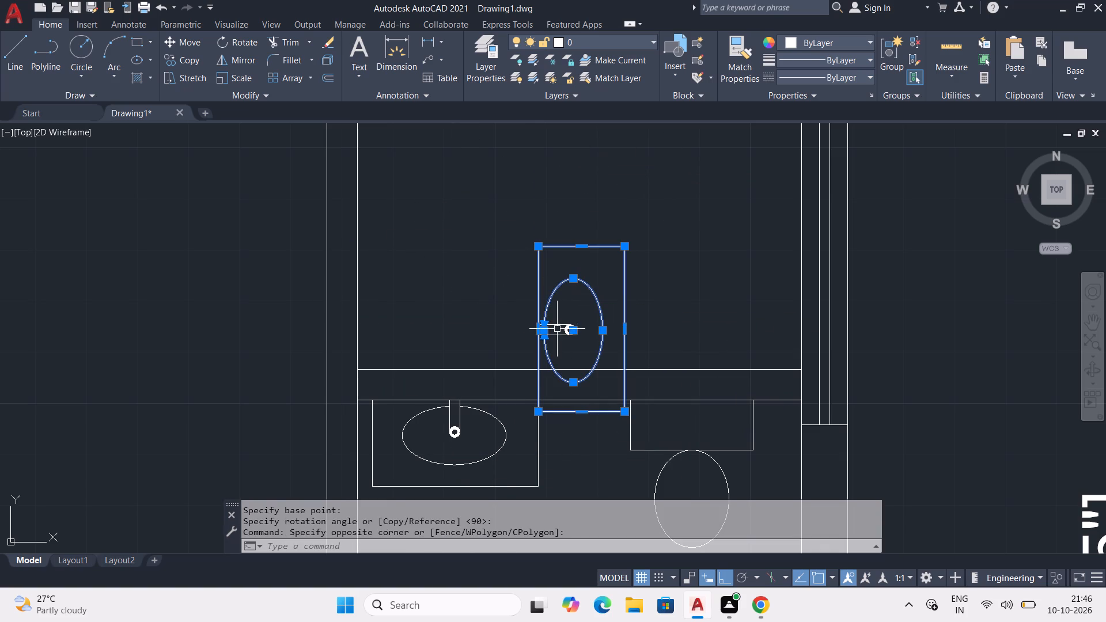
{"action": "scroll", "coordinate": [557, 329], "scroll_direction": "up", "scroll_amount": 3}
{"action": "left_click_drag", "start_coordinate": [584, 299], "coordinate": [583, 308]}
{"action": "left_click_drag", "start_coordinate": [574, 380], "coordinate": [588, 380]}
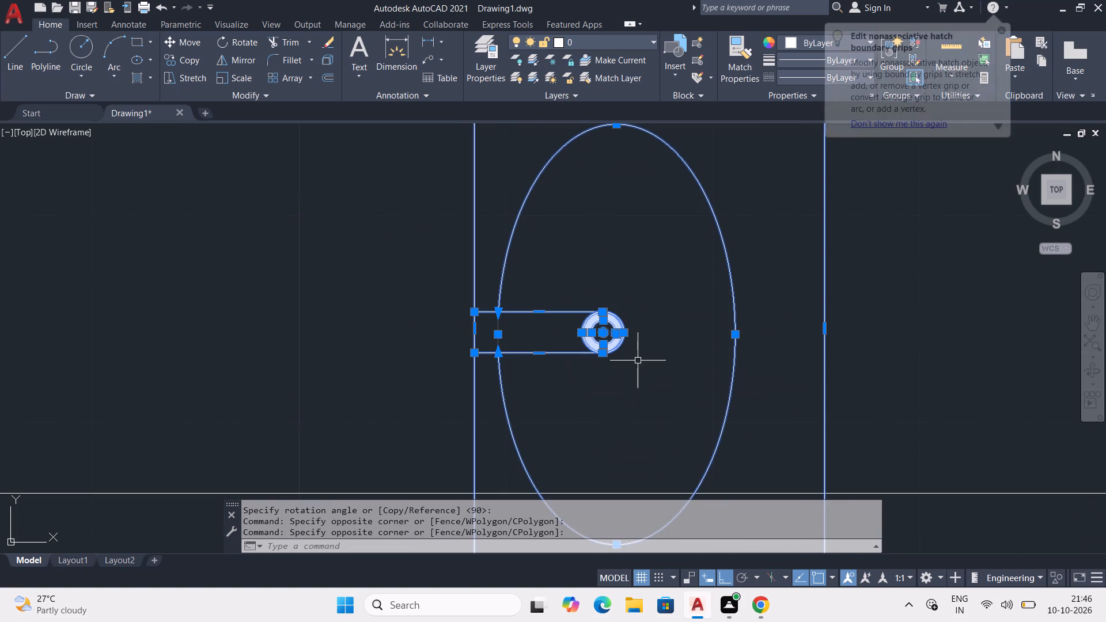
{"action": "left_click", "coordinate": [638, 361]}
{"action": "scroll", "coordinate": [647, 373], "scroll_direction": "down", "scroll_amount": 2}
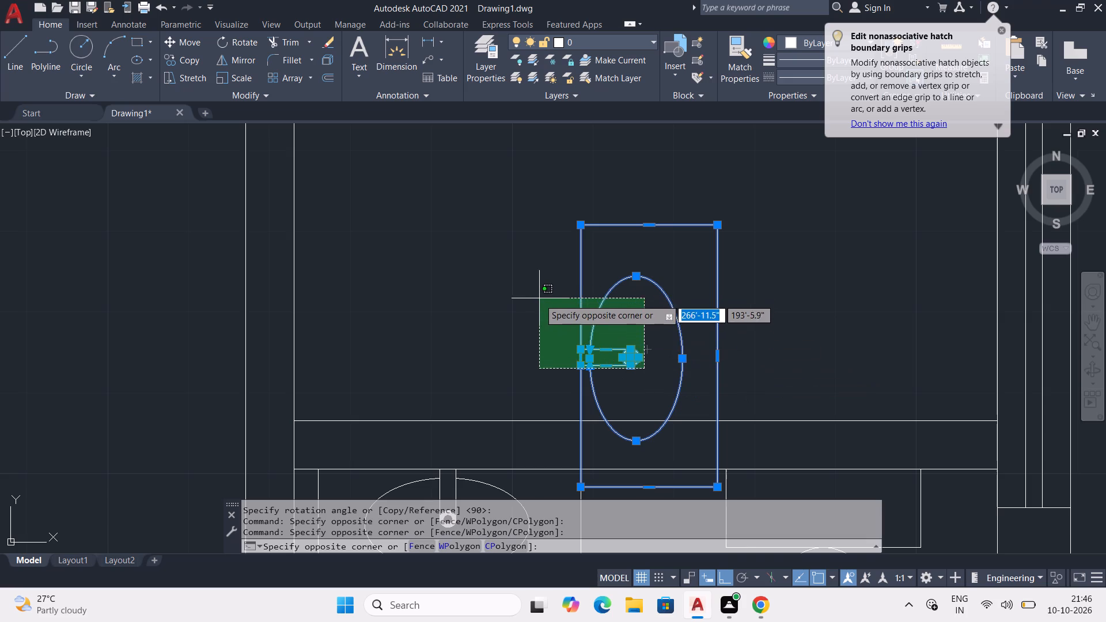
{"action": "left_click", "coordinate": [544, 309]}
{"action": "left_click", "coordinate": [190, 45]}
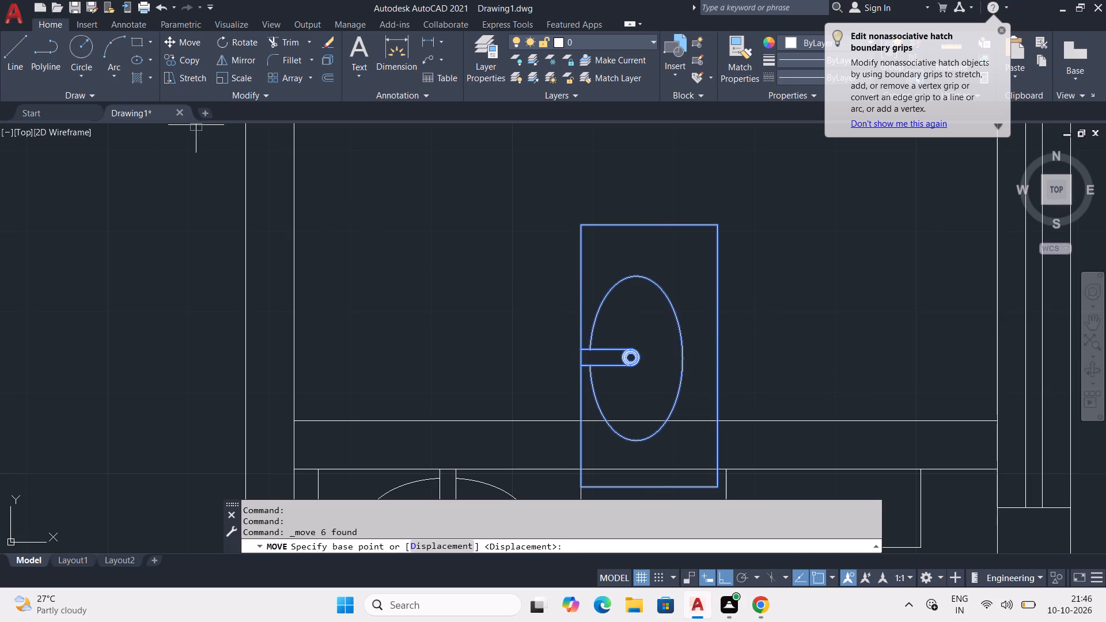
{"action": "middle_click_drag", "start_coordinate": [392, 243], "coordinate": [390, 183]}
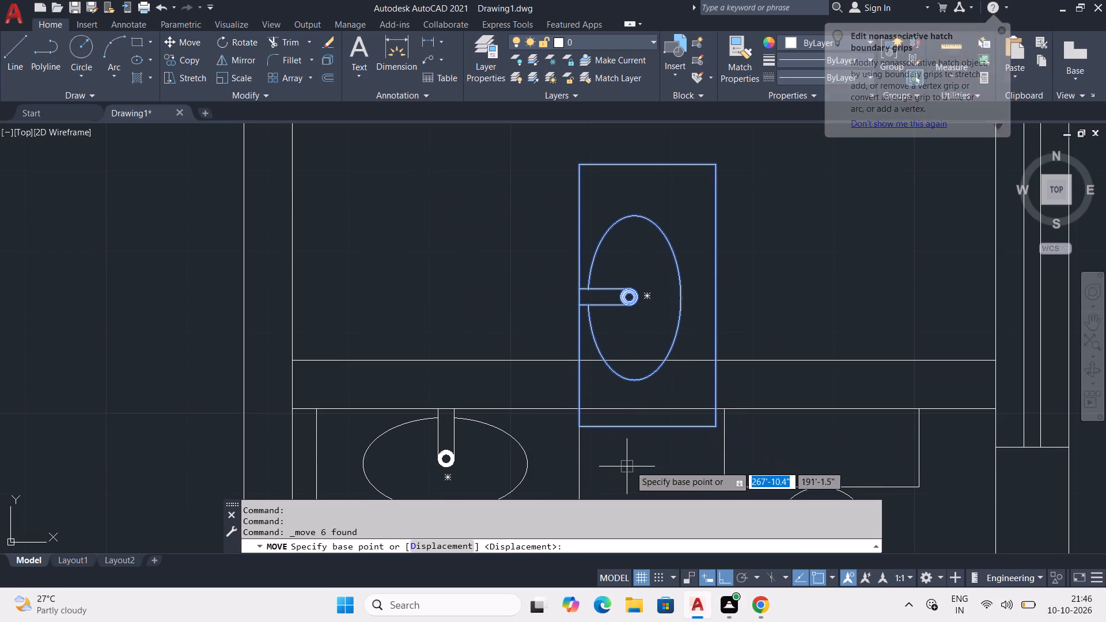
{"action": "middle_click_drag", "start_coordinate": [630, 460], "coordinate": [615, 393]}
{"action": "left_click", "coordinate": [567, 363]}
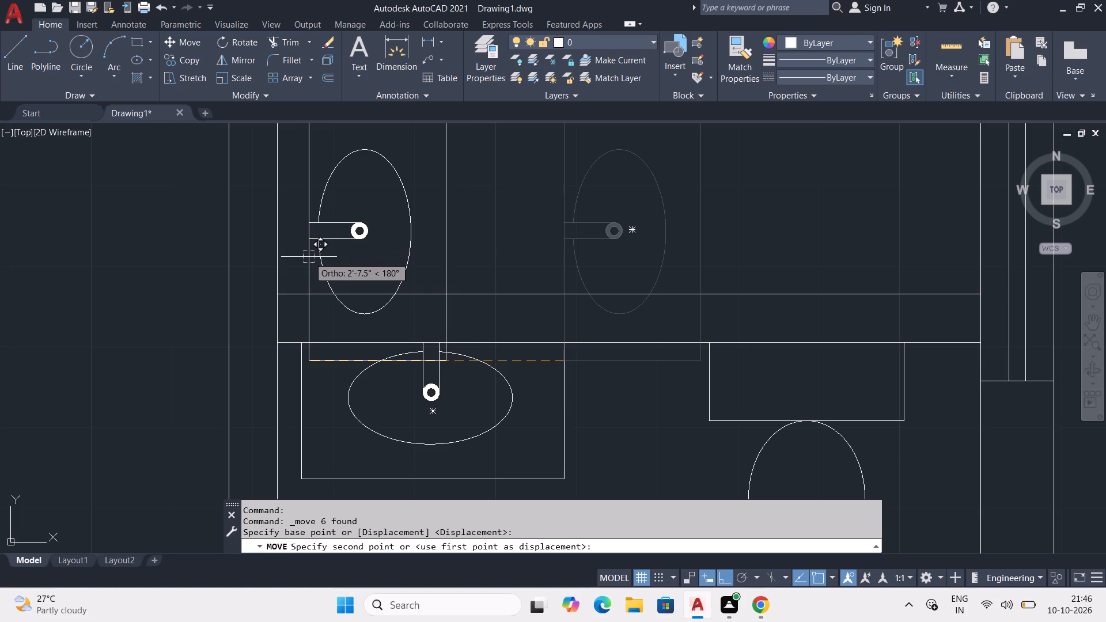
{"action": "key", "text": "F8"}
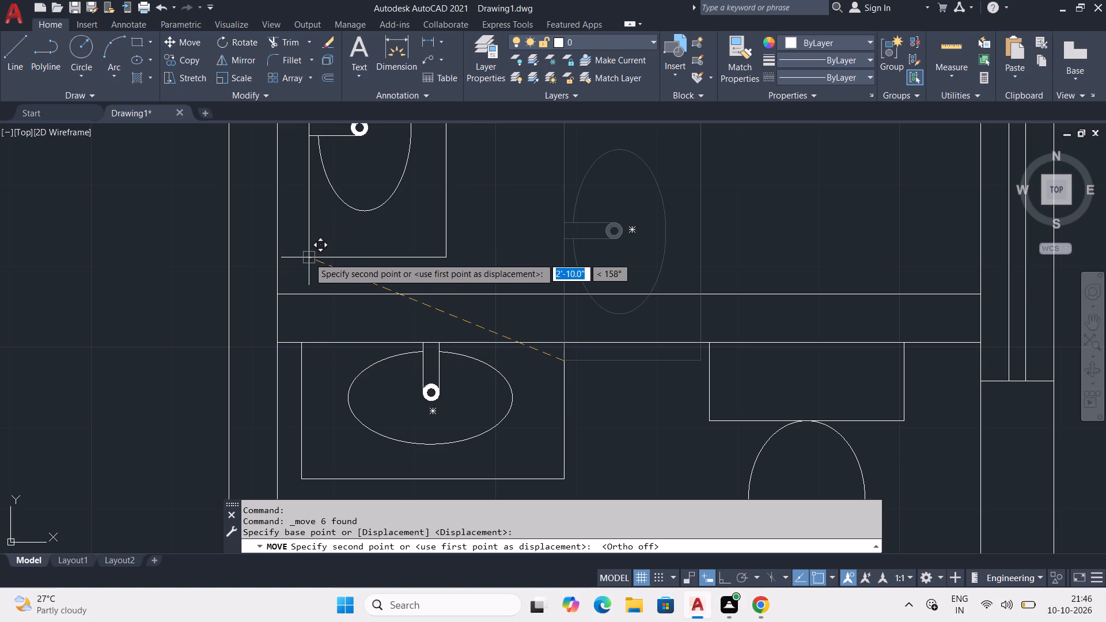
{"action": "scroll", "coordinate": [307, 283], "scroll_direction": "up", "scroll_amount": 1}
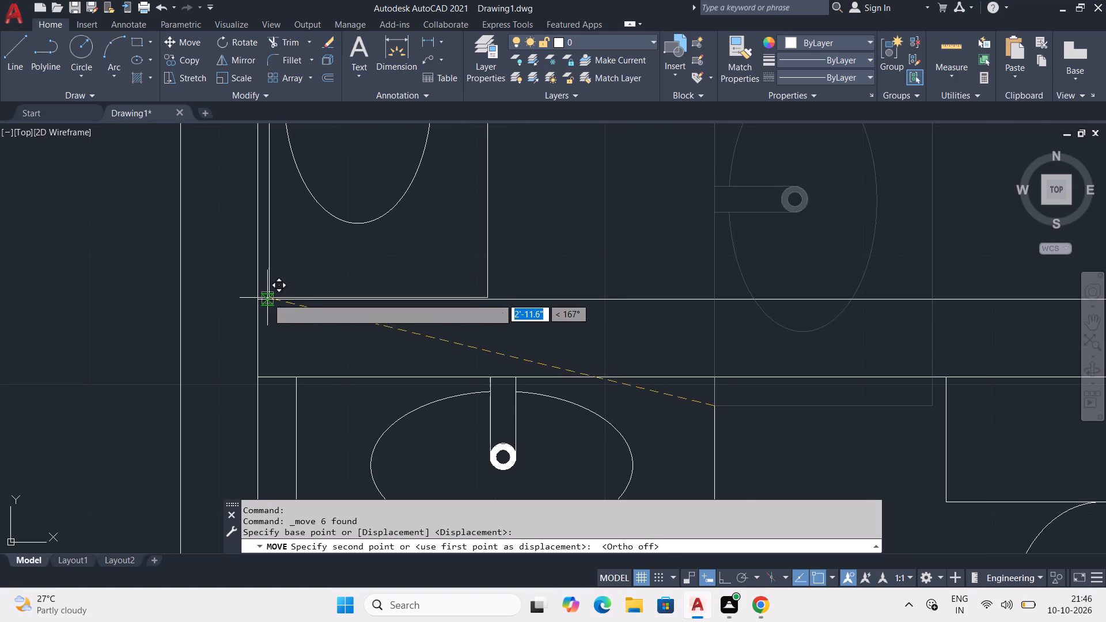
{"action": "left_click", "coordinate": [258, 298]}
{"action": "scroll", "coordinate": [528, 289], "scroll_direction": "down", "scroll_amount": 2}
{"action": "scroll", "coordinate": [642, 370], "scroll_direction": "down", "scroll_amount": 1}
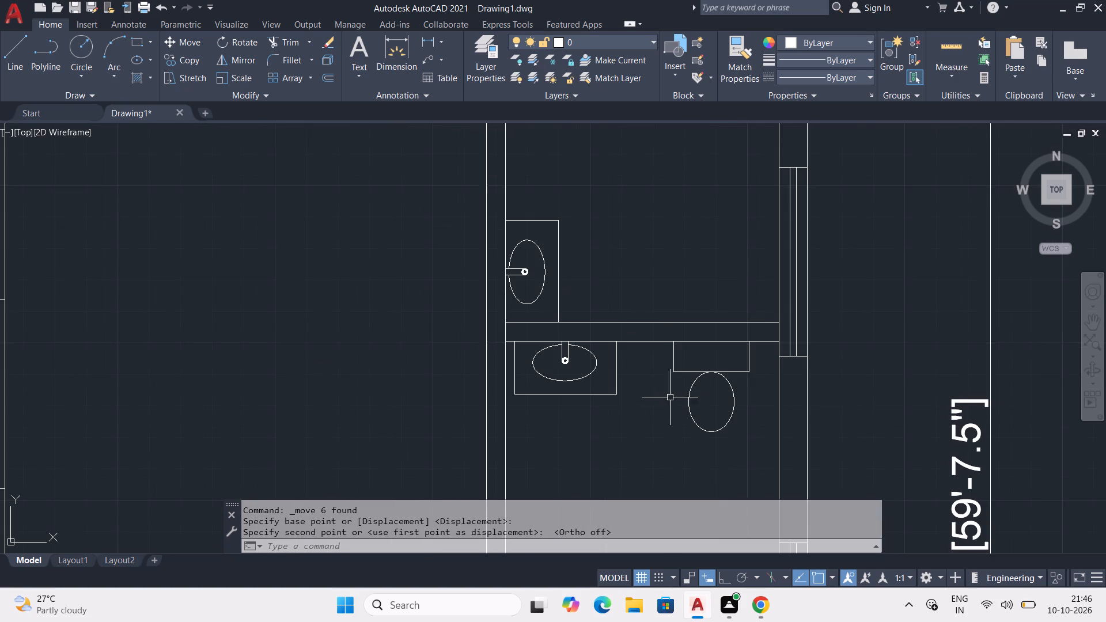
Copy the bathroom toilet by its northeast corner into the room north of it, against the east exterior wall's inner face.
{"action": "middle_click_drag", "start_coordinate": [680, 402], "coordinate": [637, 419]}
{"action": "left_click", "coordinate": [700, 454]}
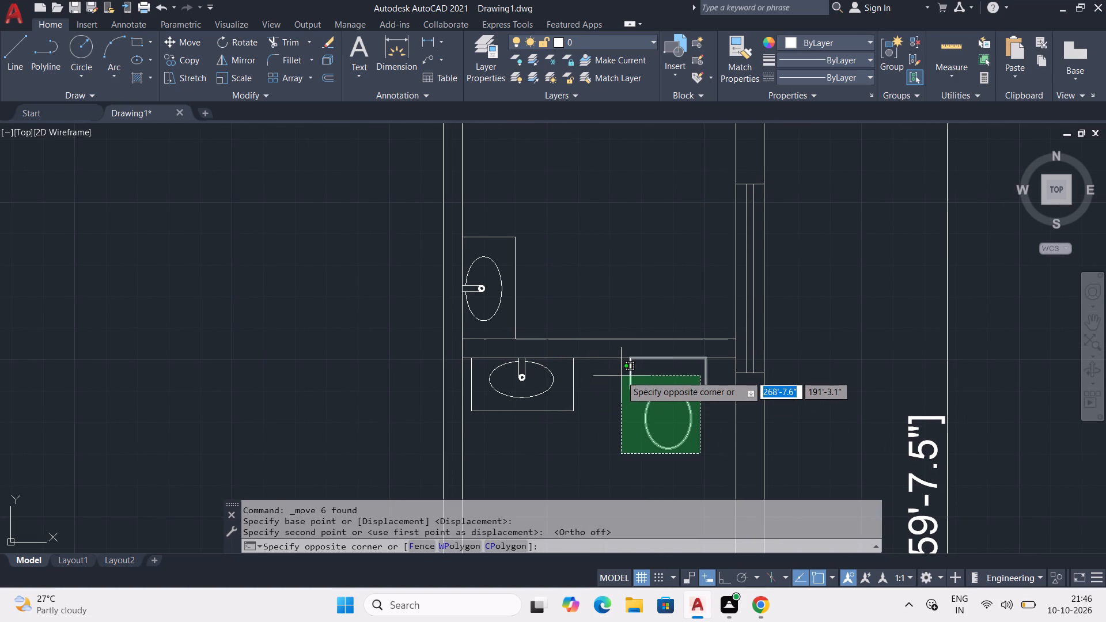
{"action": "left_click", "coordinate": [621, 375]}
{"action": "middle_click_drag", "start_coordinate": [315, 174], "coordinate": [292, 257]}
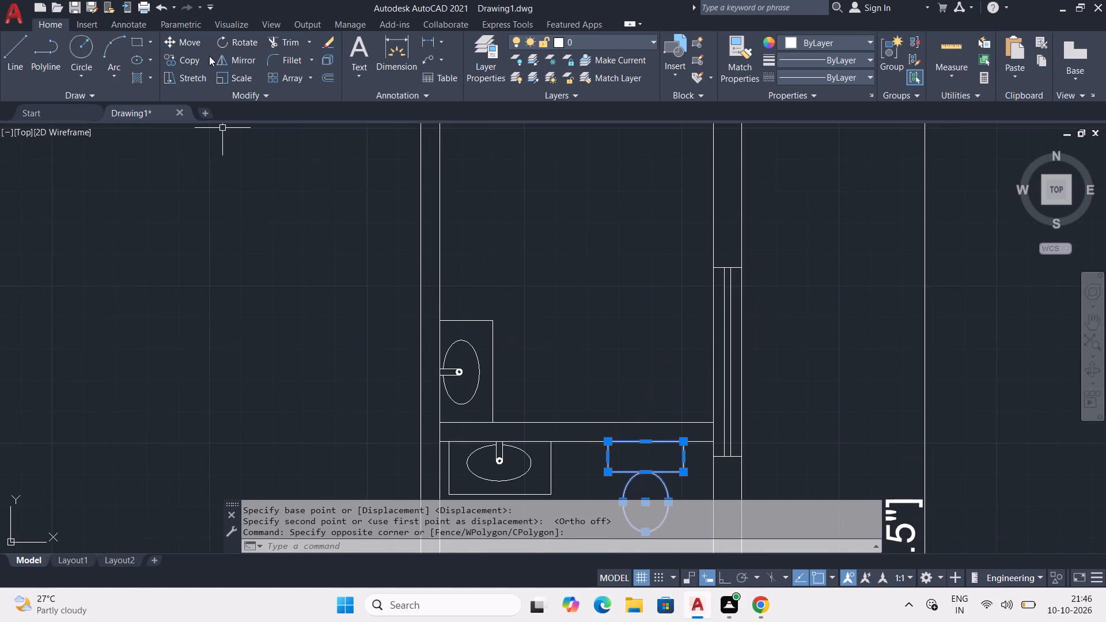
{"action": "left_click", "coordinate": [189, 62]}
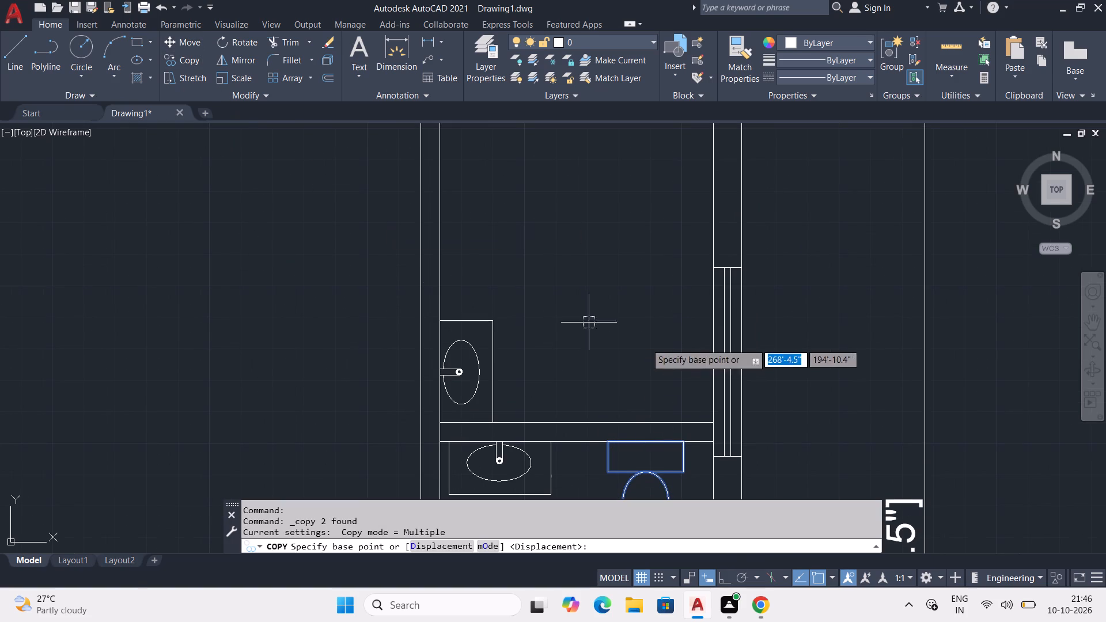
{"action": "left_click", "coordinate": [684, 441]}
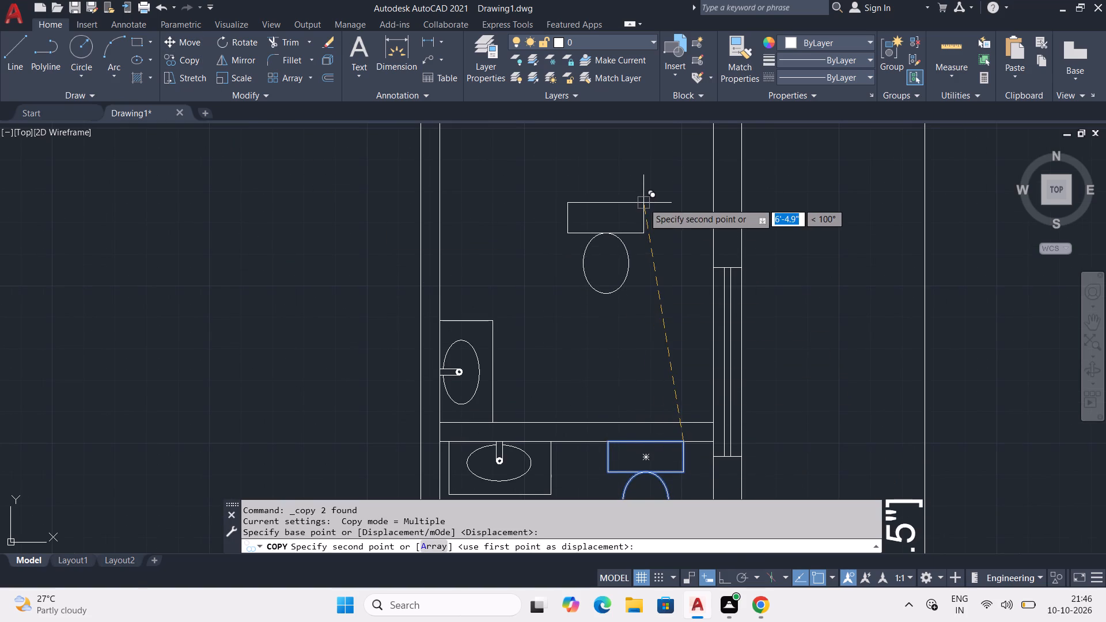
{"action": "middle_click_drag", "start_coordinate": [643, 206], "coordinate": [630, 390]}
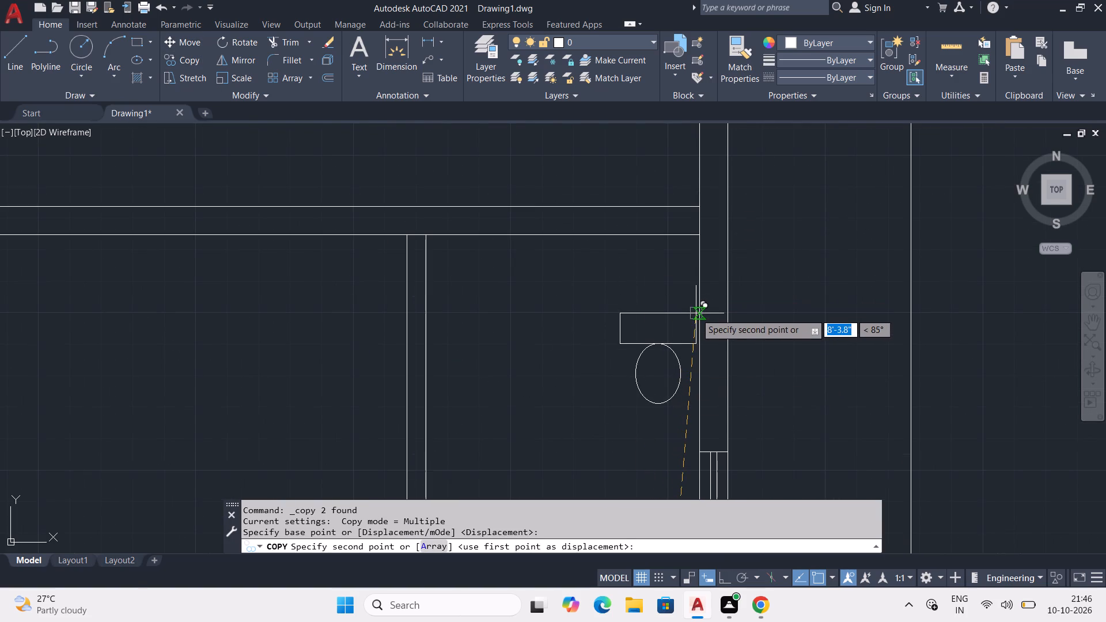
{"action": "left_click", "coordinate": [696, 313]}
{"action": "right_click", "coordinate": [630, 317]}
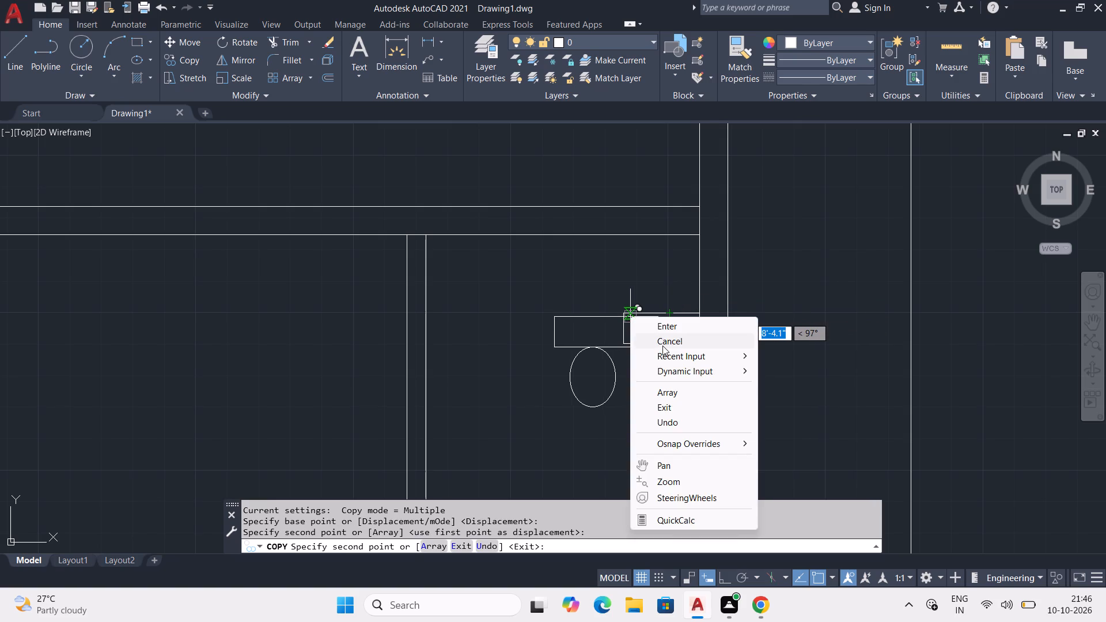
{"action": "left_click", "coordinate": [662, 346]}
Rotate the copied toilet 90° clockwise about its northwest corner, with ortho on, so its bowl faces west.
{"action": "left_click", "coordinate": [656, 320]}
{"action": "left_click_drag", "start_coordinate": [647, 290], "coordinate": [652, 423]}
{"action": "left_click_drag", "start_coordinate": [653, 421], "coordinate": [654, 414]}
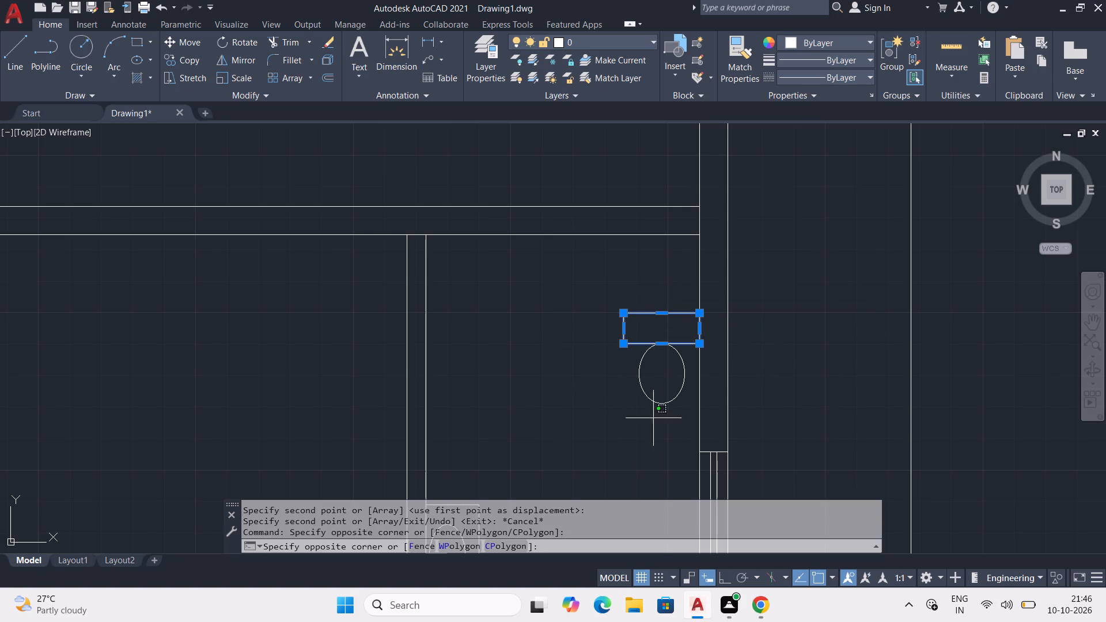
{"action": "left_click_drag", "start_coordinate": [654, 414], "coordinate": [655, 393]}
{"action": "left_click", "coordinate": [650, 372]}
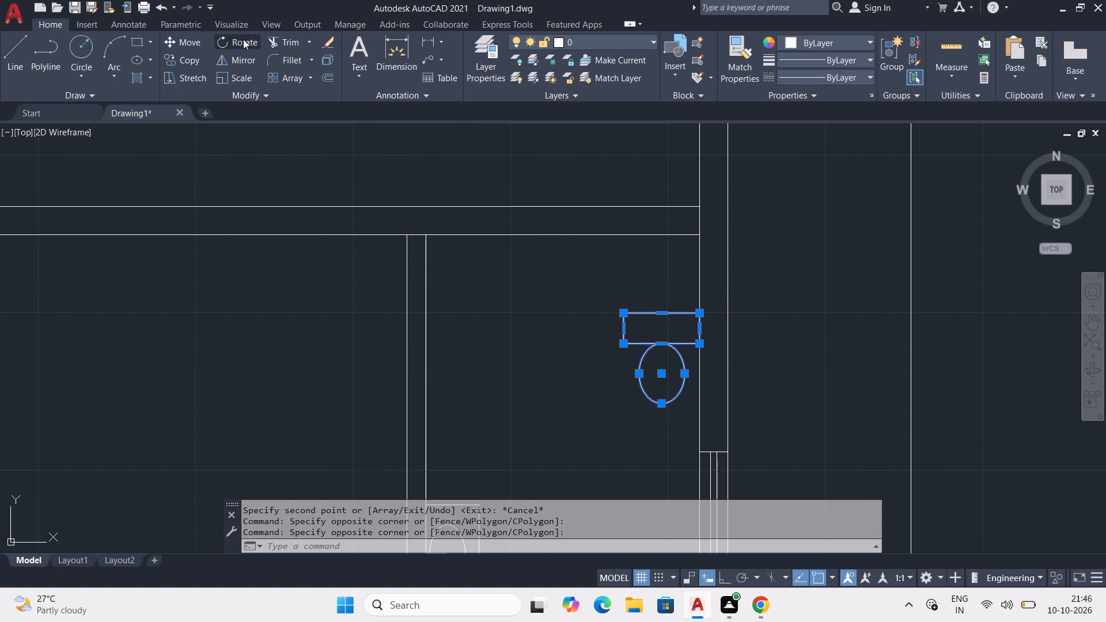
{"action": "left_click", "coordinate": [243, 39]}
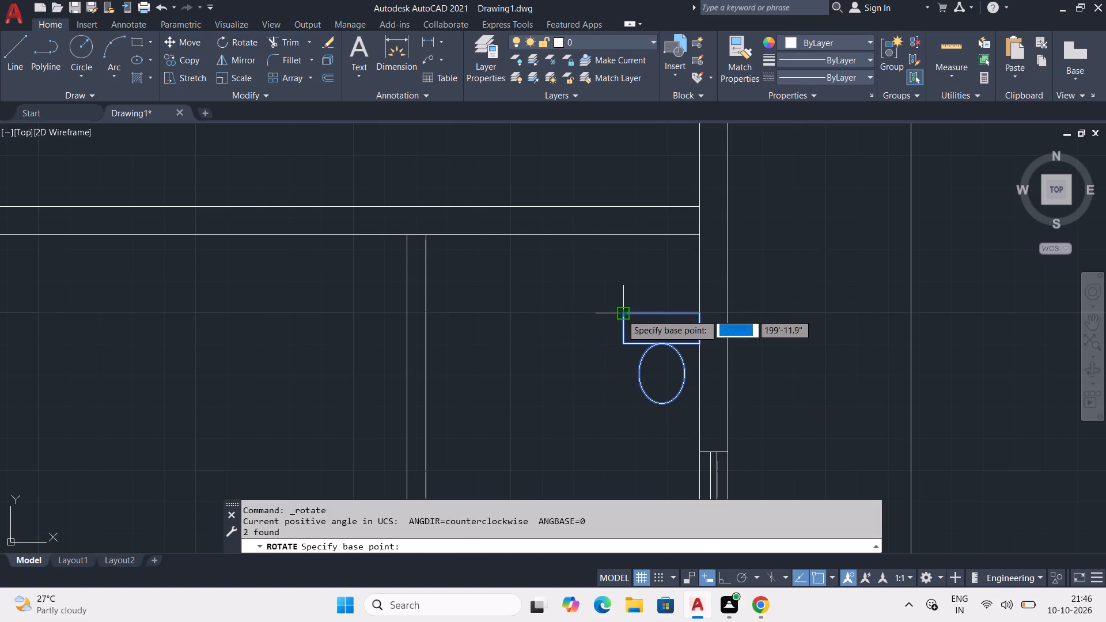
{"action": "left_click", "coordinate": [622, 314]}
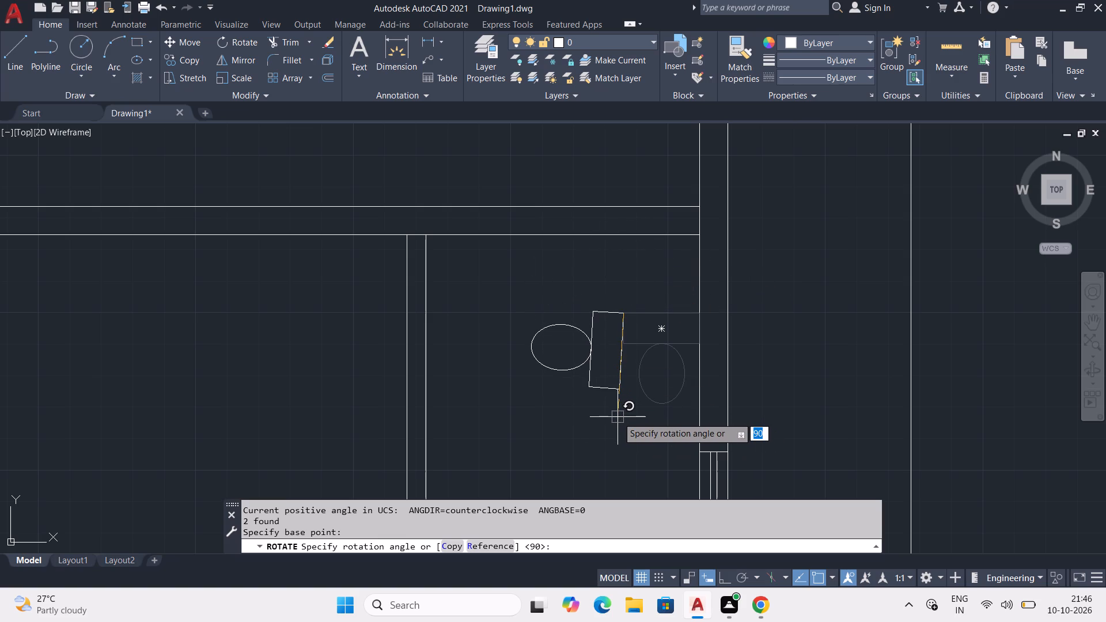
{"action": "key", "text": "F8"}
{"action": "left_click", "coordinate": [623, 418]}
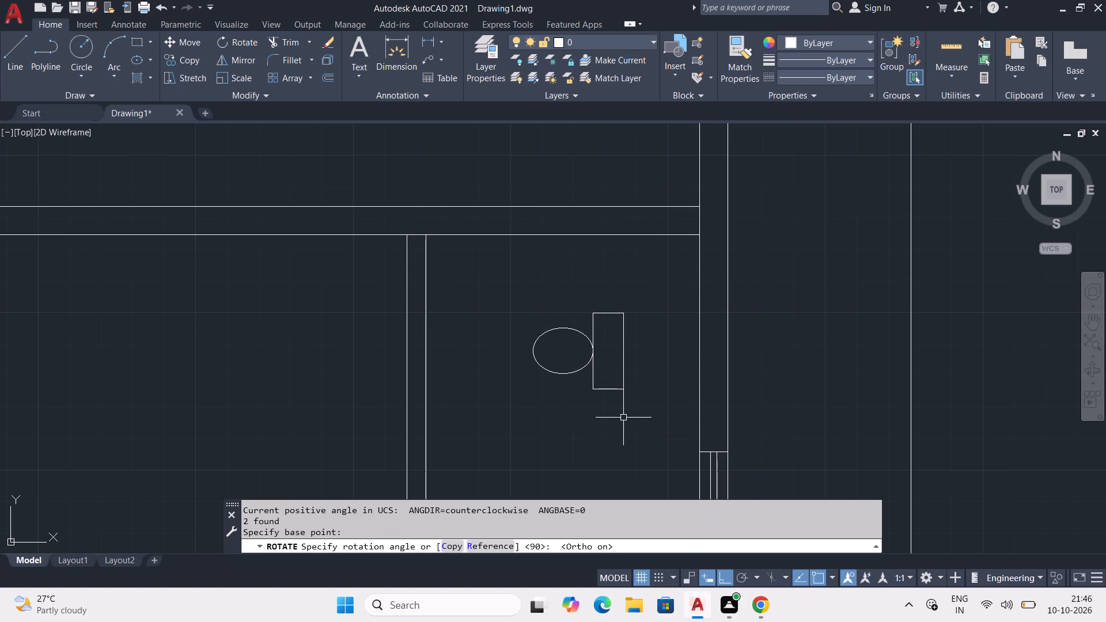
Move the rotated toilet by its northeast corner onto the east exterior wall, slightly south of the room's north wall.
{"action": "left_click", "coordinate": [650, 316]}
{"action": "left_click", "coordinate": [541, 385]}
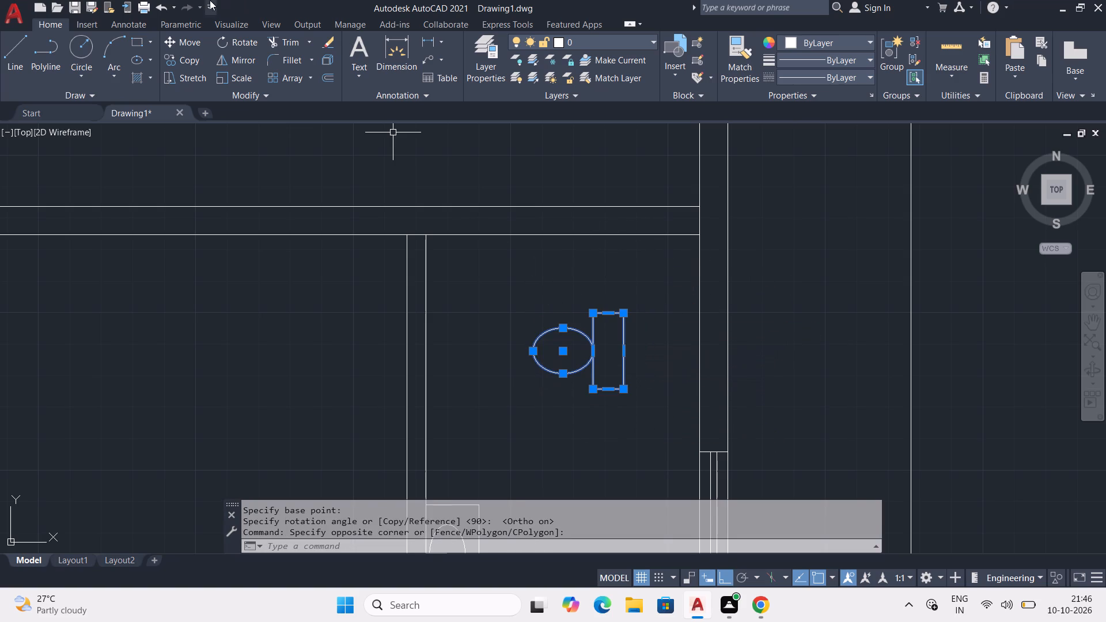
{"action": "left_click", "coordinate": [187, 44]}
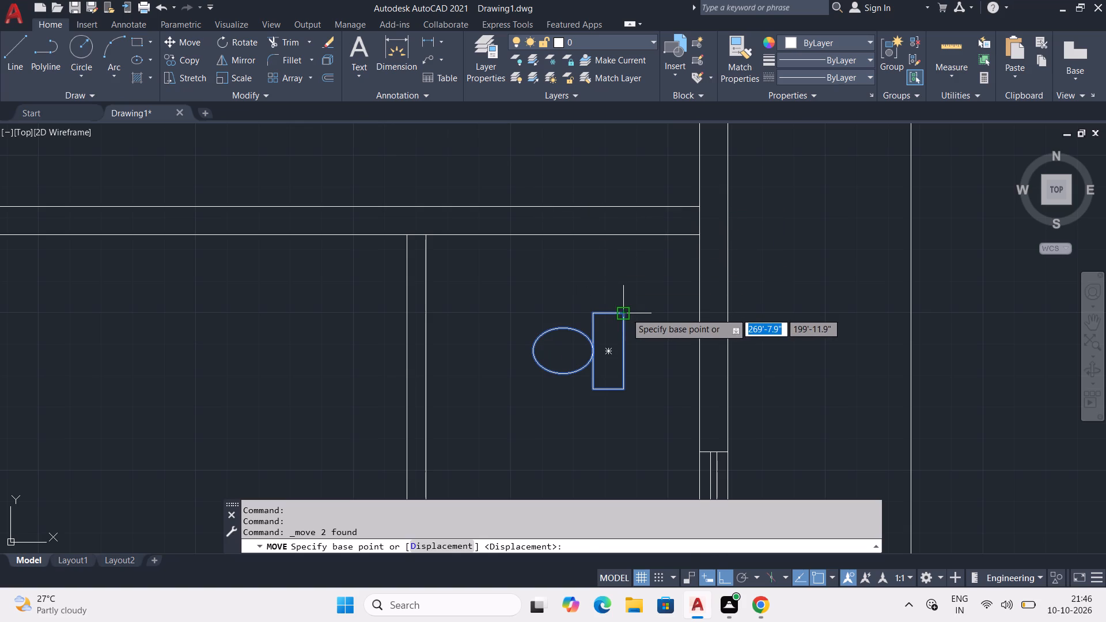
{"action": "left_click", "coordinate": [626, 313]}
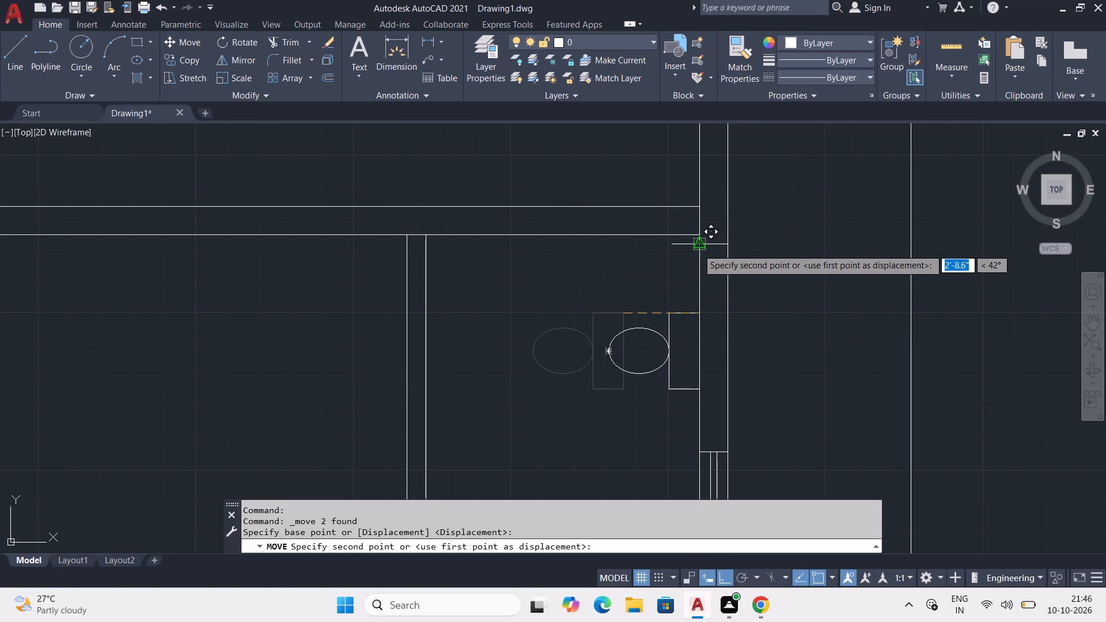
{"action": "left_click", "coordinate": [696, 271]}
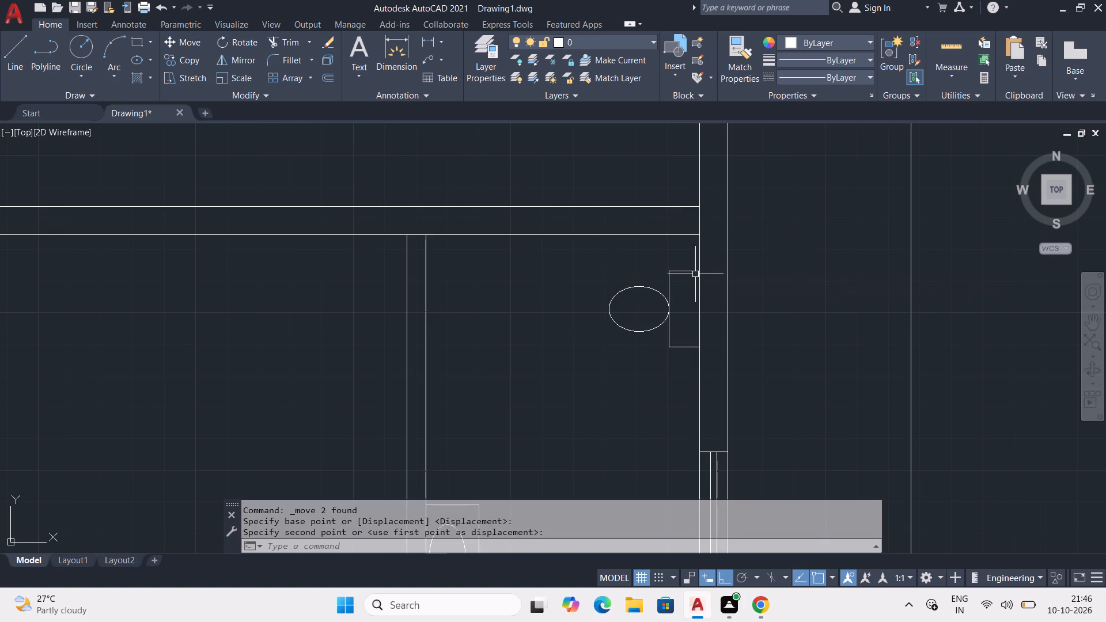
Move the original bathroom washbasin with its counter and tap 3" west, into the corner with the west partition.
{"action": "scroll", "coordinate": [597, 357], "scroll_direction": "down", "scroll_amount": 1}
{"action": "middle_click_drag", "start_coordinate": [601, 408], "coordinate": [569, 230]}
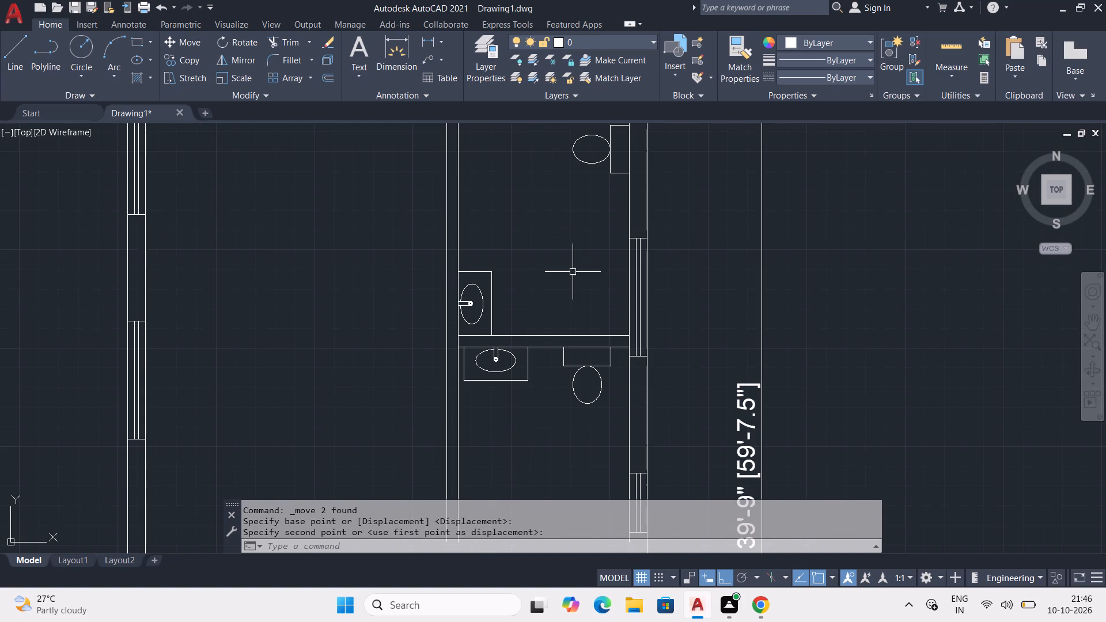
{"action": "middle_click_drag", "start_coordinate": [516, 420], "coordinate": [522, 372]}
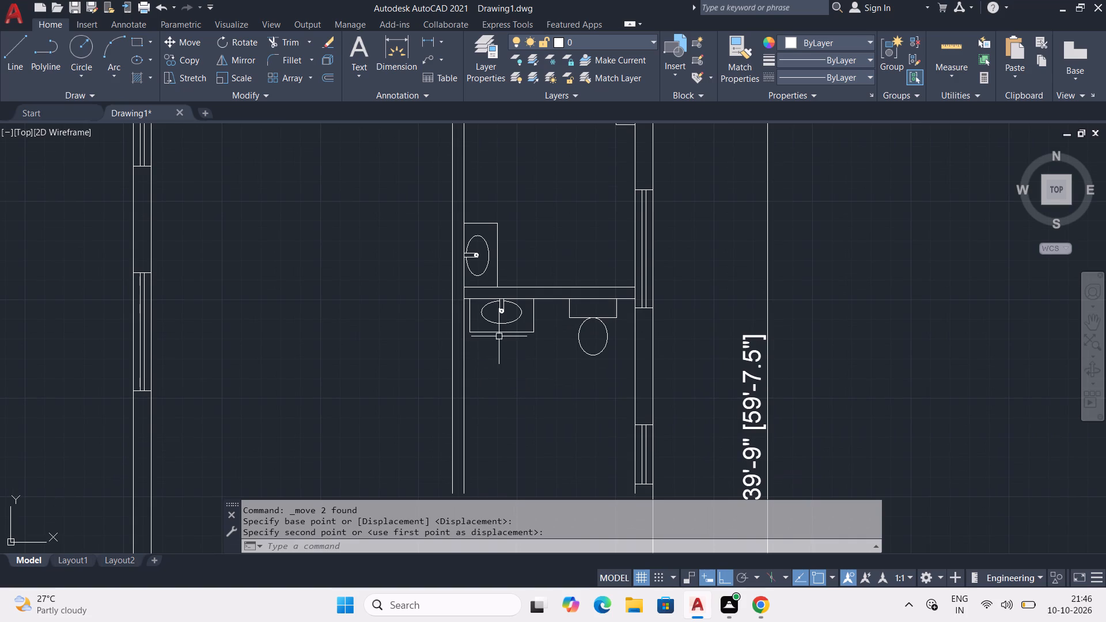
{"action": "scroll", "coordinate": [499, 335], "scroll_direction": "up", "scroll_amount": 1}
{"action": "middle_click_drag", "start_coordinate": [509, 367], "coordinate": [517, 415]}
{"action": "left_click", "coordinate": [460, 352]}
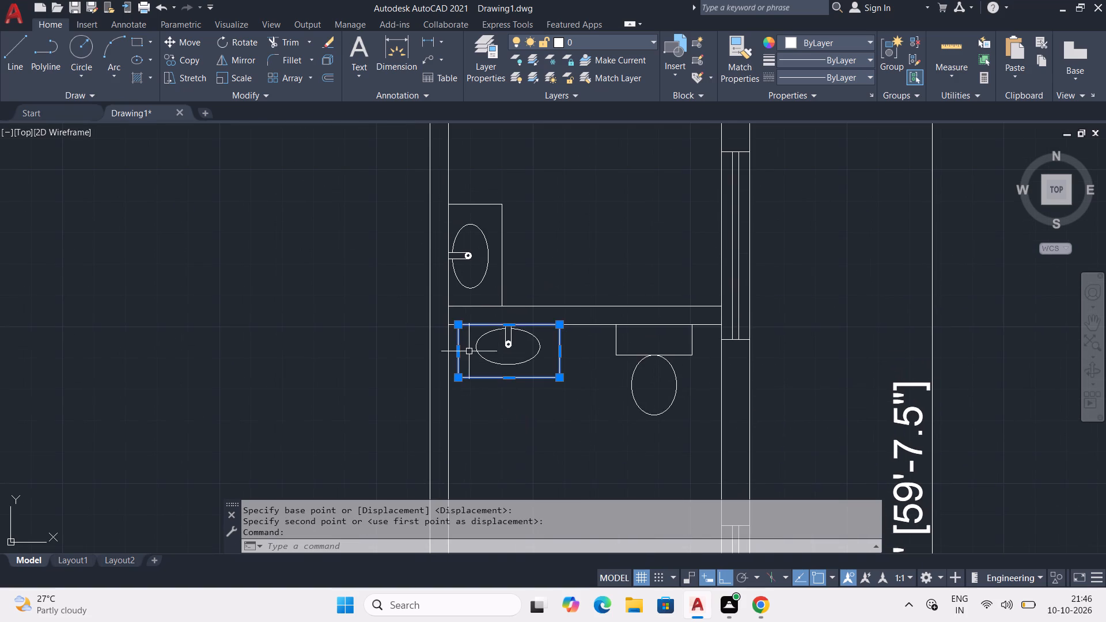
{"action": "left_click", "coordinate": [539, 342]}
{"action": "left_click", "coordinate": [507, 337]}
{"action": "scroll", "coordinate": [518, 358], "scroll_direction": "up", "scroll_amount": 3}
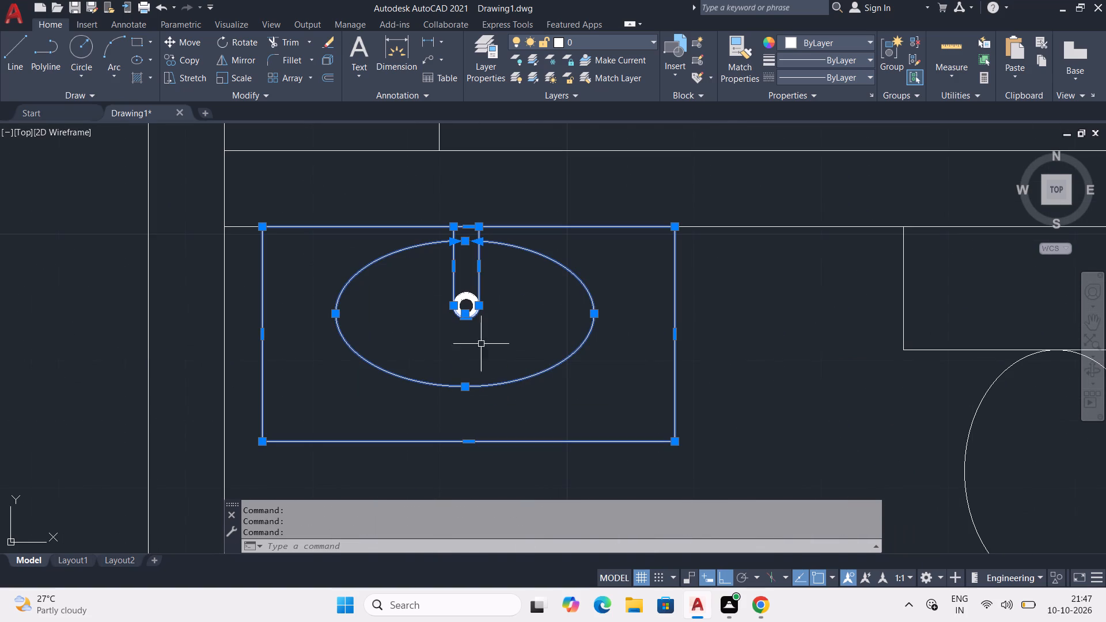
{"action": "left_click", "coordinate": [473, 299]}
{"action": "scroll", "coordinate": [471, 275], "scroll_direction": "up", "scroll_amount": 2}
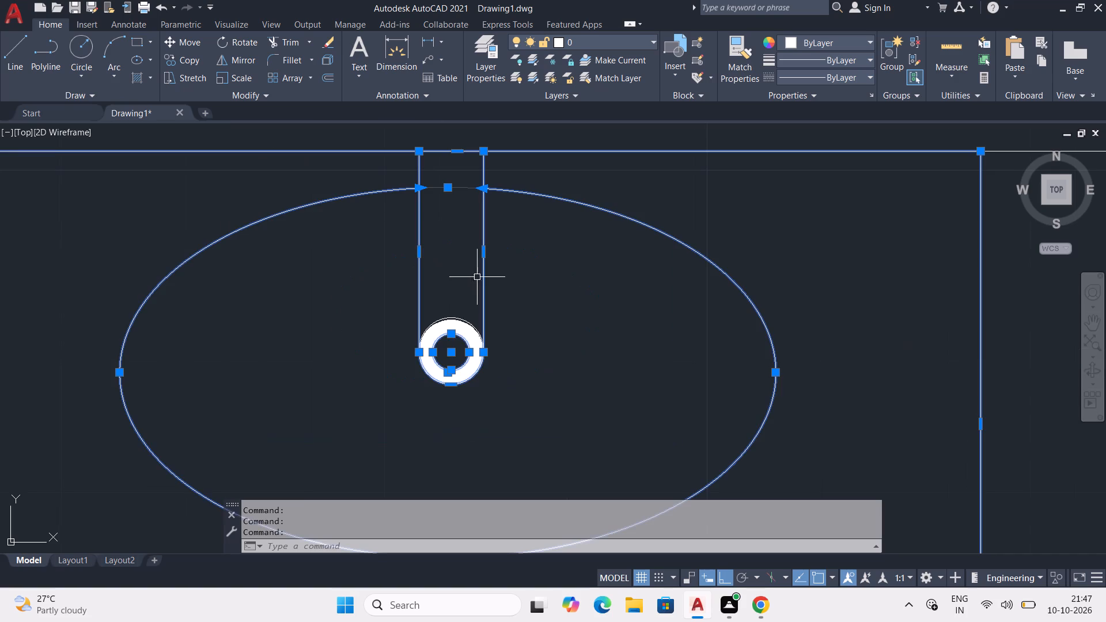
{"action": "left_click", "coordinate": [460, 333]}
{"action": "left_click", "coordinate": [465, 321]}
{"action": "left_click", "coordinate": [465, 329]}
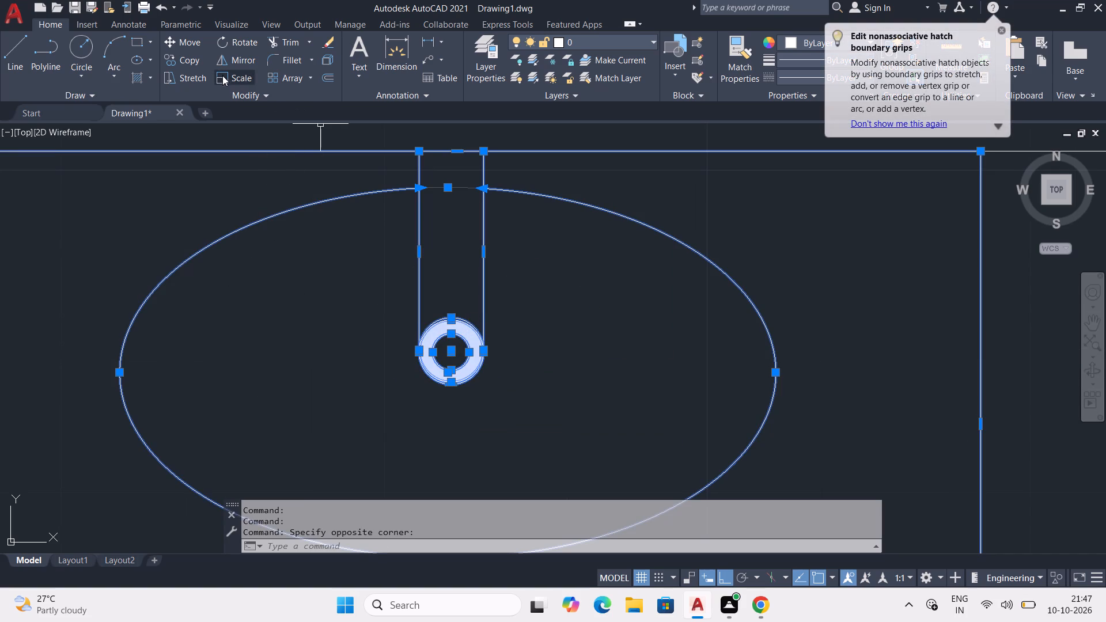
{"action": "left_click", "coordinate": [193, 42]}
{"action": "middle_click_drag", "start_coordinate": [71, 305], "coordinate": [398, 314]}
{"action": "scroll", "coordinate": [431, 317], "scroll_direction": "down", "scroll_amount": 1}
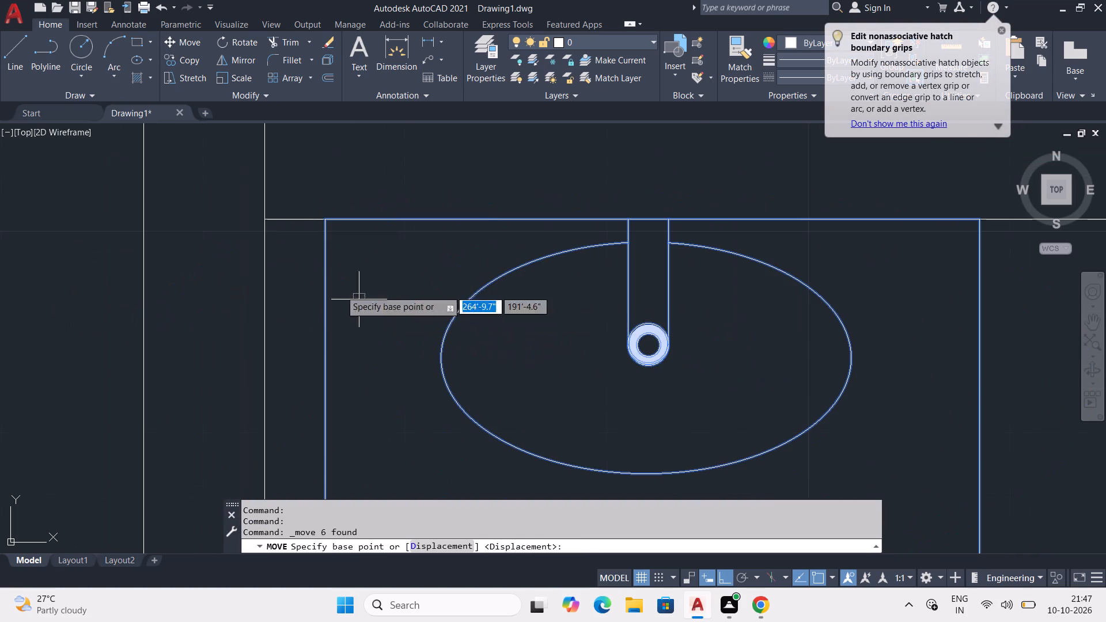
{"action": "left_click", "coordinate": [320, 222]}
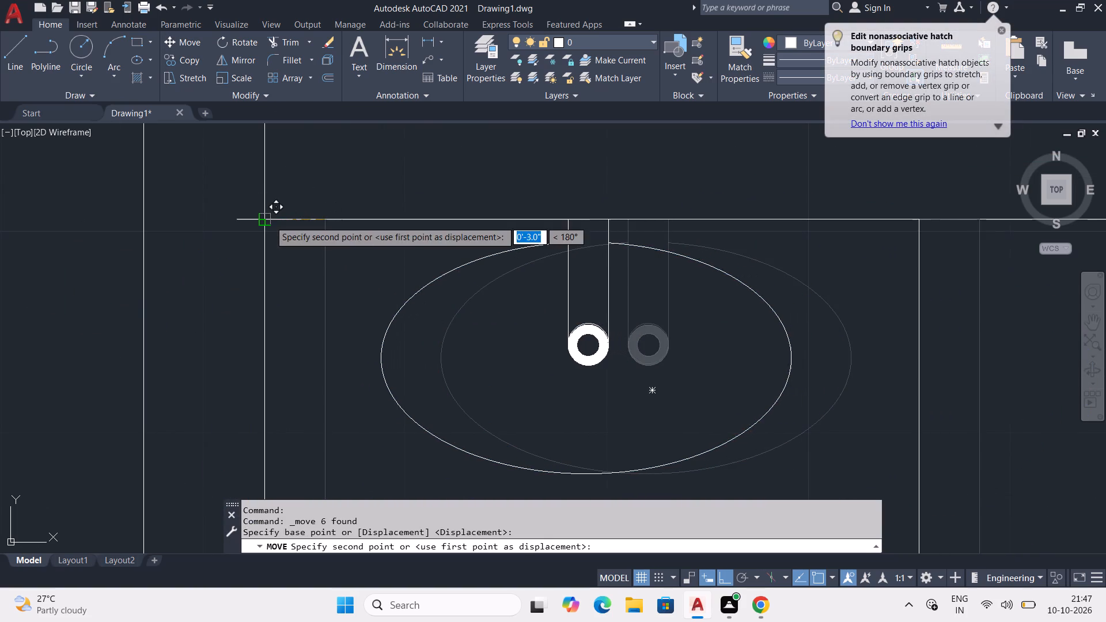
{"action": "left_click", "coordinate": [270, 221]}
Draw a line about 3'-0.8" north from the wall between the two bathrooms and continue it east to the exterior wall.
{"action": "scroll", "coordinate": [456, 314], "scroll_direction": "down", "scroll_amount": 2}
{"action": "middle_click_drag", "start_coordinate": [668, 377], "coordinate": [650, 415]}
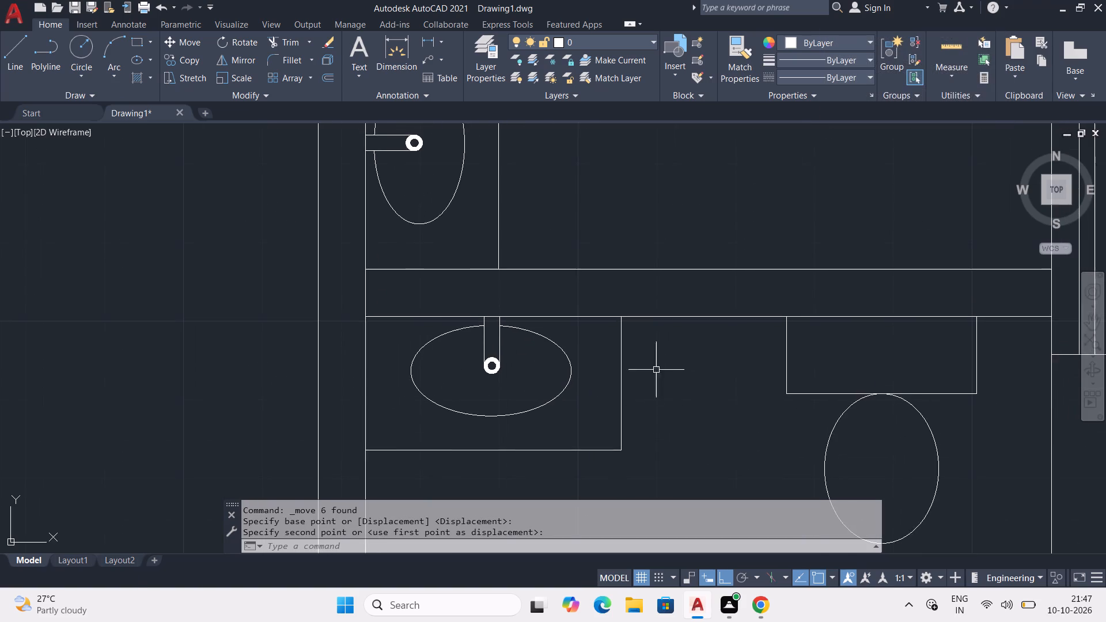
{"action": "scroll", "coordinate": [669, 357], "scroll_direction": "down", "scroll_amount": 2}
{"action": "middle_click_drag", "start_coordinate": [702, 249], "coordinate": [698, 274]}
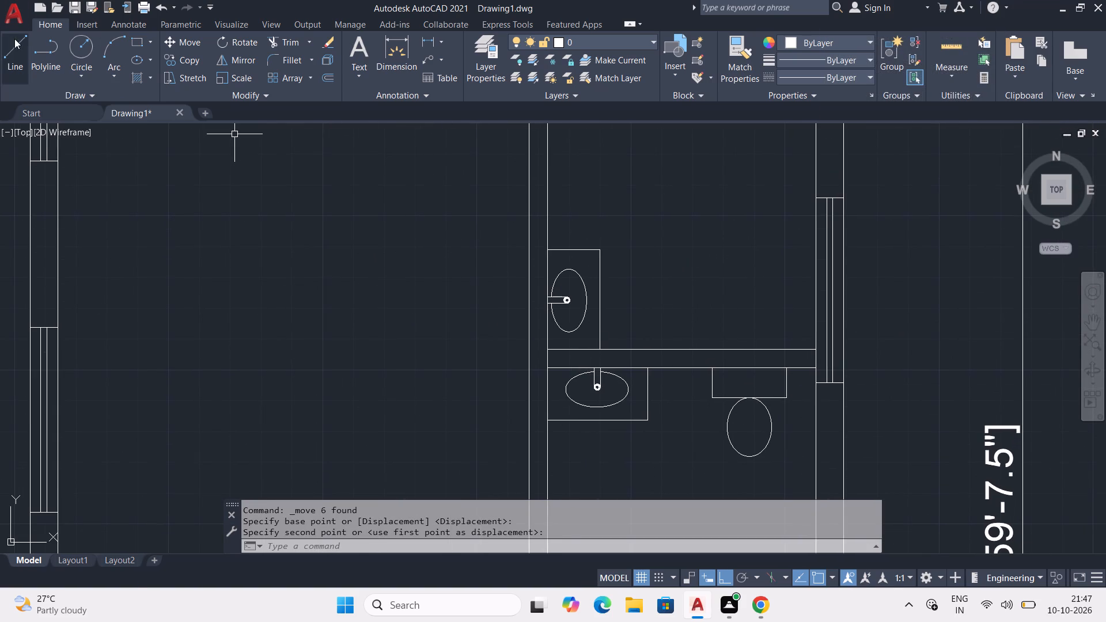
{"action": "left_click", "coordinate": [17, 41]}
{"action": "scroll", "coordinate": [599, 186], "scroll_direction": "up", "scroll_amount": 1}
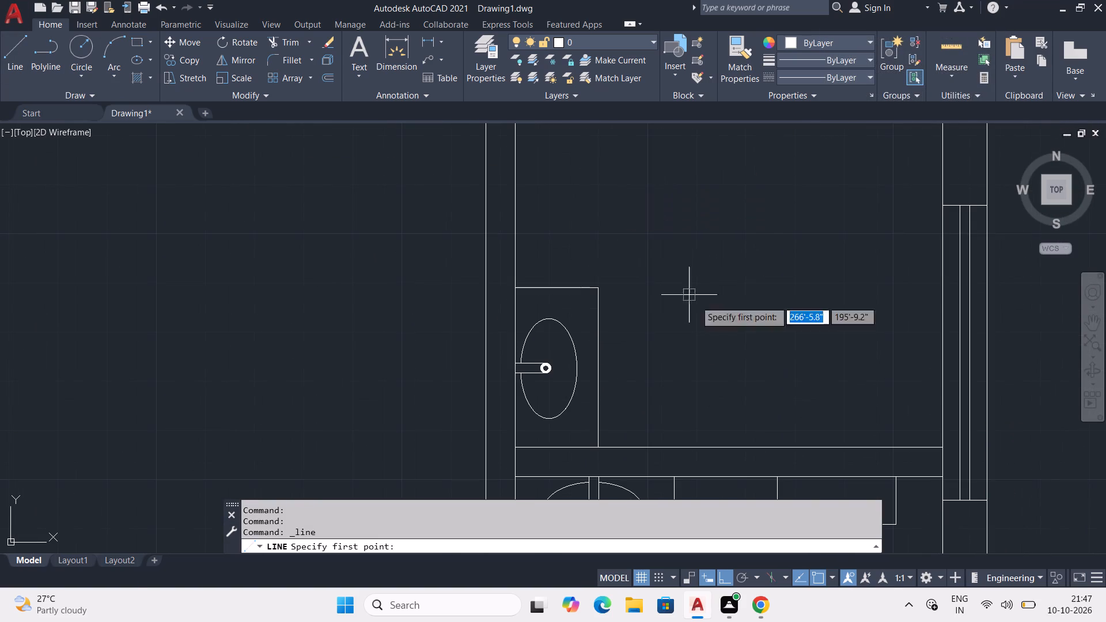
{"action": "left_click", "coordinate": [791, 445]}
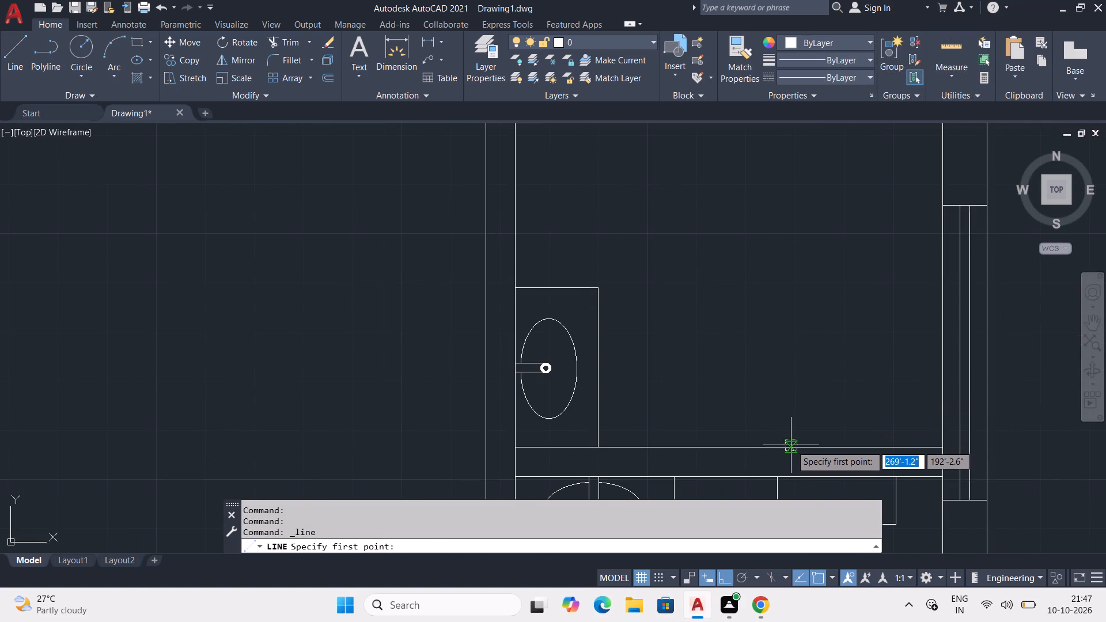
{"action": "left_click", "coordinate": [793, 267]}
{"action": "left_click", "coordinate": [940, 266]}
{"action": "right_click", "coordinate": [919, 271]}
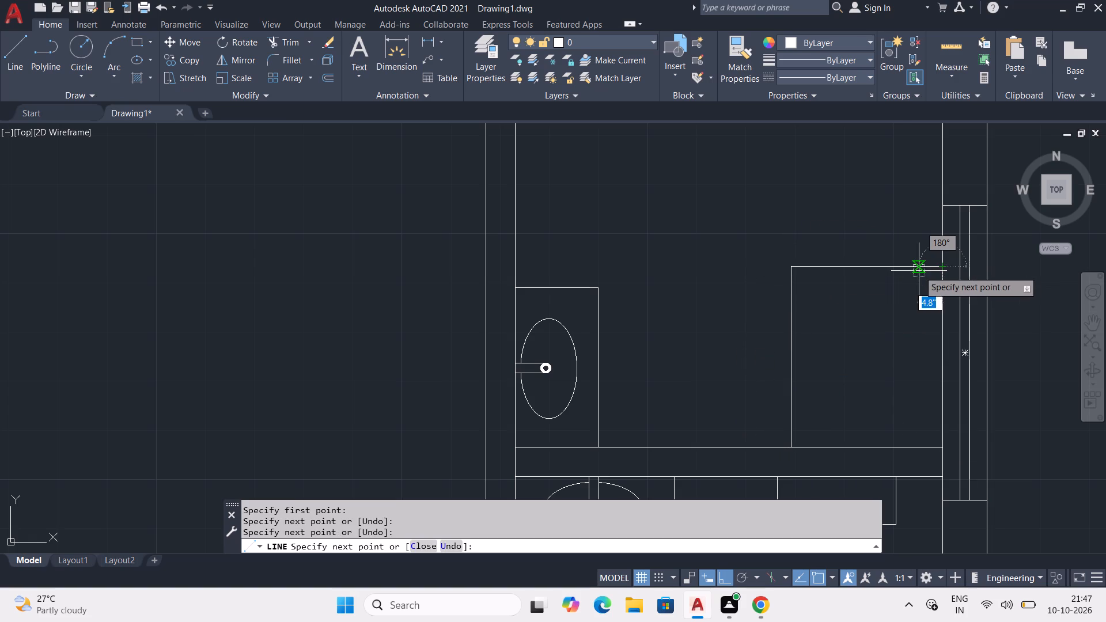
{"action": "left_click", "coordinate": [946, 296]}
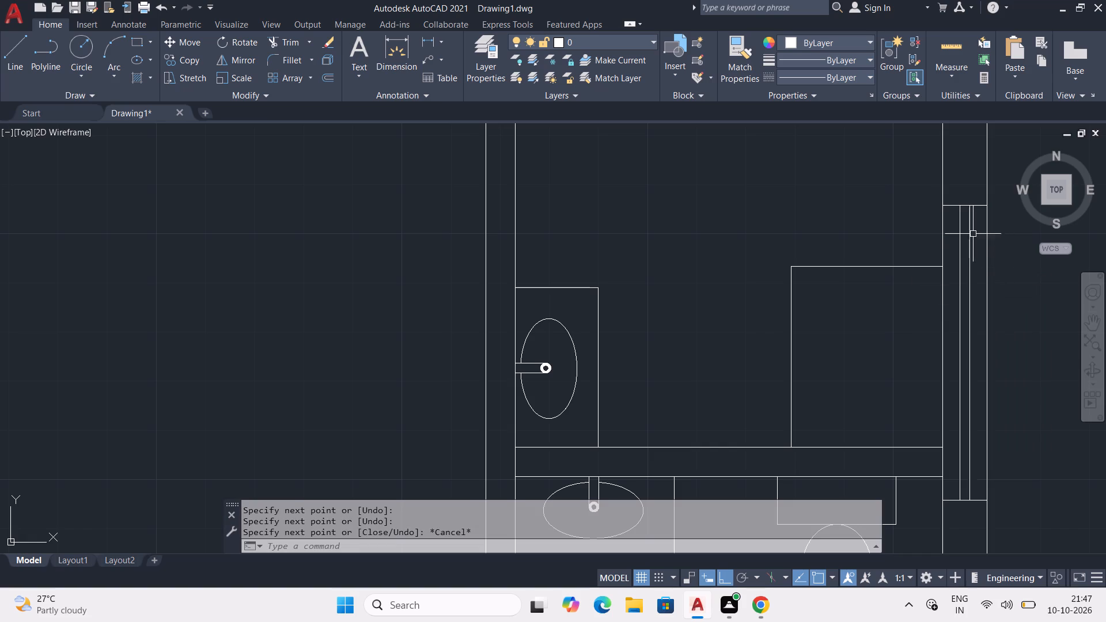
Erase the window in the east exterior wall beside the newly drawn corner enclosure.
{"action": "left_click", "coordinate": [972, 234]}
{"action": "left_click", "coordinate": [964, 250]}
{"action": "left_click", "coordinate": [958, 267]}
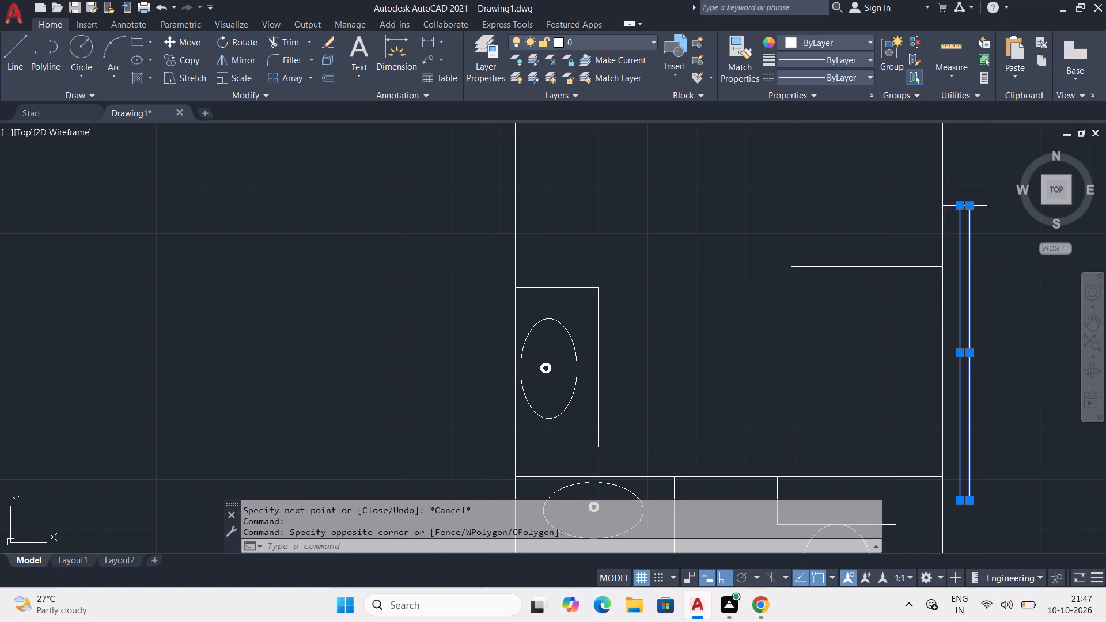
{"action": "left_click", "coordinate": [948, 203]}
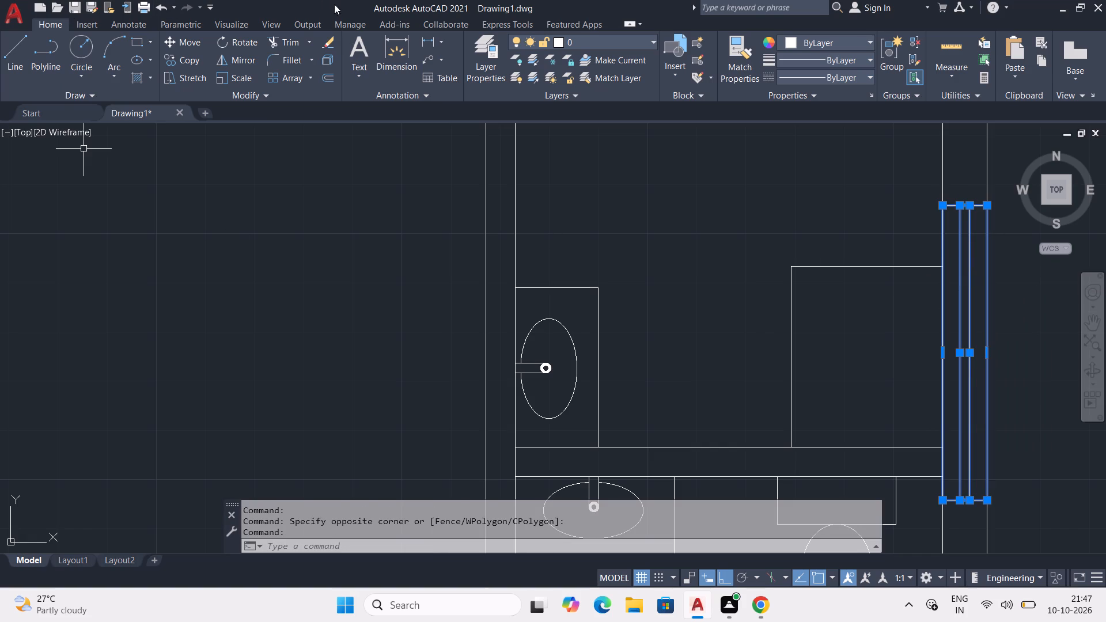
{"action": "left_click", "coordinate": [332, 39]}
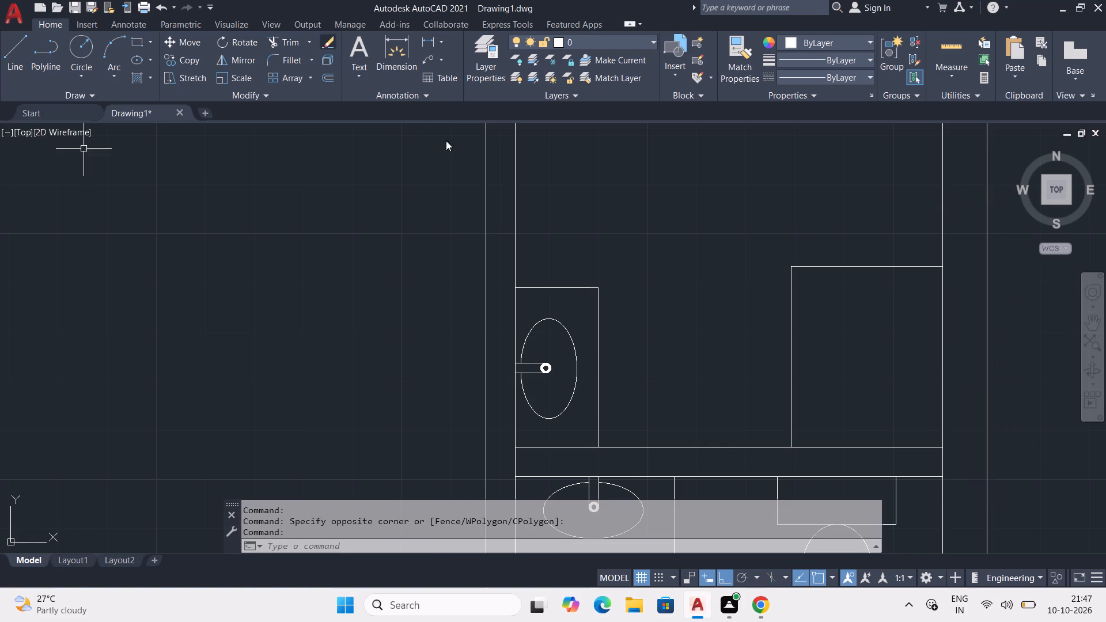
Move the west line of the corner enclosure in the north bathroom about 7" west.
{"action": "left_click", "coordinate": [789, 371]}
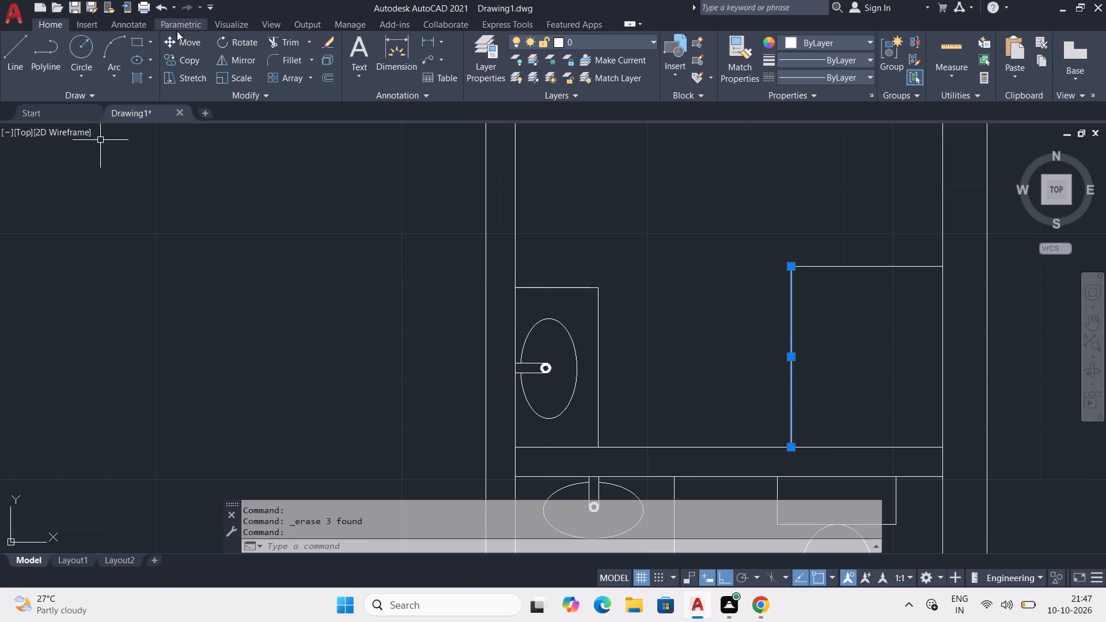
{"action": "left_click", "coordinate": [176, 37]}
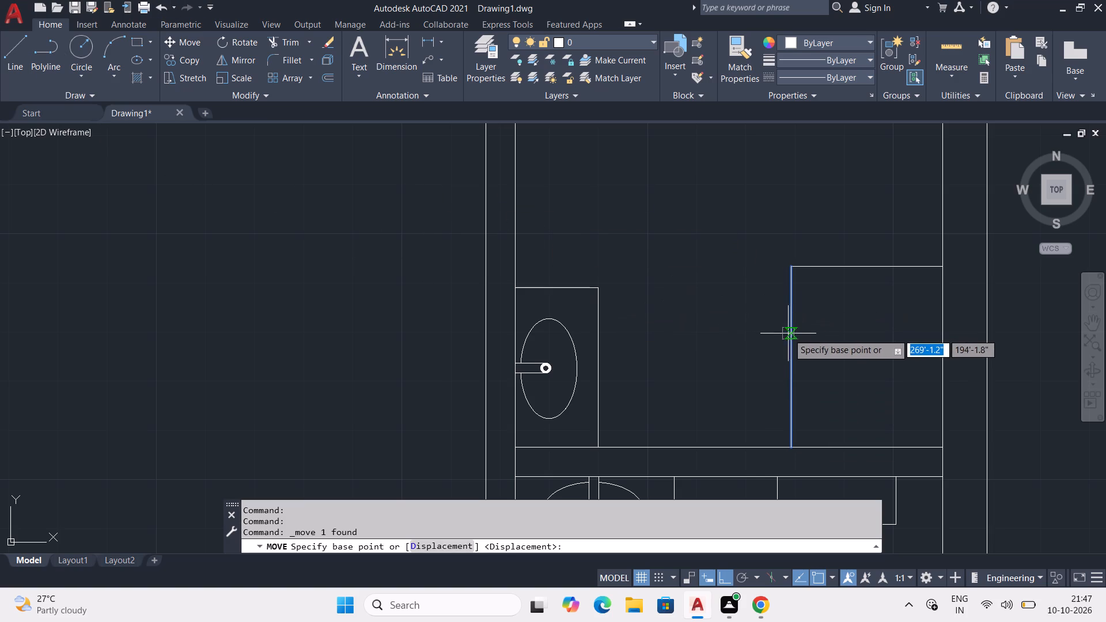
{"action": "left_click", "coordinate": [793, 337]}
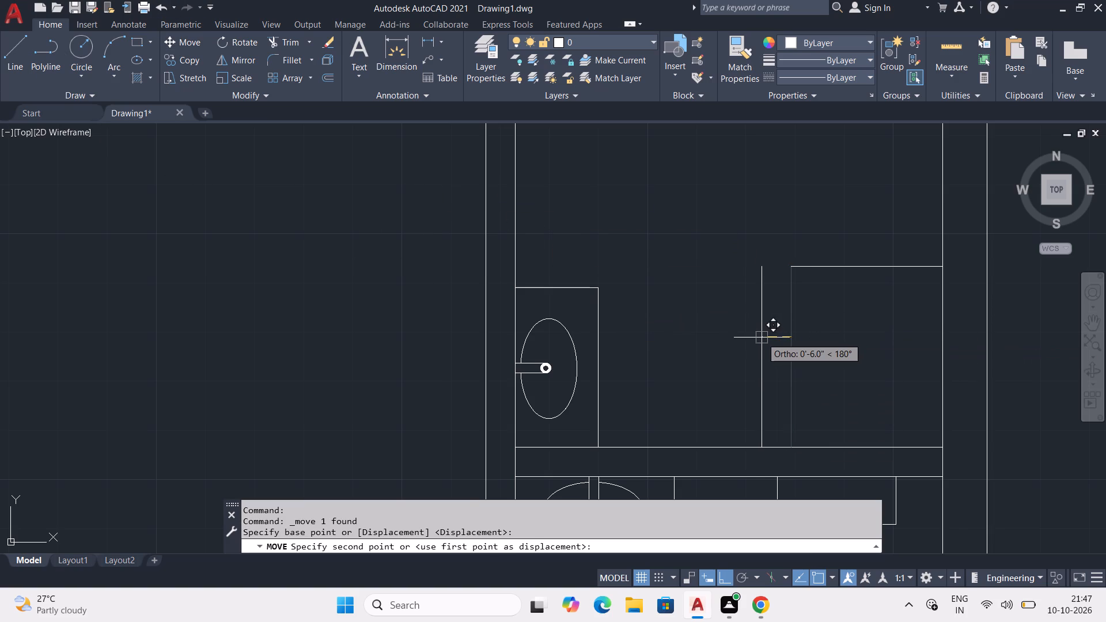
{"action": "left_click", "coordinate": [757, 337]}
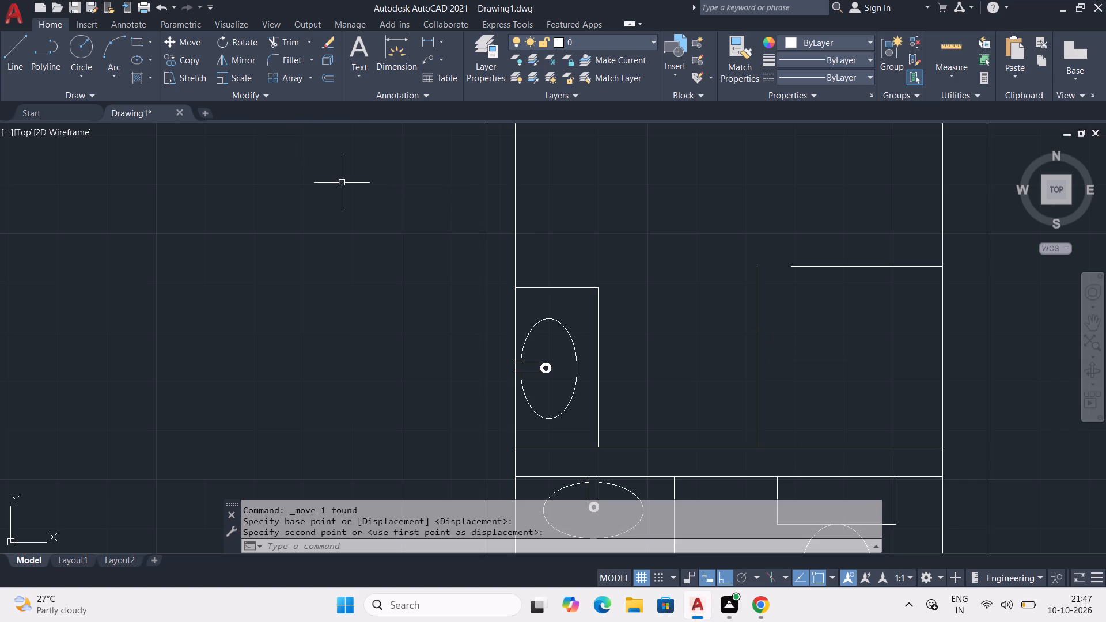
Extend the enclosure's north line west to meet the relocated west line.
{"action": "type", "text": "EX"}
{"action": "key", "text": "space"}
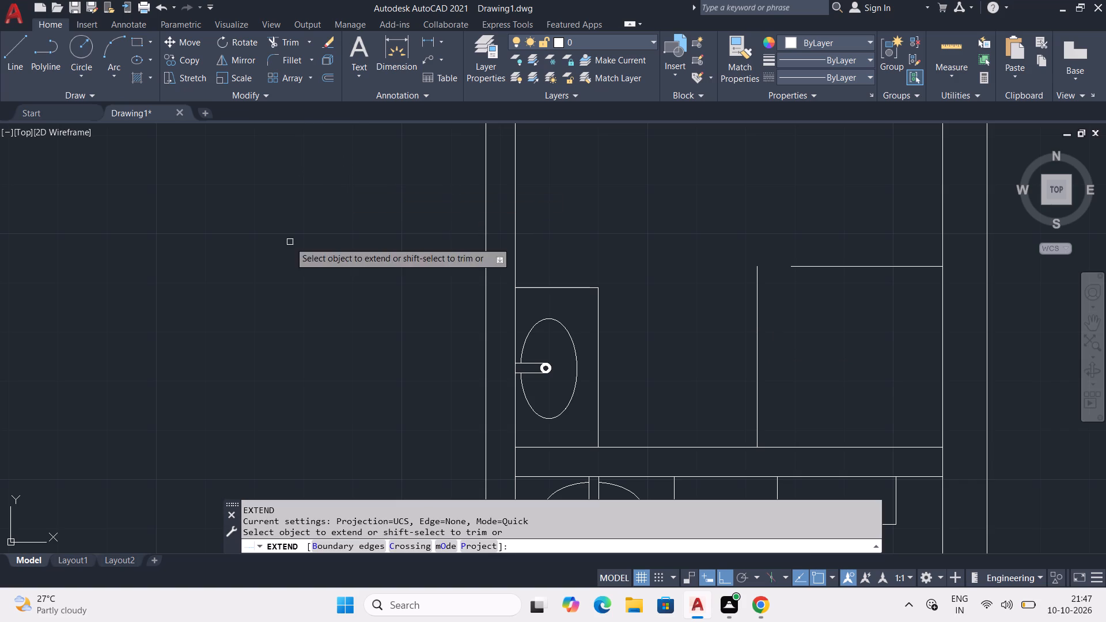
{"action": "left_click", "coordinate": [827, 270]}
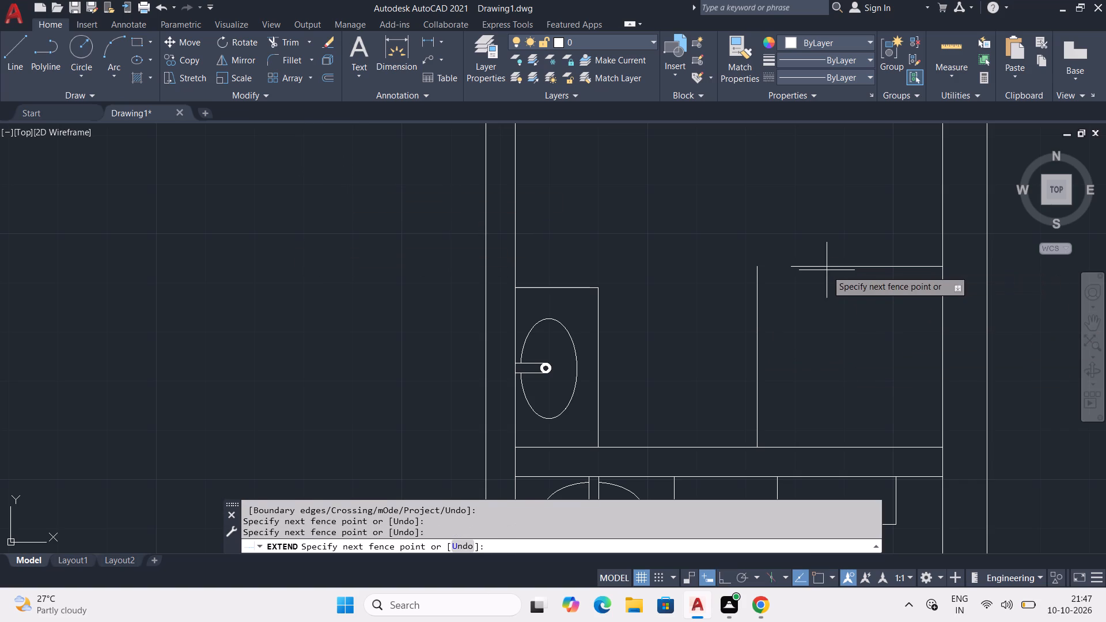
{"action": "left_click", "coordinate": [834, 265]}
{"action": "right_click", "coordinate": [696, 255]}
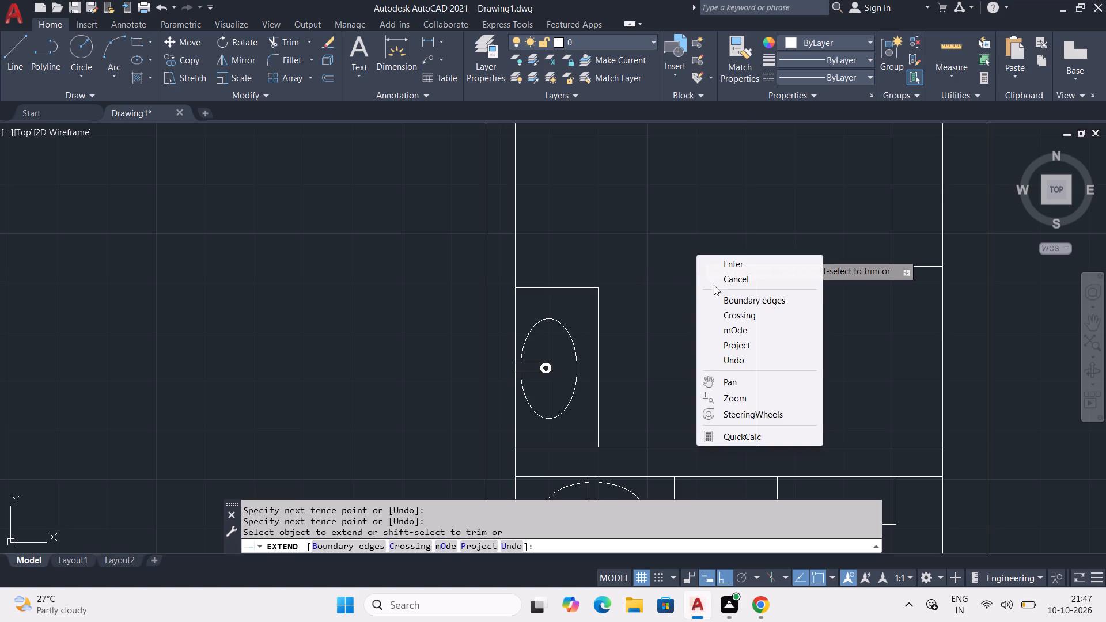
{"action": "left_click", "coordinate": [749, 280]}
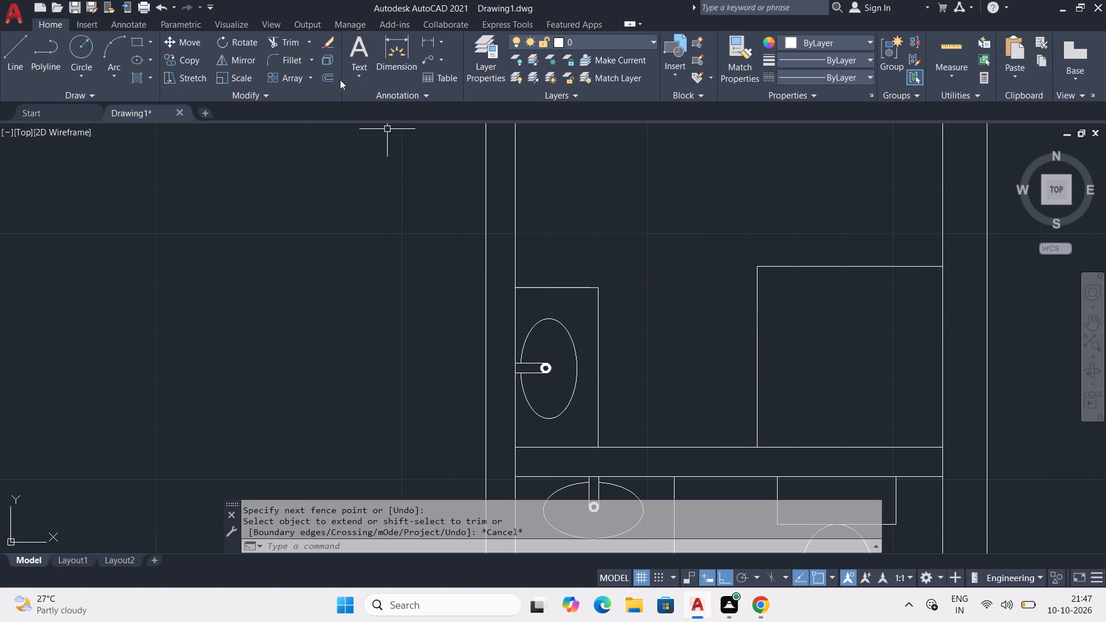
Offset the enclosure's west and north lines 2" outward.
{"action": "left_click", "coordinate": [325, 79]}
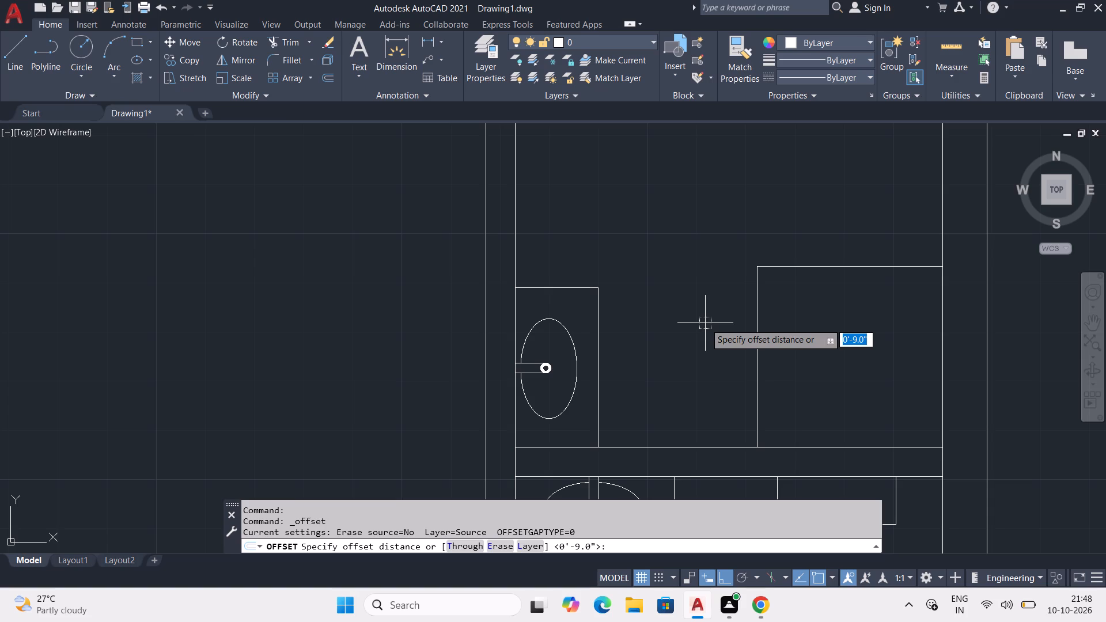
{"action": "key", "text": "2"}
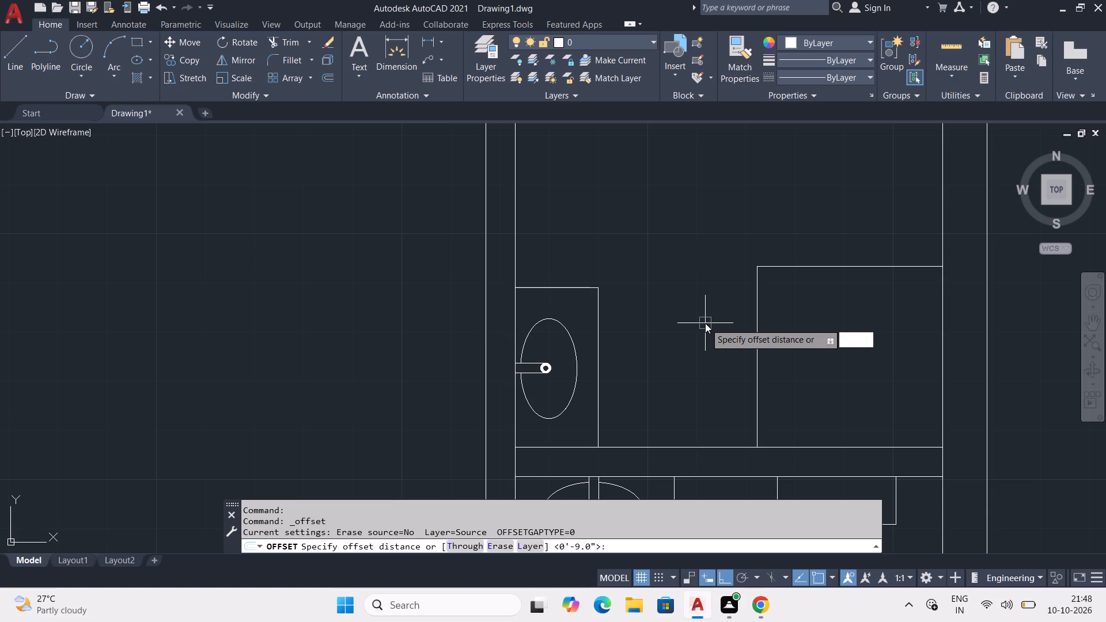
{"action": "key", "text": "shift+quotedbl"}
{"action": "key", "text": "Return"}
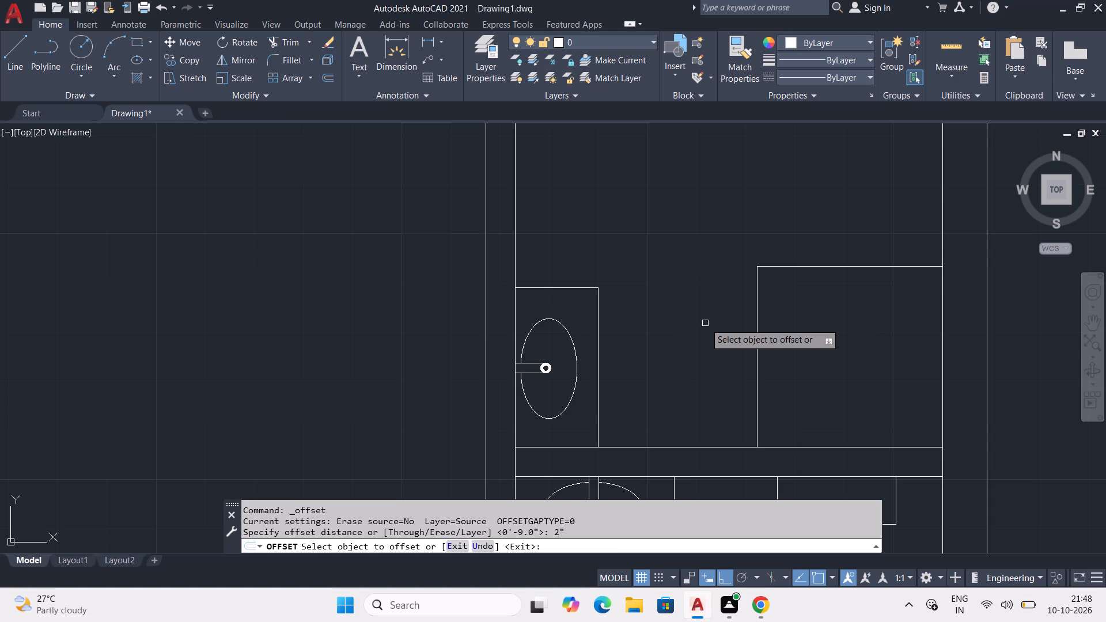
{"action": "left_click", "coordinate": [757, 318]}
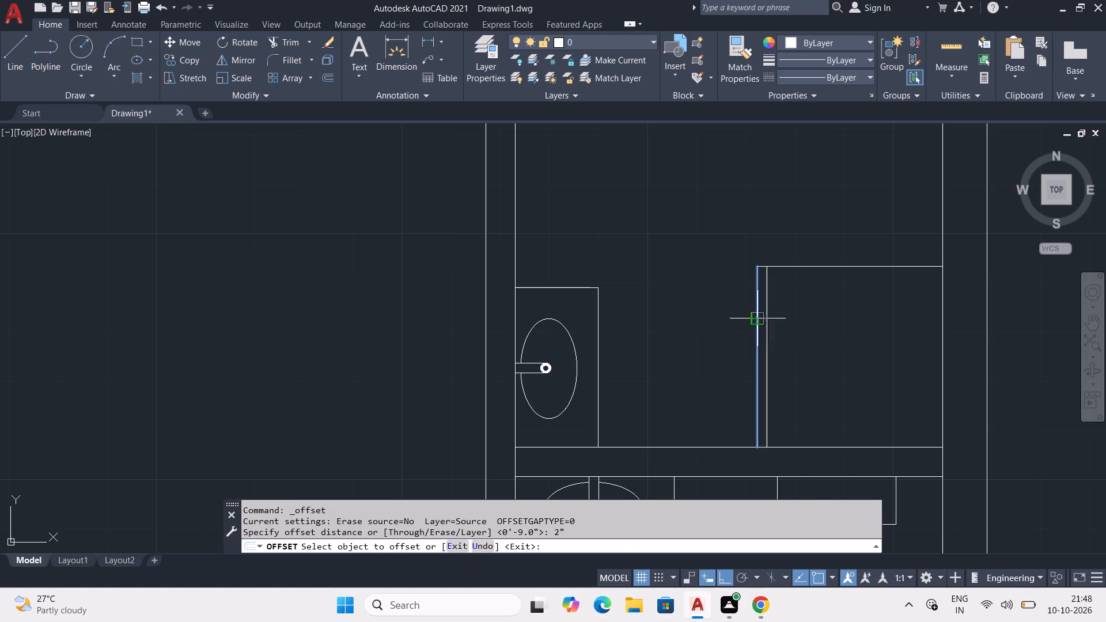
{"action": "left_click", "coordinate": [747, 318]}
{"action": "left_click", "coordinate": [806, 265]}
{"action": "left_click", "coordinate": [808, 248]}
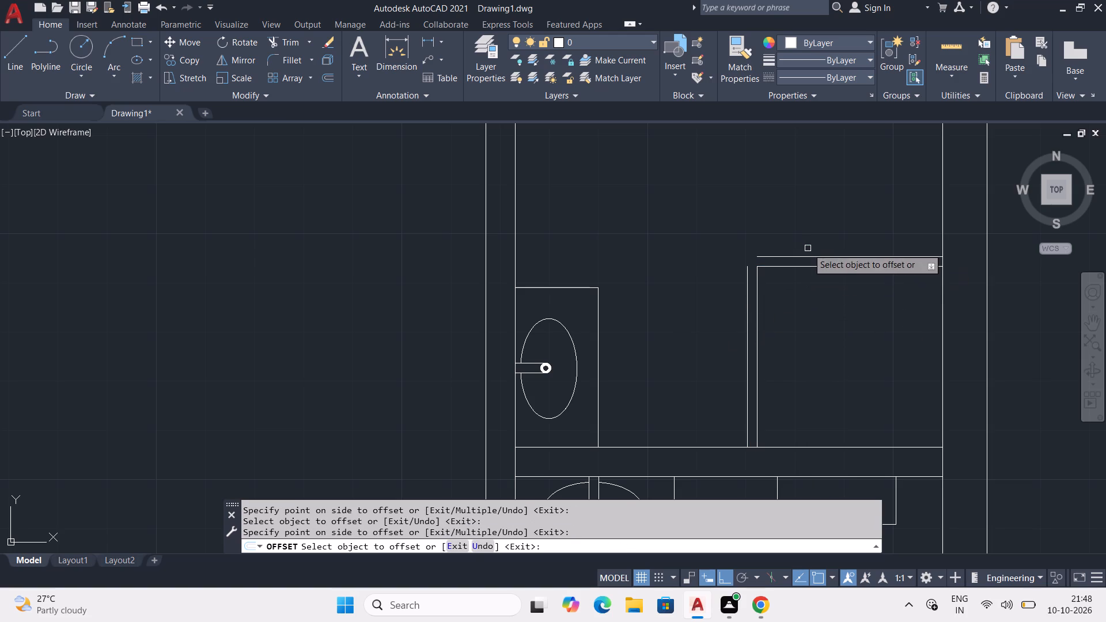
Fillet the two outer offset lines into a sharp northwest corner.
{"action": "left_click", "coordinate": [297, 59]}
{"action": "left_click", "coordinate": [745, 270]}
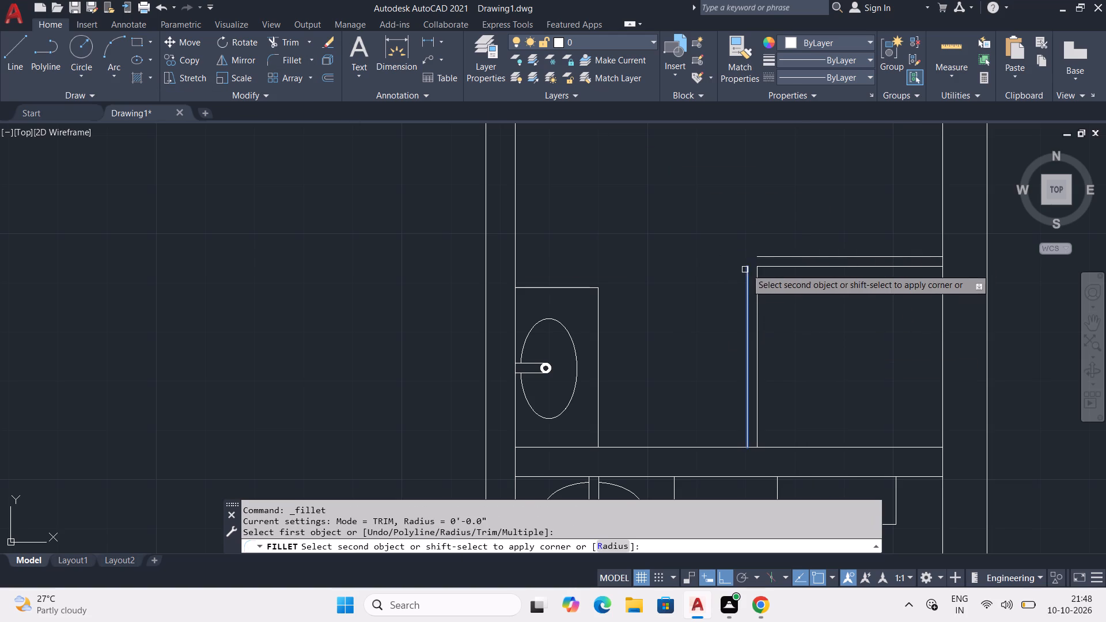
{"action": "left_click", "coordinate": [765, 256]}
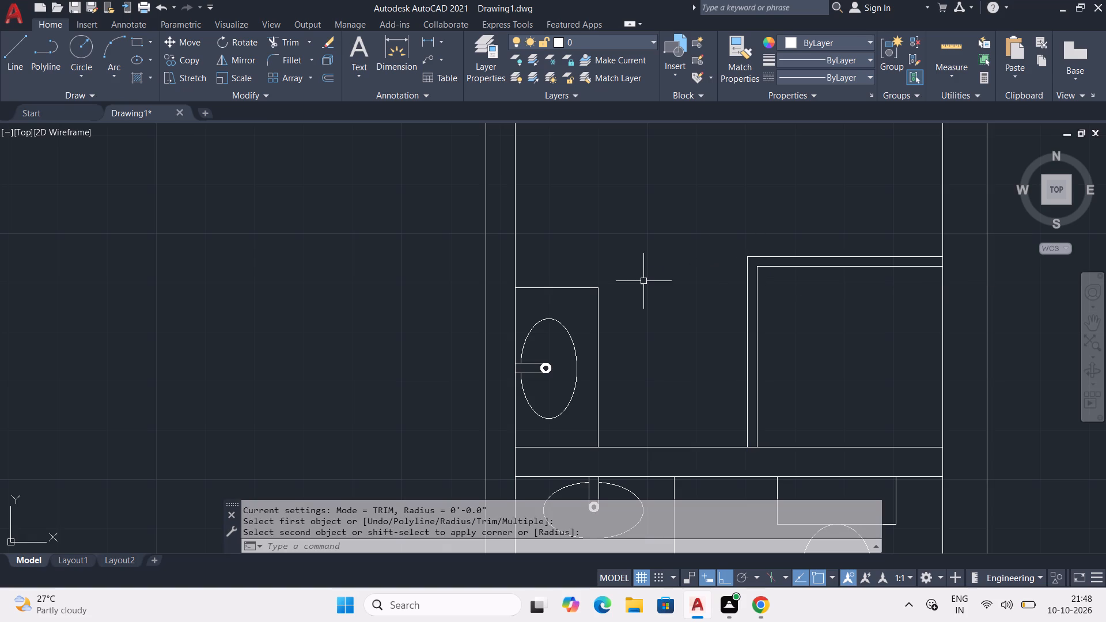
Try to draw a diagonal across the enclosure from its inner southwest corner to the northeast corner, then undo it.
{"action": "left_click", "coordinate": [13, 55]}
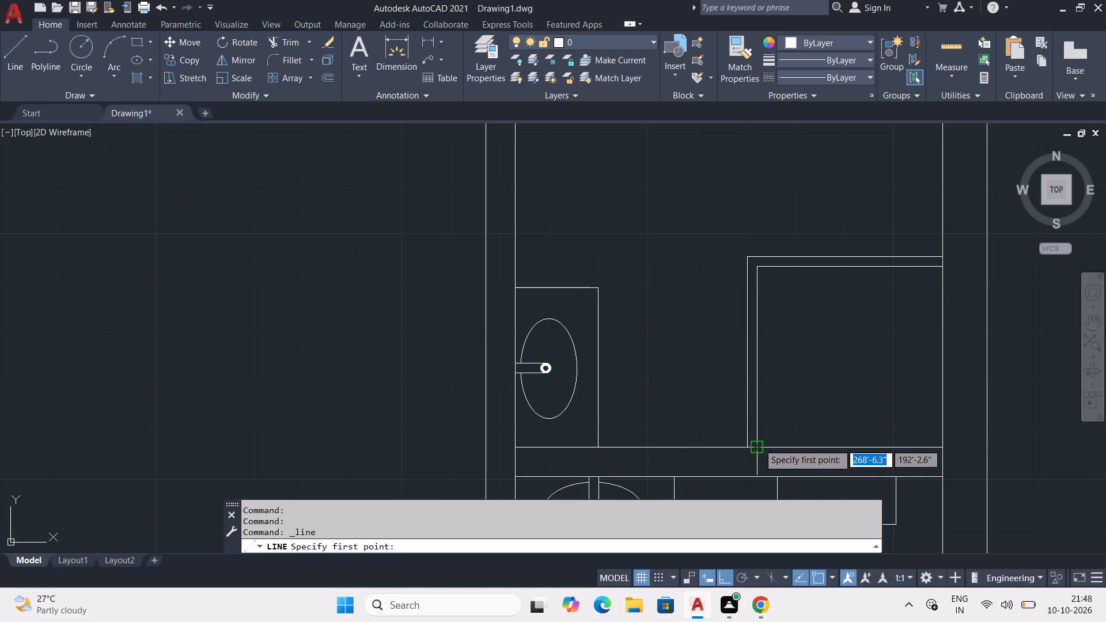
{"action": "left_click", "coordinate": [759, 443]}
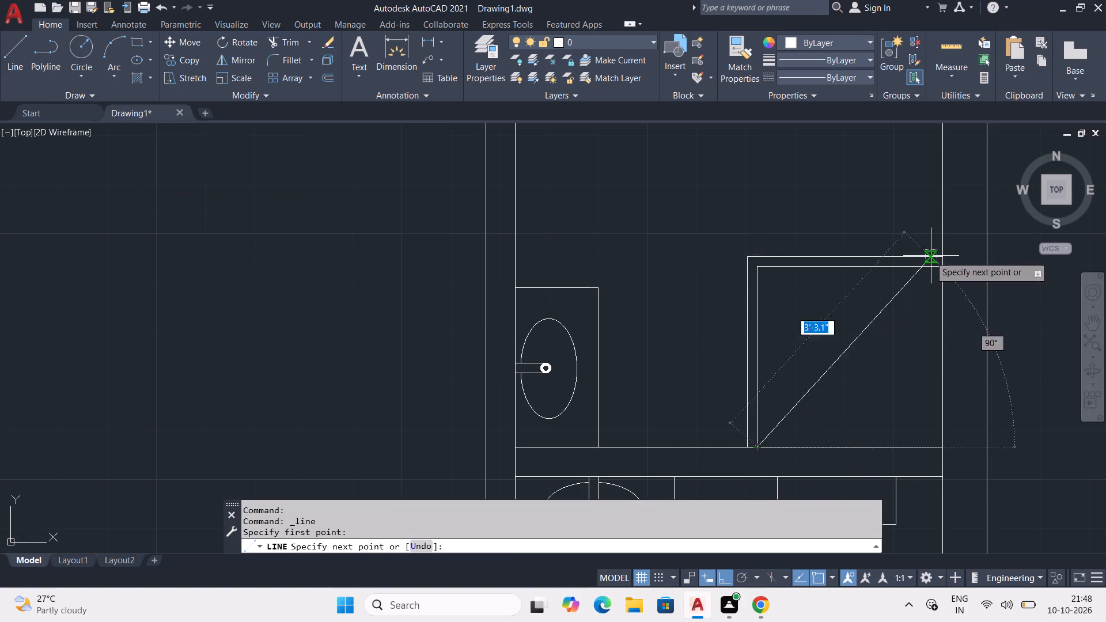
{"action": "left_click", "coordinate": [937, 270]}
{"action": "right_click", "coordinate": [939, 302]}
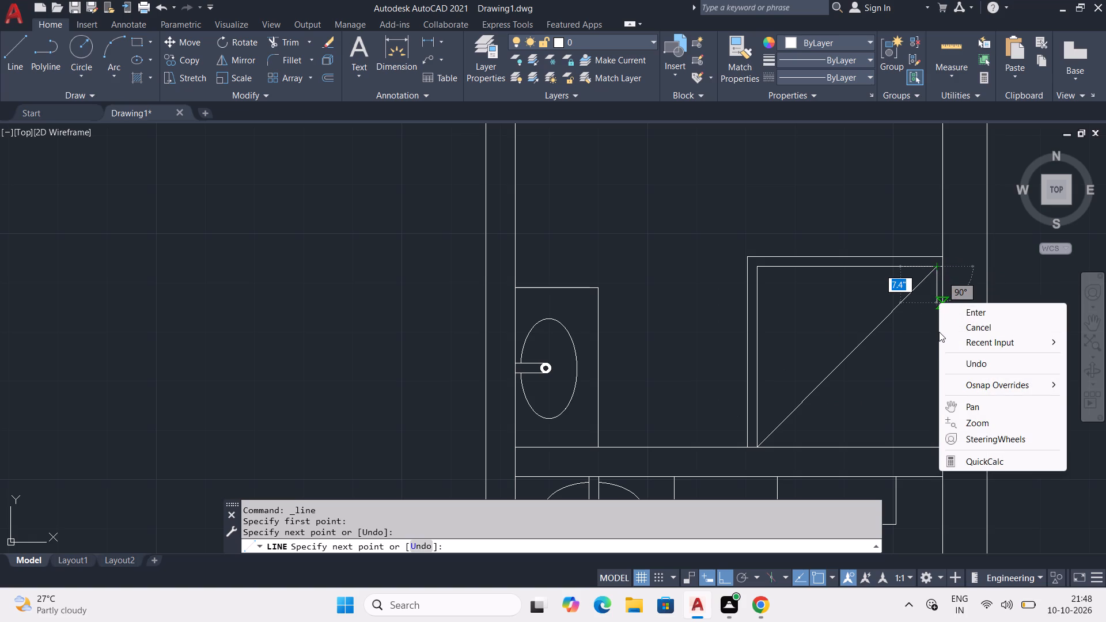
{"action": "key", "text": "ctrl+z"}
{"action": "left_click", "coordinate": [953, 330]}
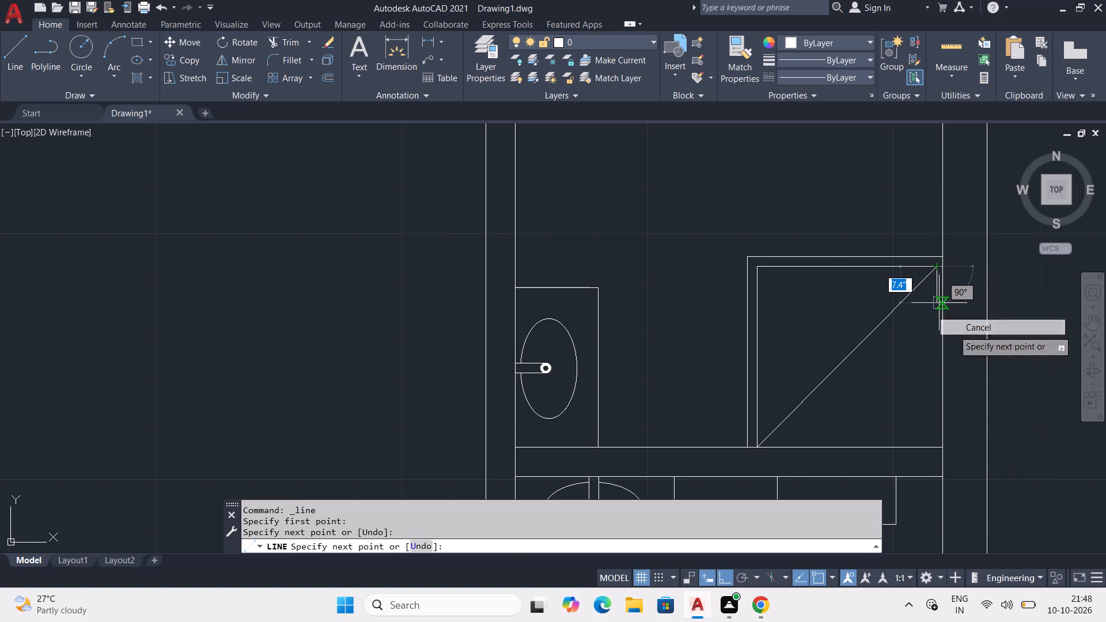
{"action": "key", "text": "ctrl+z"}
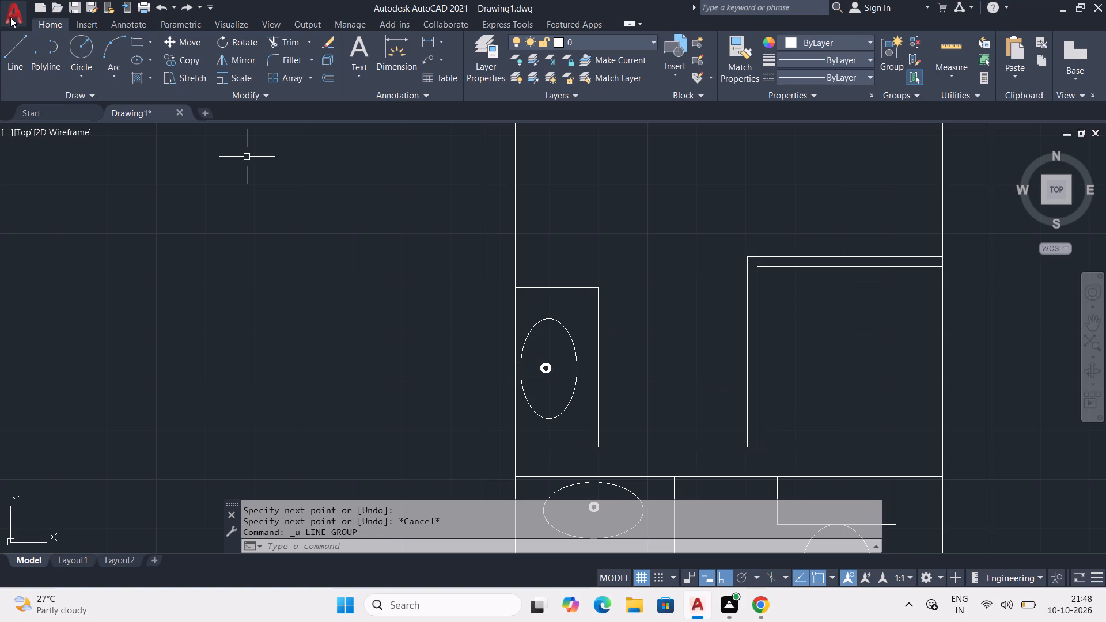
Draw a diagonal line from the enclosure's inner southwest corner to its northeast corner at the exterior wall.
{"action": "left_click", "coordinate": [16, 59]}
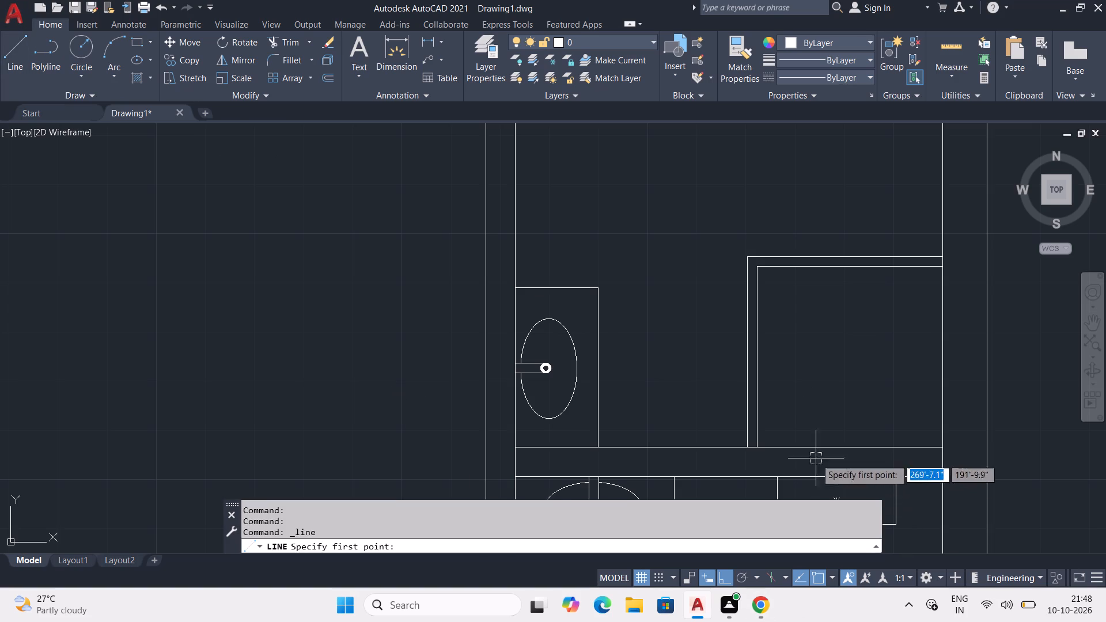
{"action": "left_click", "coordinate": [759, 448]}
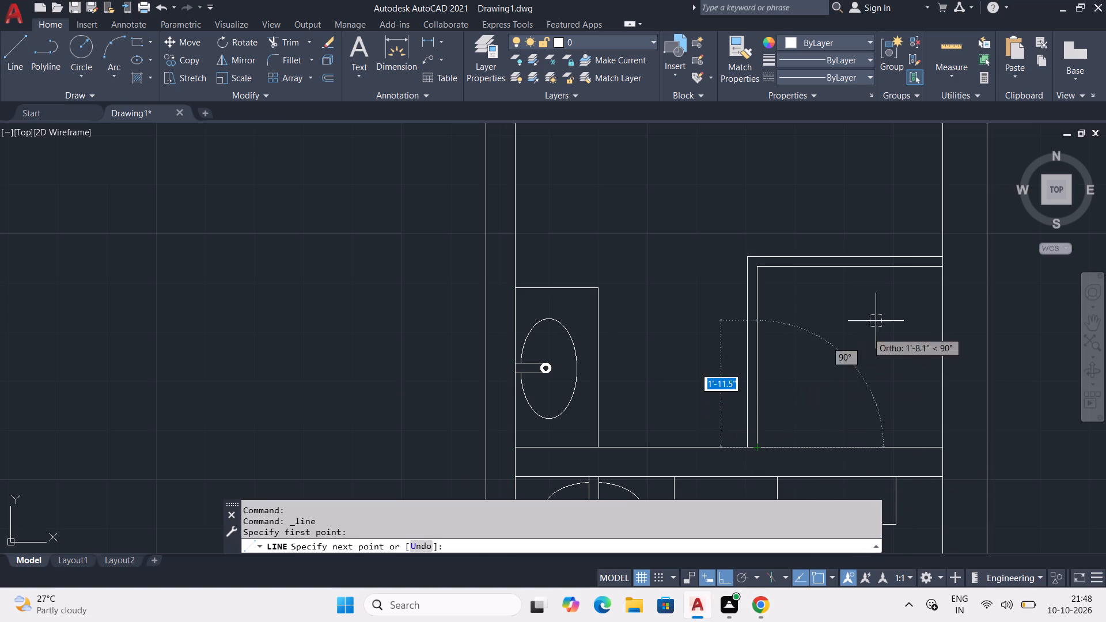
{"action": "left_click", "coordinate": [938, 272]}
{"action": "right_click", "coordinate": [915, 314]}
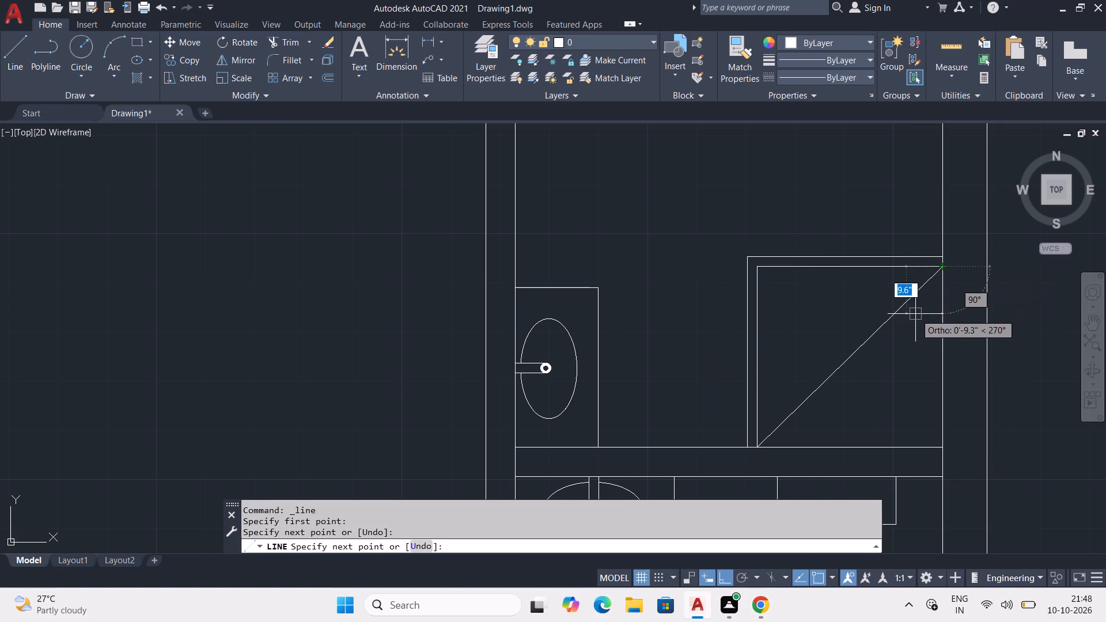
{"action": "left_click", "coordinate": [960, 341]}
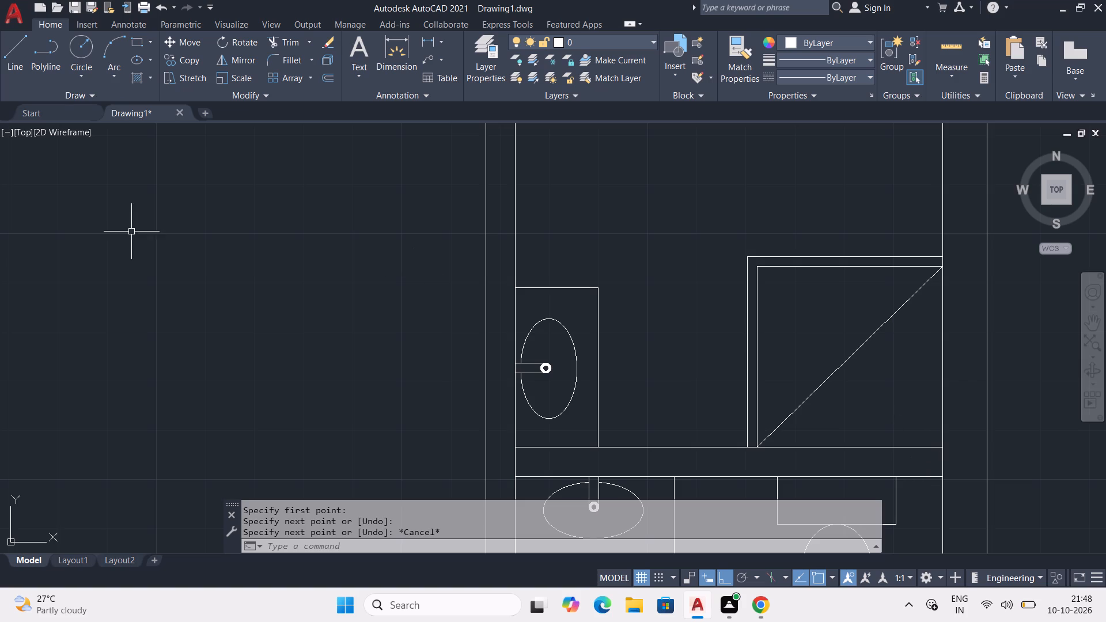
Draw the crossing diagonal from the enclosure's southeast corner to its inner northwest corner.
{"action": "left_click", "coordinate": [11, 45]}
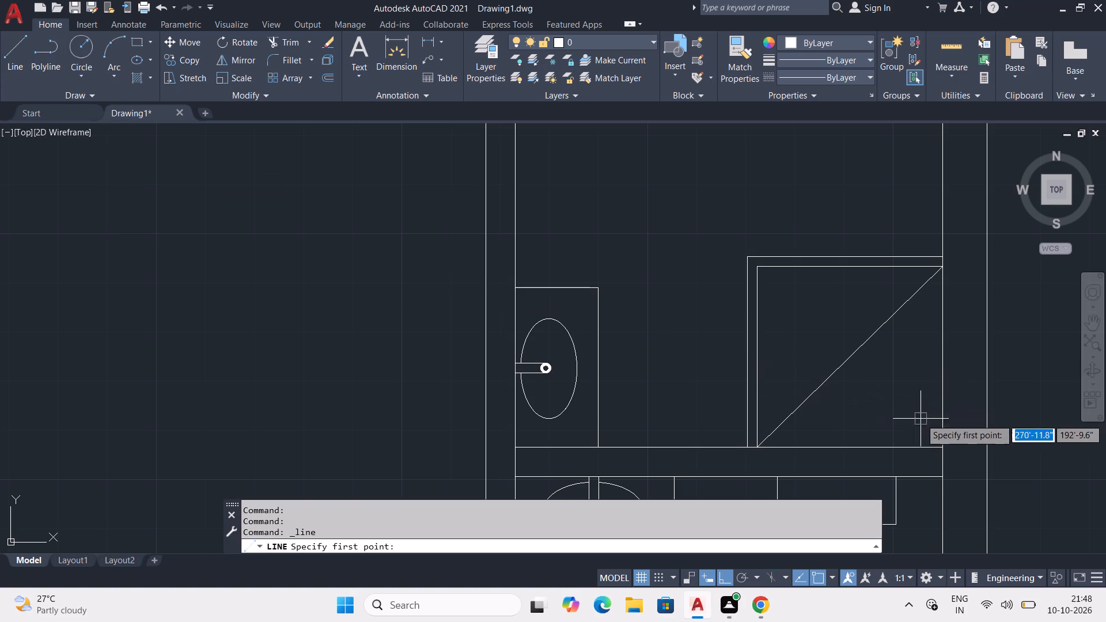
{"action": "left_click", "coordinate": [939, 449]}
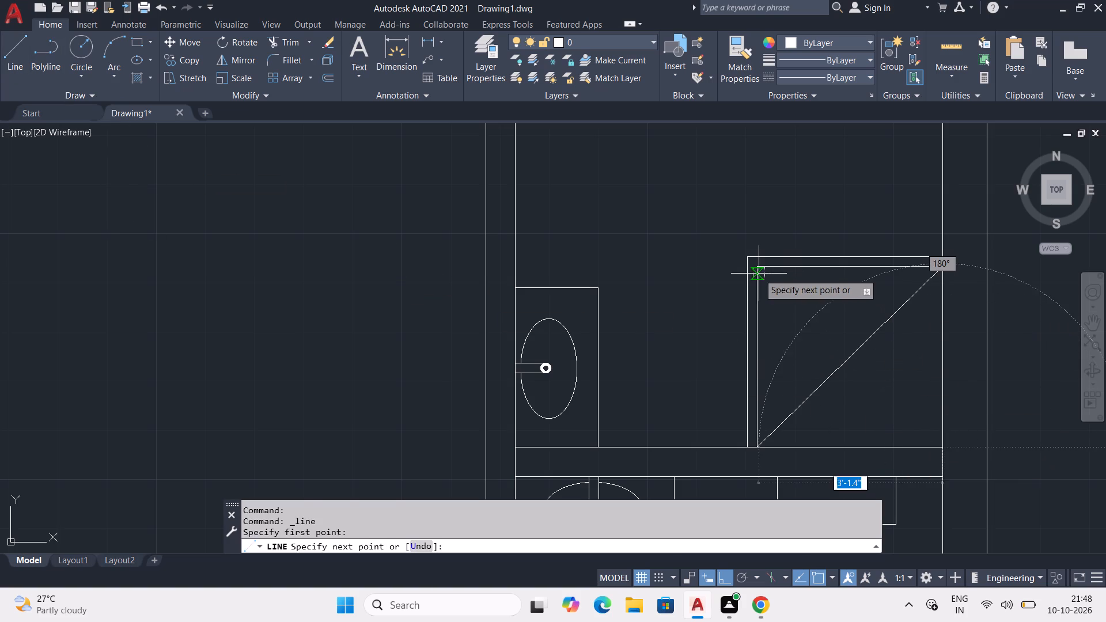
{"action": "left_click", "coordinate": [759, 274]}
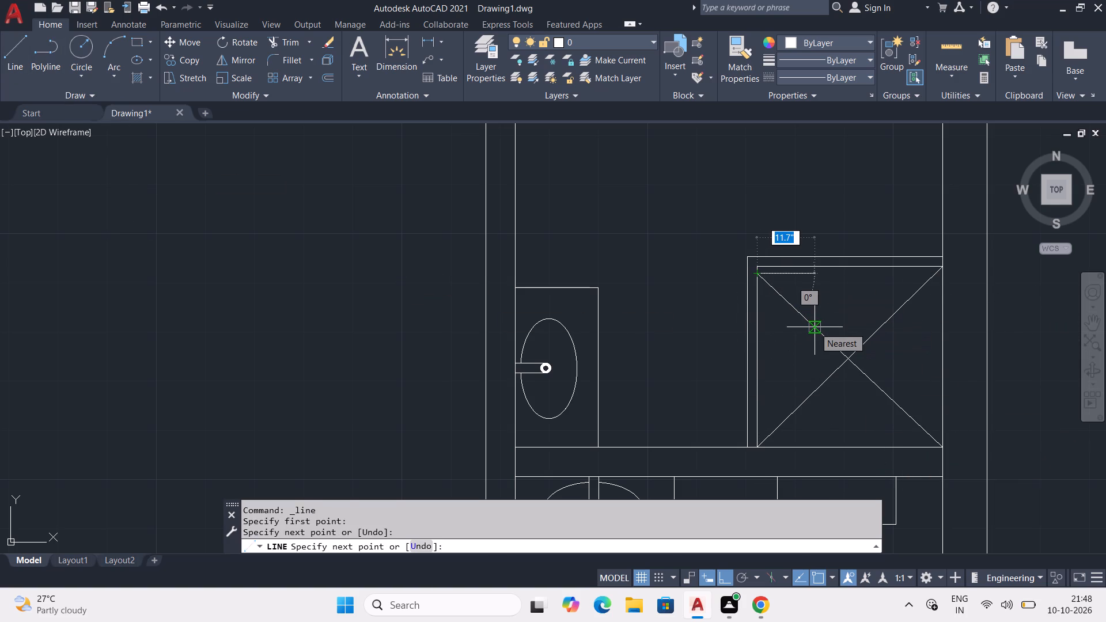
{"action": "key", "text": "ctrl+z"}
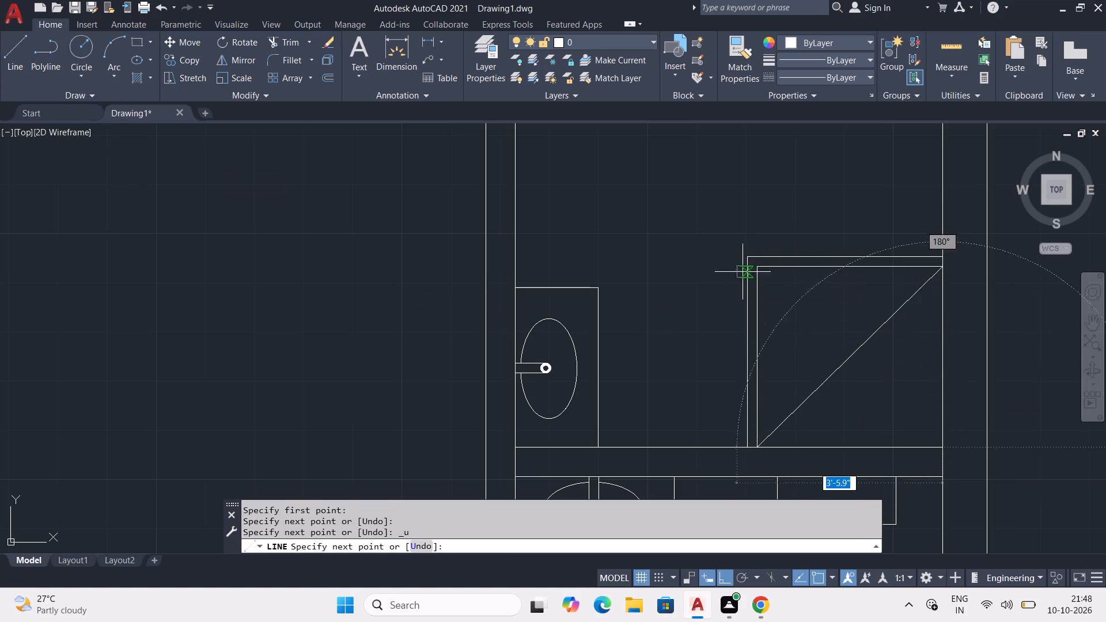
{"action": "scroll", "coordinate": [776, 264], "scroll_direction": "up", "scroll_amount": 1}
{"action": "left_click", "coordinate": [748, 273]}
{"action": "right_click", "coordinate": [882, 395]}
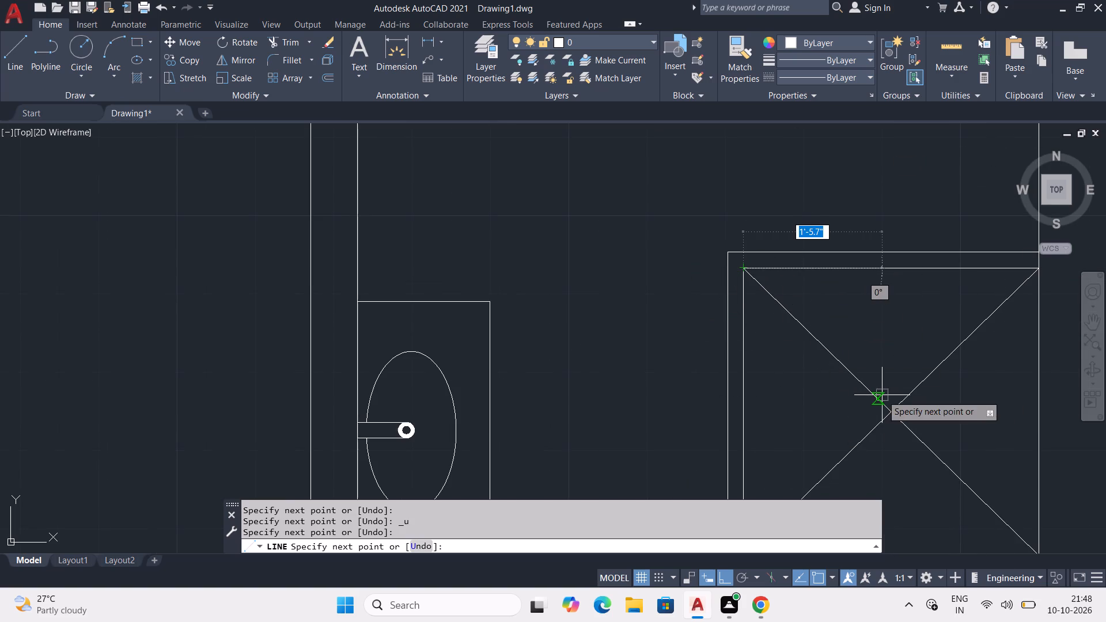
{"action": "left_click", "coordinate": [938, 423]}
Draw a circle with a radius of about 3" inside the shower enclosure, below the diagonals' crossing, near the partition wall.
{"action": "scroll", "coordinate": [753, 453], "scroll_direction": "down", "scroll_amount": 3}
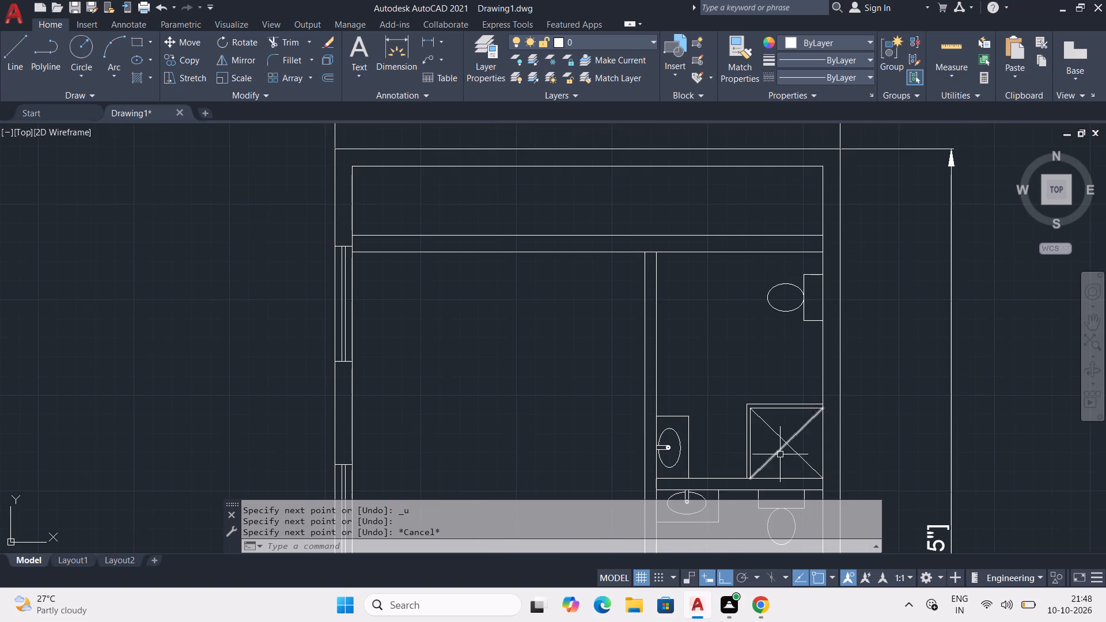
{"action": "middle_click_drag", "start_coordinate": [472, 428], "coordinate": [651, 294]}
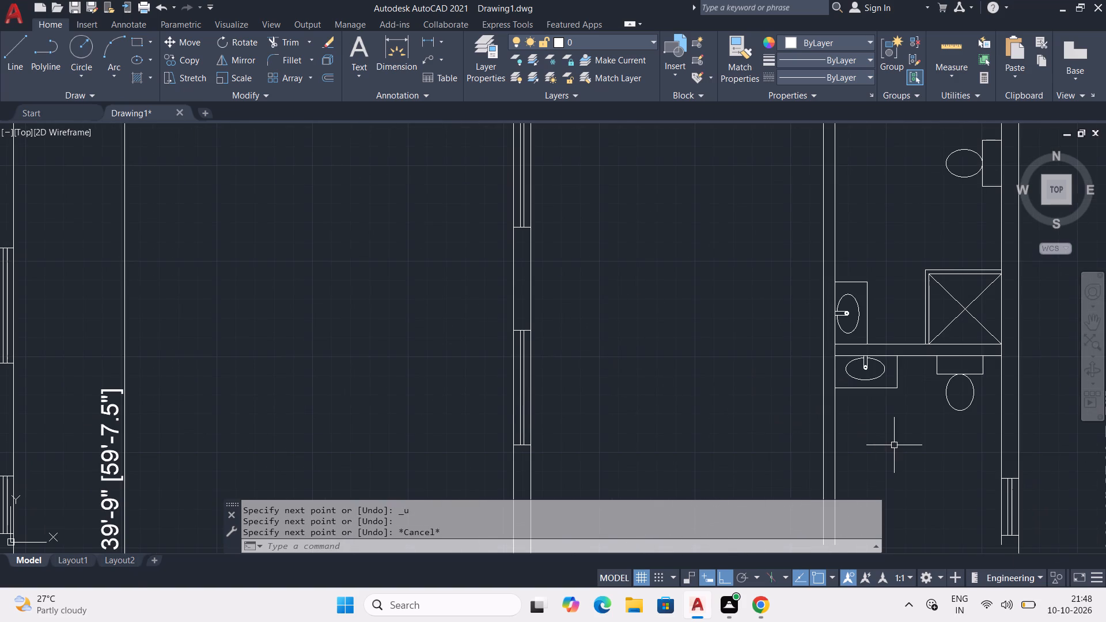
{"action": "middle_click_drag", "start_coordinate": [892, 449], "coordinate": [756, 390]}
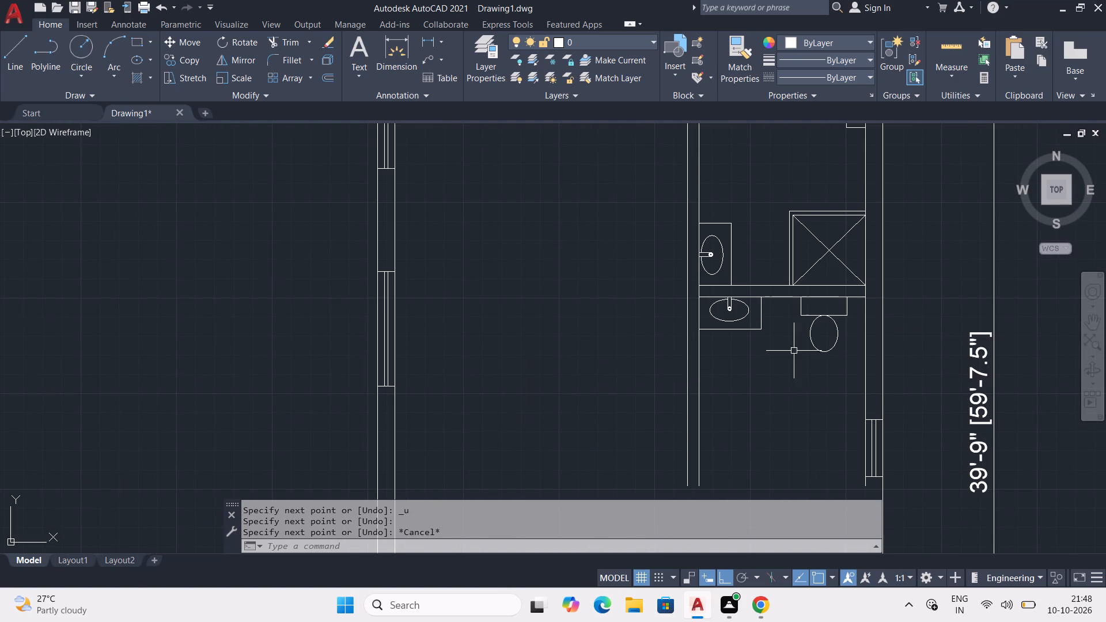
{"action": "scroll", "coordinate": [801, 347], "scroll_direction": "up", "scroll_amount": 2}
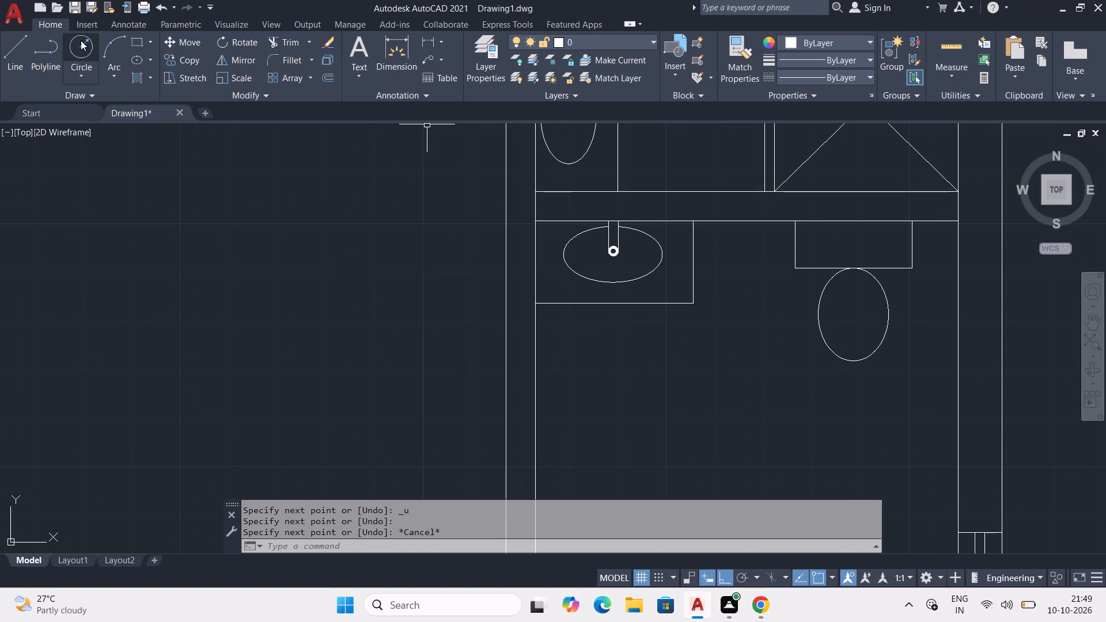
{"action": "left_click", "coordinate": [81, 43]}
{"action": "middle_click_drag", "start_coordinate": [872, 193], "coordinate": [795, 327]}
{"action": "left_click", "coordinate": [785, 305]}
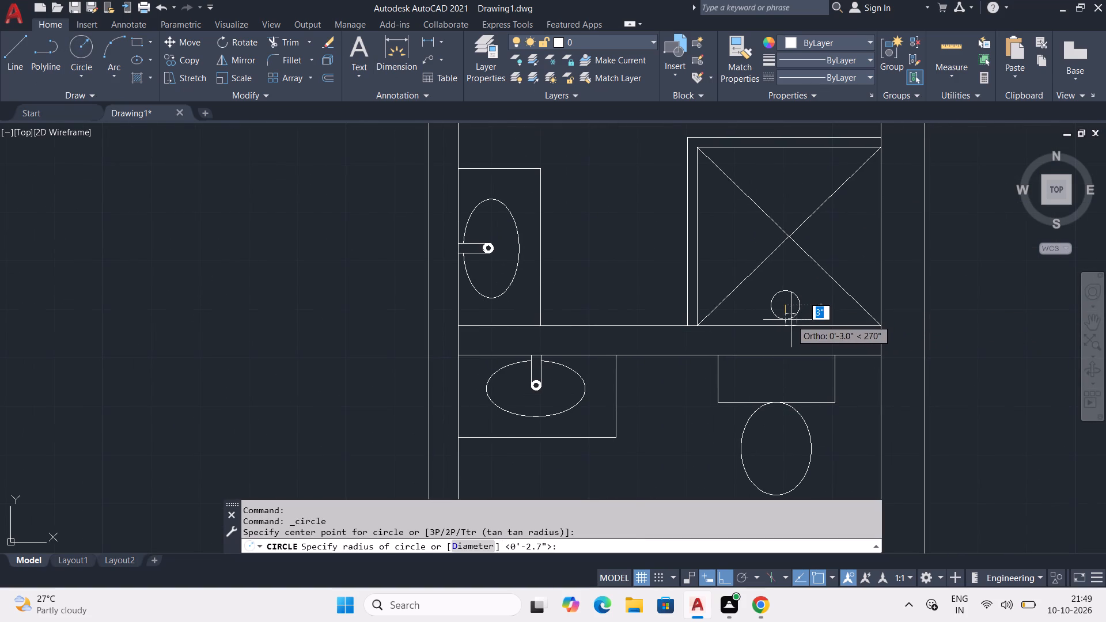
{"action": "left_click", "coordinate": [791, 320]}
{"action": "left_click", "coordinate": [783, 300]}
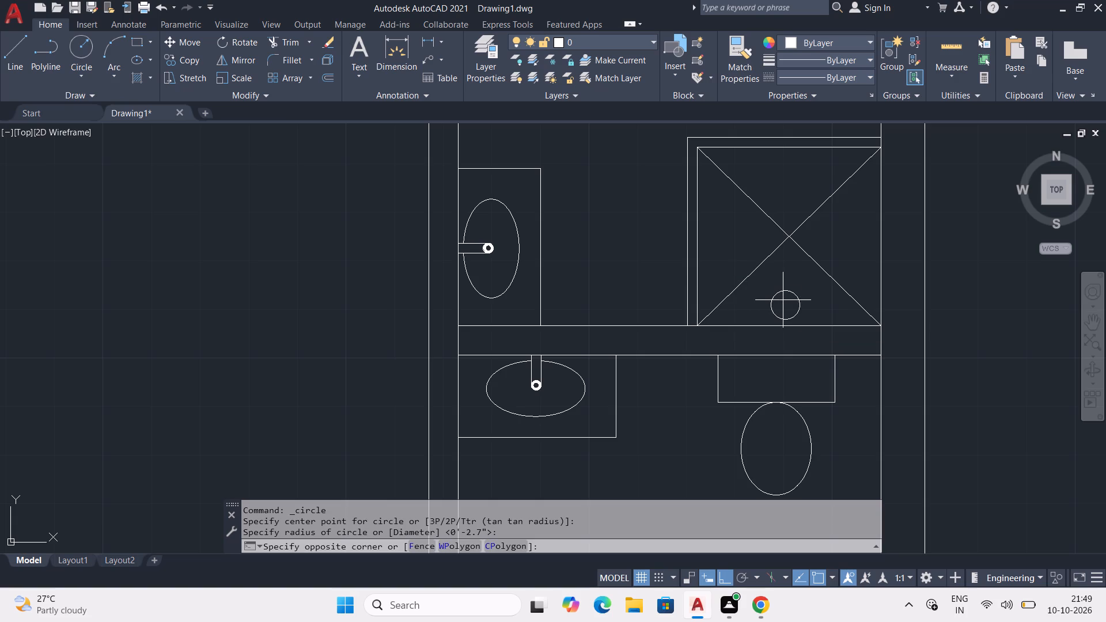
{"action": "left_click", "coordinate": [789, 308]}
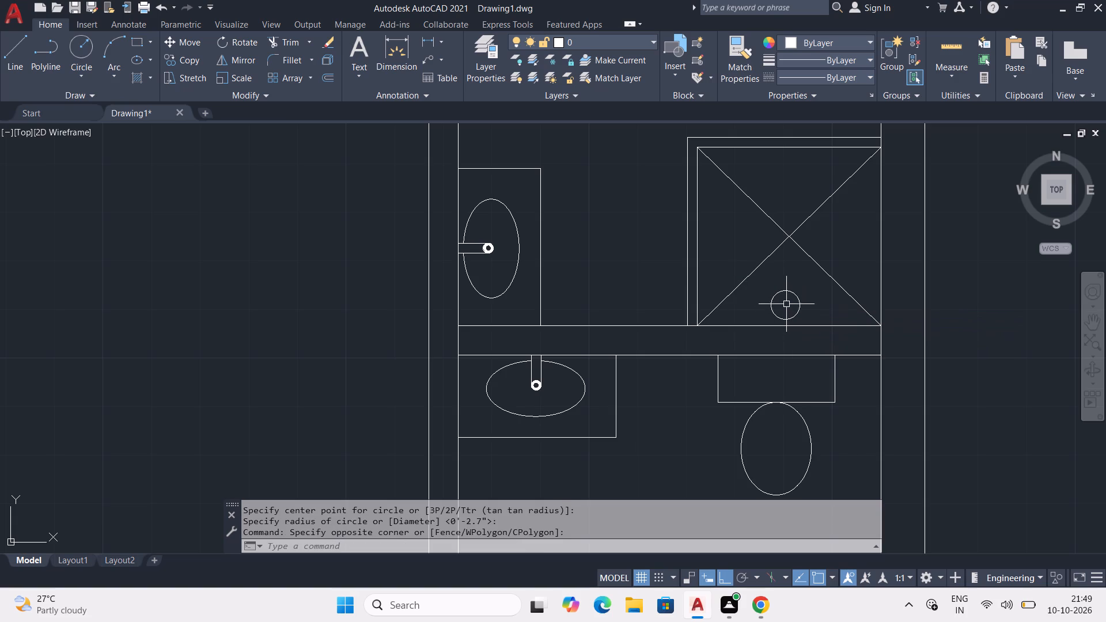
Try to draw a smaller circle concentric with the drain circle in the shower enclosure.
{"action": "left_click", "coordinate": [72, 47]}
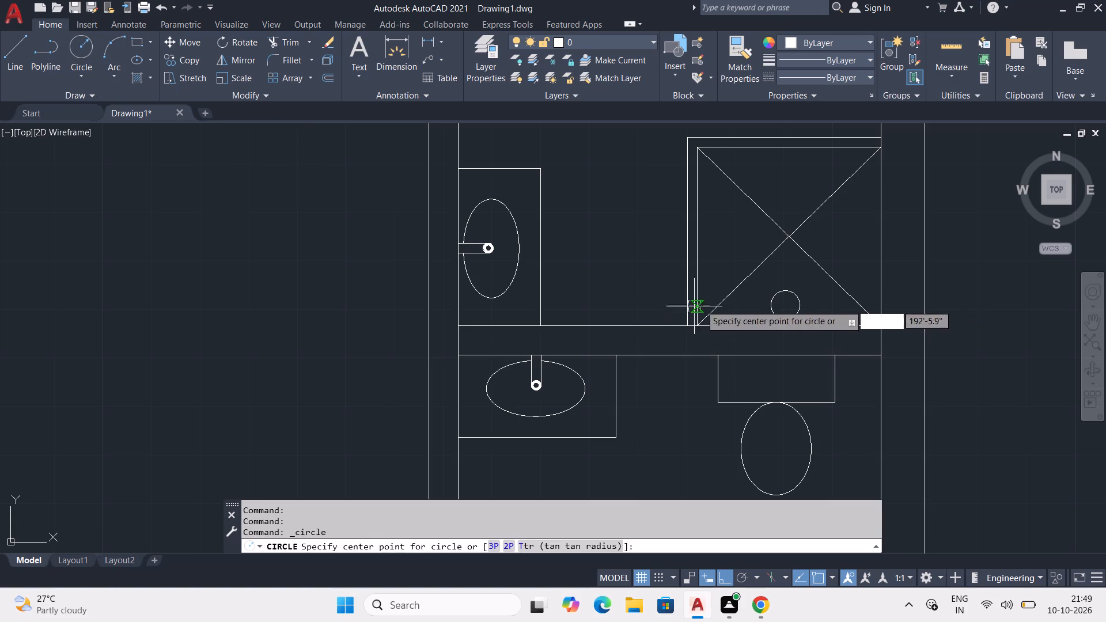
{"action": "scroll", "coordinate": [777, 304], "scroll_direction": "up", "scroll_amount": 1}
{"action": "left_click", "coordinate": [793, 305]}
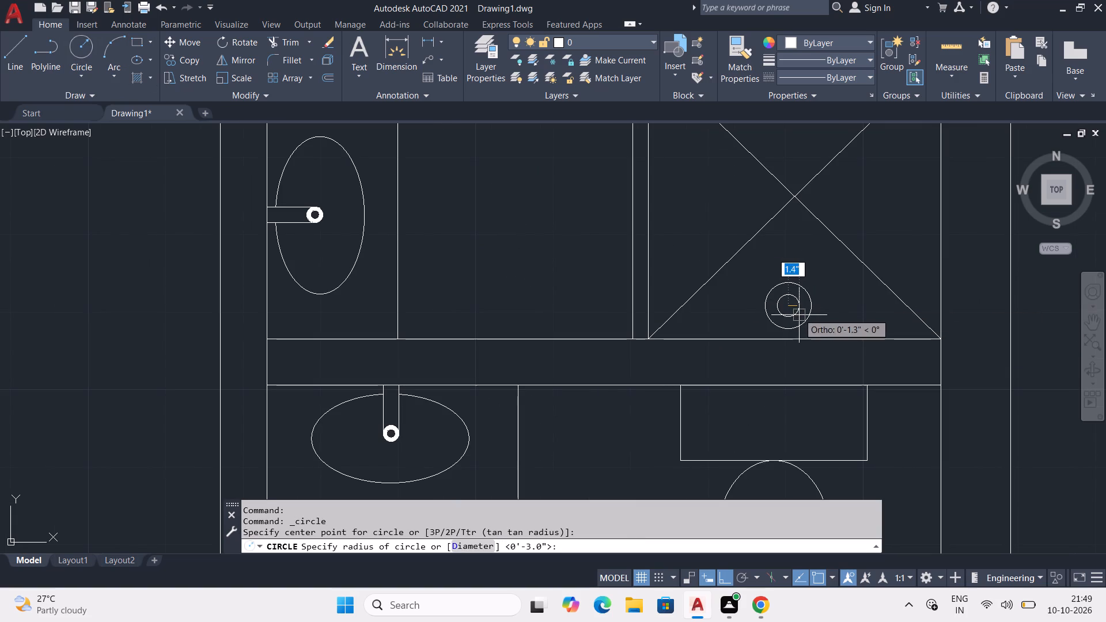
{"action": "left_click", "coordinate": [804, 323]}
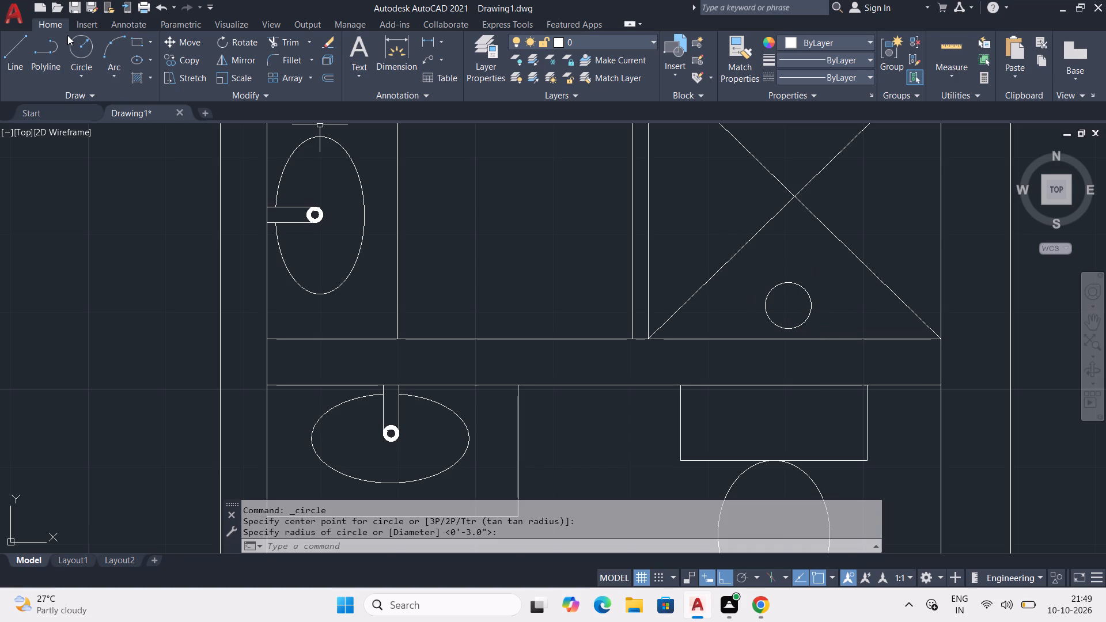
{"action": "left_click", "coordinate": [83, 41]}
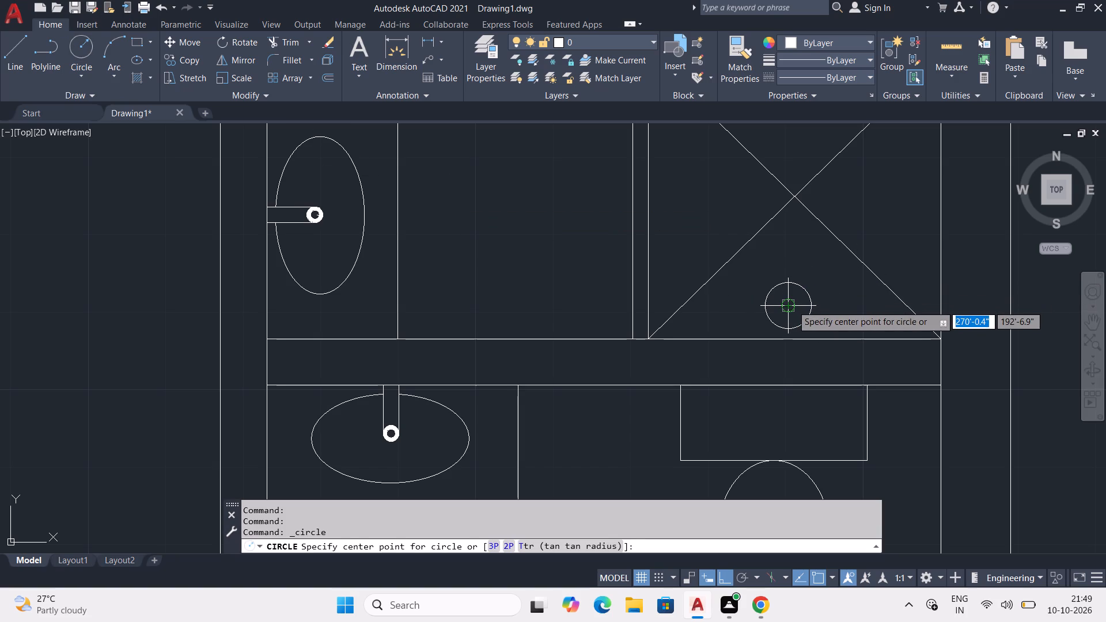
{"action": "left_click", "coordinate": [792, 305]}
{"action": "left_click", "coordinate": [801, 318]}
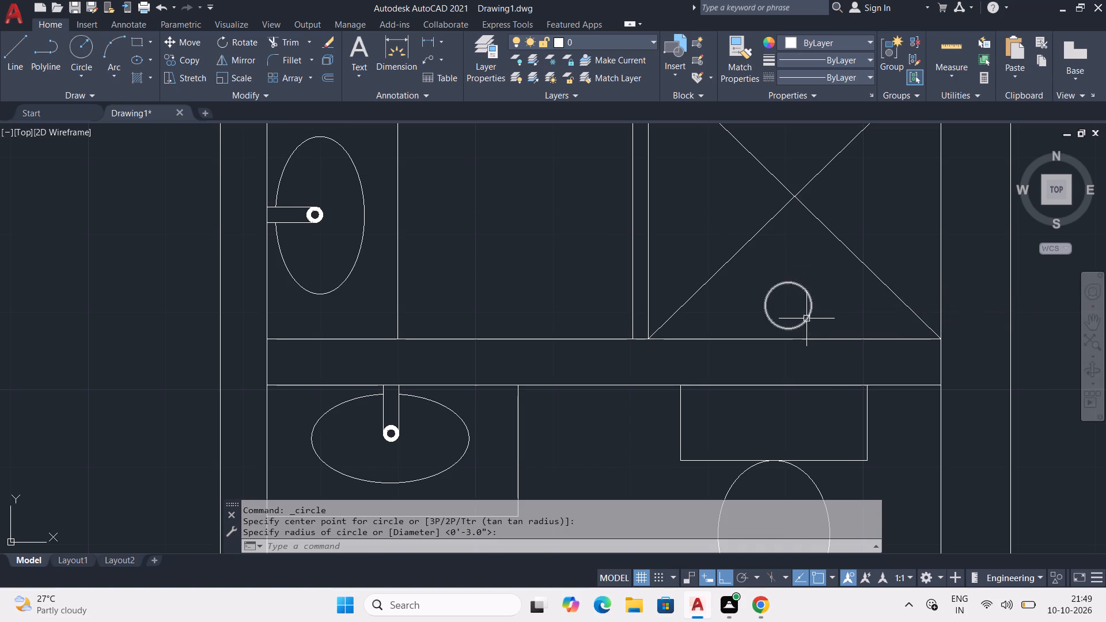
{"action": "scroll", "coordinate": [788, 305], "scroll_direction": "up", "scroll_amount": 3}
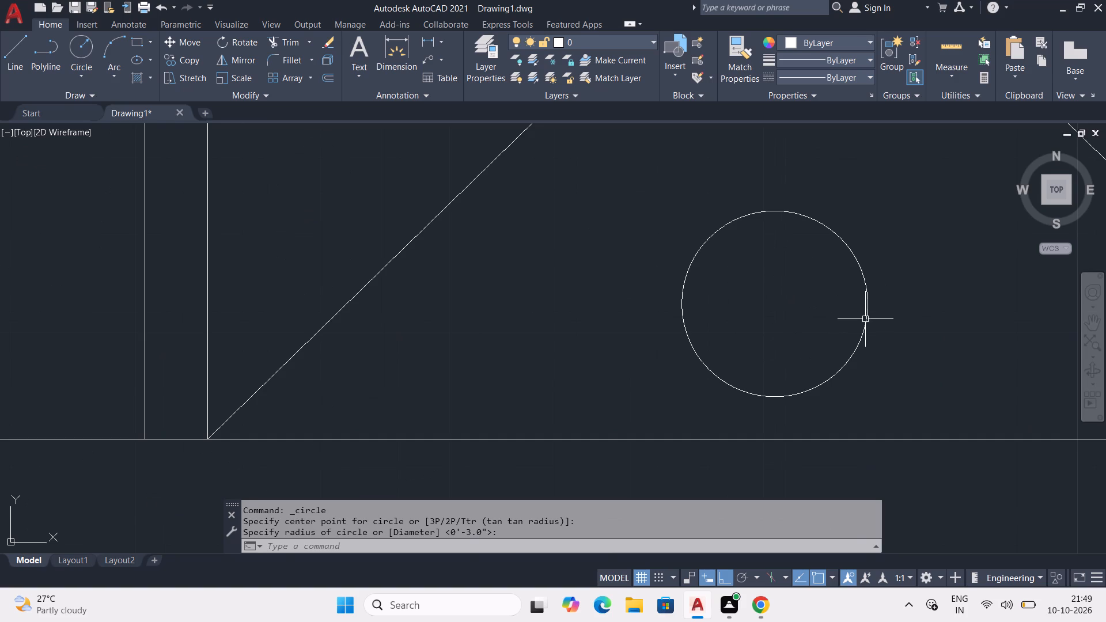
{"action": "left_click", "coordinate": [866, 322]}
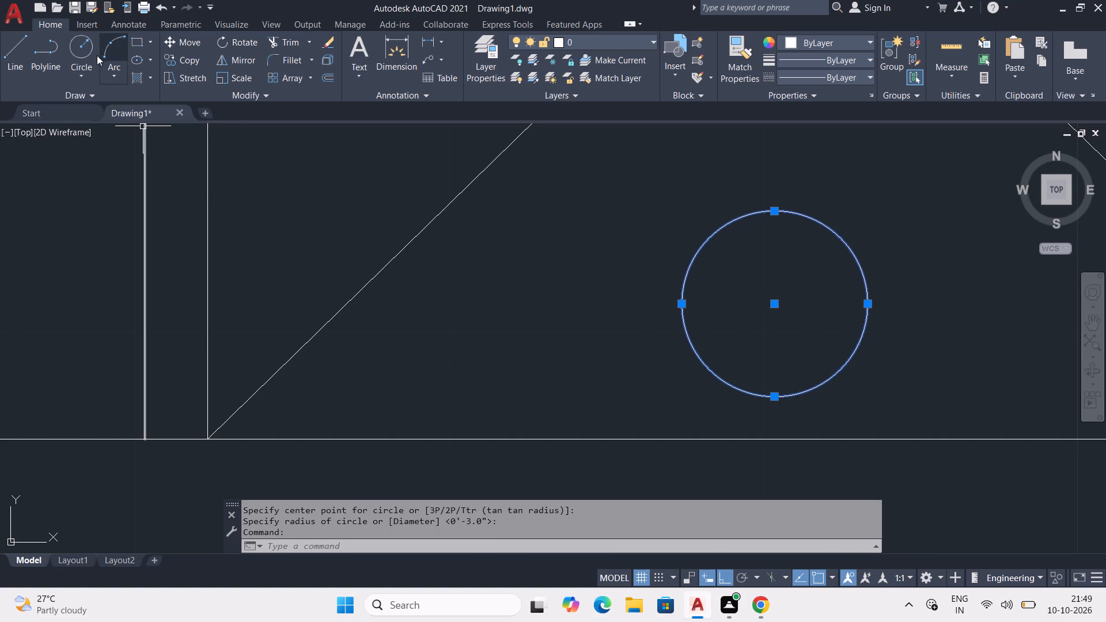
Draw a smaller circle inside the shower drain circle, sharing its centre.
{"action": "left_click", "coordinate": [90, 49]}
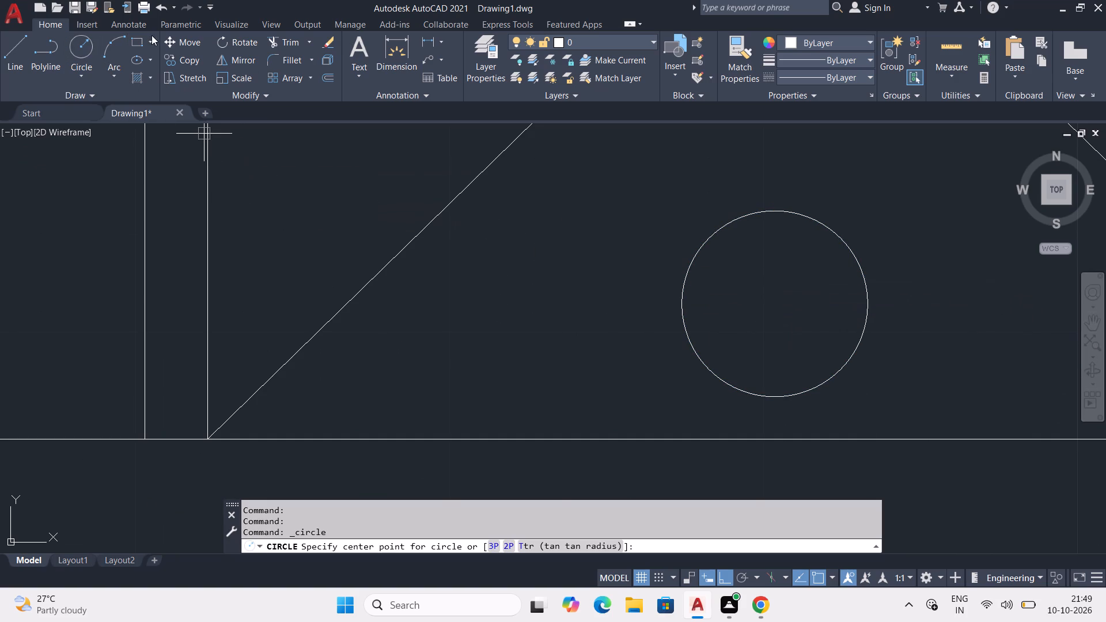
{"action": "left_click", "coordinate": [86, 40]}
{"action": "scroll", "coordinate": [773, 298], "scroll_direction": "down", "scroll_amount": 2}
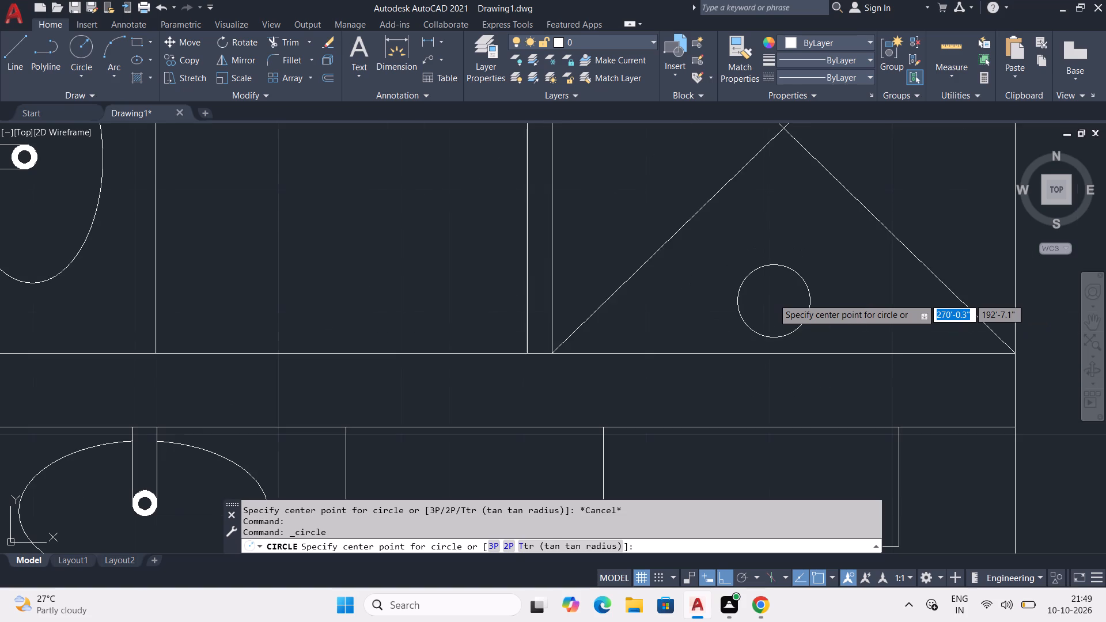
{"action": "left_click", "coordinate": [777, 304]}
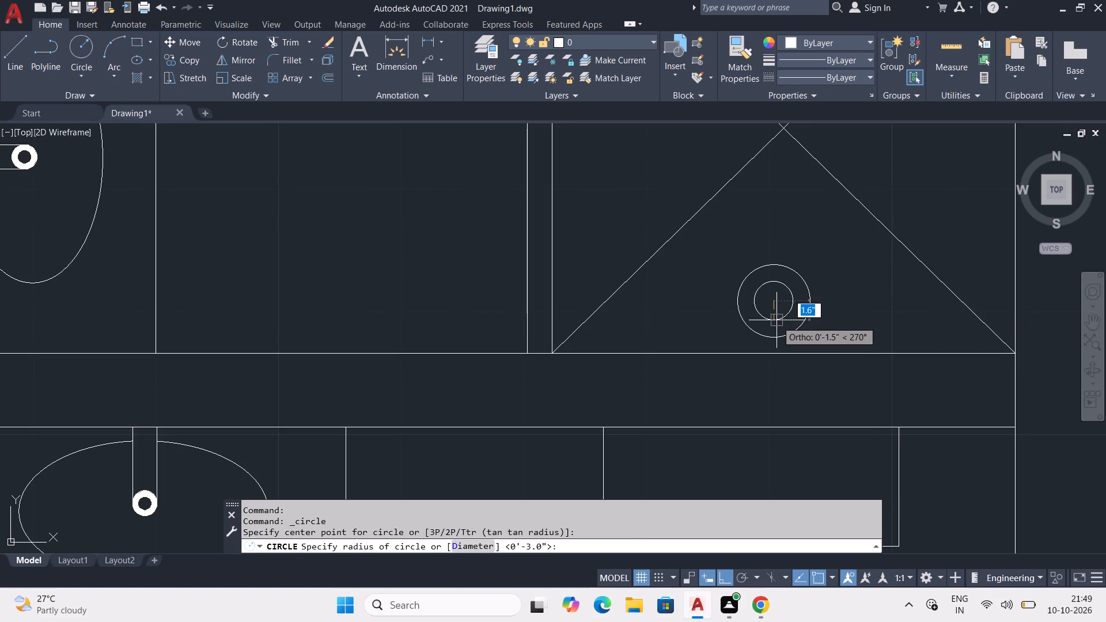
{"action": "left_click", "coordinate": [779, 324]}
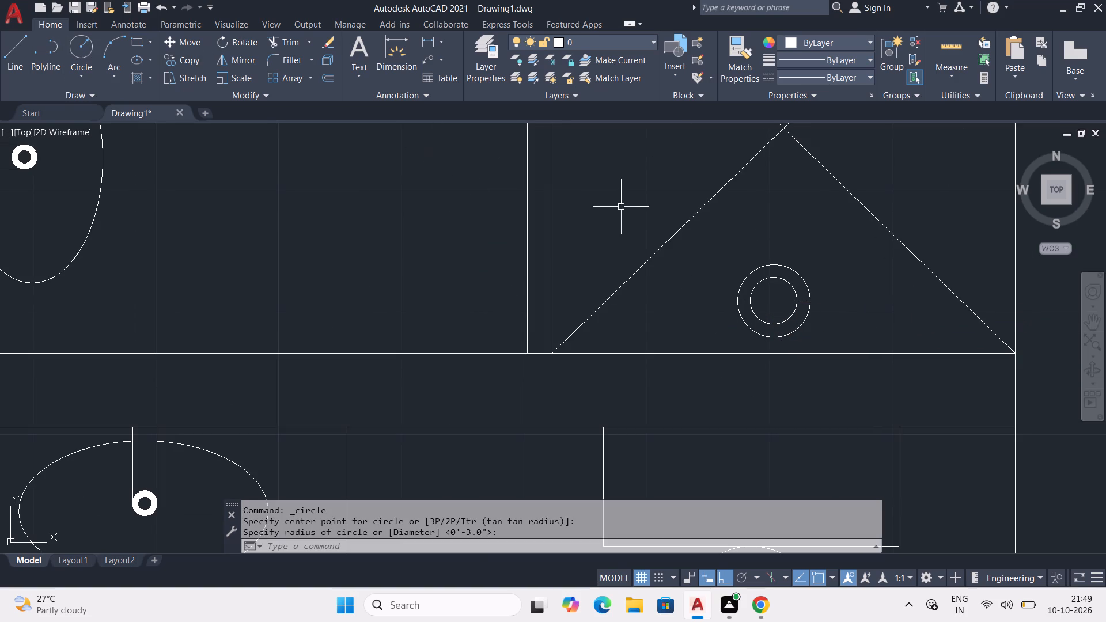
{"action": "right_click", "coordinate": [734, 216]}
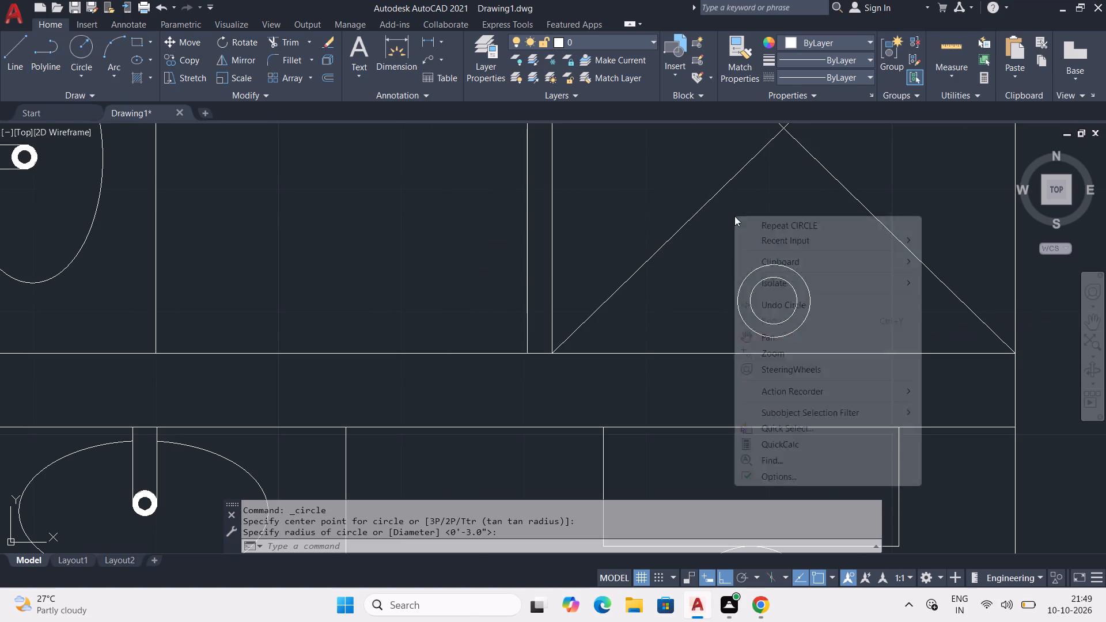
{"action": "left_click", "coordinate": [1052, 387]}
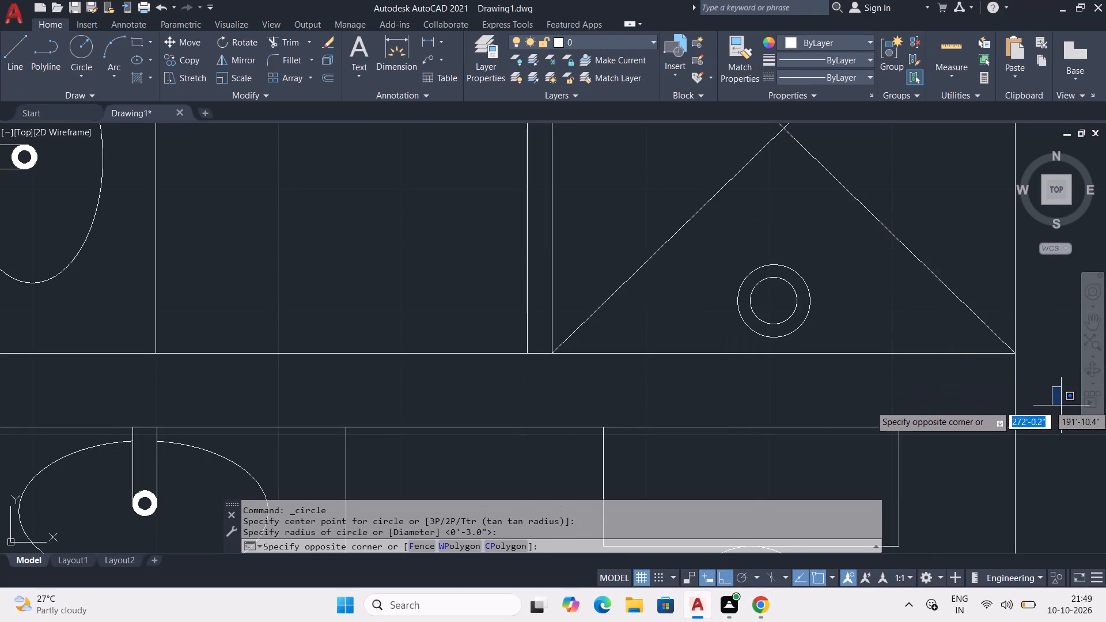
{"action": "left_click", "coordinate": [1061, 405]}
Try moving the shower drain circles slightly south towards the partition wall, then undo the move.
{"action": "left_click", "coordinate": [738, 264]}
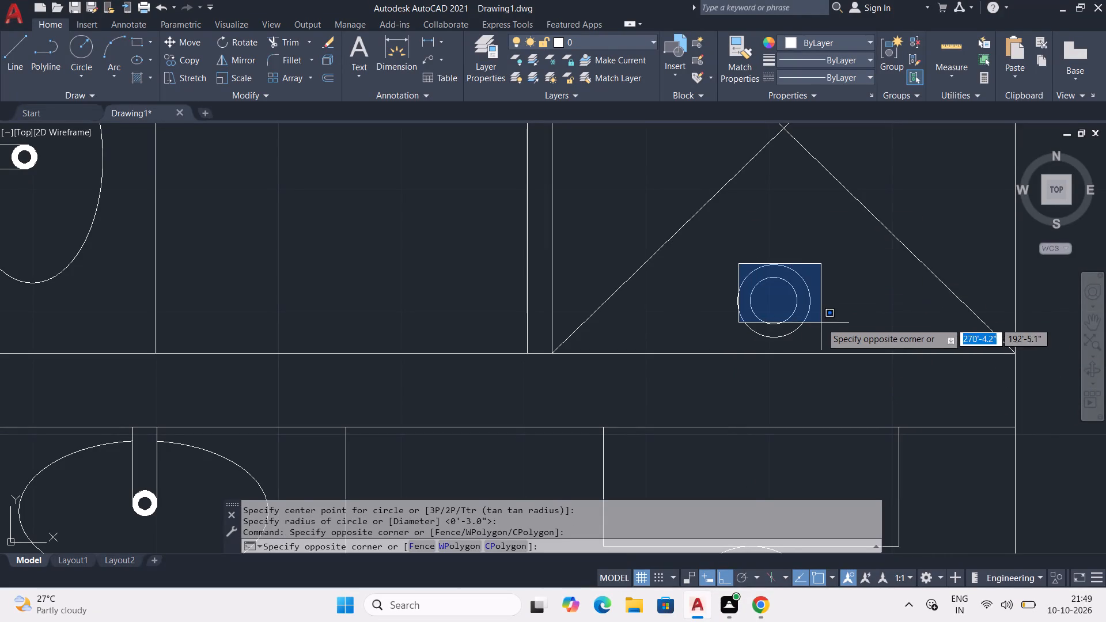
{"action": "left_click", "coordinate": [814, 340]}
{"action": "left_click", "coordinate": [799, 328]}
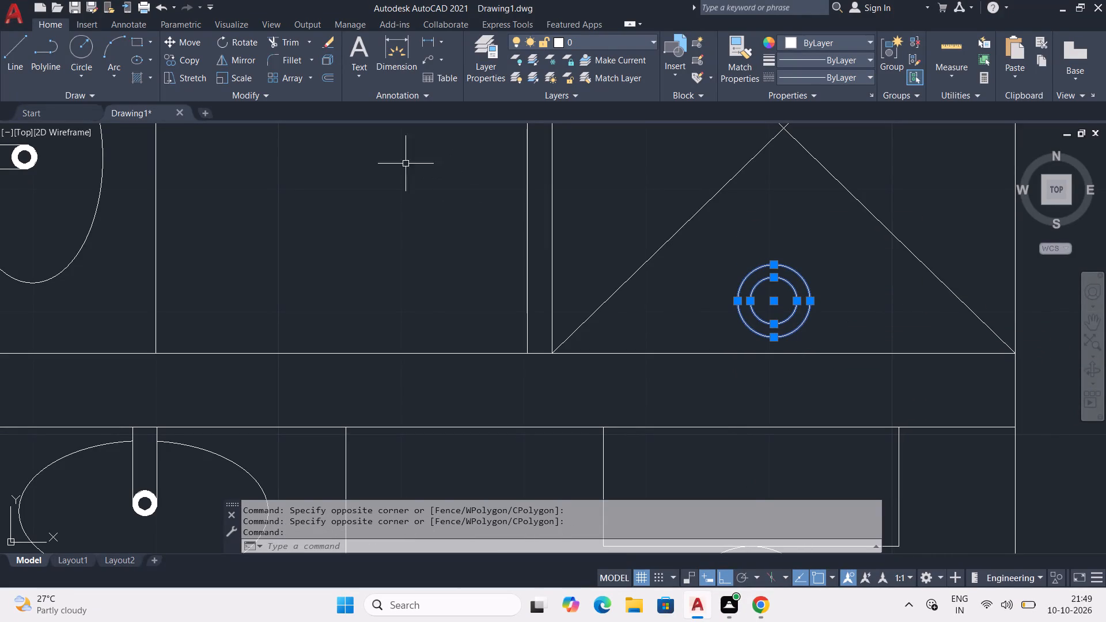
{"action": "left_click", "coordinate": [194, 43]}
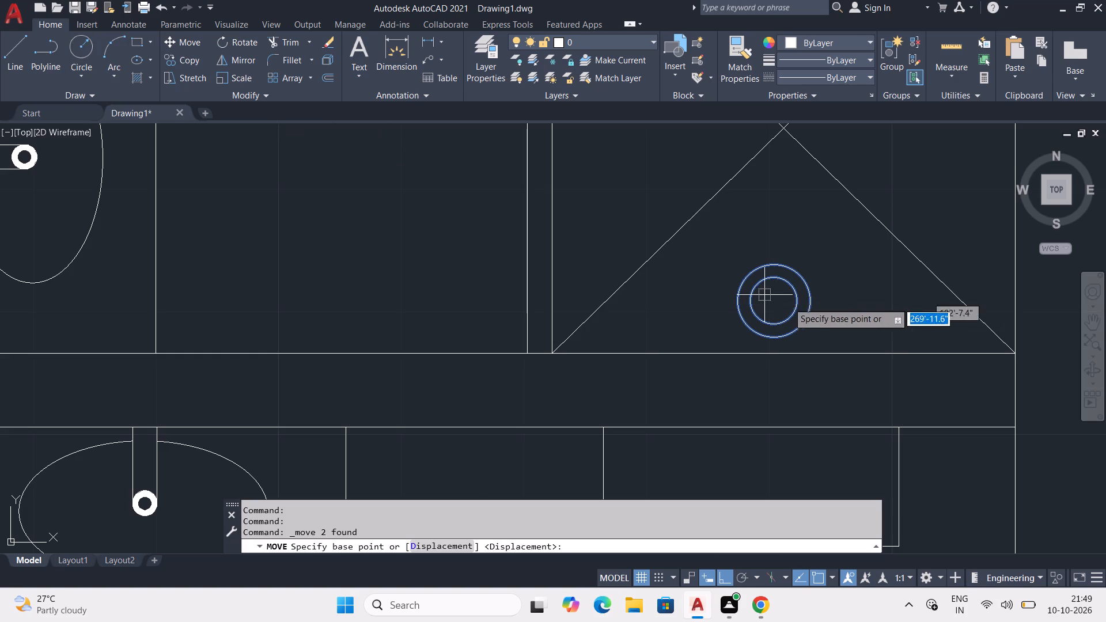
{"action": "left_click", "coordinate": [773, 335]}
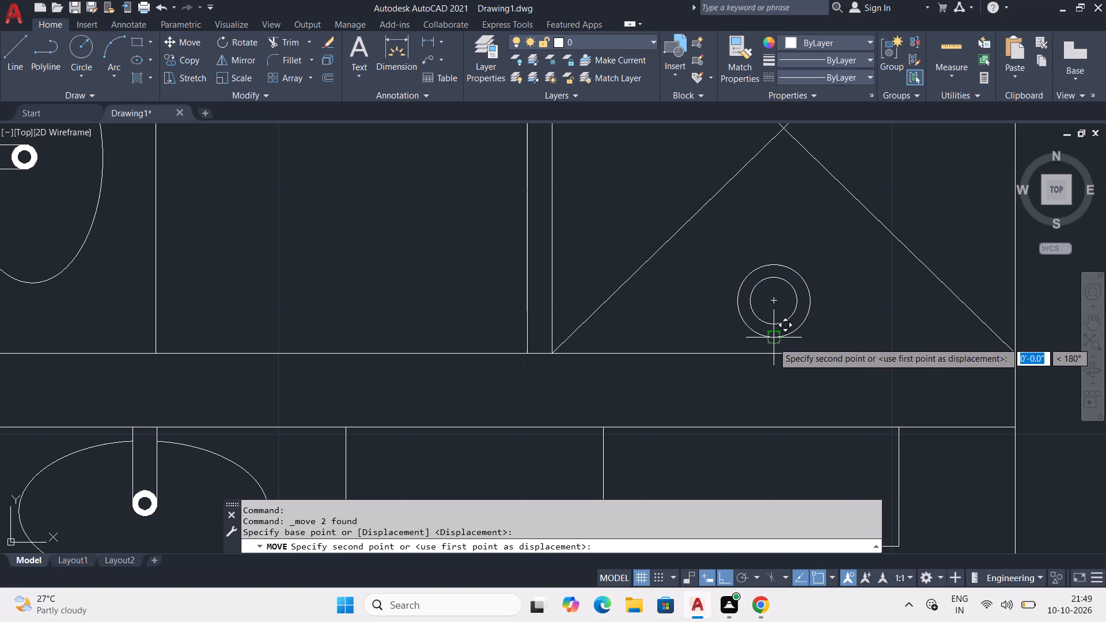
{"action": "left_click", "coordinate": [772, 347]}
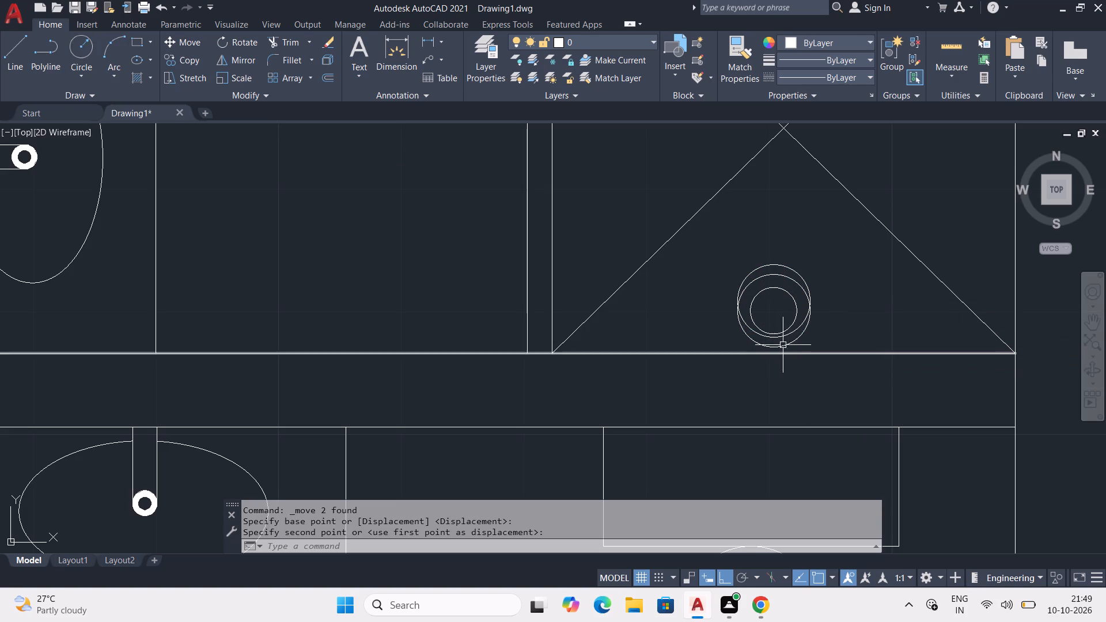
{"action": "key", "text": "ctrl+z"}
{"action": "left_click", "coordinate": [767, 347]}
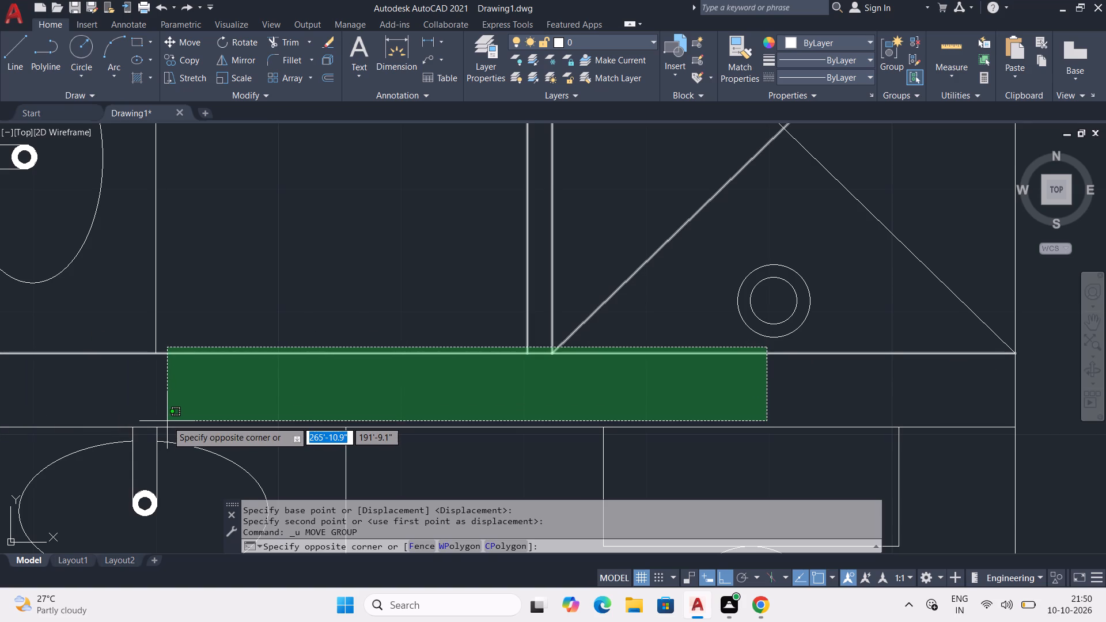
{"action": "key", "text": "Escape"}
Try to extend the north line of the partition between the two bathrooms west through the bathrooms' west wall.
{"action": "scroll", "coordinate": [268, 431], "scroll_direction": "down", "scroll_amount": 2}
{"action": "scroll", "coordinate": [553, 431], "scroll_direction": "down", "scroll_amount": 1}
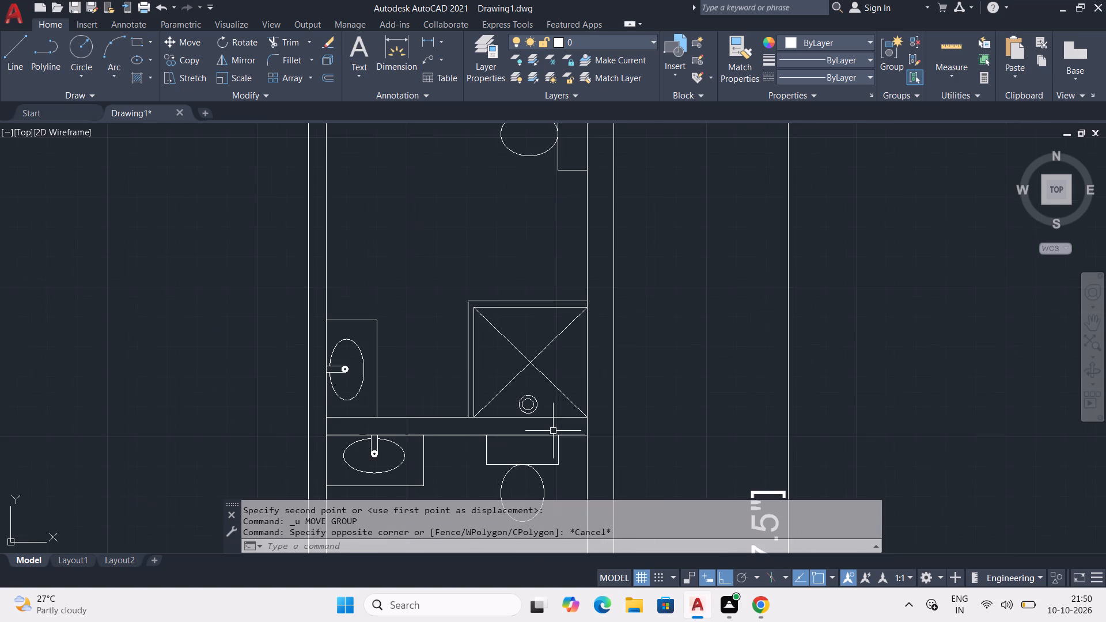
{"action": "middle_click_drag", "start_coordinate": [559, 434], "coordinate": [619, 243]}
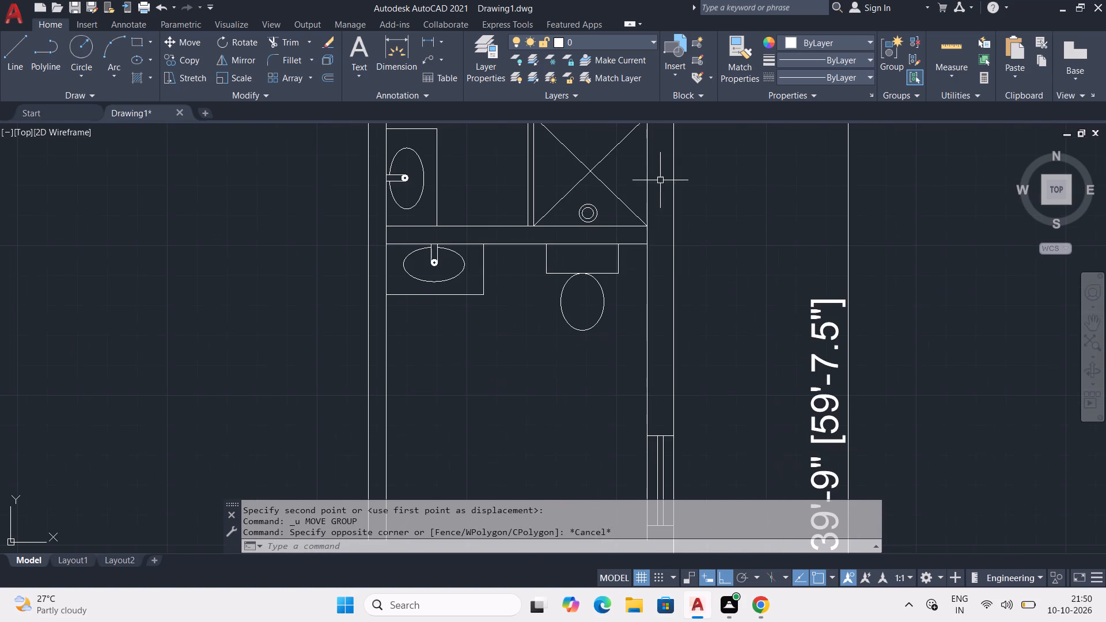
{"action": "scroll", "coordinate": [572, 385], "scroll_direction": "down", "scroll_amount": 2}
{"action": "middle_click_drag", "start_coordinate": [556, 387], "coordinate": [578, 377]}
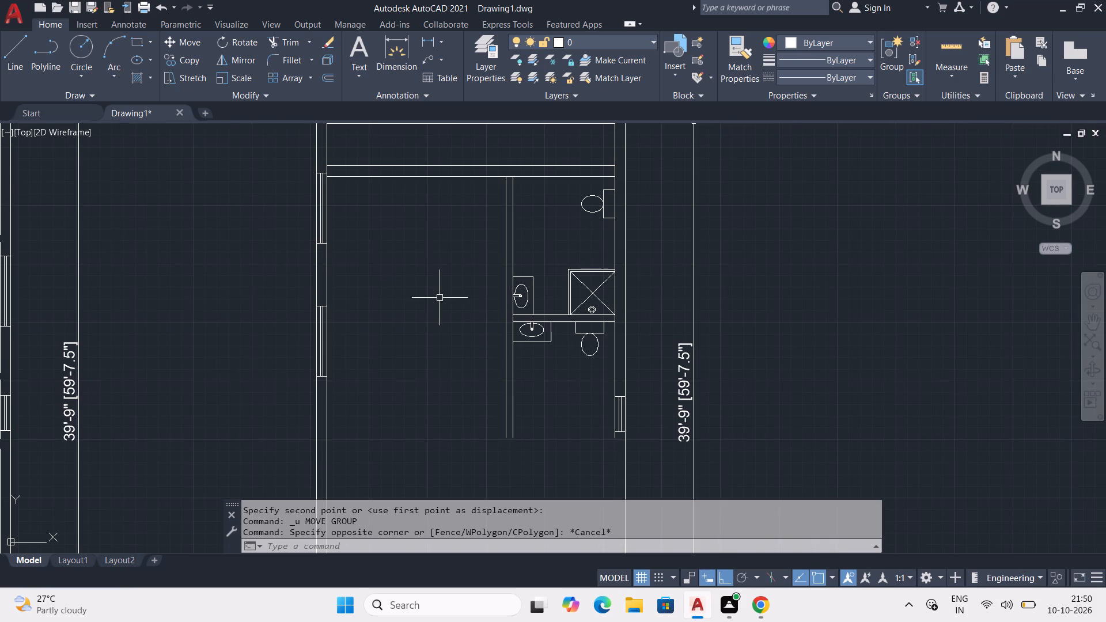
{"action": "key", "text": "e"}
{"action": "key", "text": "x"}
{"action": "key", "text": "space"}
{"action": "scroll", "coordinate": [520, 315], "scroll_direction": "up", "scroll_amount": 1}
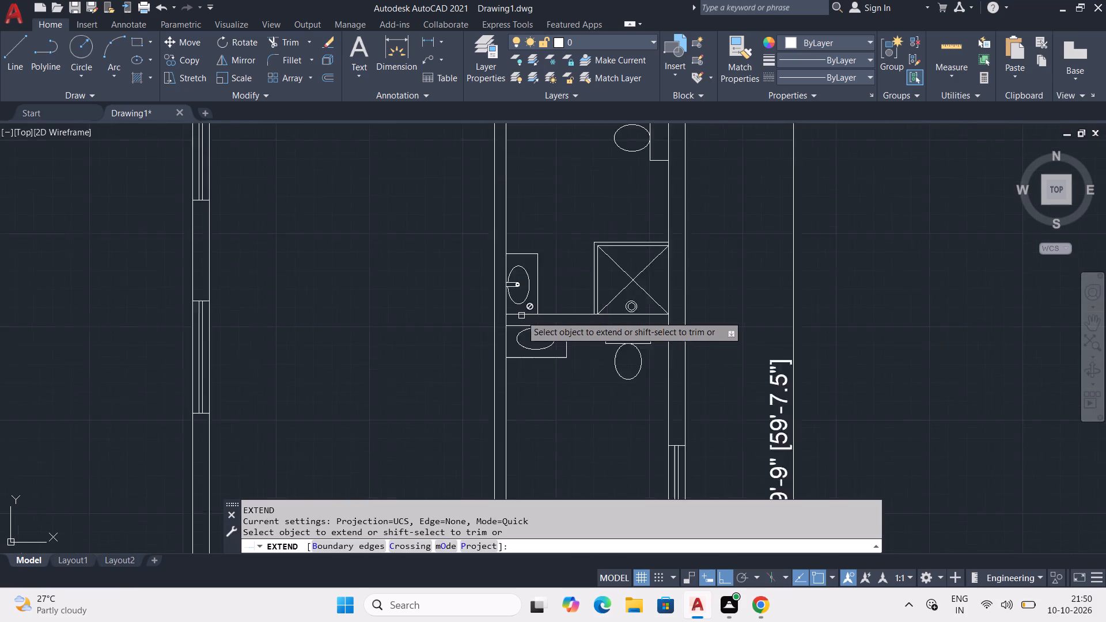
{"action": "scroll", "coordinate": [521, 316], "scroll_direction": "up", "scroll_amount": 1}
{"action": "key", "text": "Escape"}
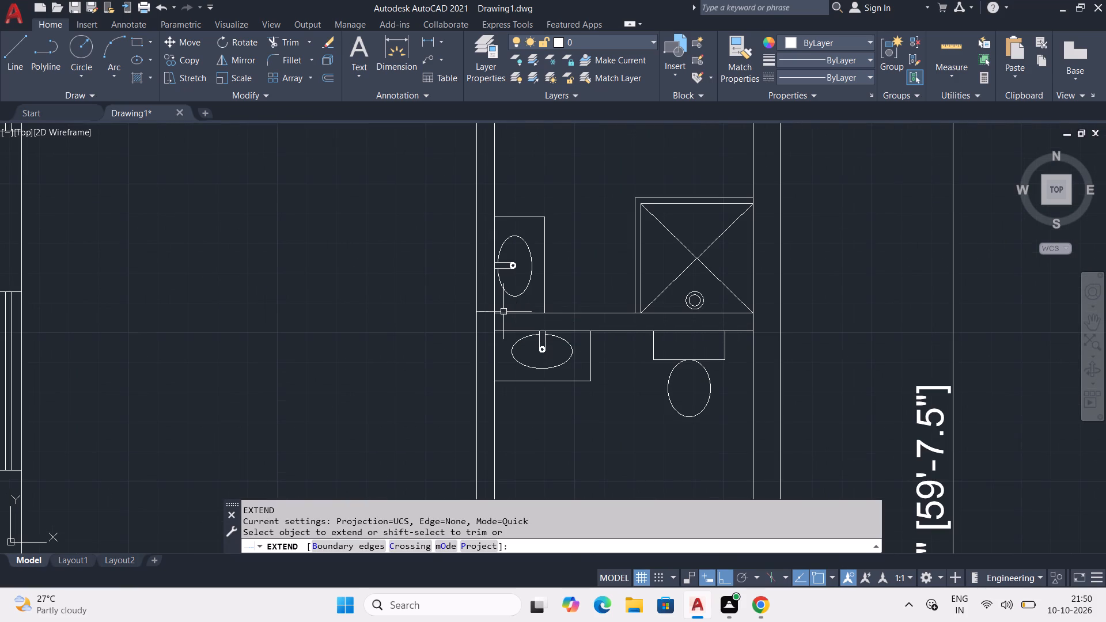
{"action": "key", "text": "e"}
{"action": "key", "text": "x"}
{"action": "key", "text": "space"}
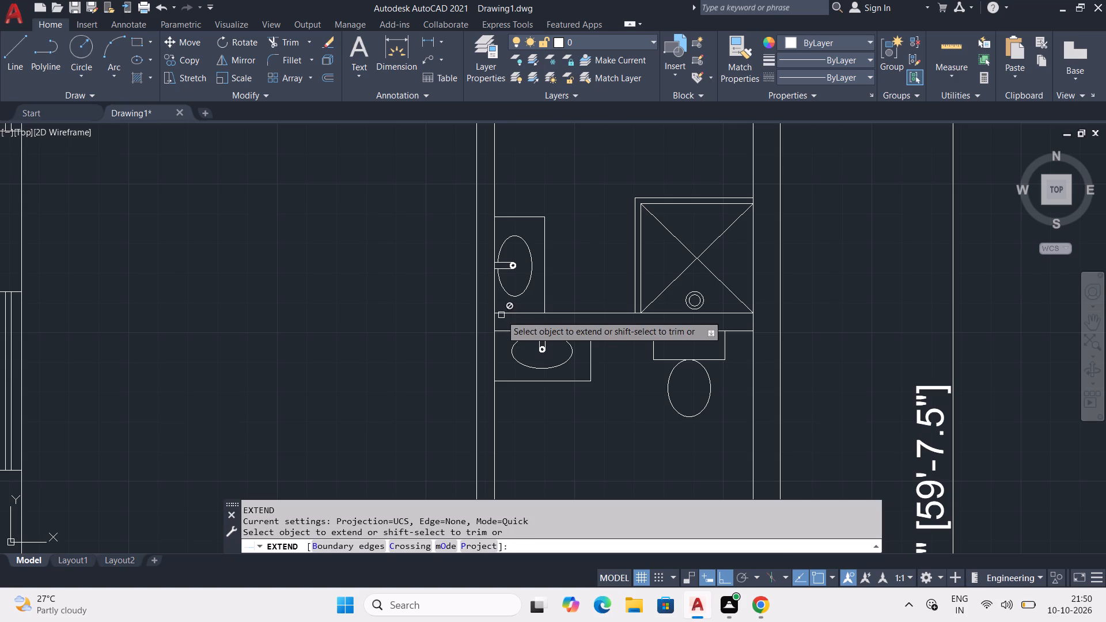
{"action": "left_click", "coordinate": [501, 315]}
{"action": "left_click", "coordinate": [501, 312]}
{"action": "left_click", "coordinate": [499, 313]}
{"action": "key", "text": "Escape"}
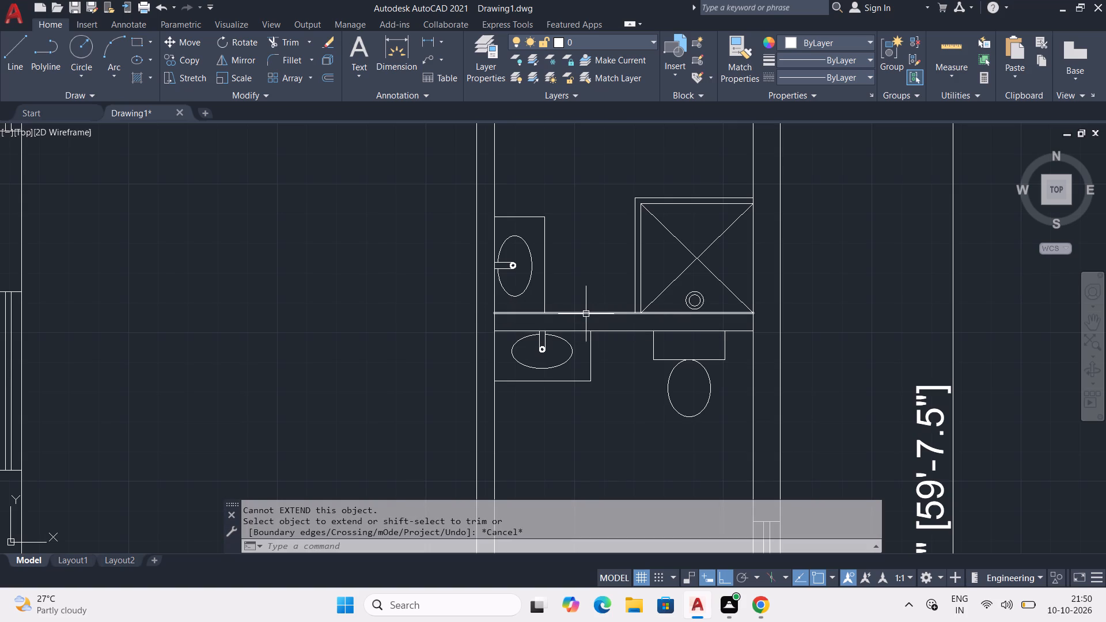
Extend both lines of the partition between the two bathrooms west to the inner face of the house's west exterior wall.
{"action": "key", "text": "e"}
{"action": "key", "text": "x"}
{"action": "key", "text": "space"}
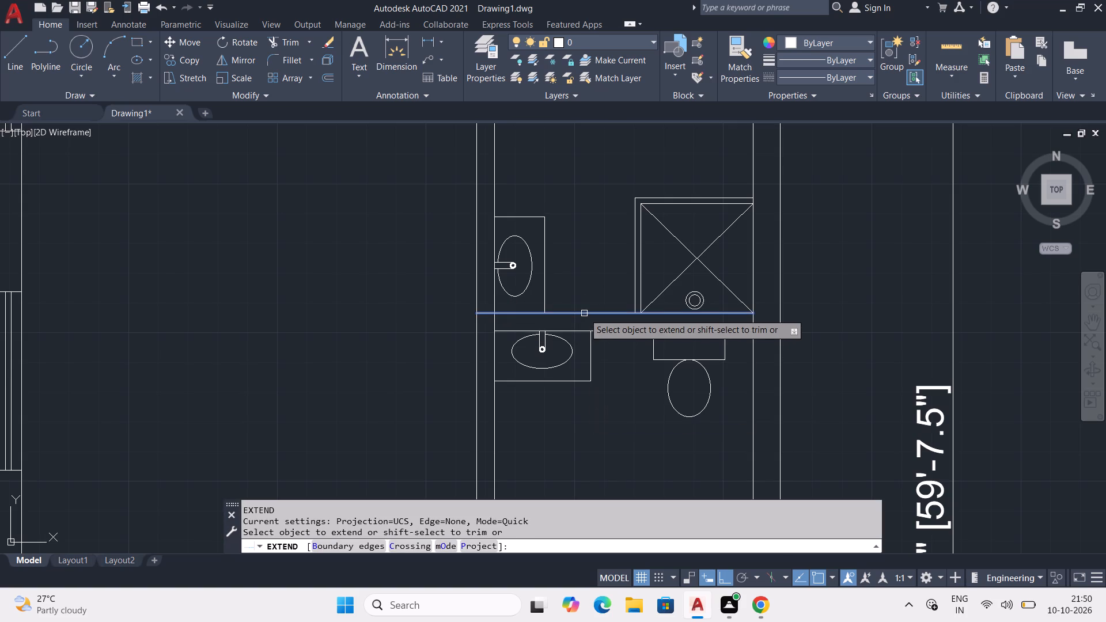
{"action": "left_click", "coordinate": [584, 313]}
{"action": "left_click", "coordinate": [483, 312]}
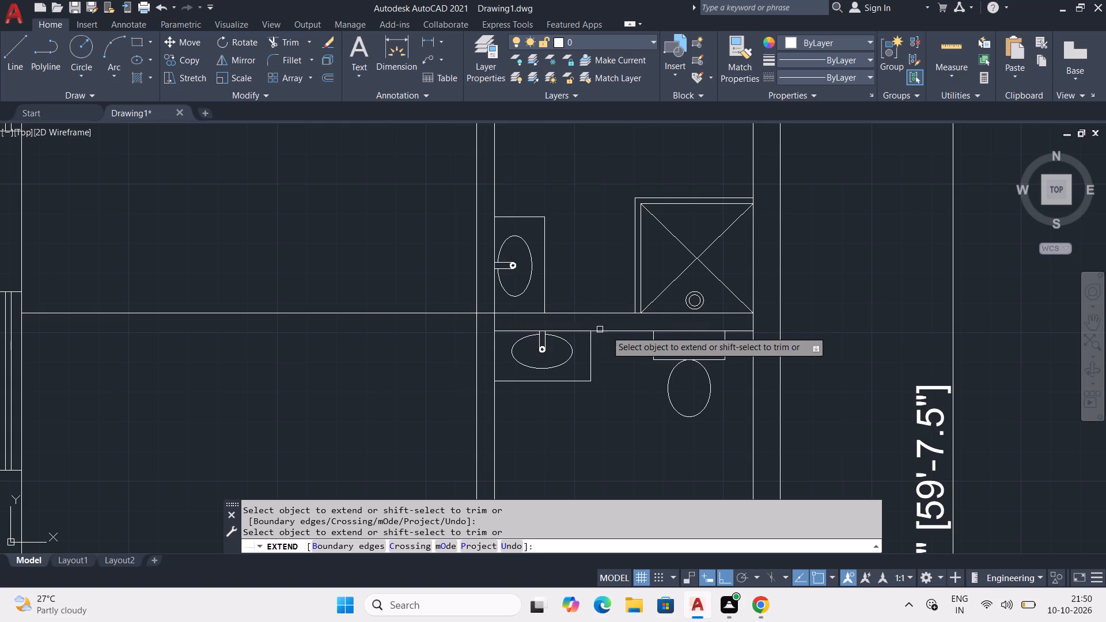
{"action": "left_click", "coordinate": [618, 331]}
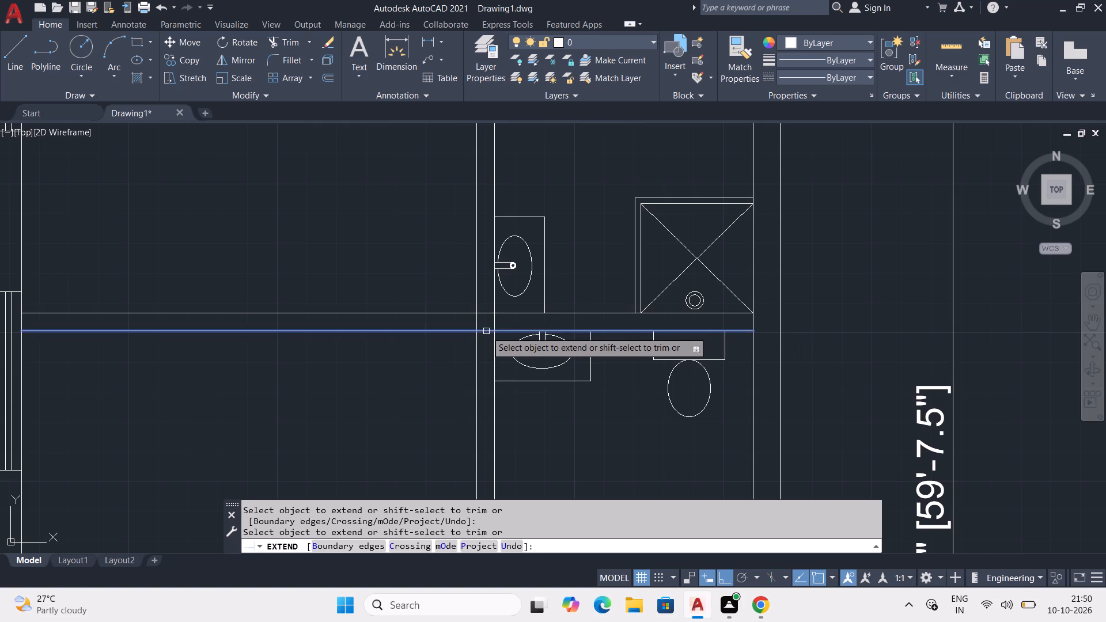
{"action": "left_click", "coordinate": [486, 331]}
{"action": "key", "text": "Escape"}
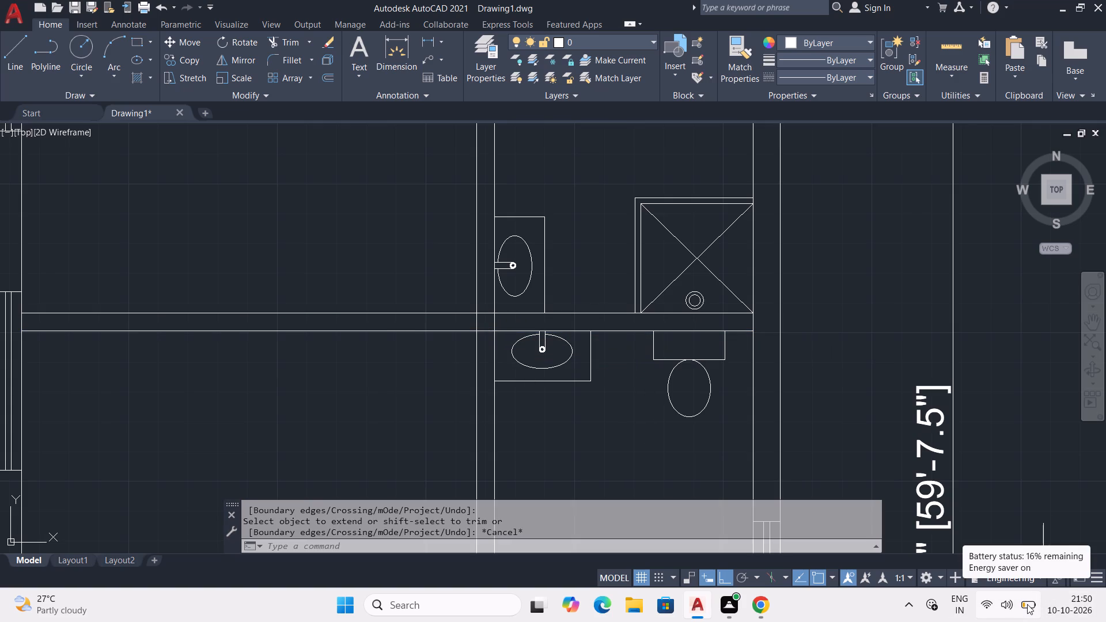
Draw a line closing the south bathroom, from the south end of its west wall's inner line to the exterior wall's outer face.
{"action": "scroll", "coordinate": [247, 426], "scroll_direction": "down", "scroll_amount": 2}
{"action": "middle_click_drag", "start_coordinate": [247, 428], "coordinate": [269, 354]}
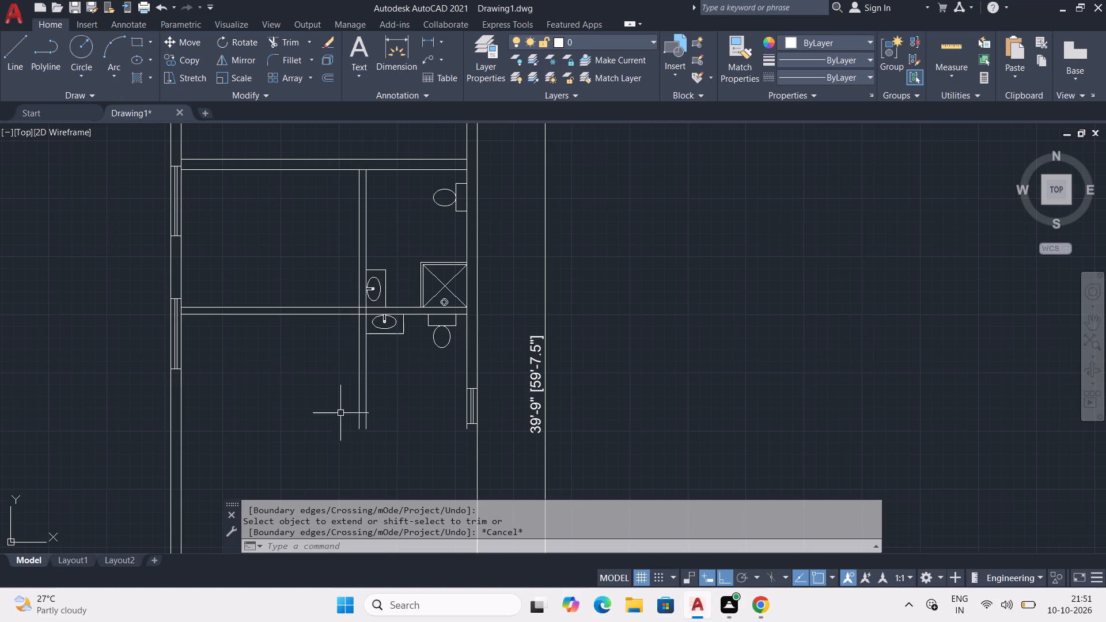
{"action": "scroll", "coordinate": [399, 363], "scroll_direction": "down", "scroll_amount": 1}
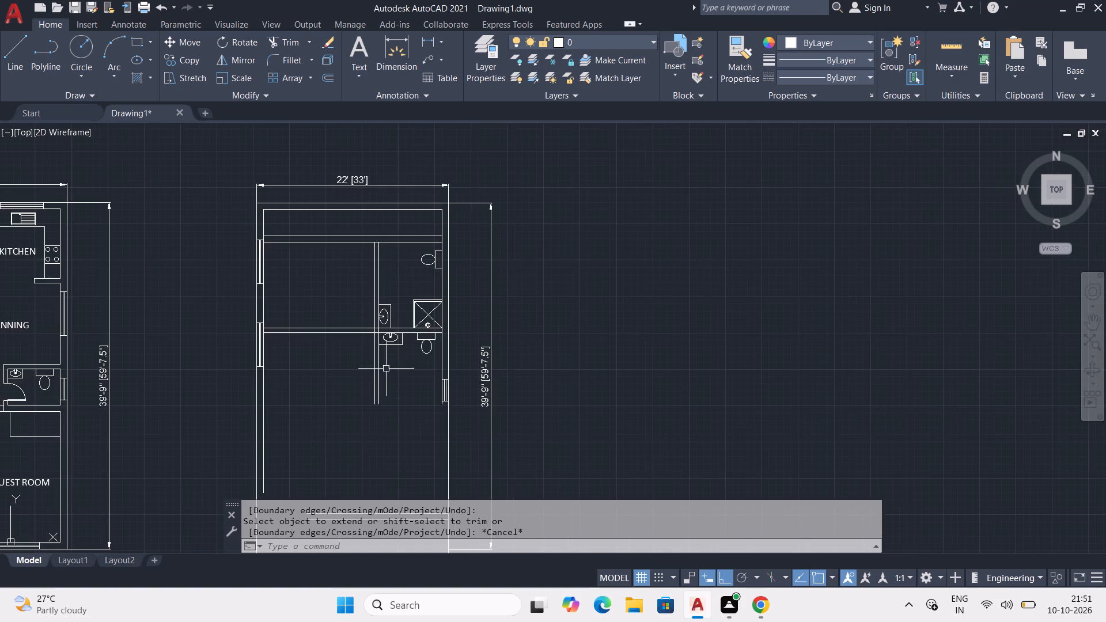
{"action": "middle_click_drag", "start_coordinate": [361, 376], "coordinate": [491, 422]}
{"action": "scroll", "coordinate": [525, 473], "scroll_direction": "up", "scroll_amount": 1}
{"action": "middle_click_drag", "start_coordinate": [523, 470], "coordinate": [521, 423]}
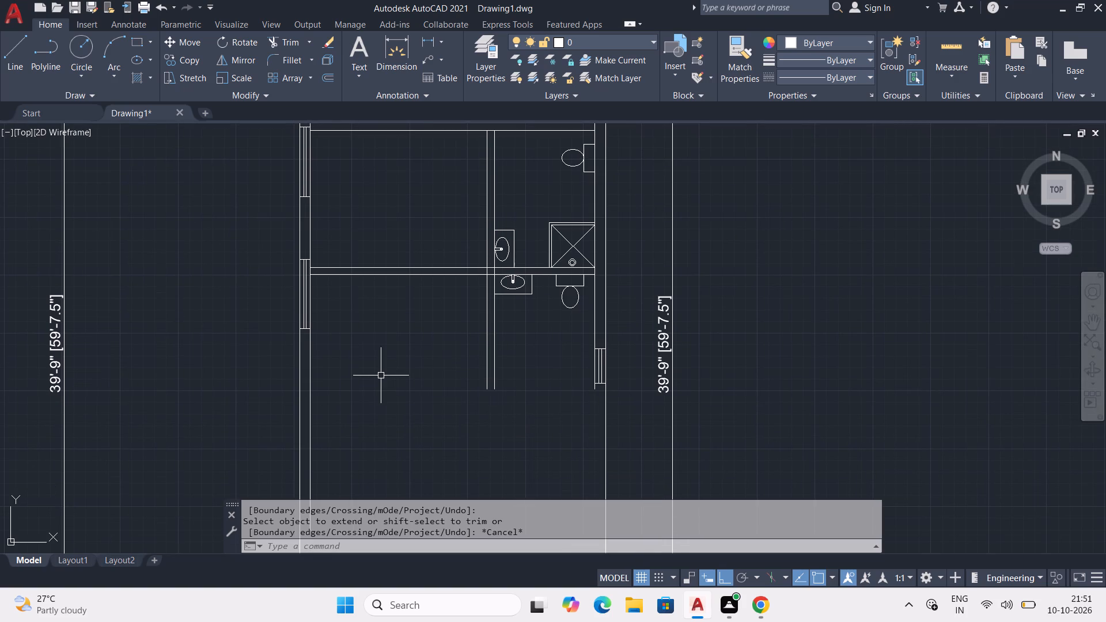
{"action": "key", "text": "l"}
{"action": "key", "text": "space"}
{"action": "scroll", "coordinate": [488, 391], "scroll_direction": "up", "scroll_amount": 1}
{"action": "left_click", "coordinate": [494, 392]}
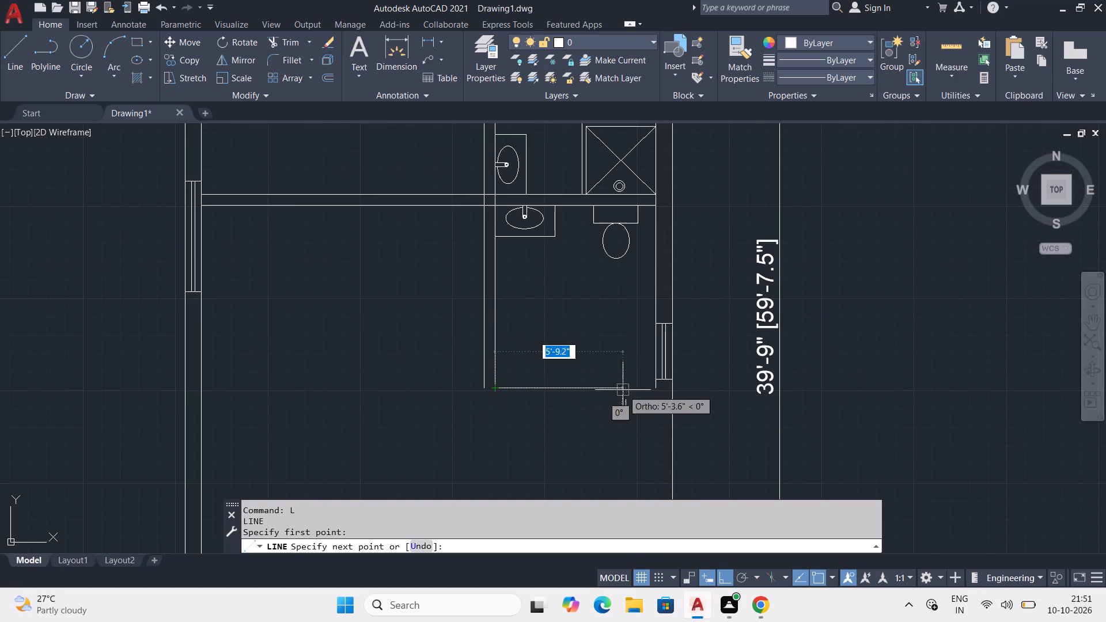
{"action": "left_click", "coordinate": [673, 391]}
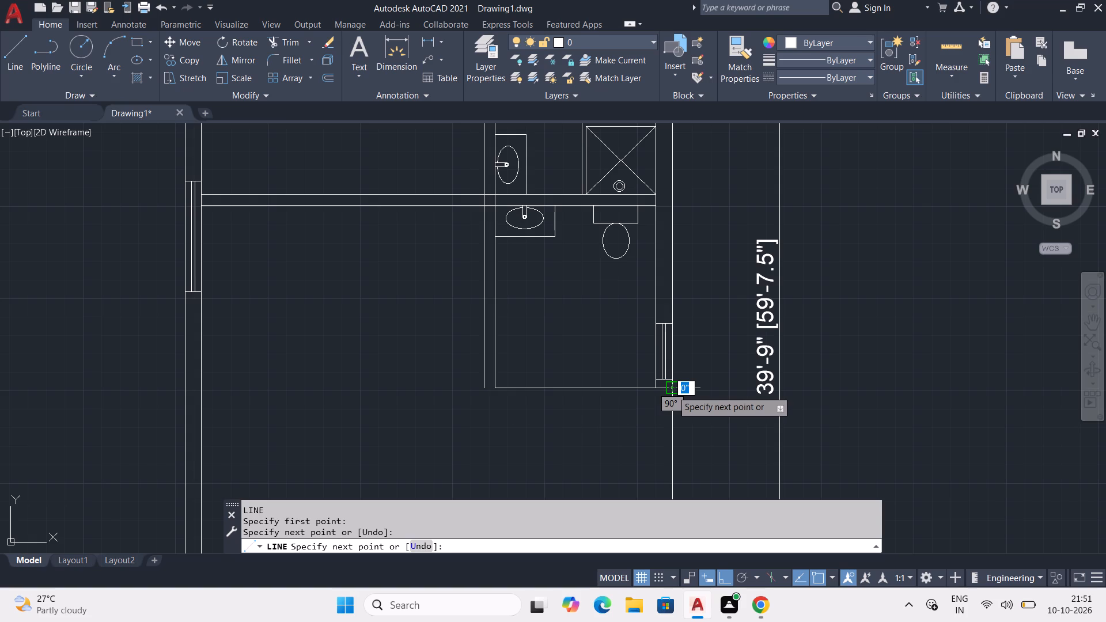
{"action": "key", "text": "Escape"}
Move the south bathroom's window about 2'-8" north along the east exterior wall.
{"action": "scroll", "coordinate": [658, 356], "scroll_direction": "up", "scroll_amount": 2}
{"action": "scroll", "coordinate": [657, 293], "scroll_direction": "down", "scroll_amount": 1}
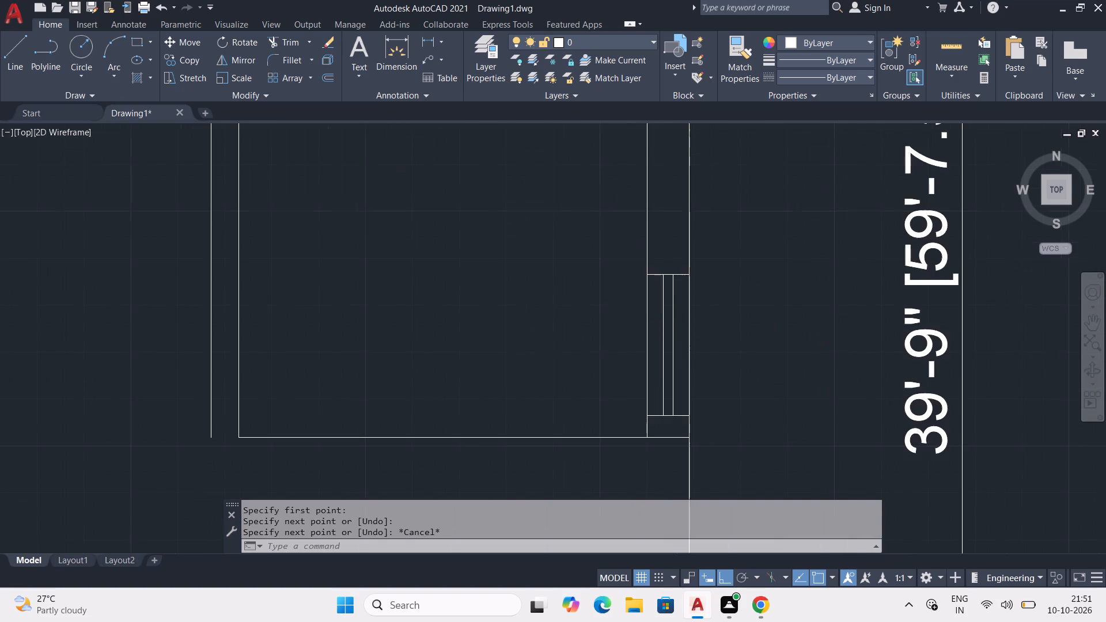
{"action": "scroll", "coordinate": [657, 293], "scroll_direction": "down", "scroll_amount": 2}
{"action": "scroll", "coordinate": [658, 283], "scroll_direction": "up", "scroll_amount": 3}
{"action": "left_click", "coordinate": [652, 288]}
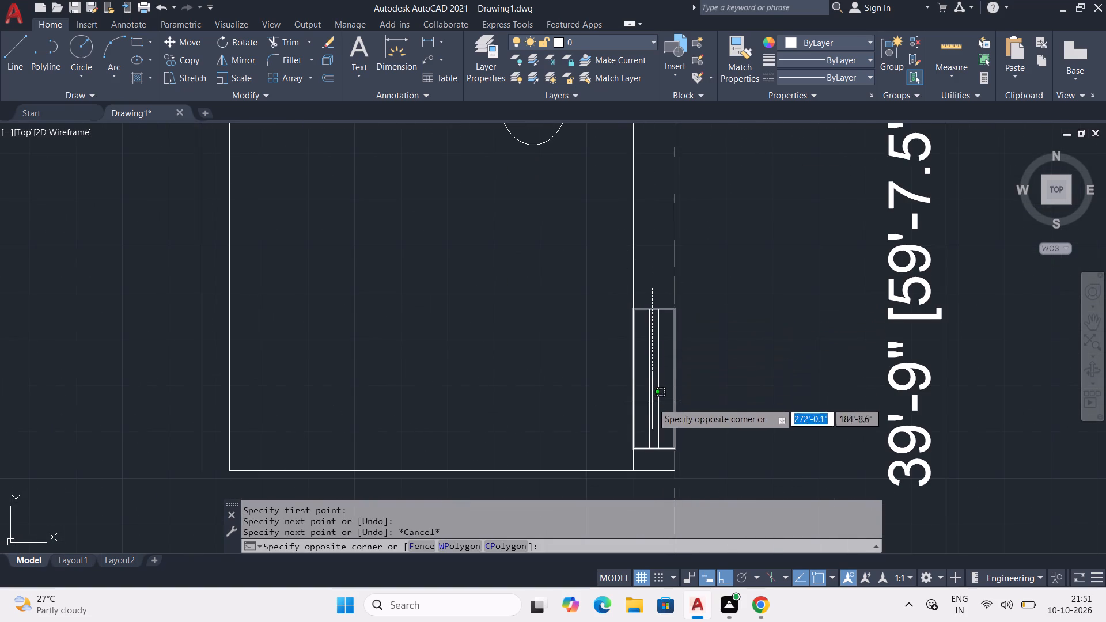
{"action": "left_click", "coordinate": [652, 415]}
{"action": "left_click", "coordinate": [661, 400]}
{"action": "left_click", "coordinate": [649, 397]}
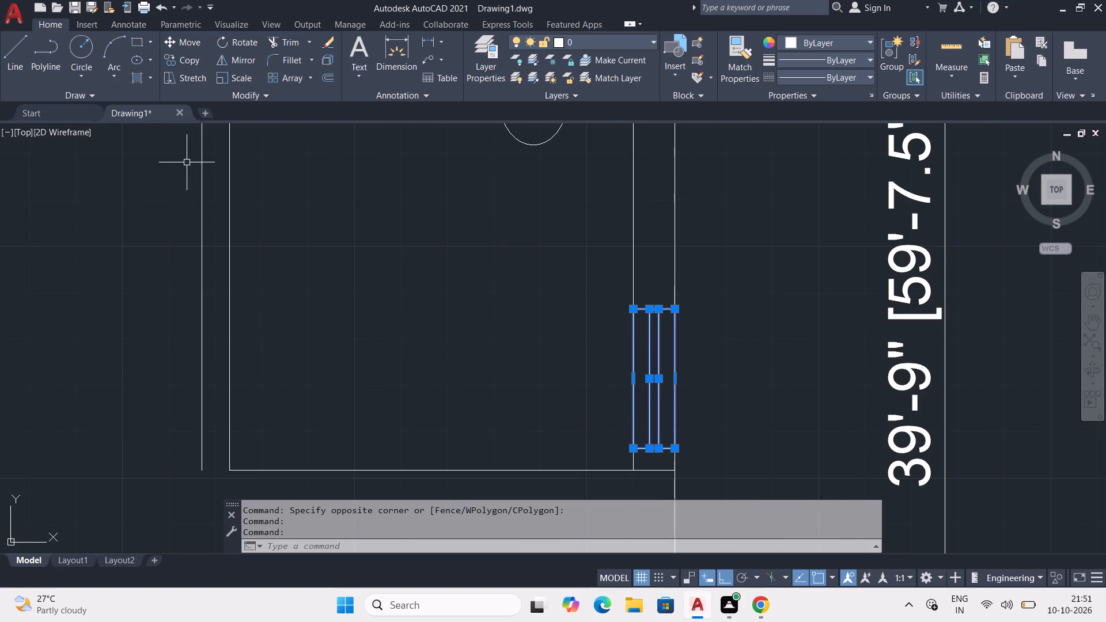
{"action": "left_click", "coordinate": [177, 41]}
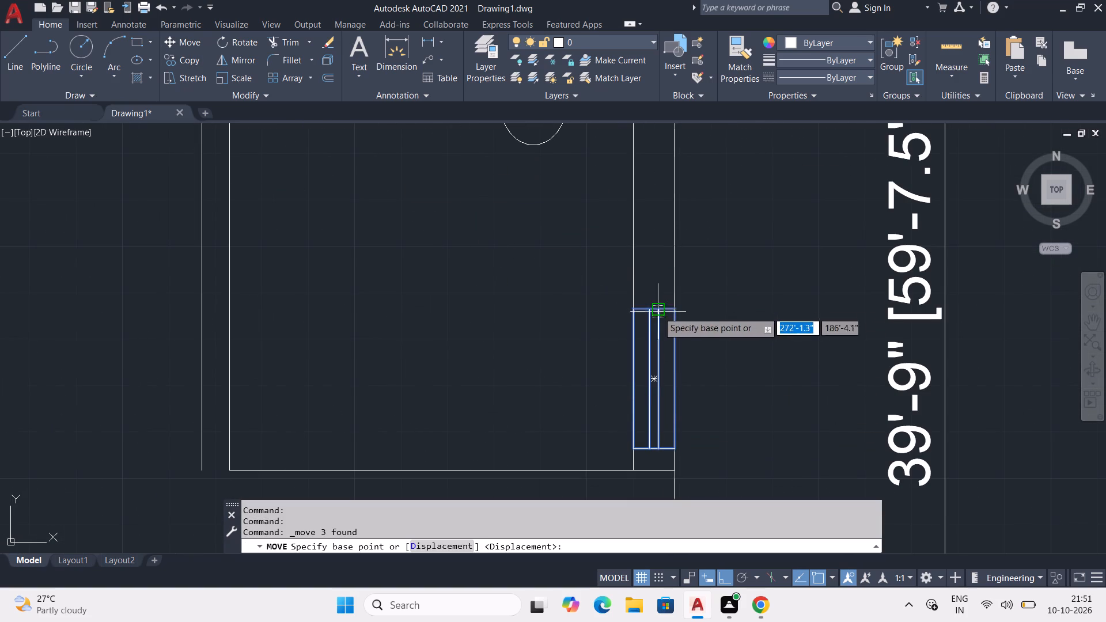
{"action": "left_click", "coordinate": [658, 312]}
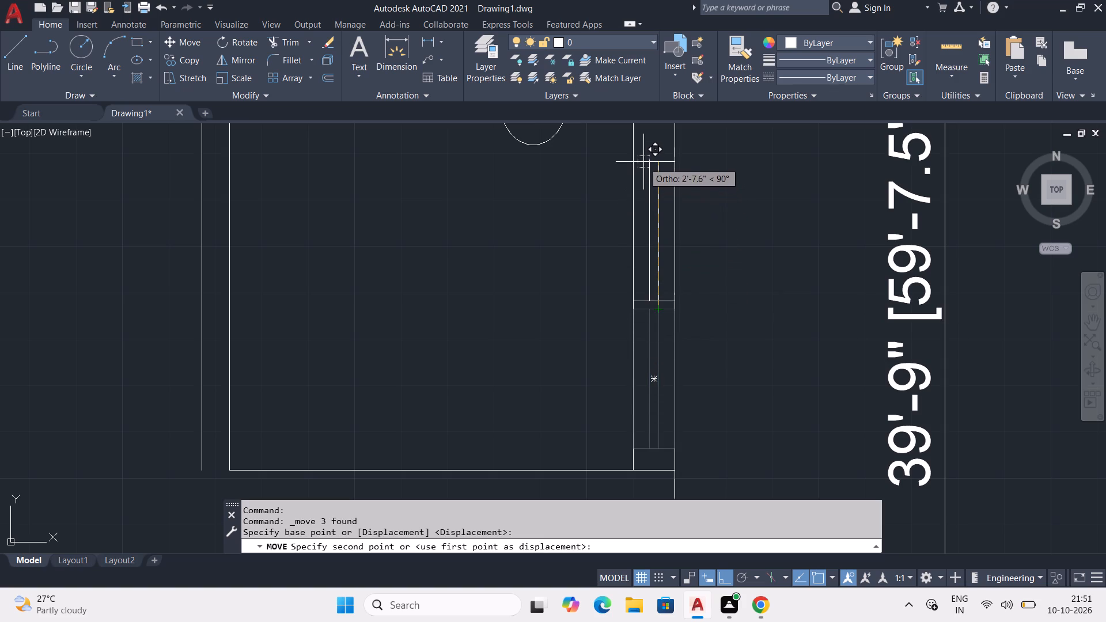
{"action": "left_click", "coordinate": [643, 158]}
Copy the south bathroom's window about 9'-6" north into the north bathroom's east wall, between the toilet and the shower.
{"action": "scroll", "coordinate": [602, 263], "scroll_direction": "down", "scroll_amount": 3}
{"action": "middle_click_drag", "start_coordinate": [575, 231], "coordinate": [513, 399]}
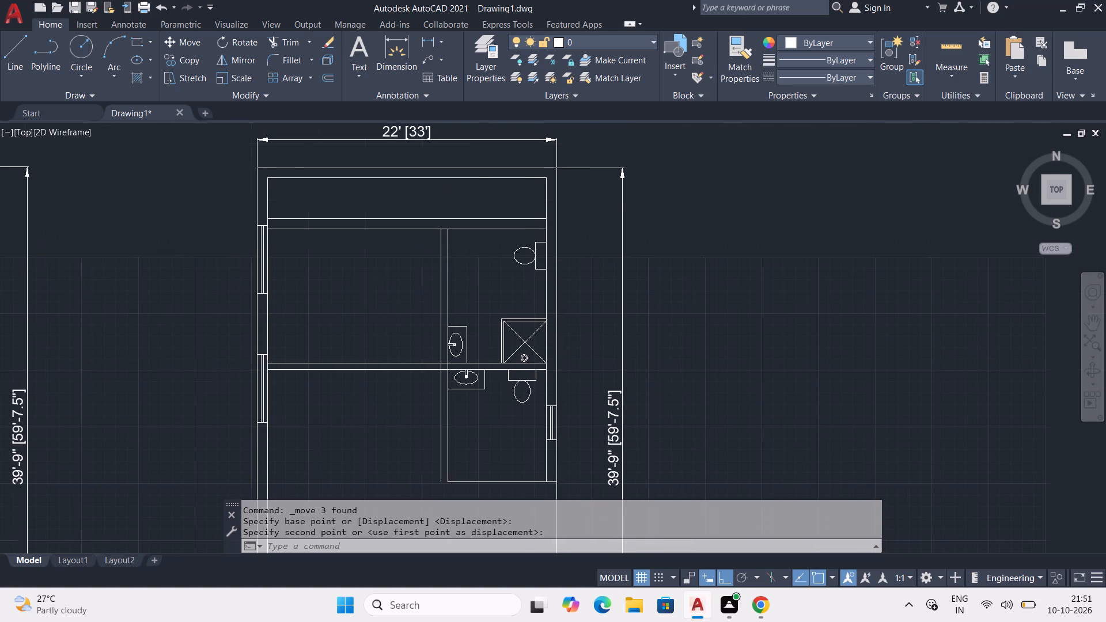
{"action": "scroll", "coordinate": [548, 340], "scroll_direction": "up", "scroll_amount": 1}
{"action": "middle_click_drag", "start_coordinate": [553, 415], "coordinate": [547, 319]}
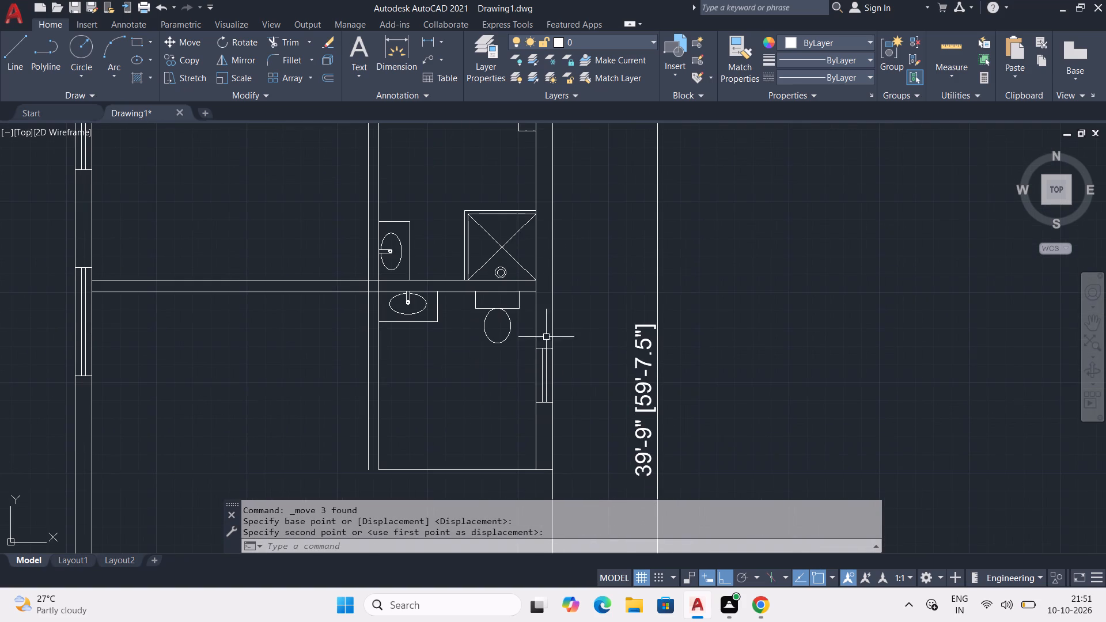
{"action": "scroll", "coordinate": [546, 350], "scroll_direction": "up", "scroll_amount": 2}
{"action": "left_click", "coordinate": [535, 343]}
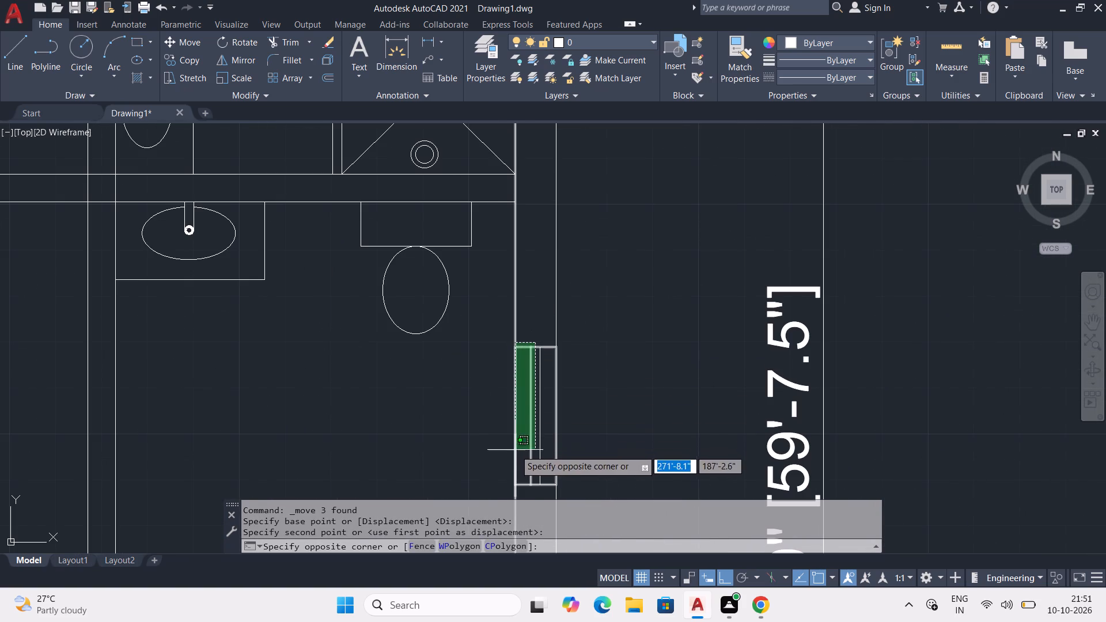
{"action": "left_click", "coordinate": [528, 465]}
{"action": "left_click", "coordinate": [540, 450]}
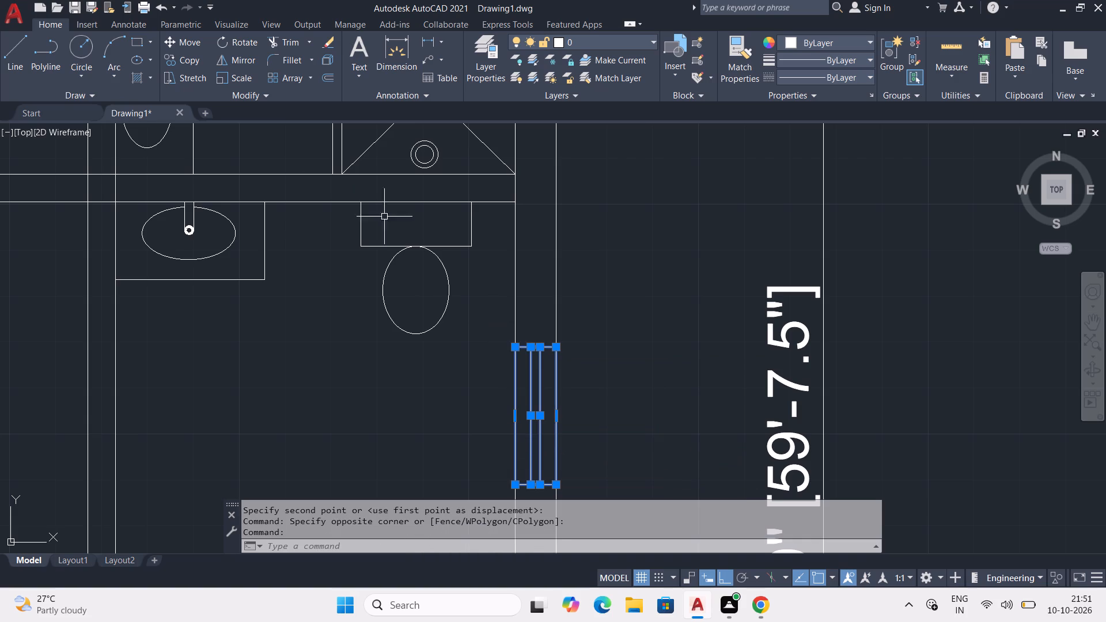
{"action": "left_click", "coordinate": [180, 56]}
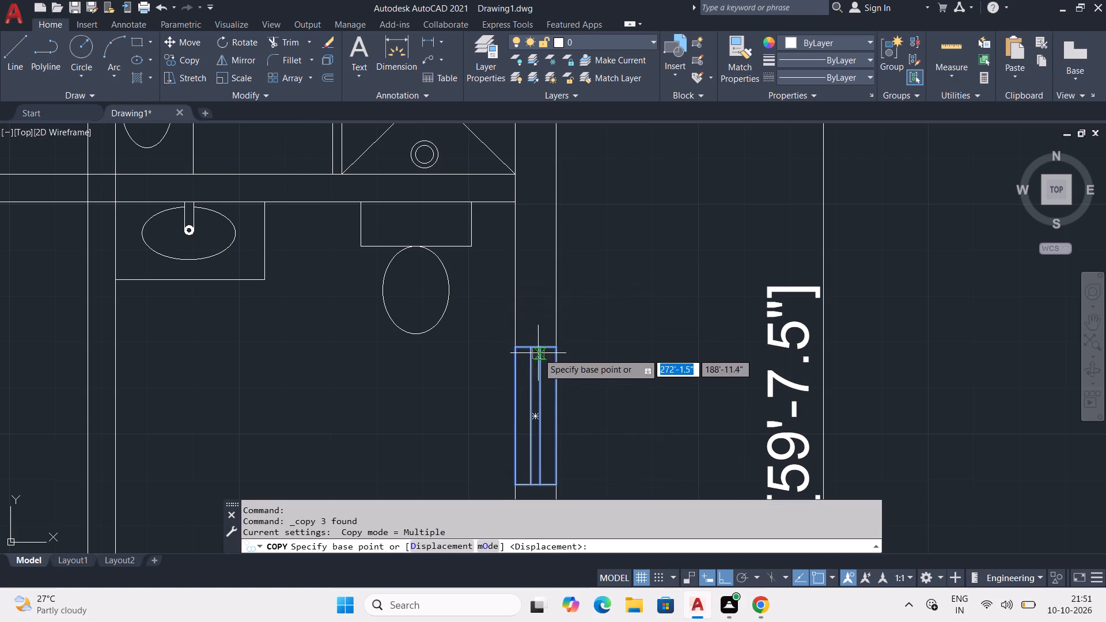
{"action": "left_click", "coordinate": [518, 347]}
{"action": "middle_click_drag", "start_coordinate": [514, 185], "coordinate": [458, 479]}
{"action": "middle_click_drag", "start_coordinate": [482, 198], "coordinate": [483, 367]}
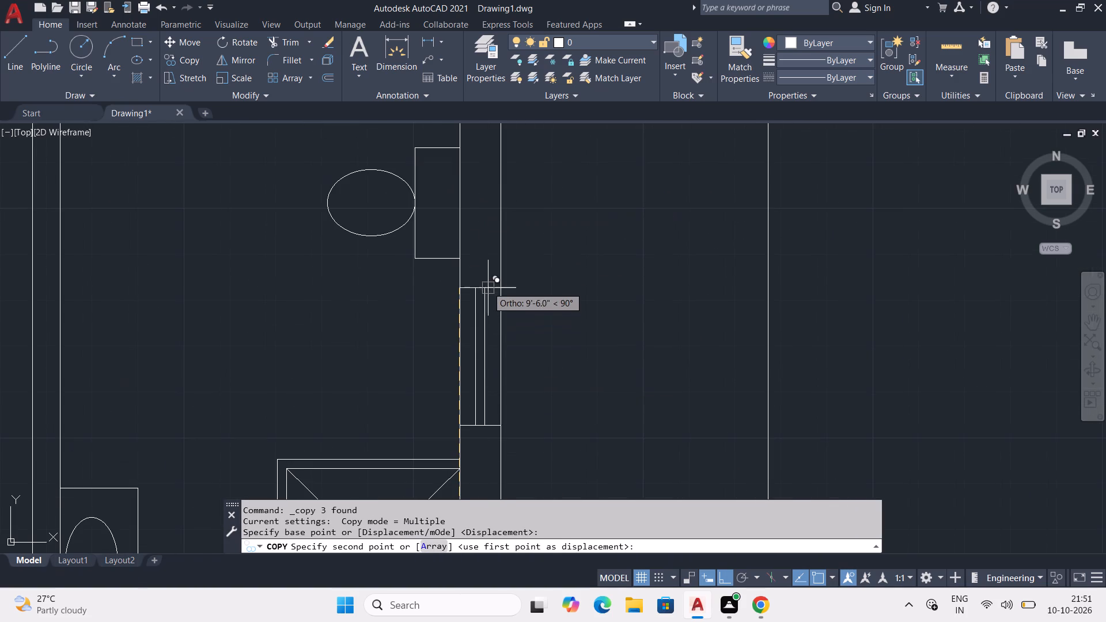
{"action": "left_click", "coordinate": [482, 286]}
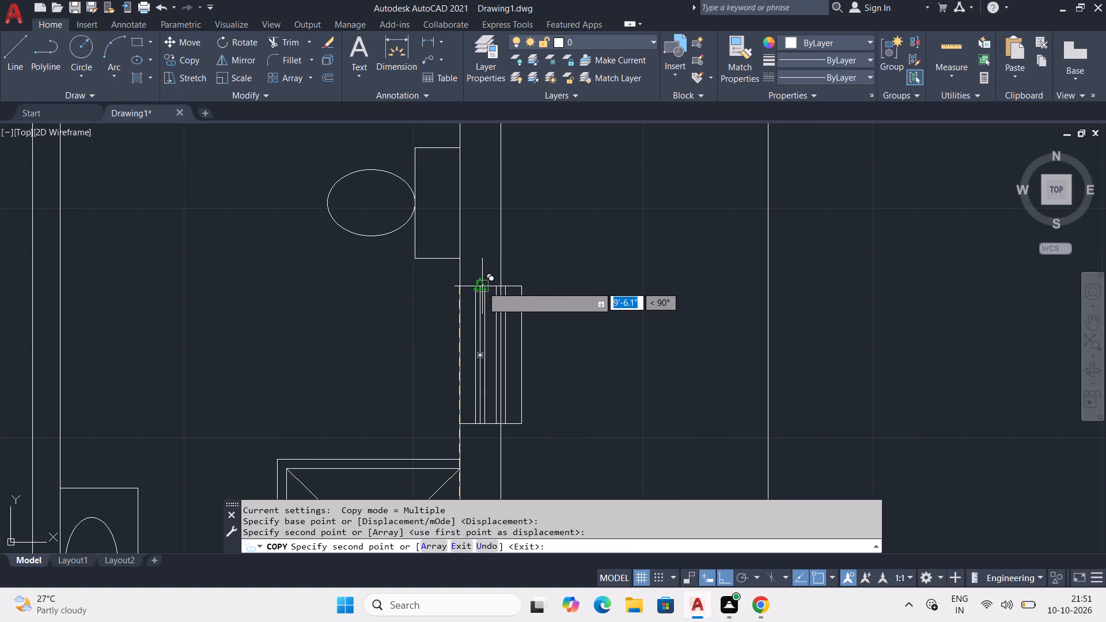
{"action": "key", "text": "Escape"}
Offset the south bathroom's closing wall line 6" to the south.
{"action": "scroll", "coordinate": [579, 395], "scroll_direction": "down", "scroll_amount": 2}
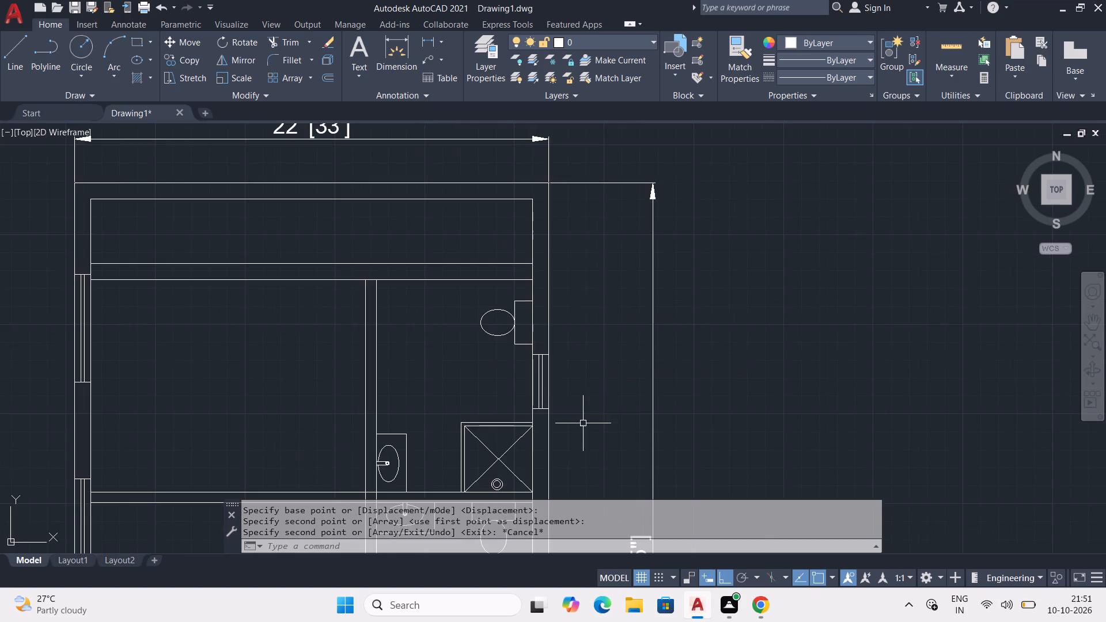
{"action": "middle_click_drag", "start_coordinate": [582, 420], "coordinate": [558, 306]}
{"action": "middle_click_drag", "start_coordinate": [567, 453], "coordinate": [560, 282]}
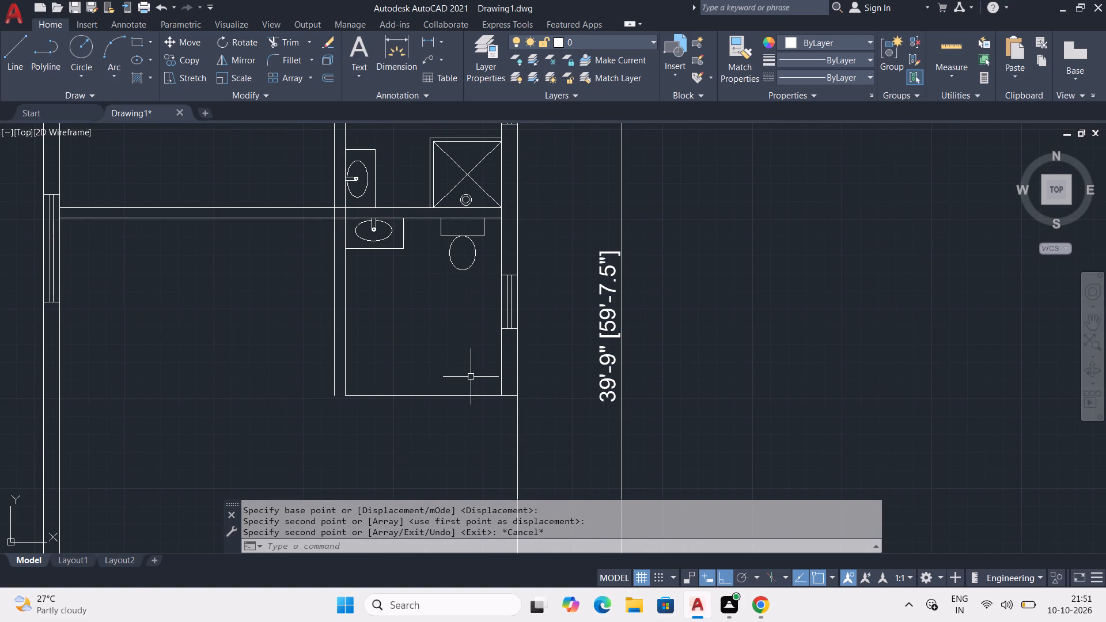
{"action": "middle_click_drag", "start_coordinate": [358, 396], "coordinate": [363, 364]}
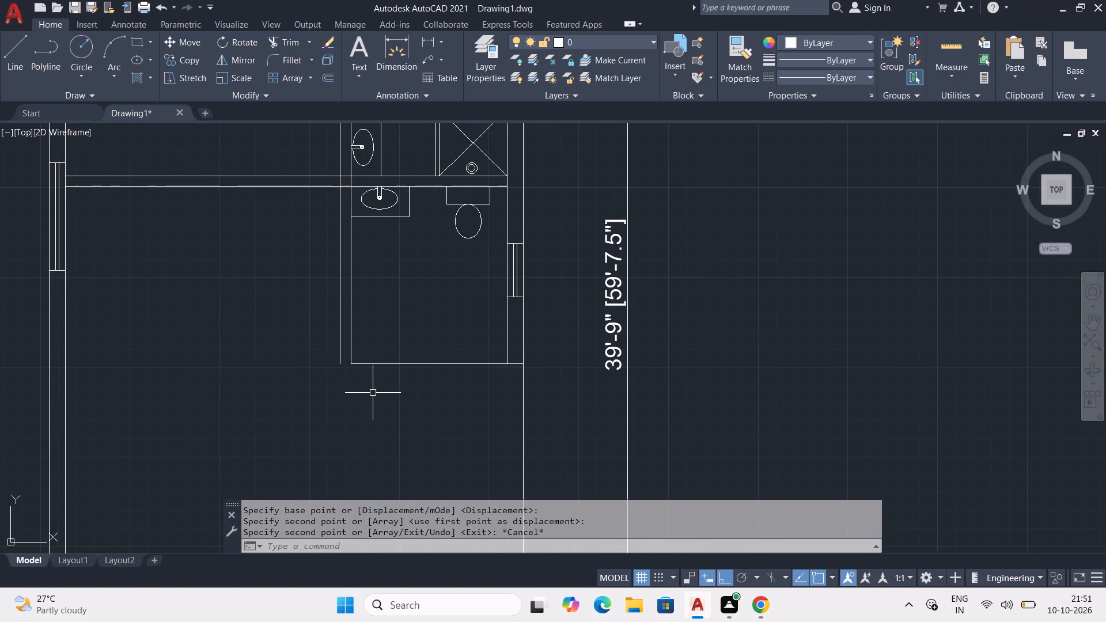
{"action": "key", "text": "o"}
{"action": "type", "text": "F 6"}
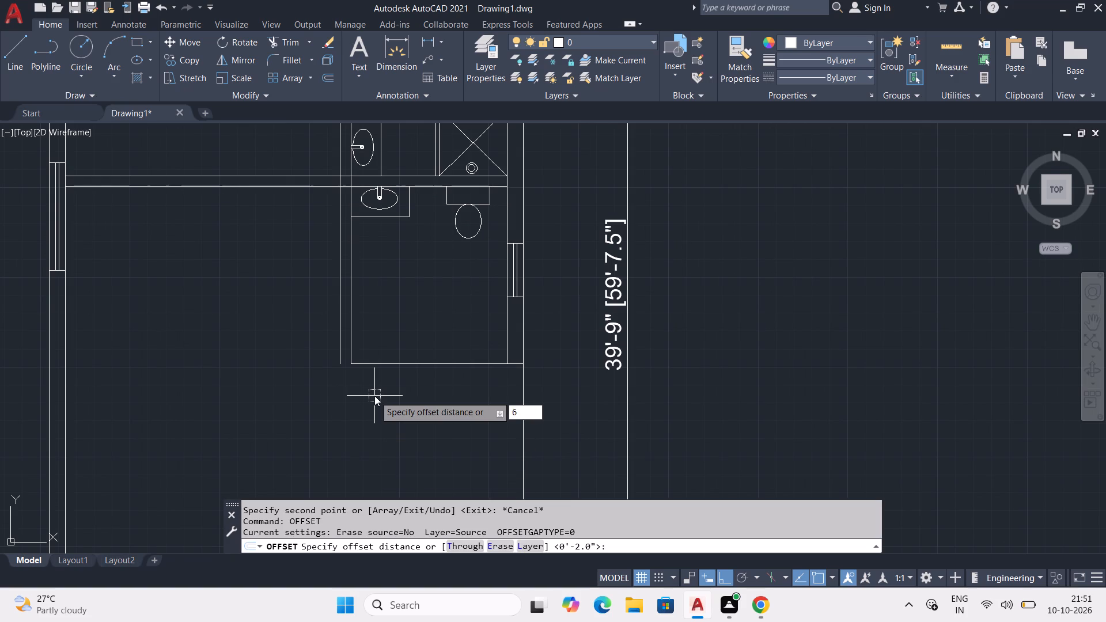
{"action": "type", "text": "\""}
{"action": "key", "text": "space"}
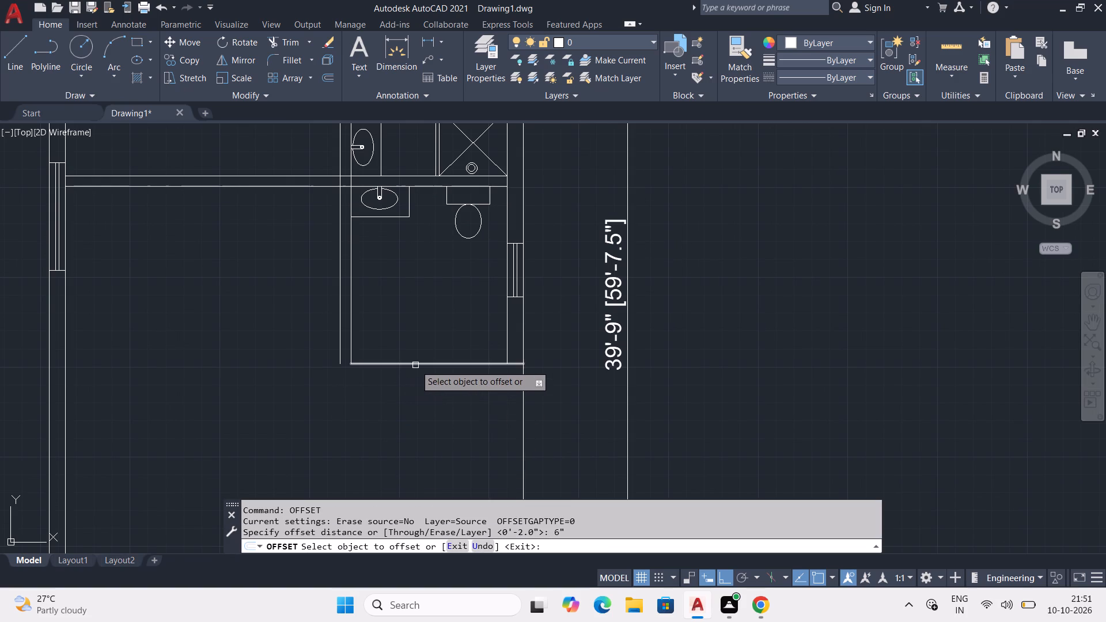
{"action": "left_click", "coordinate": [415, 365]}
{"action": "left_click", "coordinate": [410, 422]}
{"action": "key", "text": "Escape"}
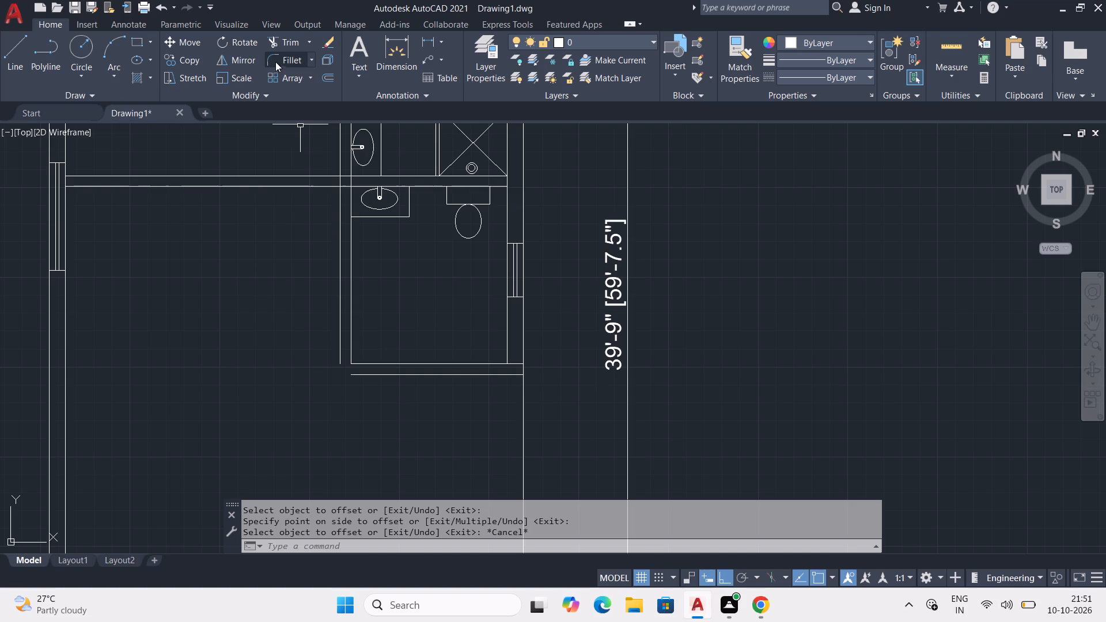
Fillet the offset south wall line with the outer line of the bathroom's west wall into a square corner.
{"action": "left_click", "coordinate": [298, 56]}
{"action": "left_click", "coordinate": [380, 378]}
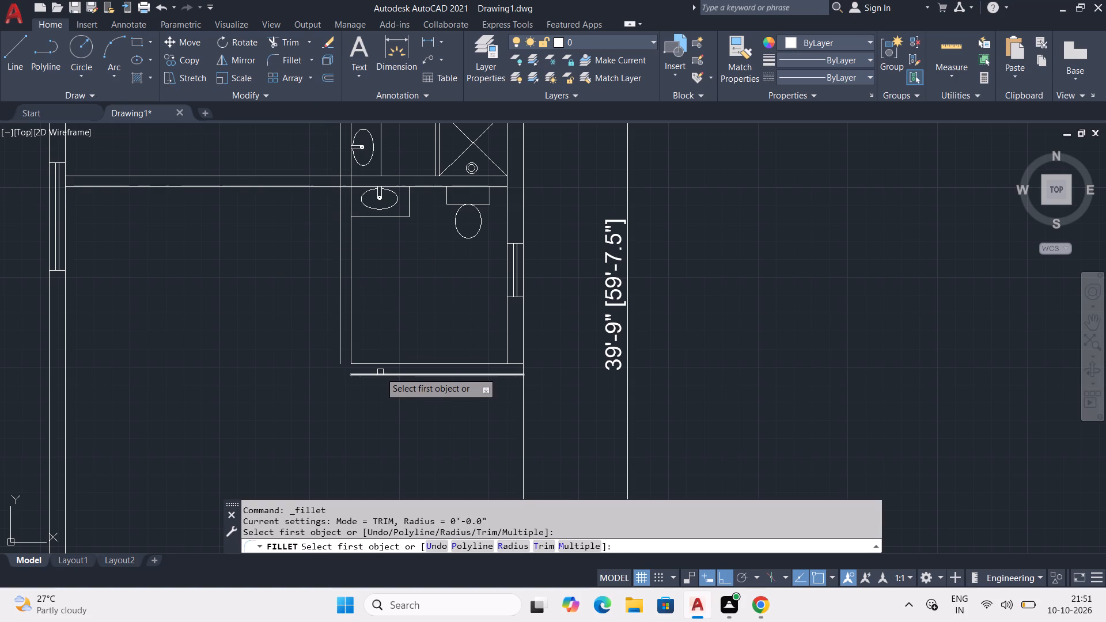
{"action": "left_click", "coordinate": [380, 373]}
{"action": "left_click", "coordinate": [340, 349]}
Trim the four crossing line segments where the partition between the two bathrooms meets their west wall, leaving an open wall junction.
{"action": "scroll", "coordinate": [337, 412], "scroll_direction": "down", "scroll_amount": 2}
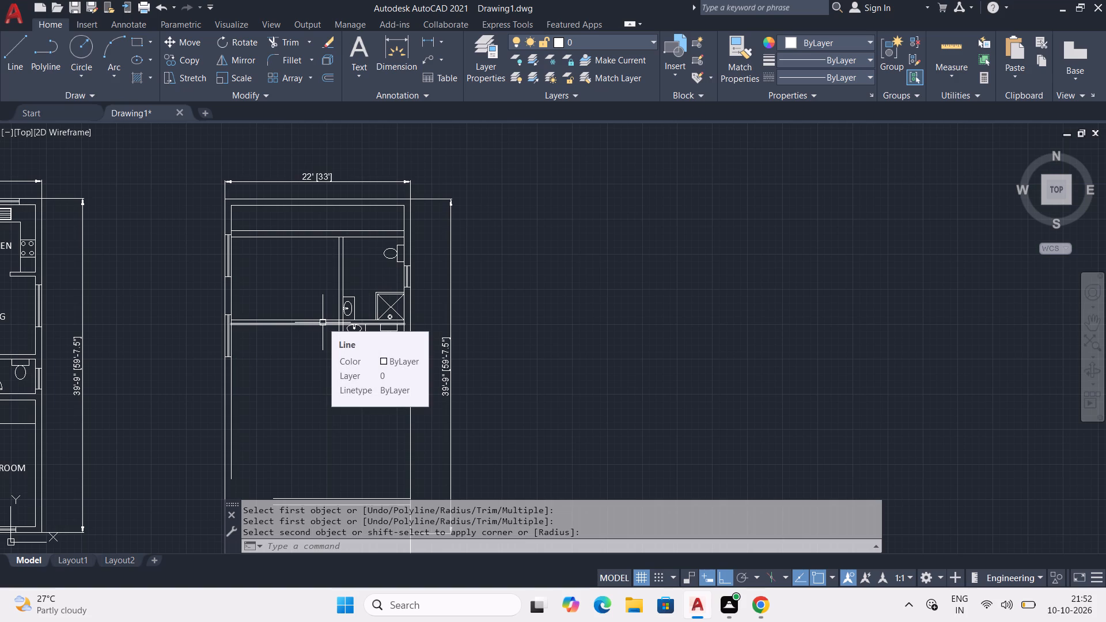
{"action": "scroll", "coordinate": [321, 323], "scroll_direction": "up", "scroll_amount": 3}
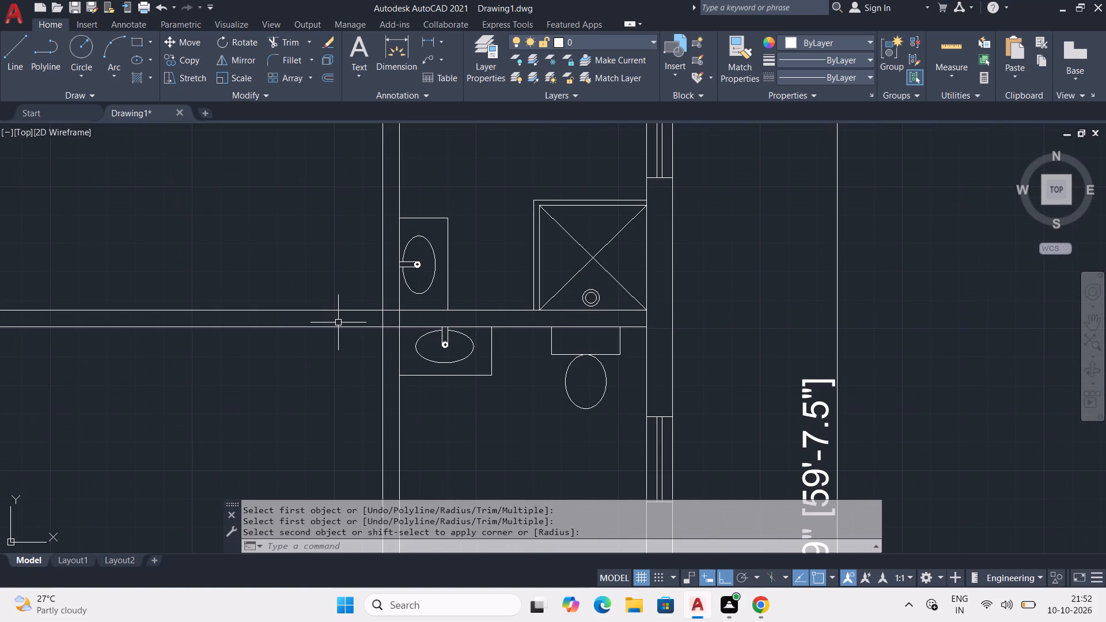
{"action": "type", "text": "TR"}
{"action": "key", "text": "space"}
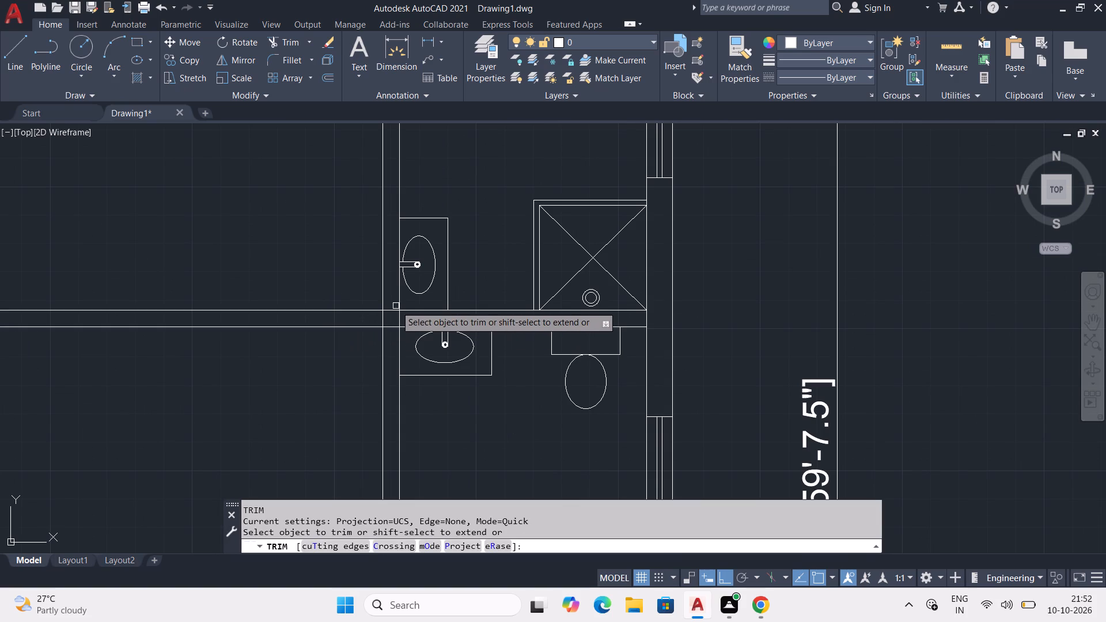
{"action": "left_click", "coordinate": [393, 312]}
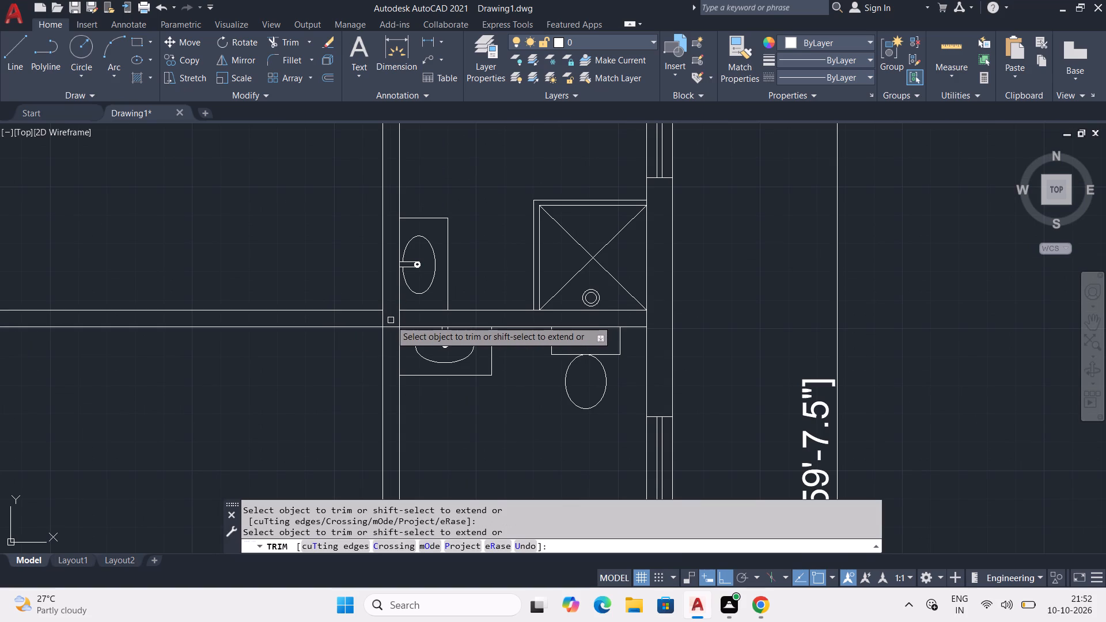
{"action": "scroll", "coordinate": [392, 325], "scroll_direction": "up", "scroll_amount": 2}
{"action": "left_click", "coordinate": [392, 329]}
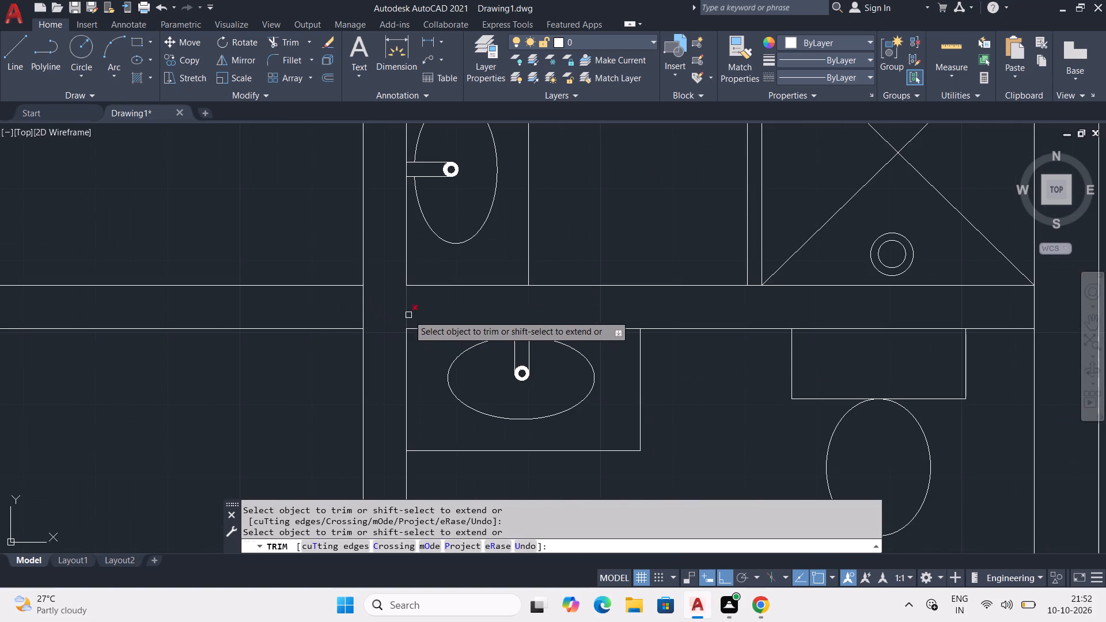
{"action": "left_click", "coordinate": [408, 310]}
{"action": "left_click", "coordinate": [364, 307]}
{"action": "scroll", "coordinate": [374, 312], "scroll_direction": "down", "scroll_amount": 5}
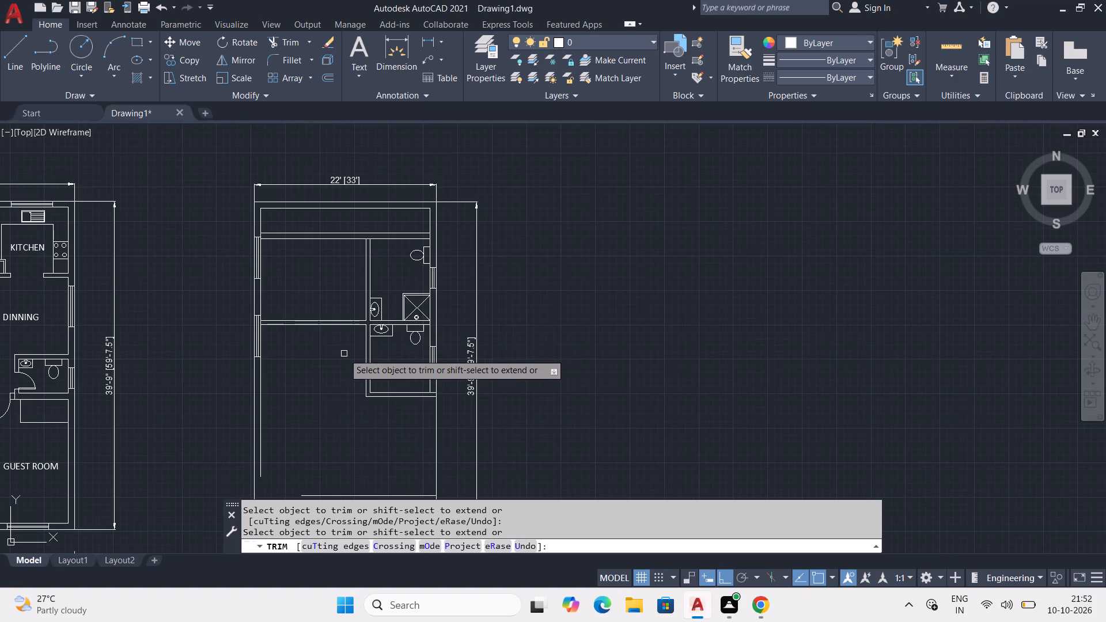
{"action": "key", "text": "Escape"}
Extend both lines of the south bathroom's south wall west to the inner line of the west exterior wall.
{"action": "scroll", "coordinate": [344, 354], "scroll_direction": "down", "scroll_amount": 2}
{"action": "middle_click_drag", "start_coordinate": [351, 412], "coordinate": [348, 371]}
{"action": "scroll", "coordinate": [365, 346], "scroll_direction": "up", "scroll_amount": 1}
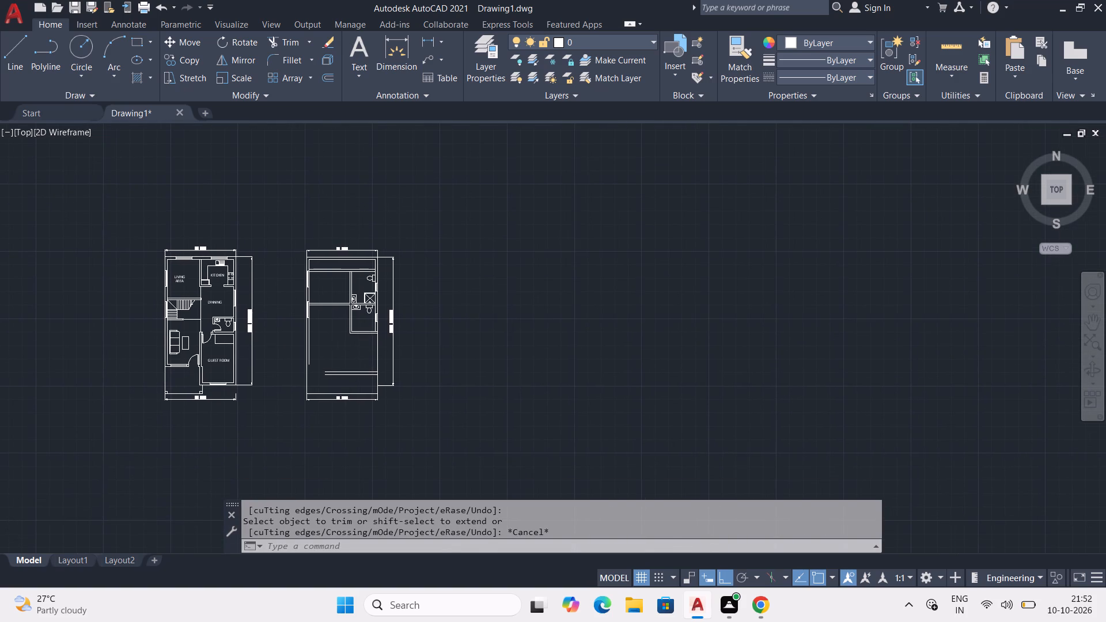
{"action": "scroll", "coordinate": [354, 388], "scroll_direction": "up", "scroll_amount": 2}
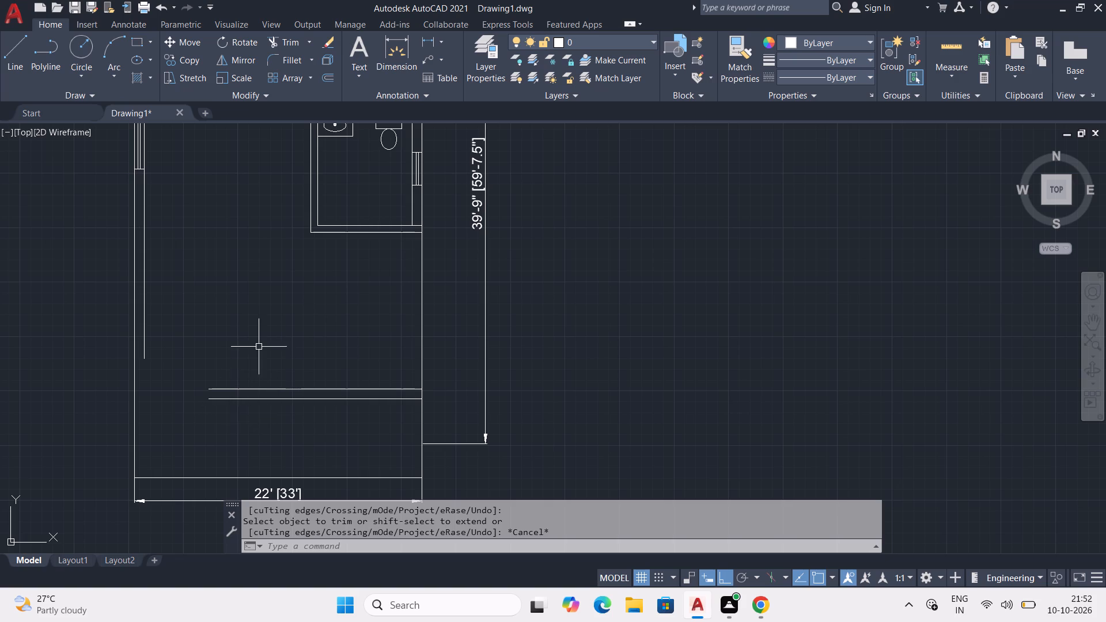
{"action": "middle_click_drag", "start_coordinate": [264, 353], "coordinate": [359, 449]}
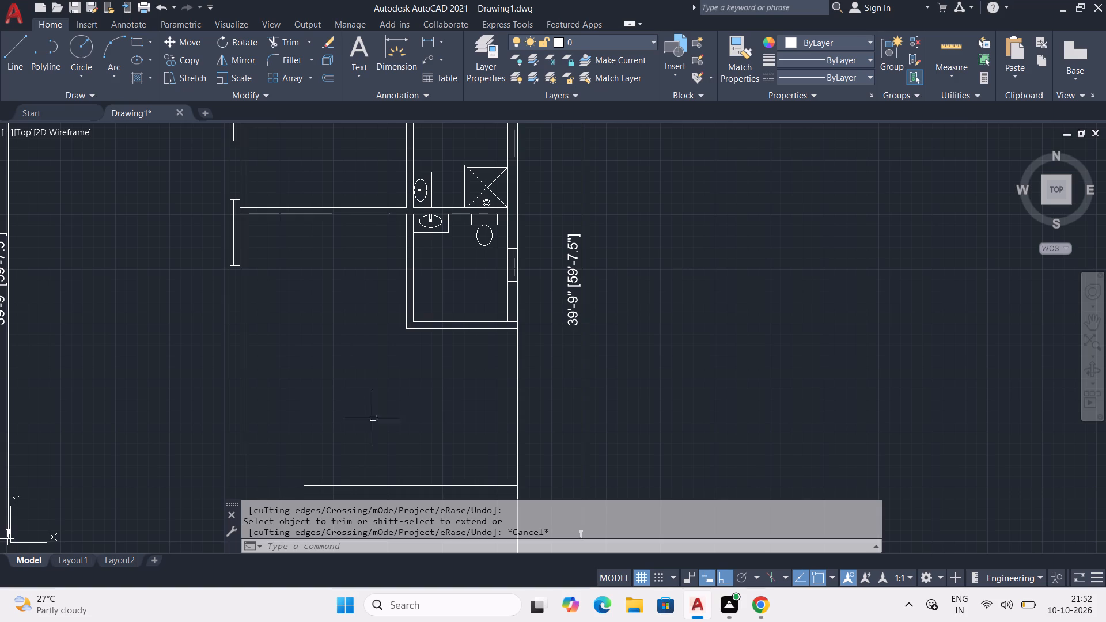
{"action": "type", "text": "EX"}
{"action": "key", "text": "space"}
{"action": "left_click", "coordinate": [418, 327]}
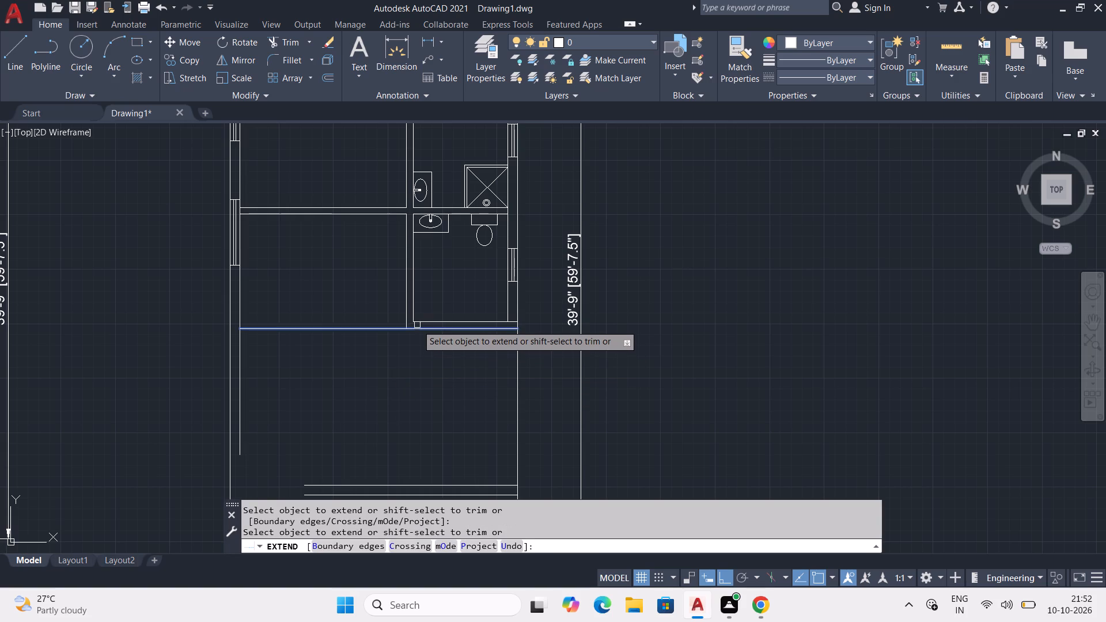
{"action": "left_click", "coordinate": [418, 322]}
{"action": "left_click", "coordinate": [407, 320]}
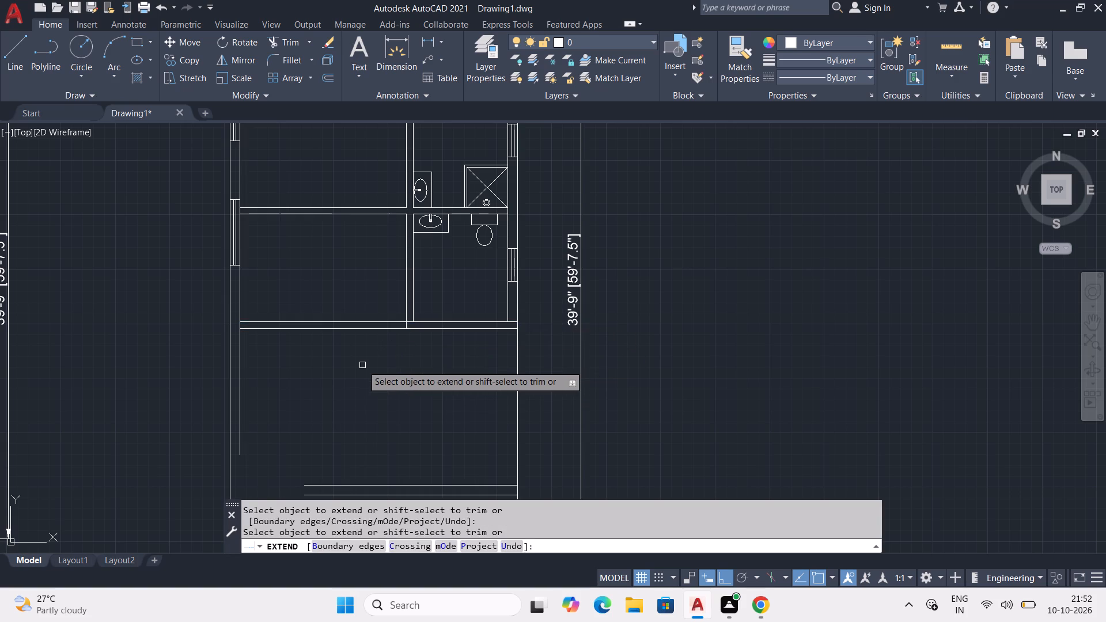
{"action": "key", "text": "Escape"}
{"action": "key", "text": "grave"}
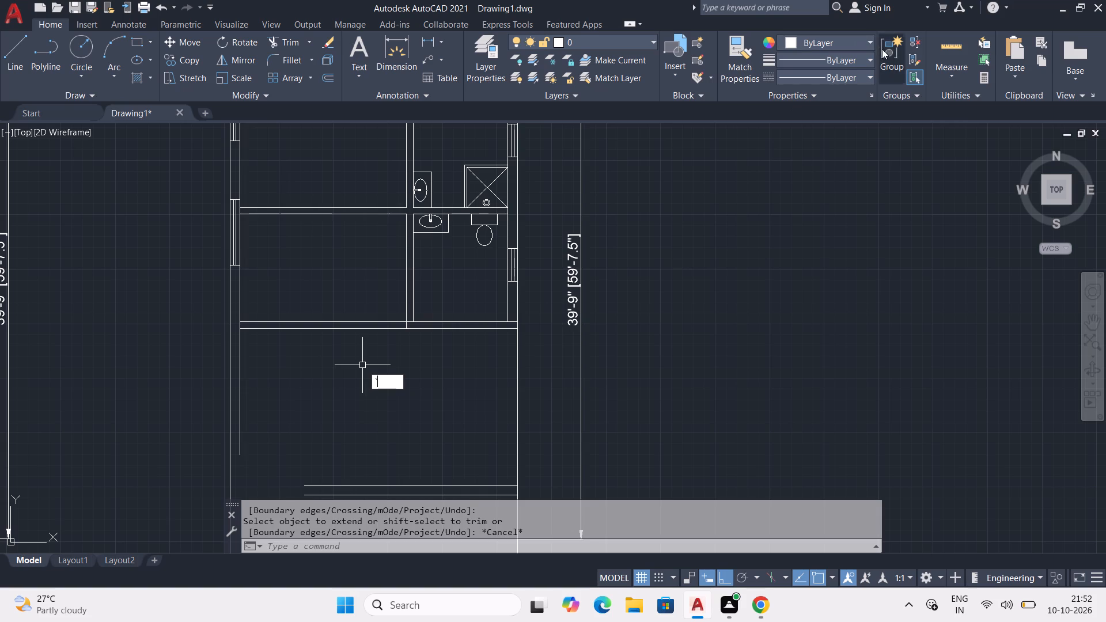
{"action": "key", "text": "Escape"}
Measure the room west of the south bathroom with Quick Measure.
{"action": "left_click", "coordinate": [953, 44]}
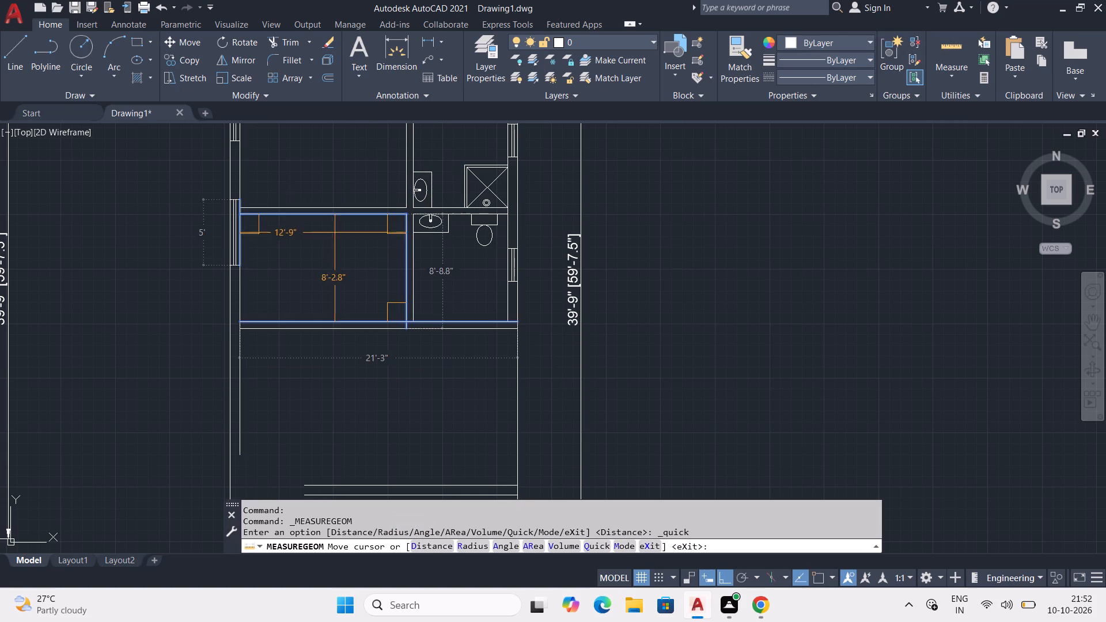
{"action": "middle_click_drag", "start_coordinate": [328, 251], "coordinate": [313, 305]}
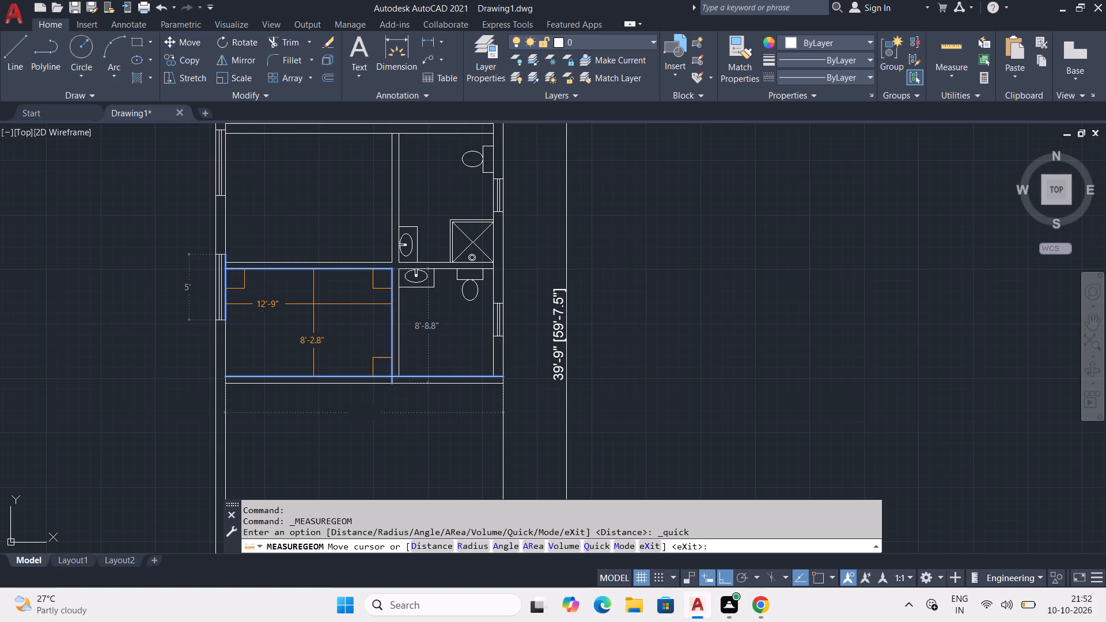
{"action": "key", "text": "Escape"}
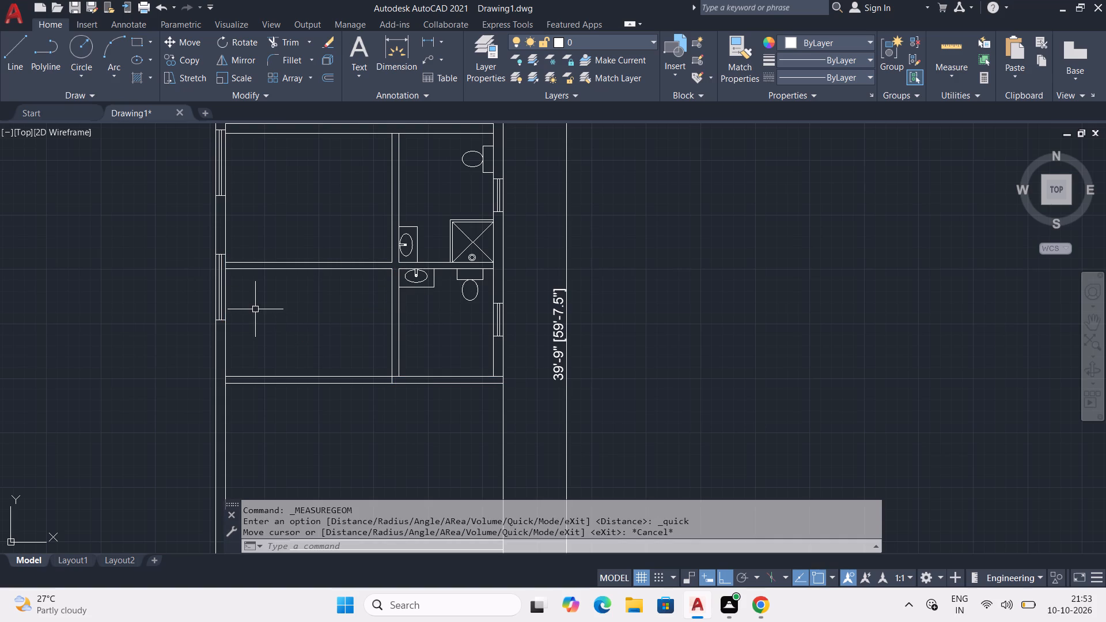
Trim the west exterior wall's inner line between the two lines of the partition separating the west rooms.
{"action": "type", "text": "TR"}
{"action": "key", "text": "space"}
{"action": "scroll", "coordinate": [236, 295], "scroll_direction": "up", "scroll_amount": 2}
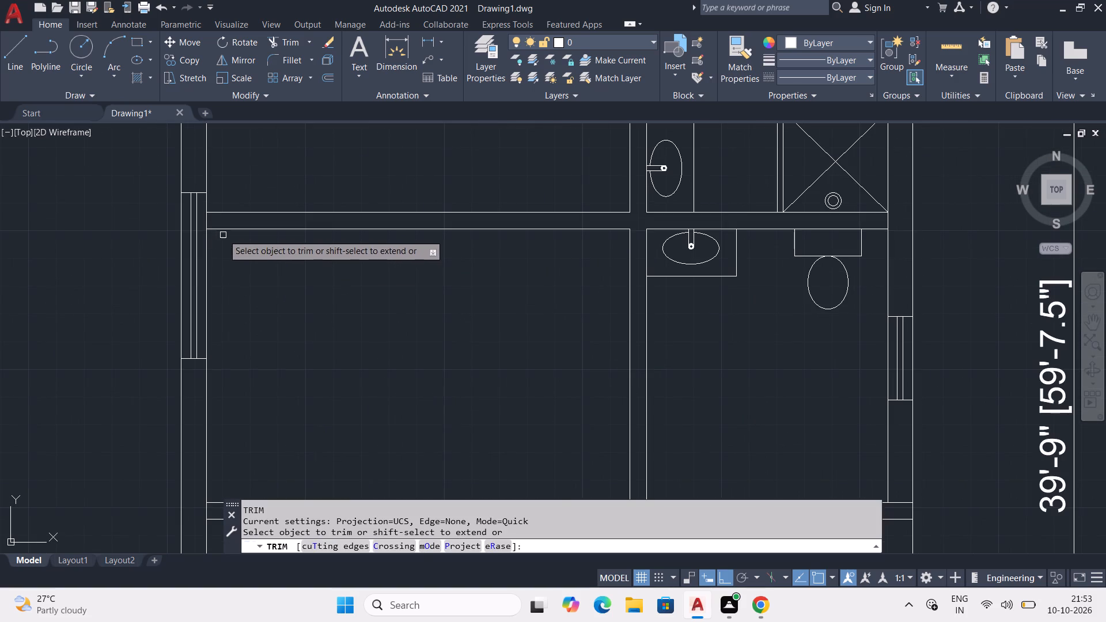
{"action": "left_click", "coordinate": [204, 219]}
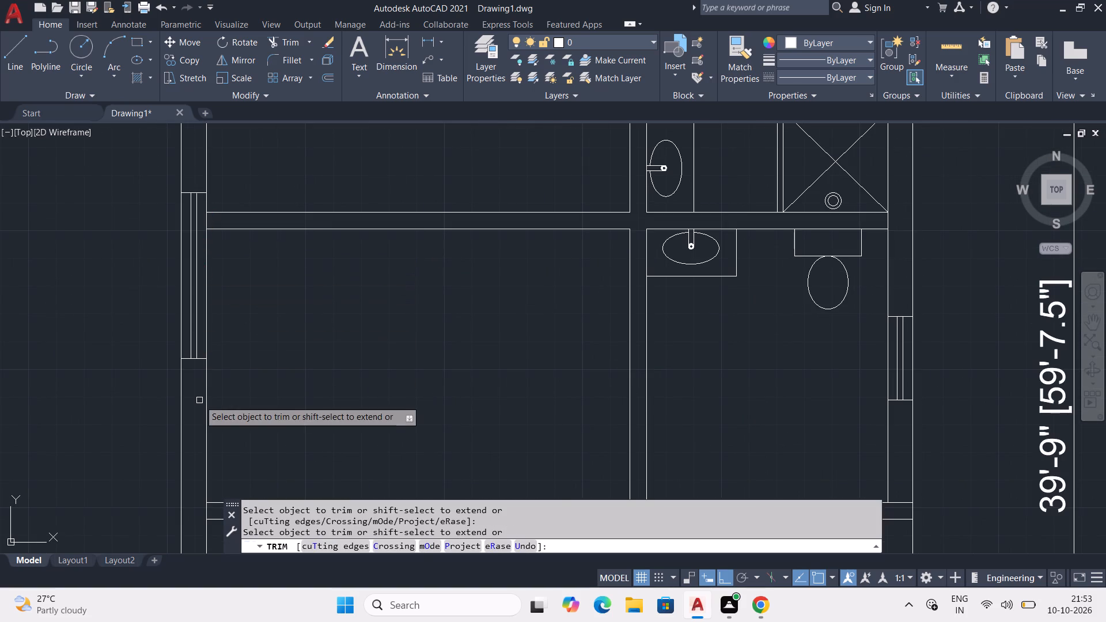
{"action": "key", "text": "Escape"}
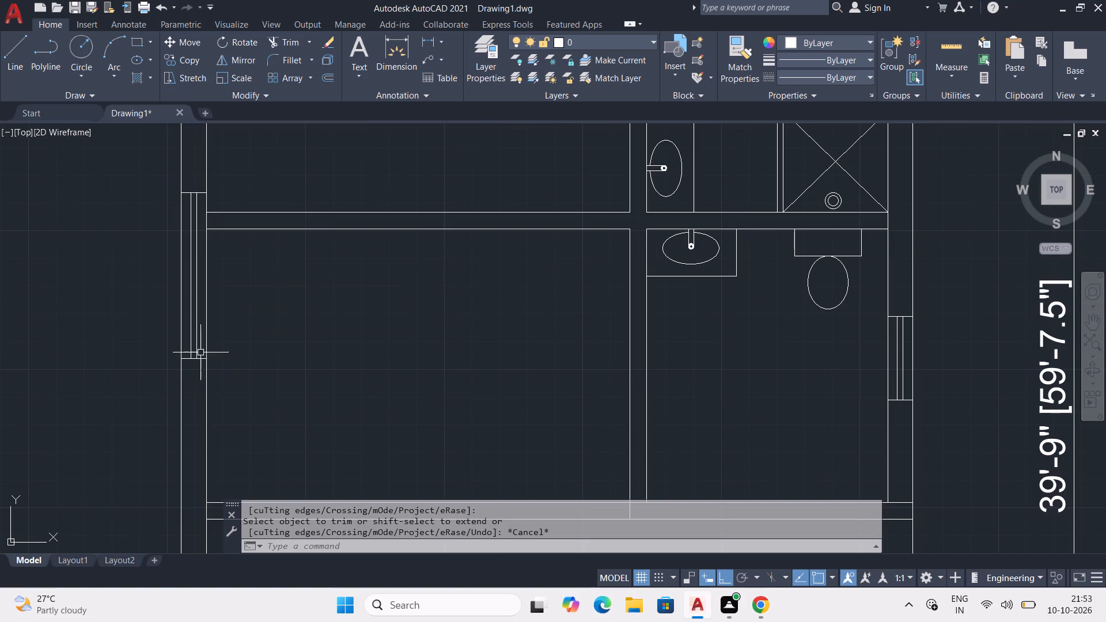
Move the window at the west end of the partition about 1'-9" south along the west exterior wall.
{"action": "middle_click_drag", "start_coordinate": [213, 385], "coordinate": [230, 413]}
{"action": "scroll", "coordinate": [222, 412], "scroll_direction": "down", "scroll_amount": 1}
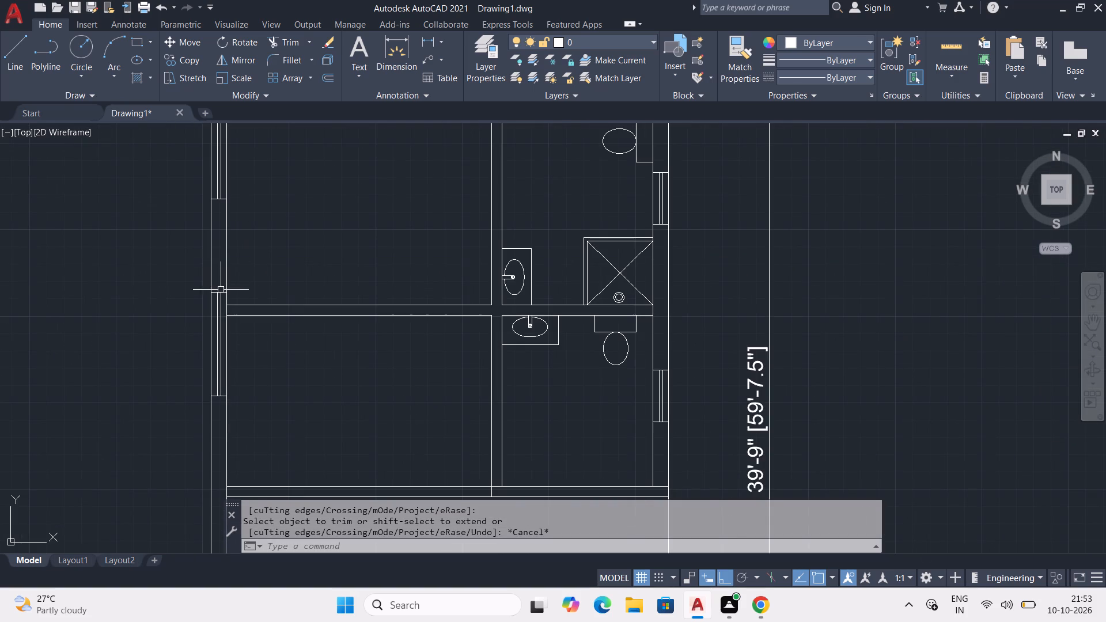
{"action": "left_click", "coordinate": [220, 294]}
{"action": "left_click", "coordinate": [217, 309]}
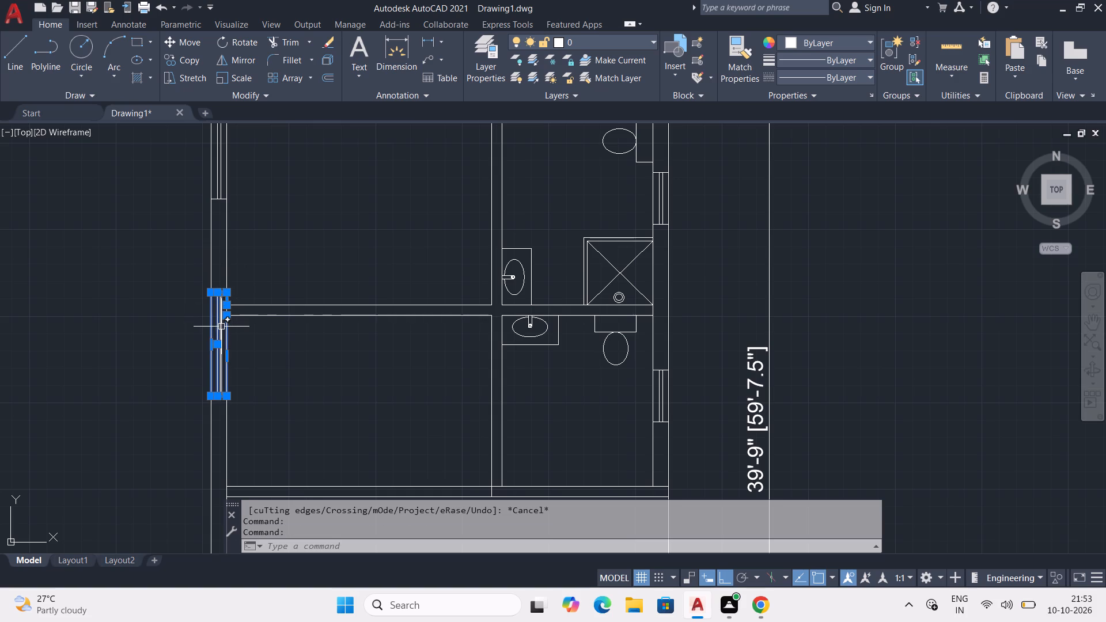
{"action": "left_click", "coordinate": [221, 328]}
{"action": "scroll", "coordinate": [203, 385], "scroll_direction": "up", "scroll_amount": 1}
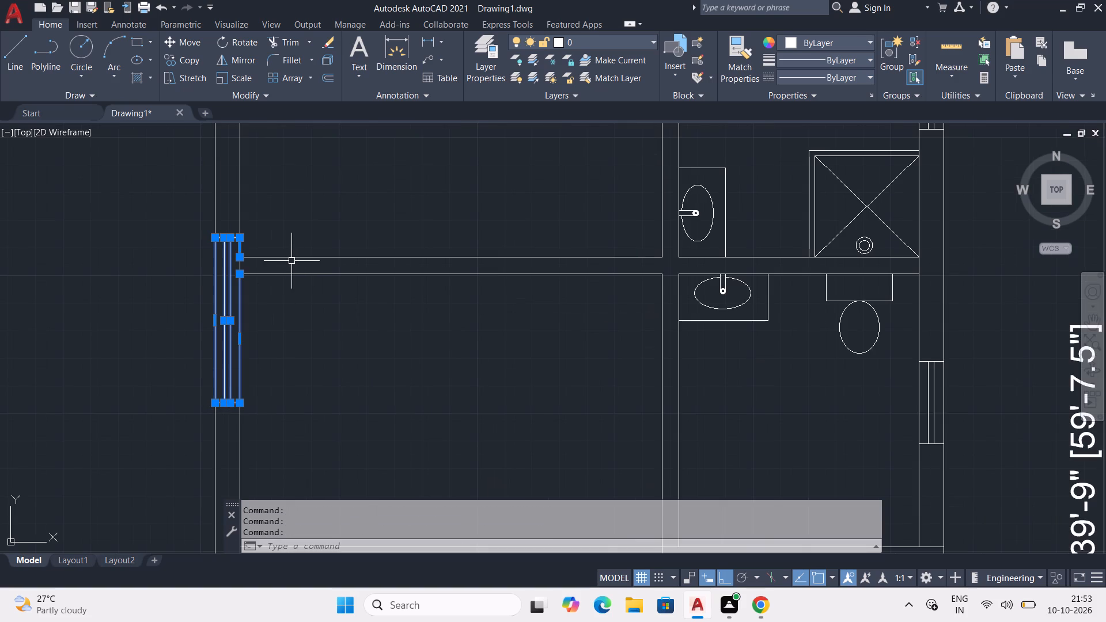
{"action": "left_click", "coordinate": [187, 36]}
{"action": "left_click", "coordinate": [236, 404]}
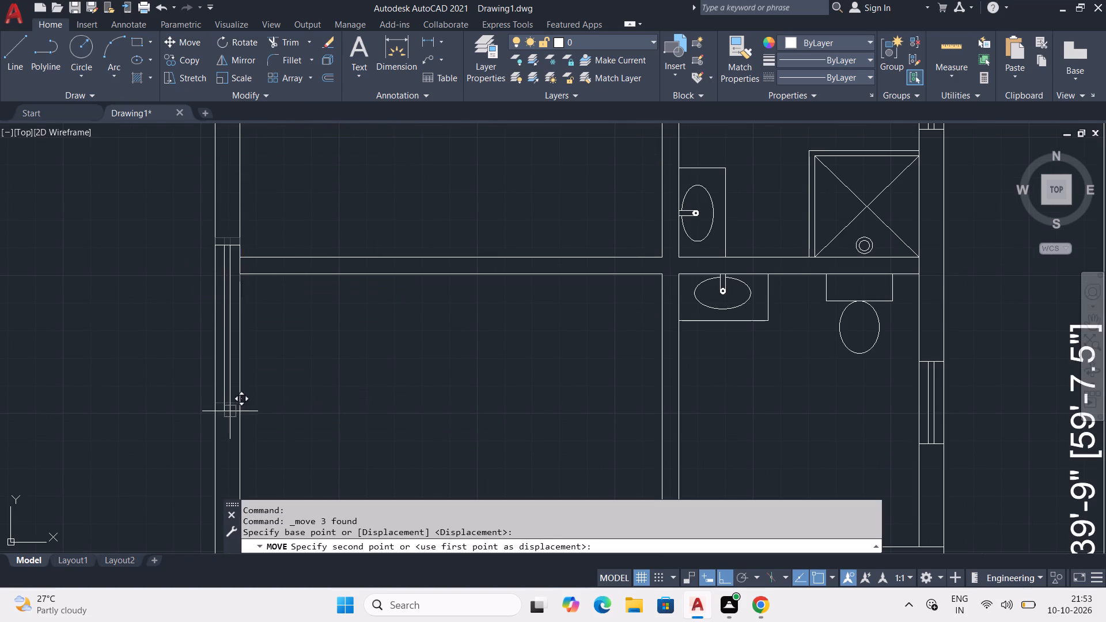
{"action": "middle_click_drag", "start_coordinate": [225, 481], "coordinate": [225, 461]}
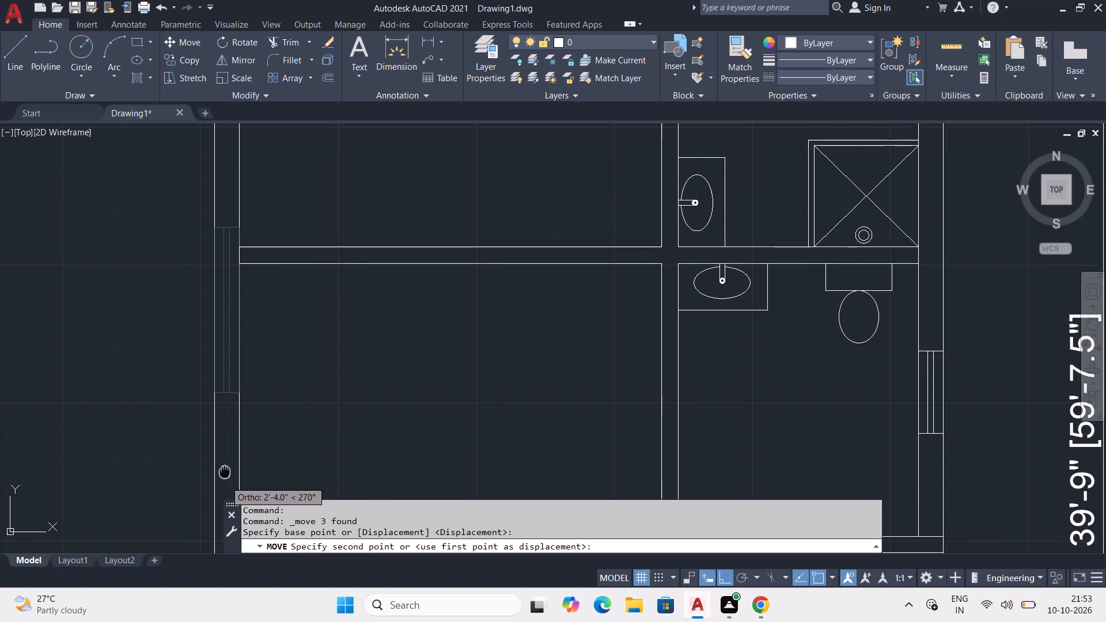
{"action": "middle_click_drag", "start_coordinate": [225, 461], "coordinate": [228, 383]}
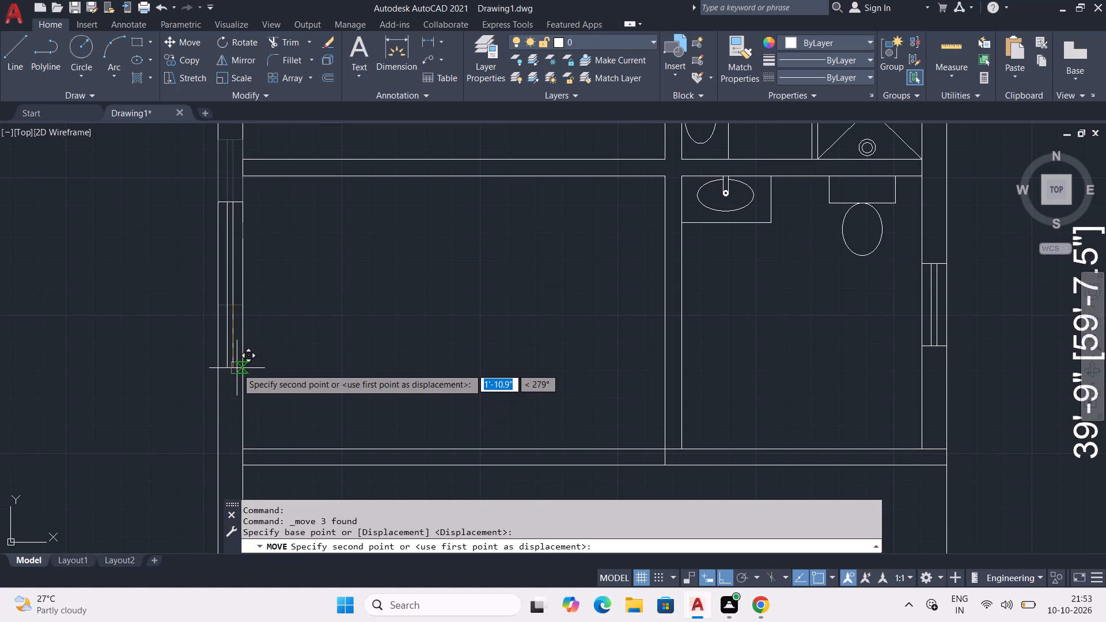
{"action": "left_click", "coordinate": [182, 365]}
{"action": "key", "text": "Escape"}
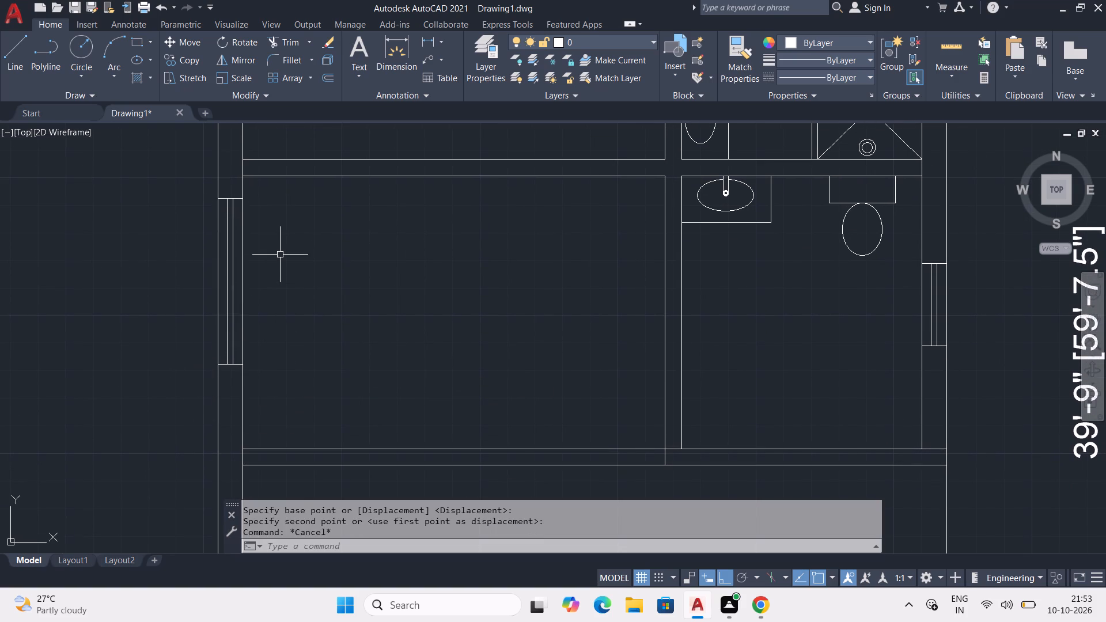
Trim the west exterior wall's inner line between the two lines of the extended south wall.
{"action": "type", "text": "TR"}
{"action": "key", "text": "space"}
{"action": "scroll", "coordinate": [242, 446], "scroll_direction": "up", "scroll_amount": 1}
{"action": "left_click", "coordinate": [241, 462]}
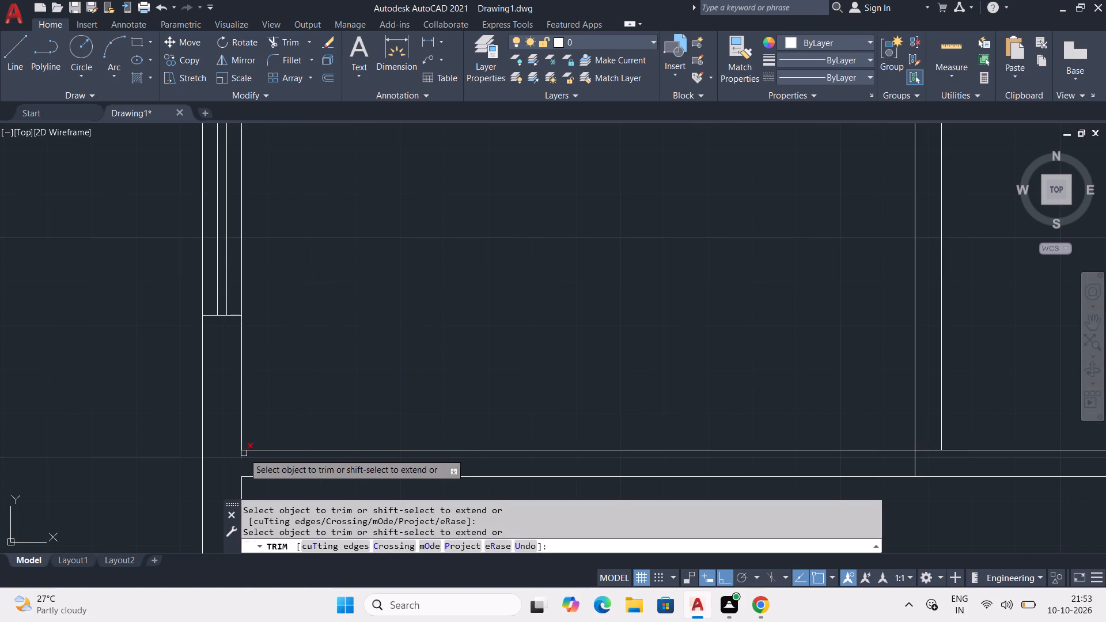
{"action": "left_click", "coordinate": [241, 456]}
{"action": "middle_click_drag", "start_coordinate": [297, 347], "coordinate": [289, 517]}
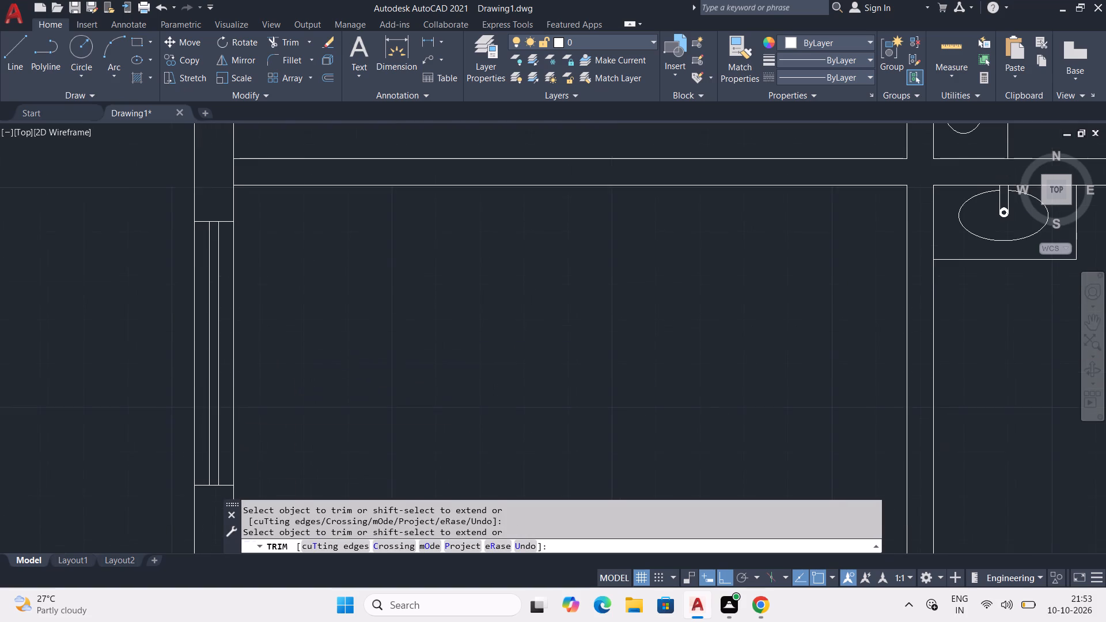
{"action": "left_click", "coordinate": [238, 174]}
{"action": "left_click", "coordinate": [230, 173]}
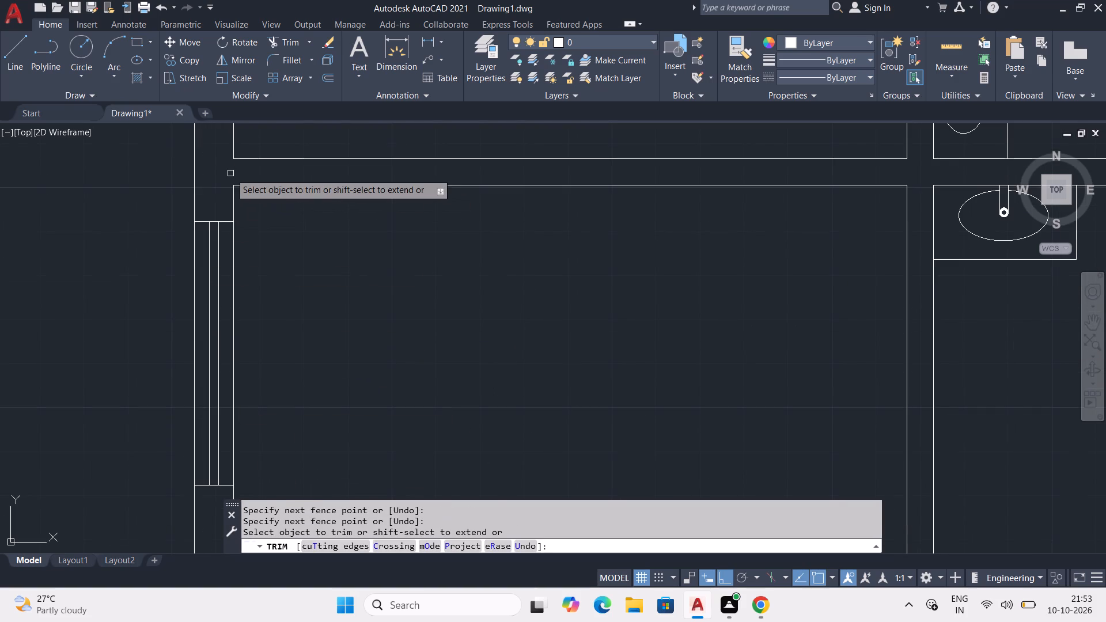
{"action": "key", "text": "Escape"}
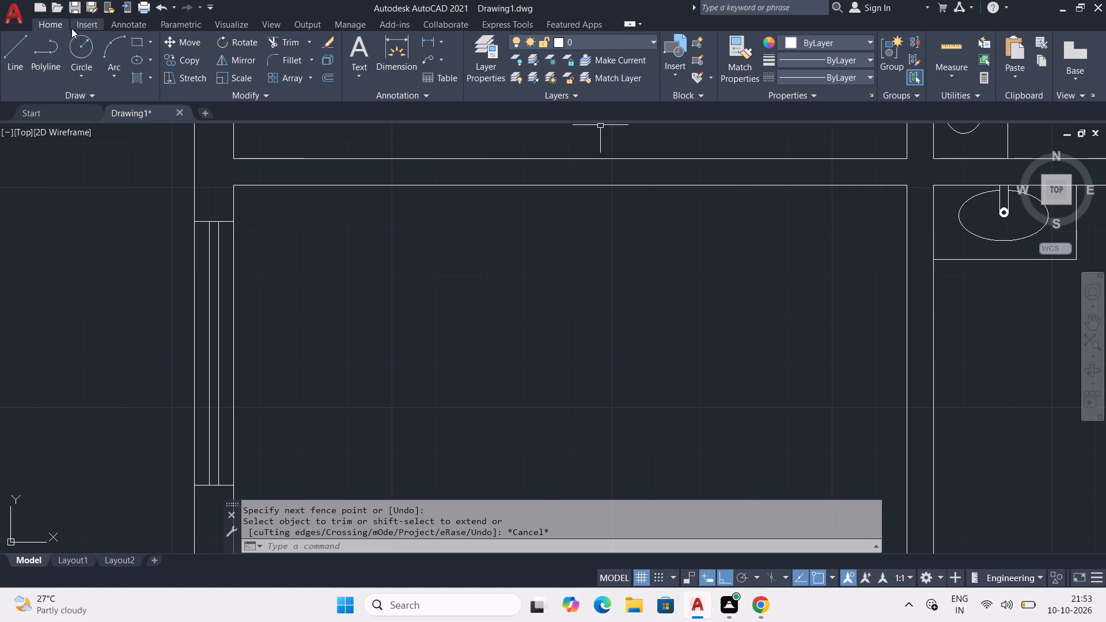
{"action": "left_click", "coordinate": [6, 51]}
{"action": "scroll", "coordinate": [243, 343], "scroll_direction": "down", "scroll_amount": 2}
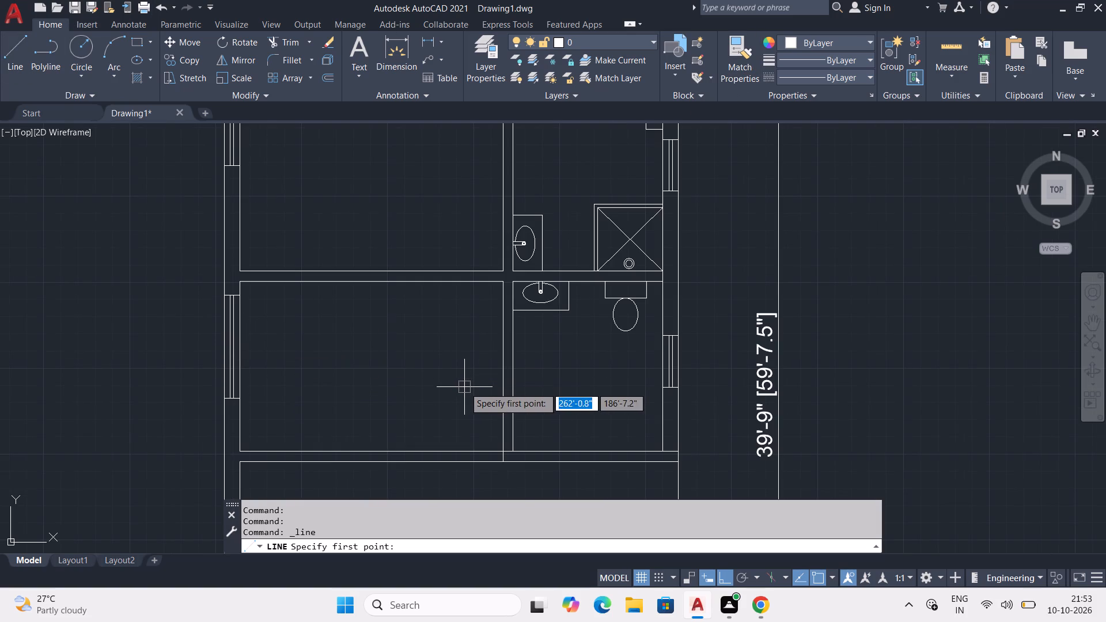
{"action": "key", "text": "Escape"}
Trim the leftover segments where the south bathroom's west wall meets the south wall so the junction is open.
{"action": "type", "text": "TR"}
{"action": "key", "text": "space"}
{"action": "scroll", "coordinate": [497, 450], "scroll_direction": "up", "scroll_amount": 2}
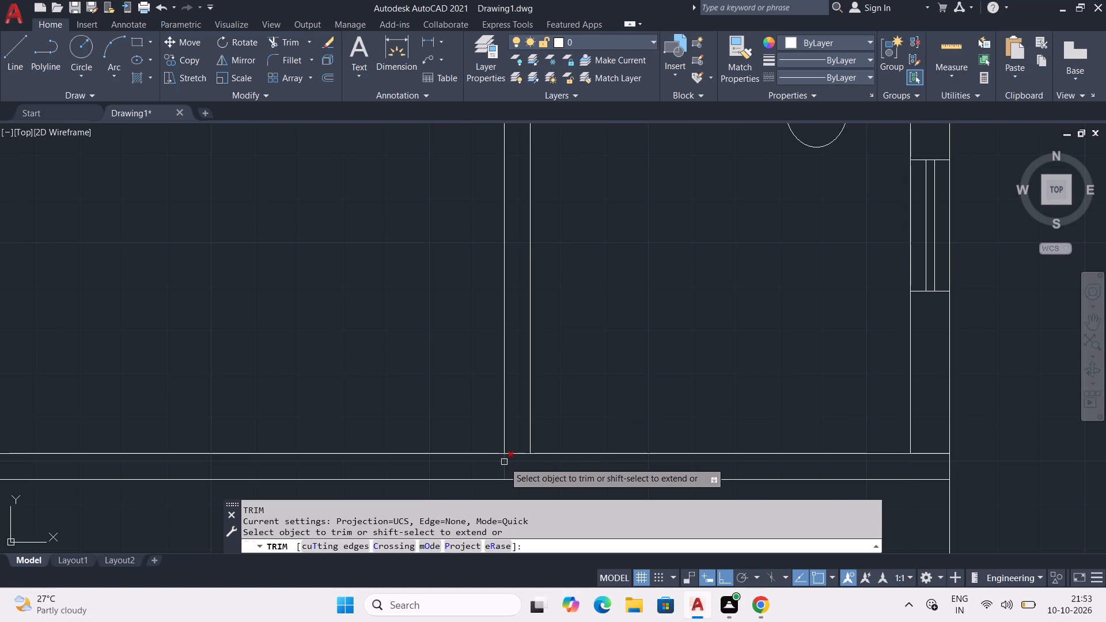
{"action": "left_click", "coordinate": [504, 462]}
{"action": "left_click", "coordinate": [513, 451]}
{"action": "key", "text": "Escape"}
Draw a horizontal line about 12'-9" long across the room west of the south bathroom, from its east wall's midpoint to the west wall.
{"action": "scroll", "coordinate": [452, 255], "scroll_direction": "down", "scroll_amount": 3}
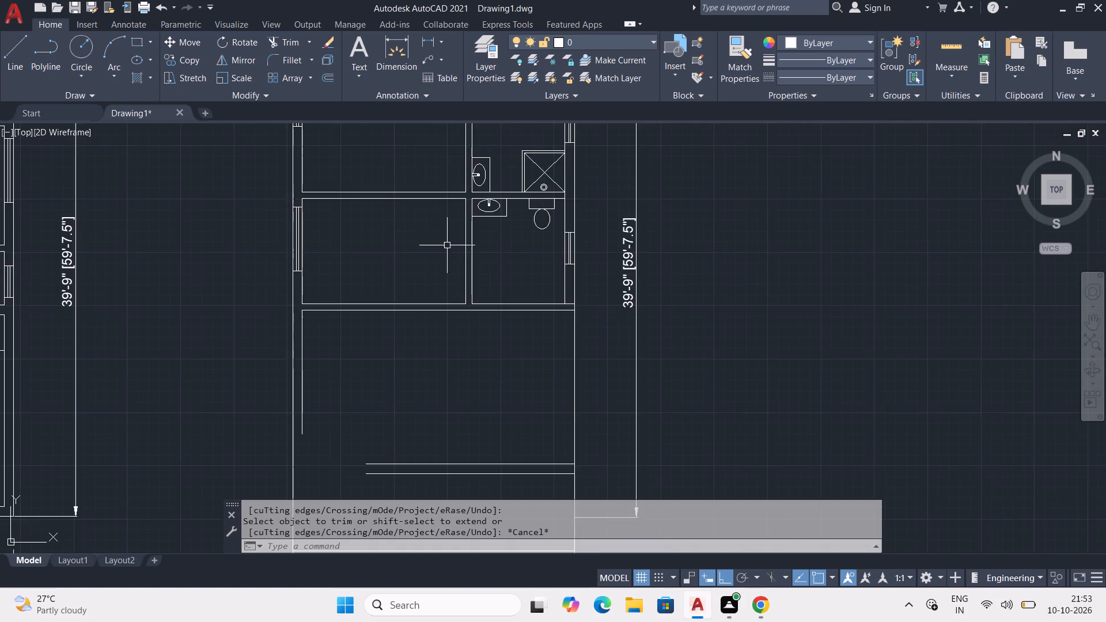
{"action": "scroll", "coordinate": [431, 219], "scroll_direction": "up", "scroll_amount": 1}
{"action": "left_click", "coordinate": [18, 39]}
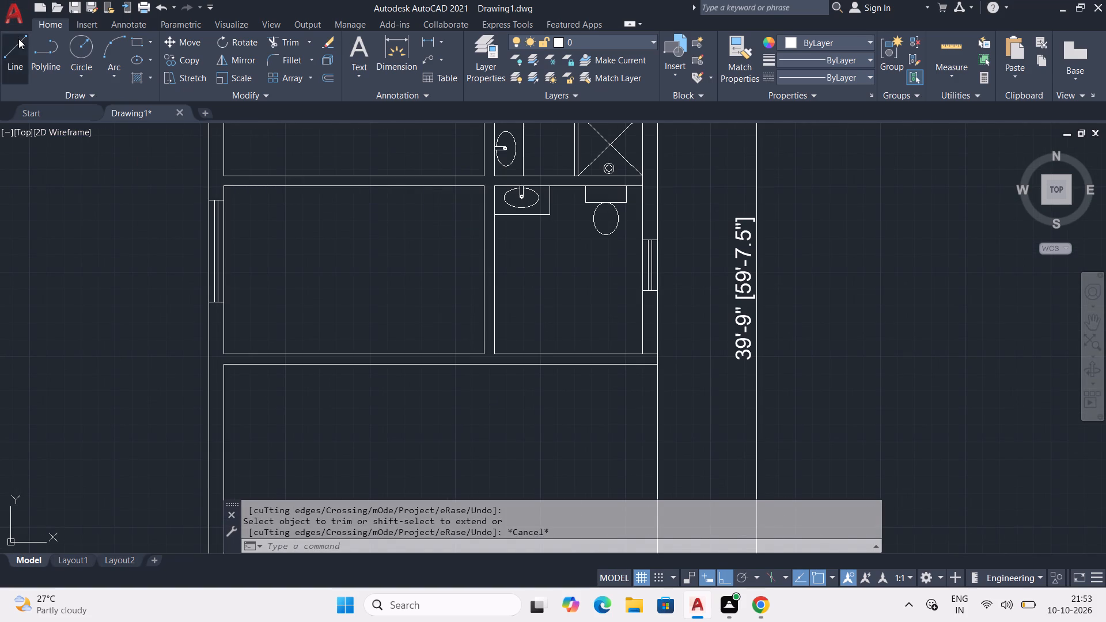
{"action": "left_click", "coordinate": [482, 270]}
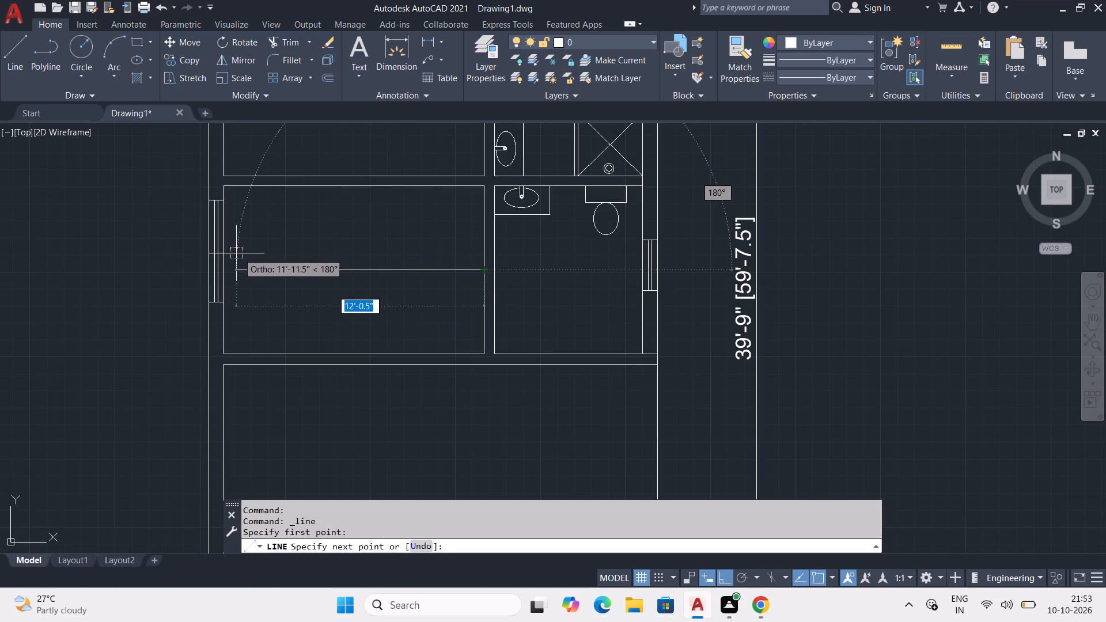
{"action": "left_click", "coordinate": [222, 268]}
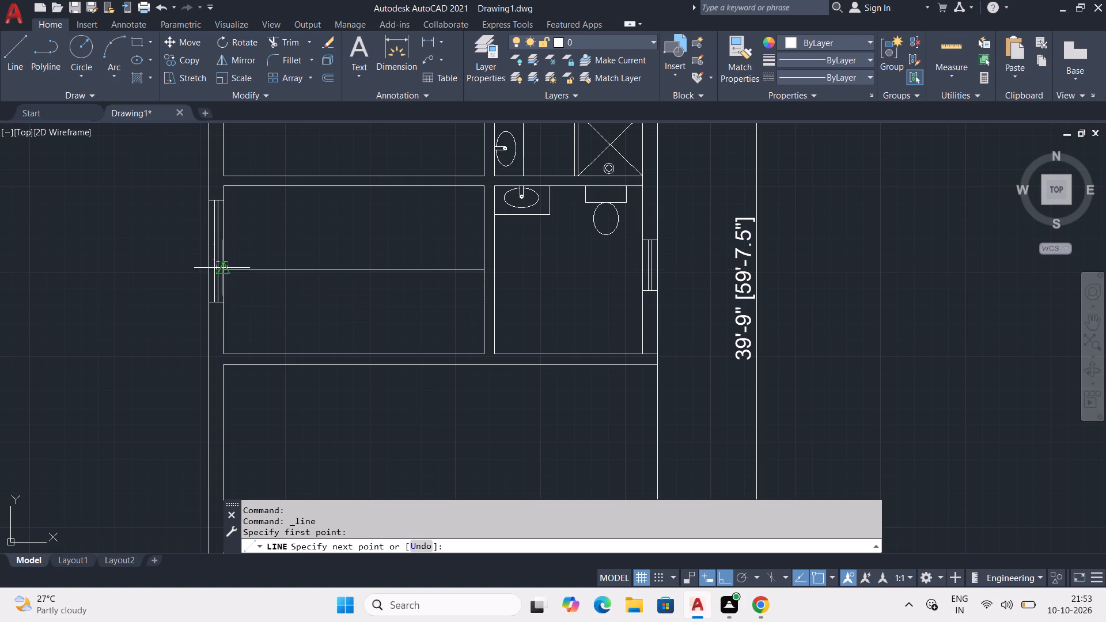
{"action": "key", "text": "Escape"}
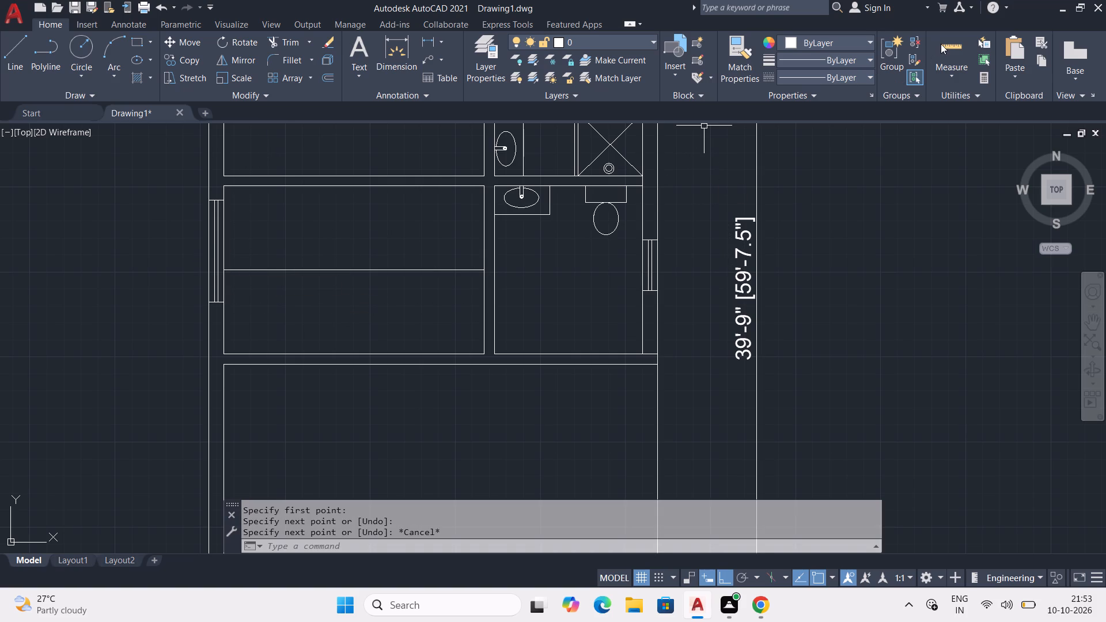
Measure the clear space between the new midline and the room's south wall.
{"action": "left_click", "coordinate": [941, 44]}
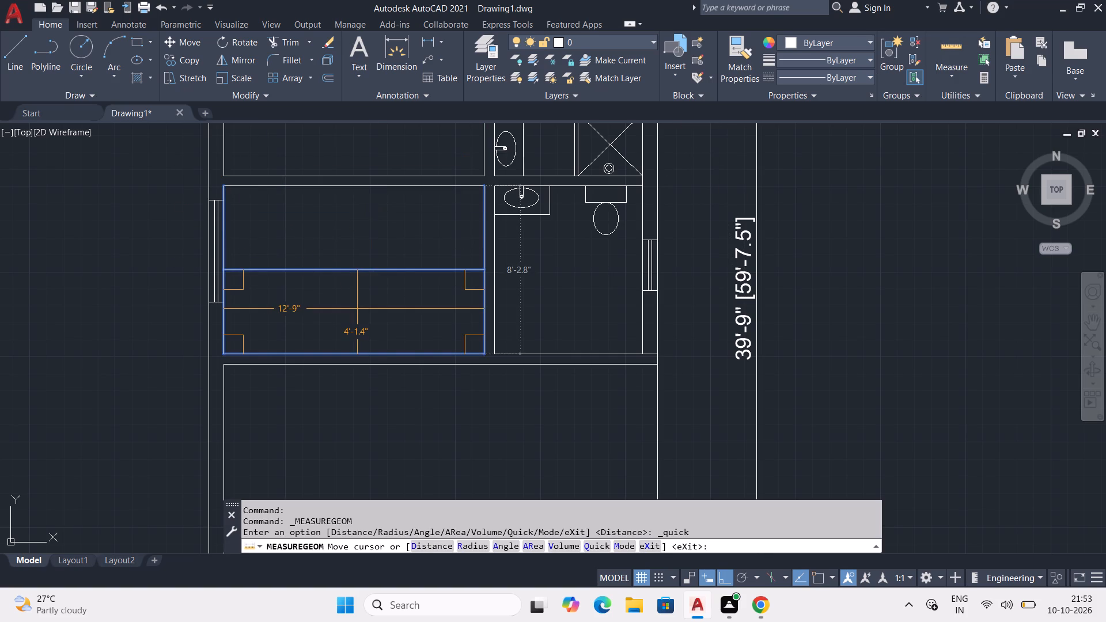
{"action": "scroll", "coordinate": [357, 309], "scroll_direction": "up", "scroll_amount": 1}
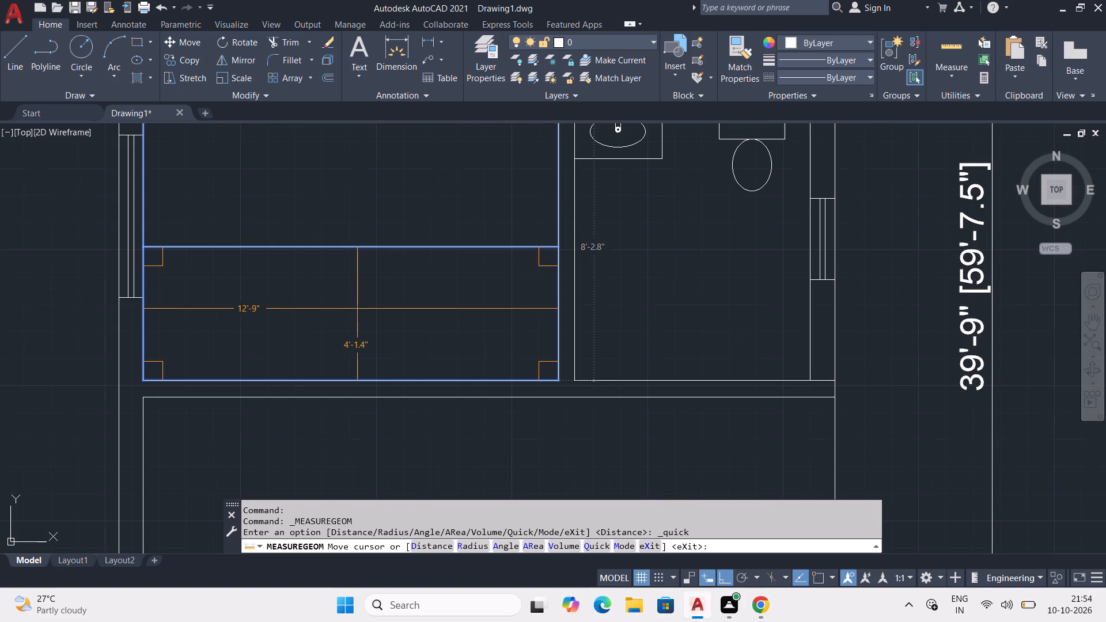
{"action": "key", "text": "Escape"}
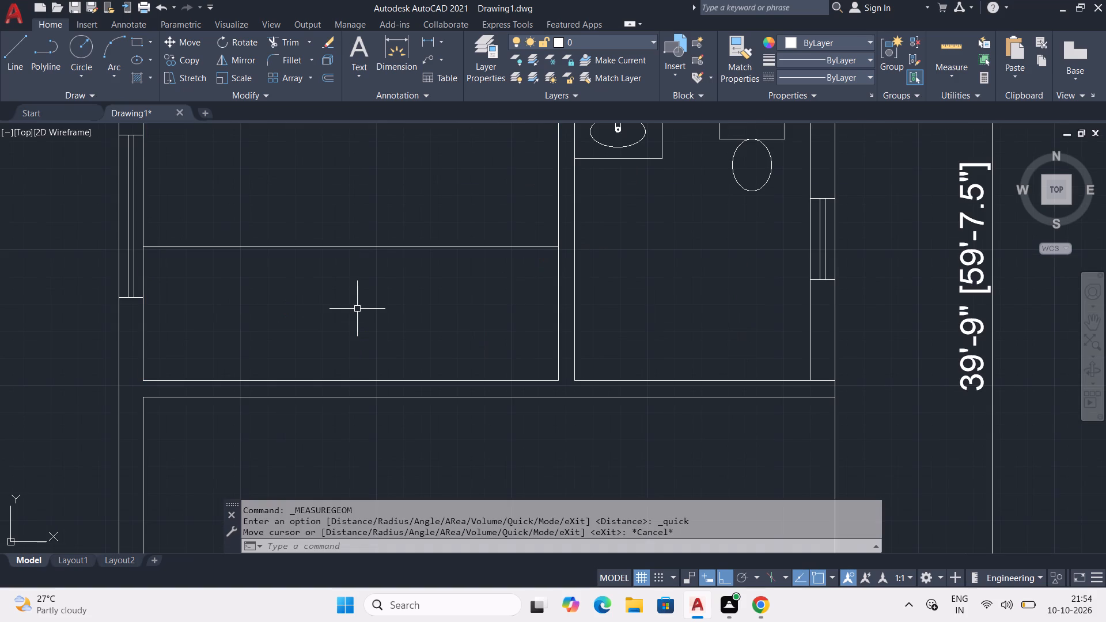
Offset the room's horizontal midline 1.4" to both its south and north sides.
{"action": "key", "text": "o"}
{"action": "type", "text": "F 1"}
{"action": "key", "text": "period"}
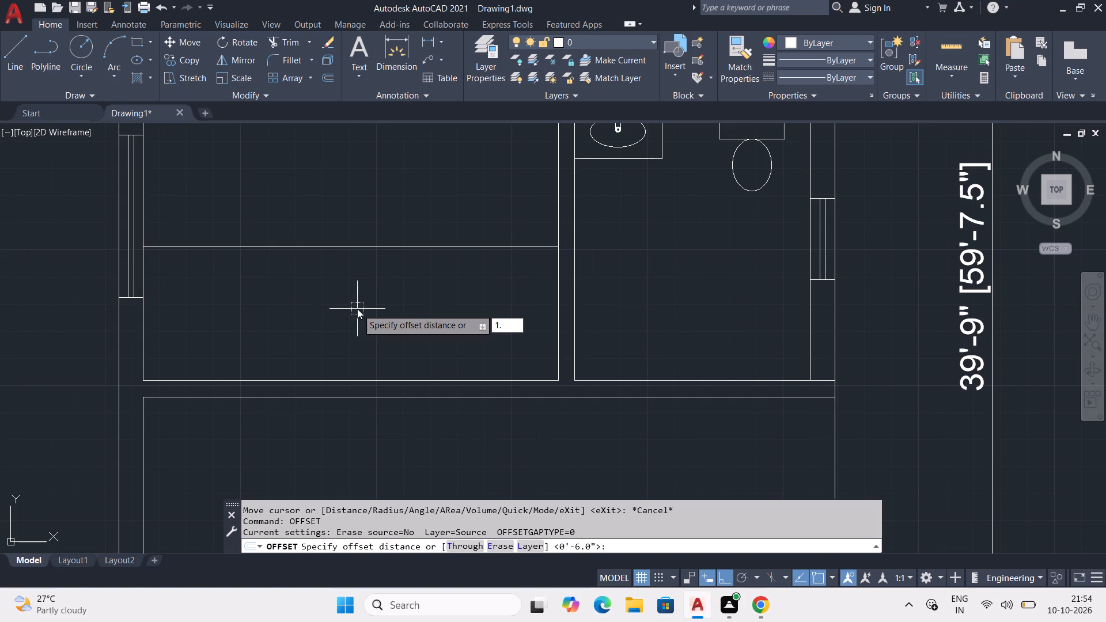
{"action": "key", "text": "4"}
{"action": "type", "text": "\""}
{"action": "key", "text": "space"}
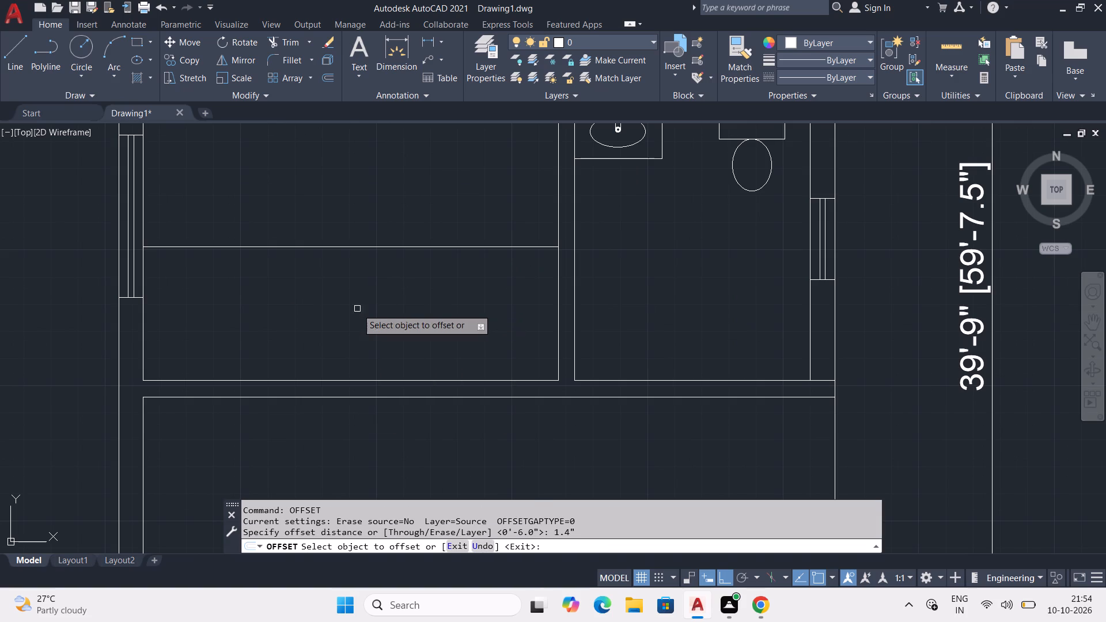
{"action": "left_click", "coordinate": [427, 247]}
{"action": "left_click", "coordinate": [421, 274]}
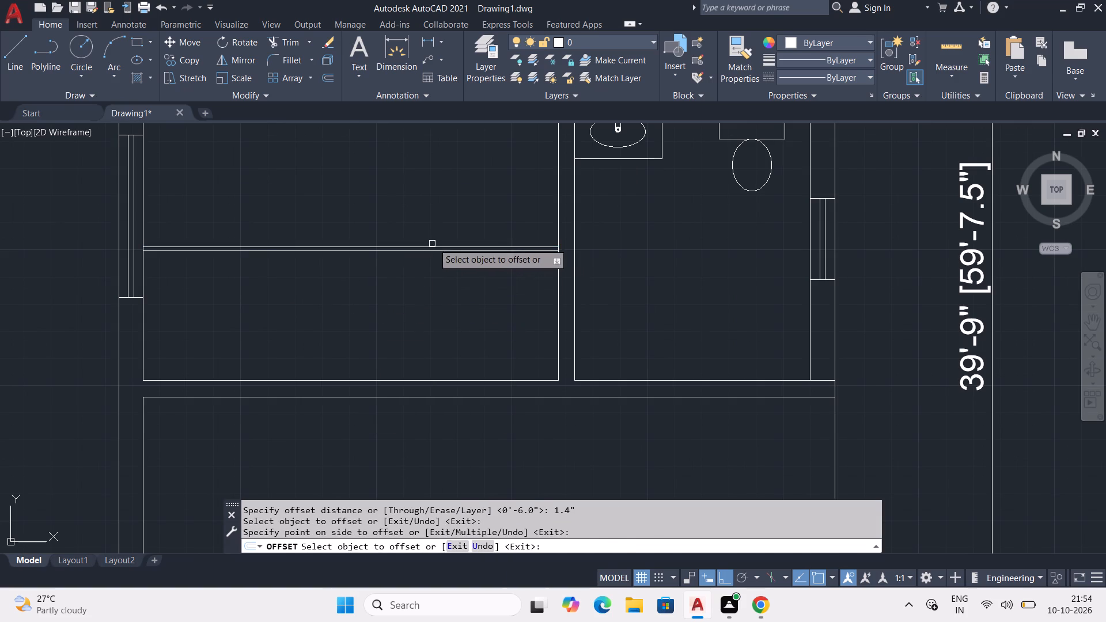
{"action": "left_click", "coordinate": [433, 246]}
{"action": "left_click", "coordinate": [437, 230]}
{"action": "scroll", "coordinate": [392, 260], "scroll_direction": "up", "scroll_amount": 1}
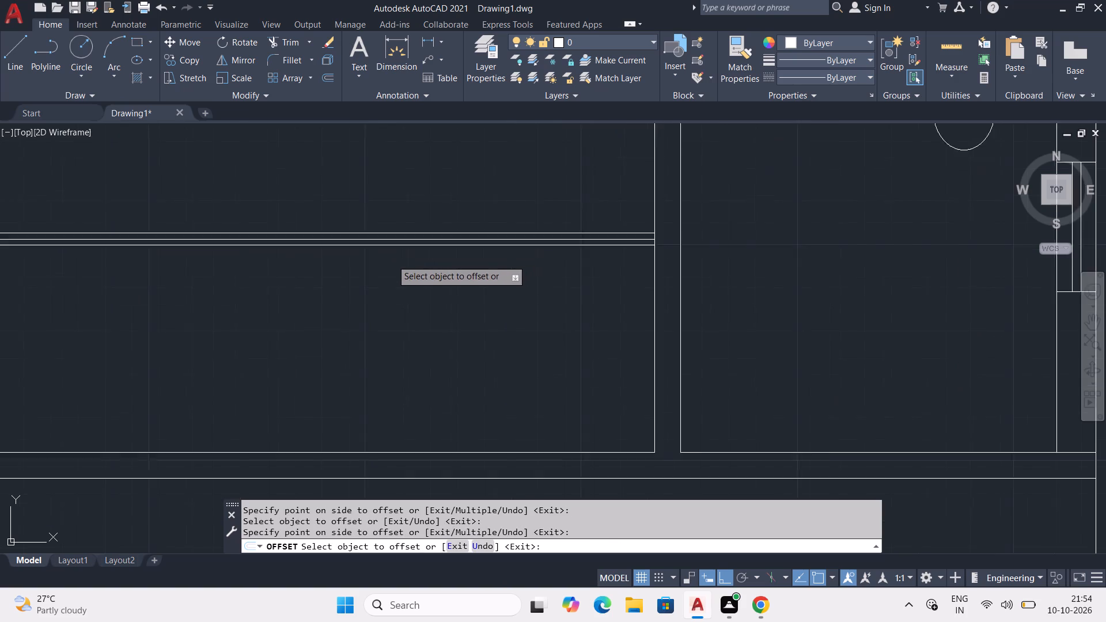
{"action": "scroll", "coordinate": [392, 260], "scroll_direction": "up", "scroll_amount": 1}
{"action": "key", "text": "Escape"}
Delete the original midline between the two offset lines.
{"action": "left_click", "coordinate": [416, 228]}
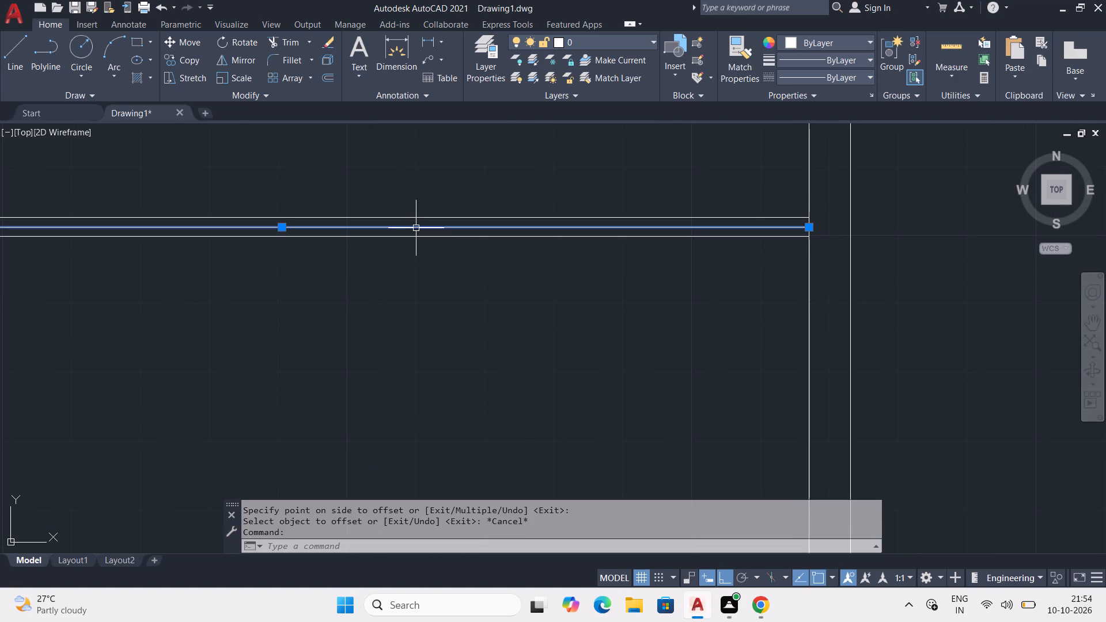
{"action": "key", "text": "Delete"}
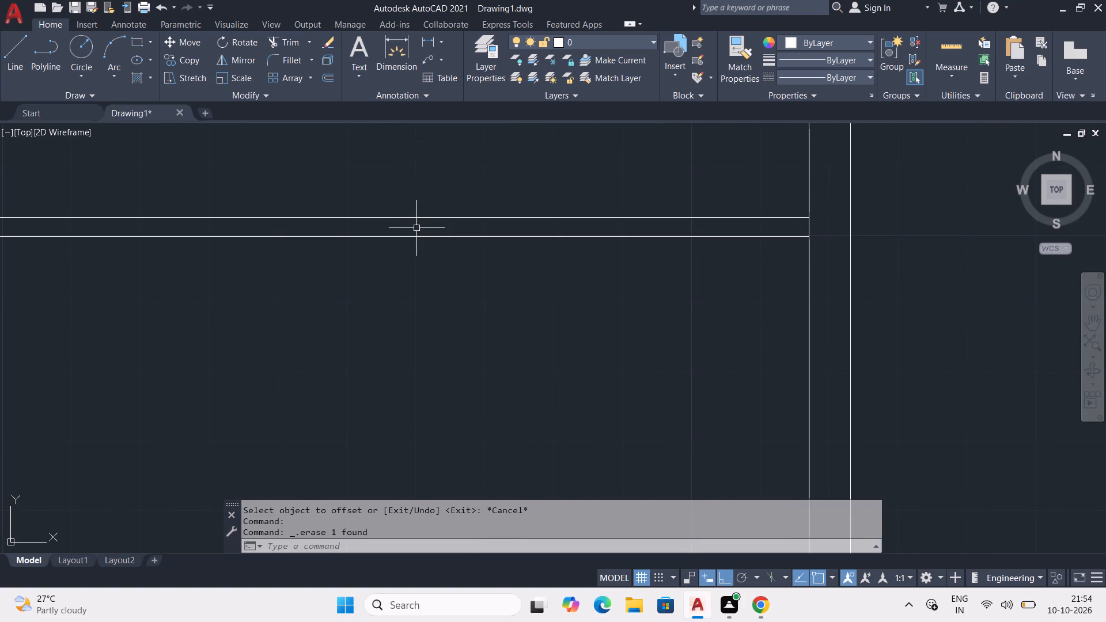
Measure the clear space between the southern offset line and the room's south wall.
{"action": "scroll", "coordinate": [416, 233], "scroll_direction": "down", "scroll_amount": 3}
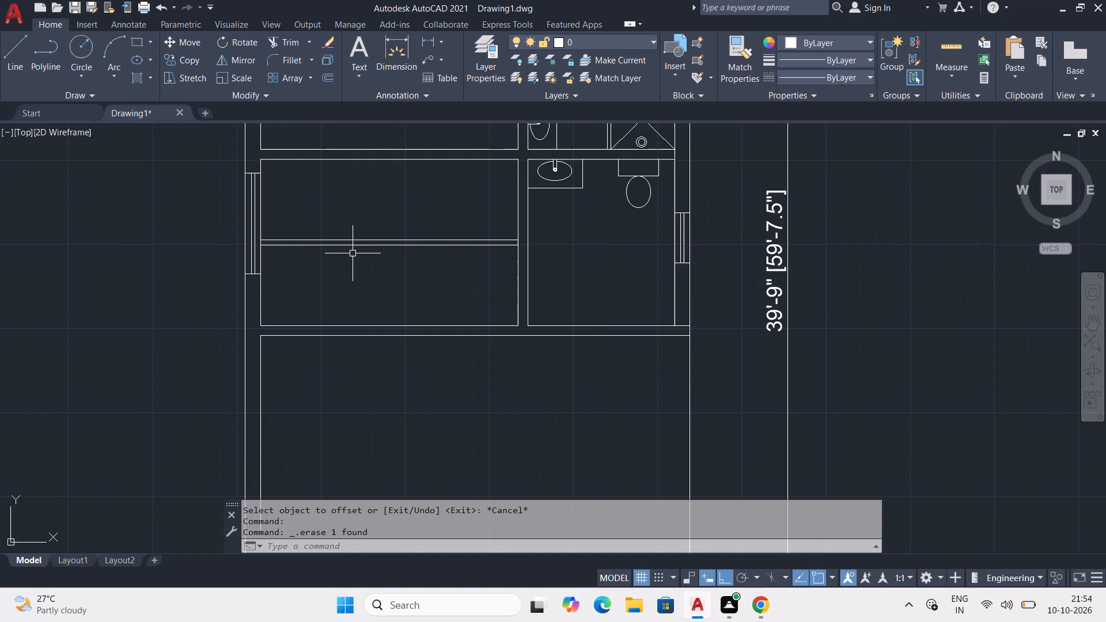
{"action": "left_click", "coordinate": [952, 55]}
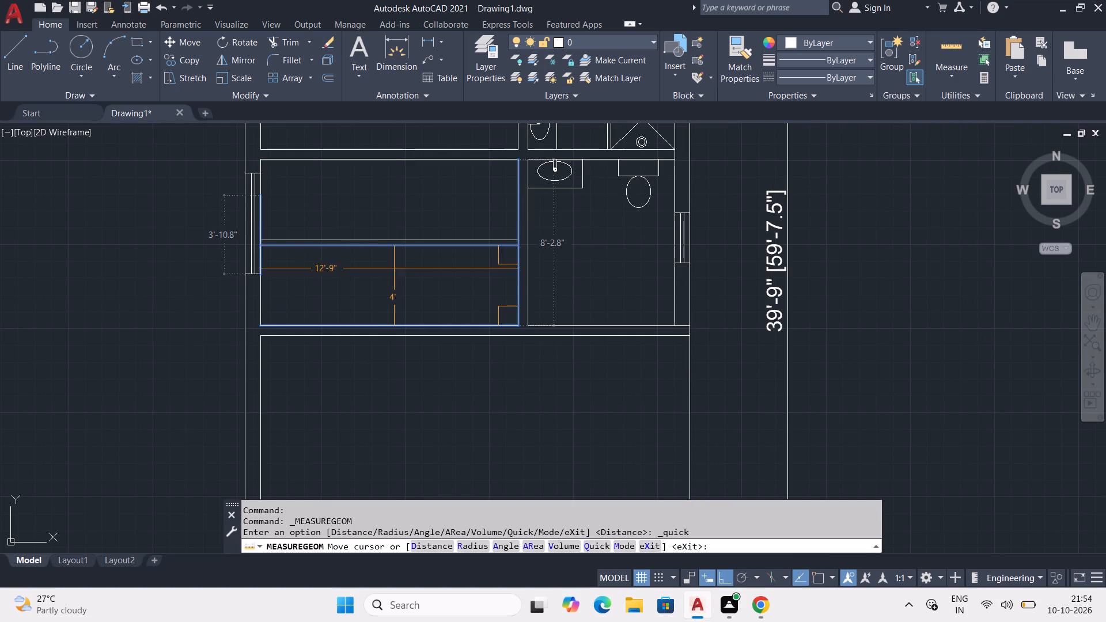
{"action": "key", "text": "Escape"}
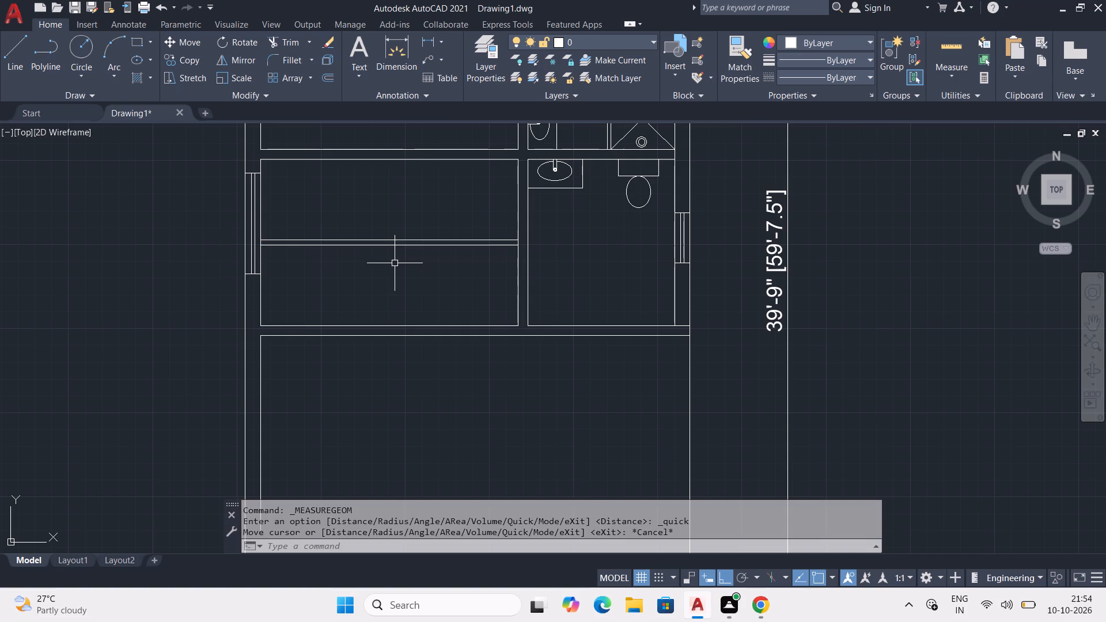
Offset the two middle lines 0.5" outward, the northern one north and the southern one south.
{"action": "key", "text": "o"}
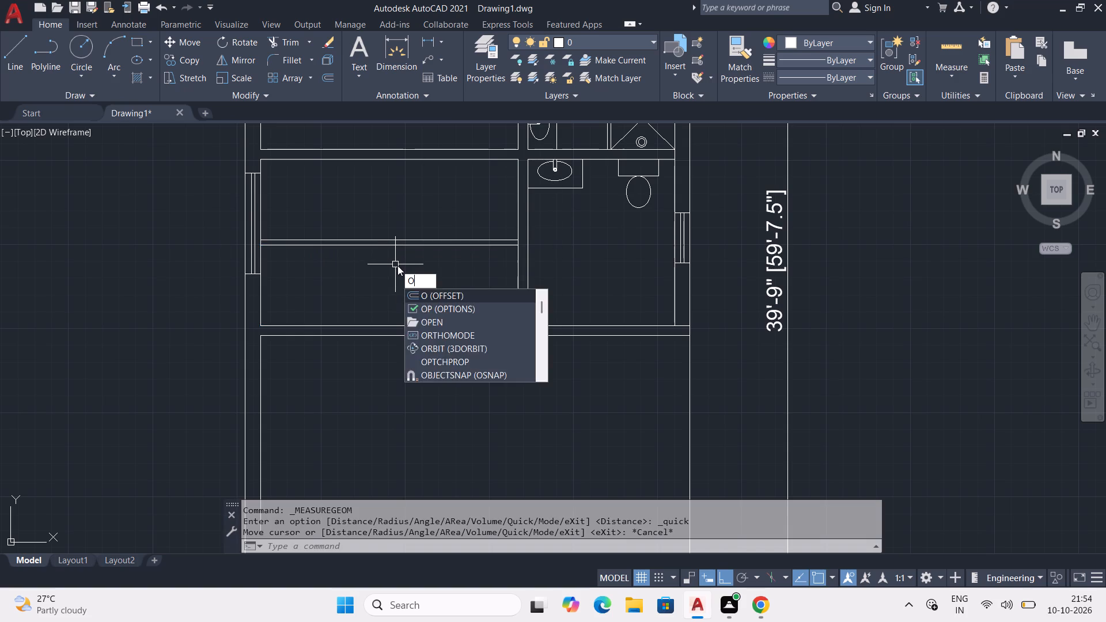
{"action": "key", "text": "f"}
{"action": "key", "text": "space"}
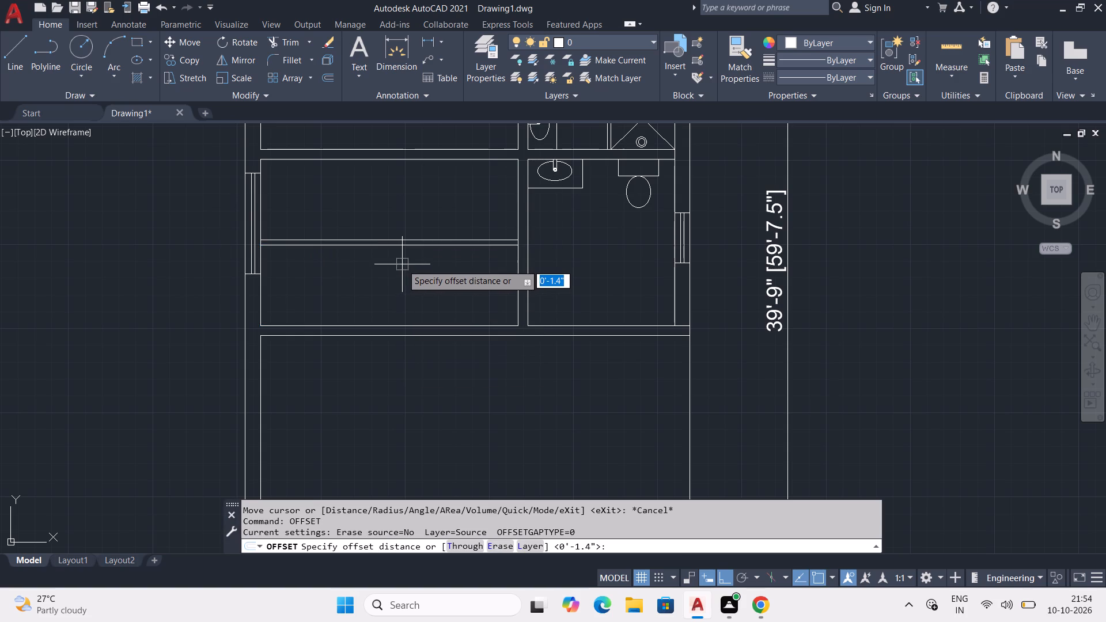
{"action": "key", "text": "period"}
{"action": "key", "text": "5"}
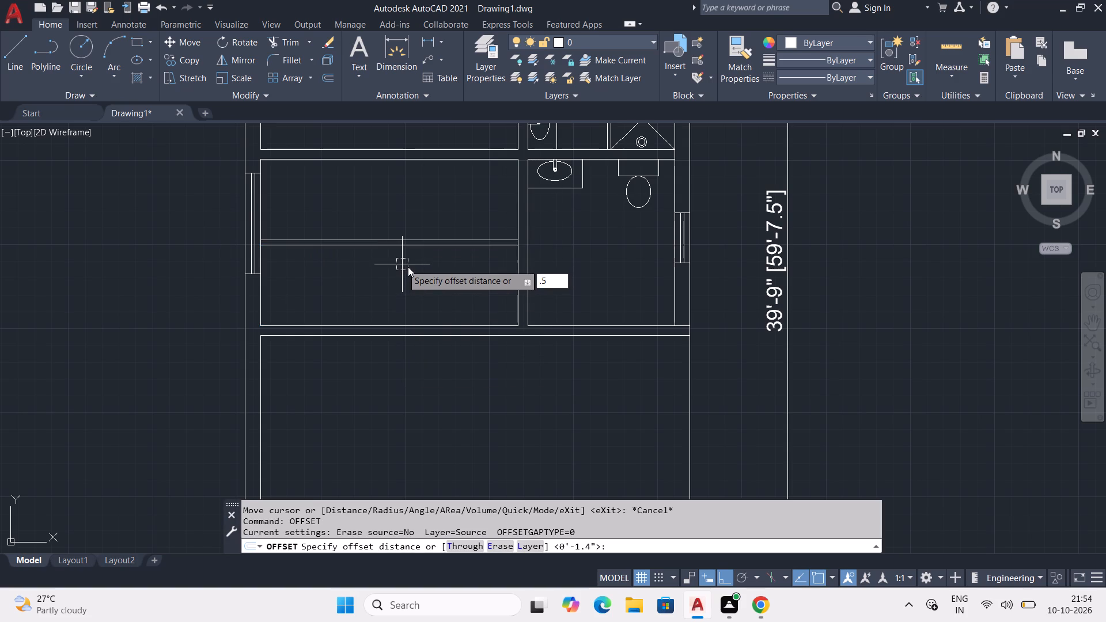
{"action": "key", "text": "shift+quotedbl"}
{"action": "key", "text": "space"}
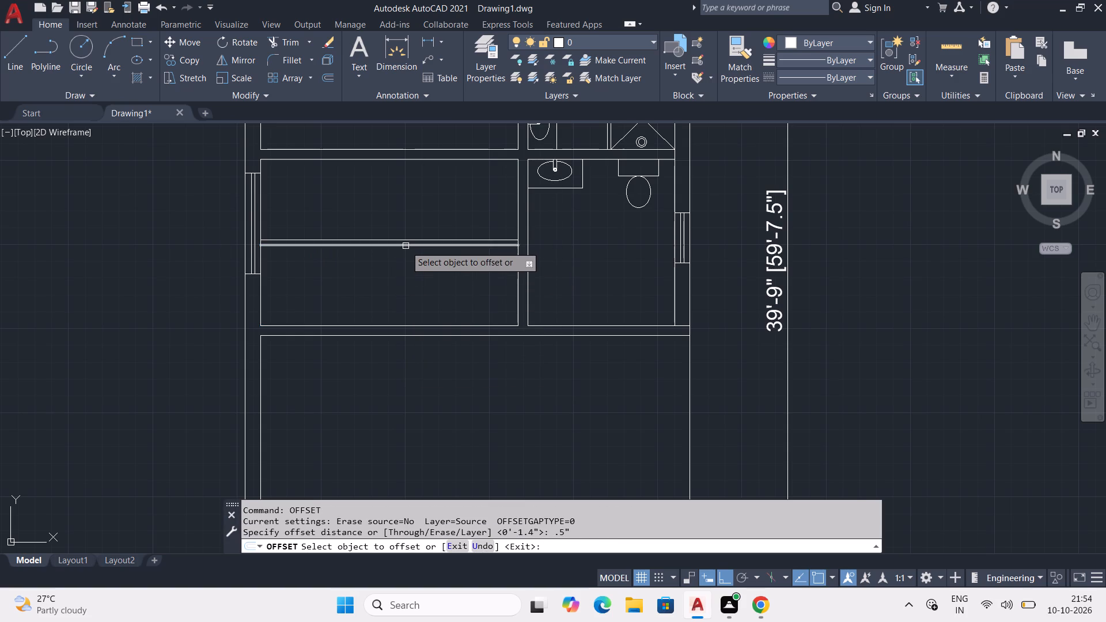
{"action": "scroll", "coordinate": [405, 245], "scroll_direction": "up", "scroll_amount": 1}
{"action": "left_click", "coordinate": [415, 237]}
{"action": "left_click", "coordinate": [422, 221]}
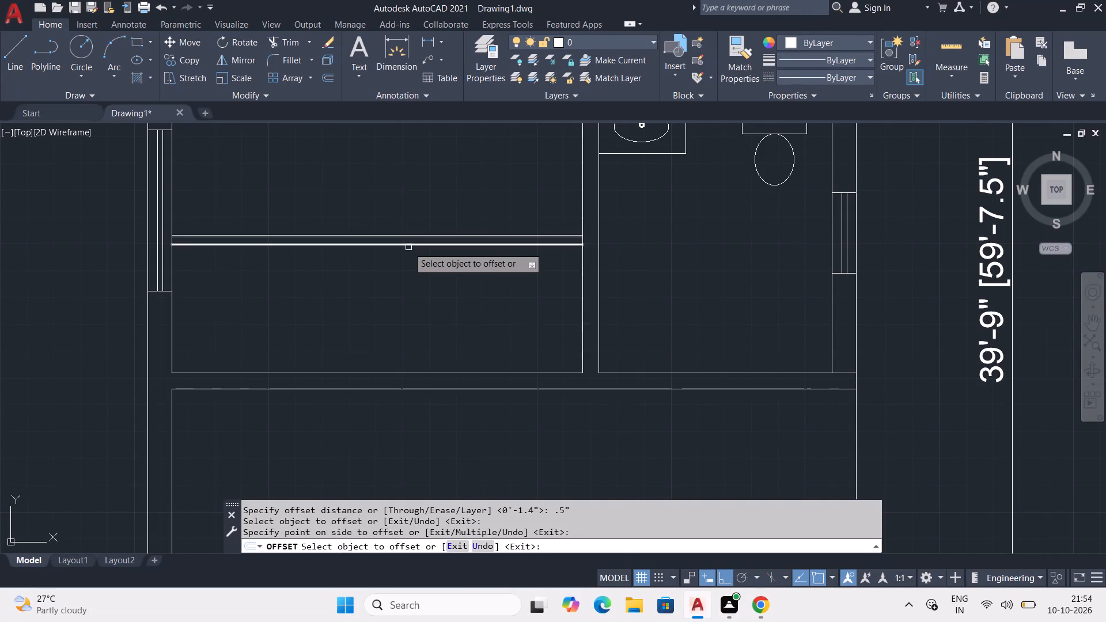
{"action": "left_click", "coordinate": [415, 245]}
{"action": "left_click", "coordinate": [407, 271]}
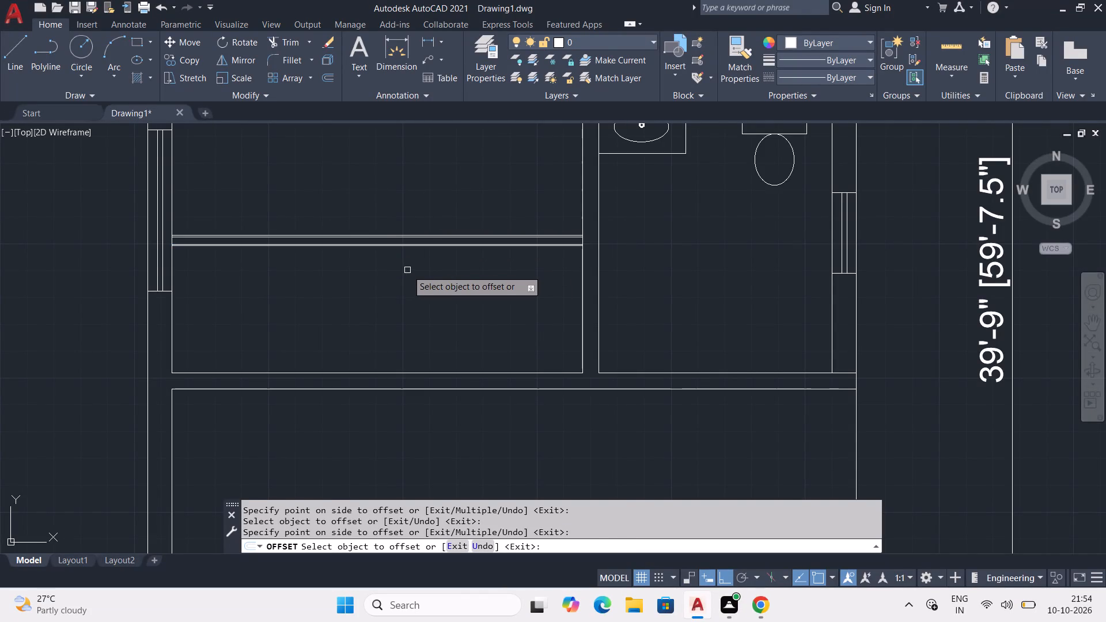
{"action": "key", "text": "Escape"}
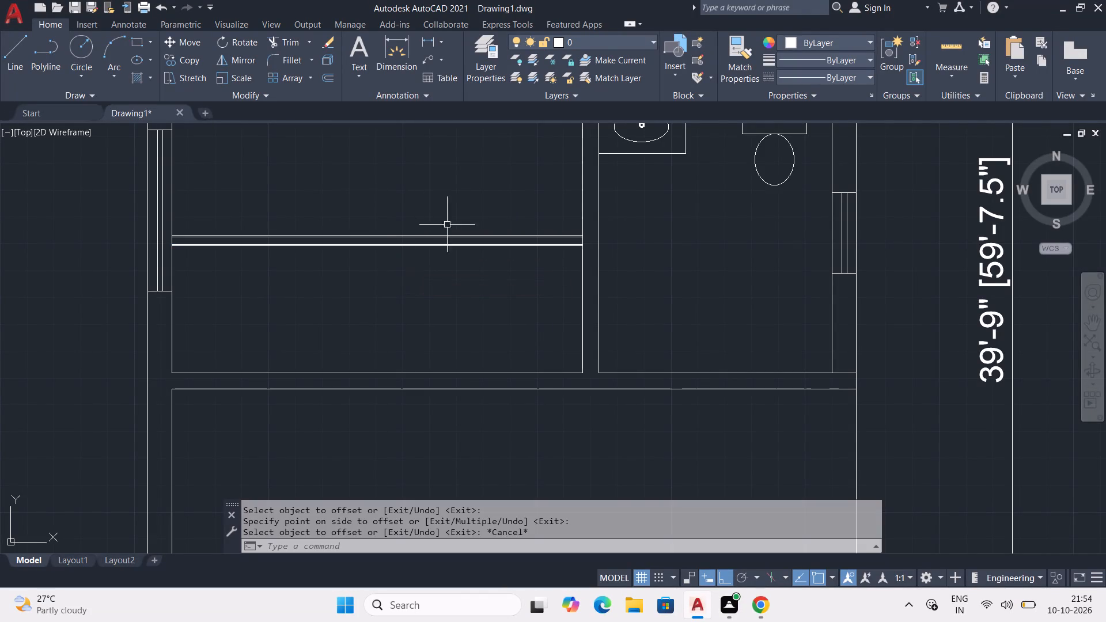
Measure the clear space between the outermost southern line and the room's south wall.
{"action": "left_click", "coordinate": [956, 44]}
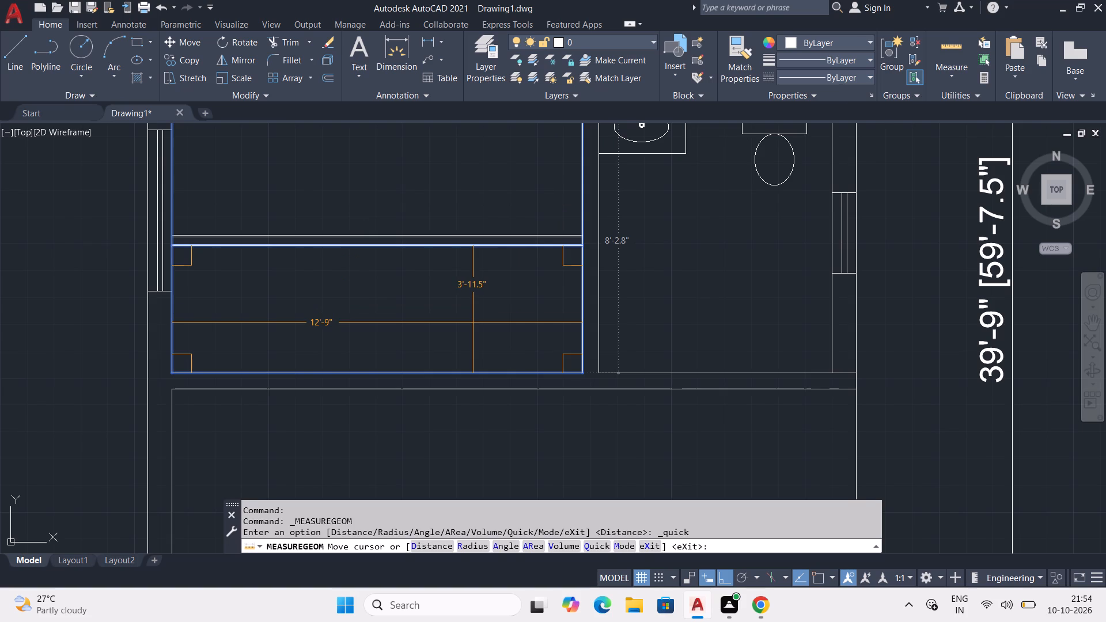
{"action": "key", "text": "Escape"}
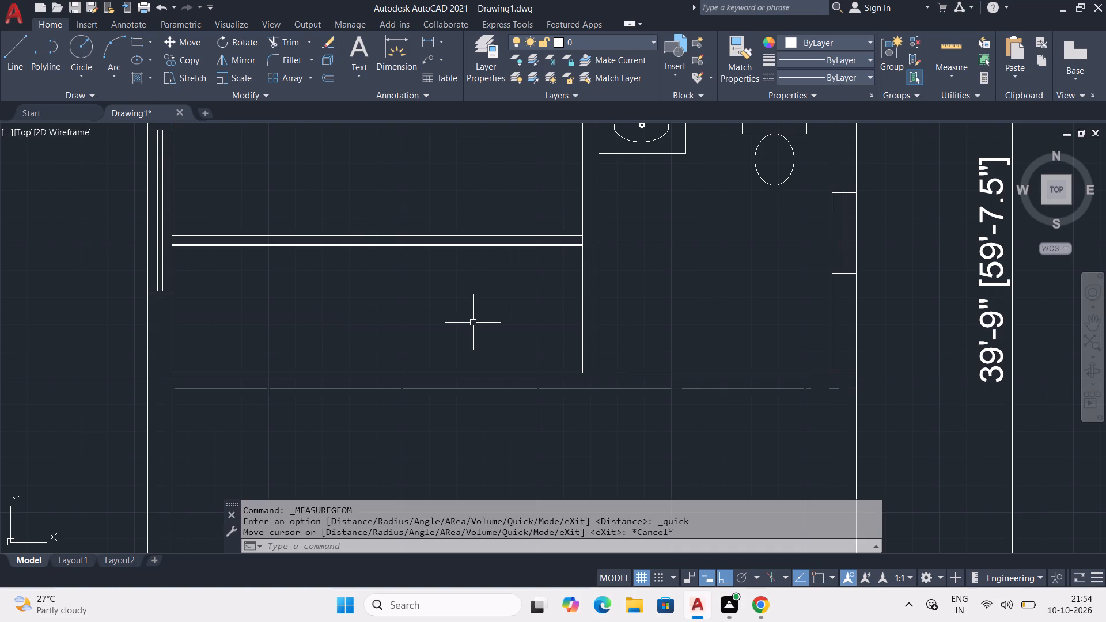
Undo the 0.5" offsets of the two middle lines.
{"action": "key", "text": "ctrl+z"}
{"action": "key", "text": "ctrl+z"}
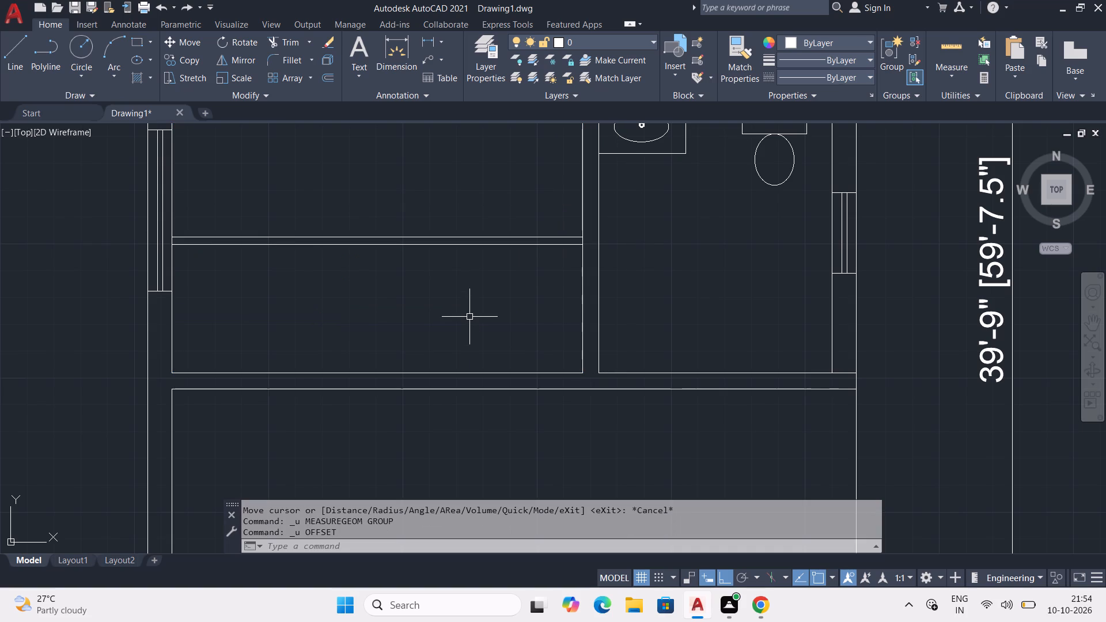
Offset the two middle lines 5" outward, the southern one south and the northern one north.
{"action": "key", "text": "o"}
{"action": "key", "text": "Escape"}
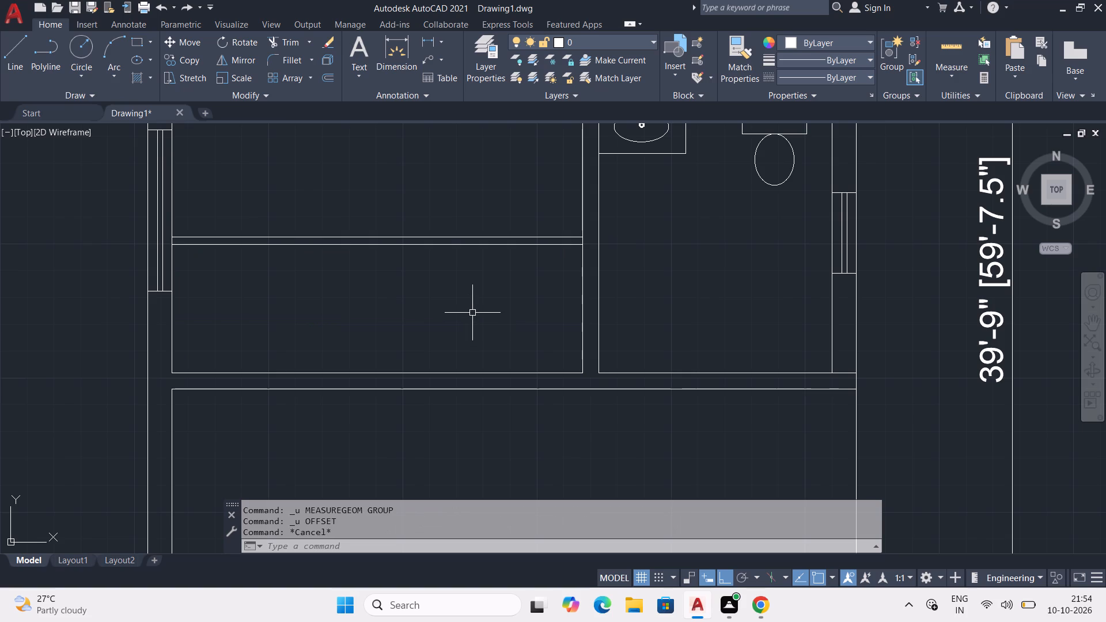
{"action": "key", "text": "o"}
{"action": "type", "text": "F 5"}
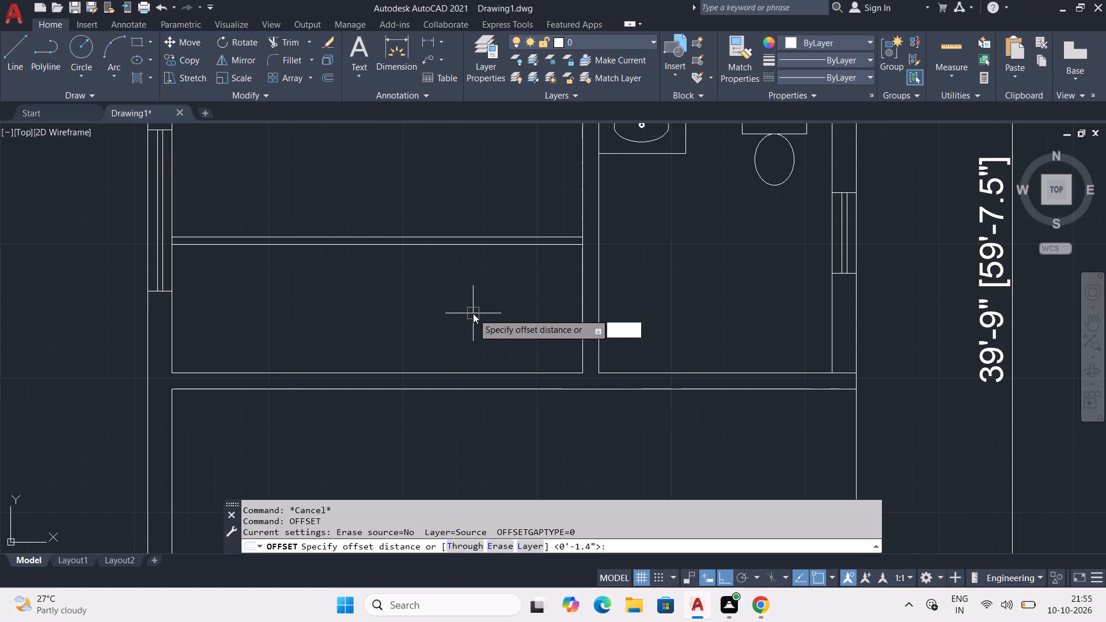
{"action": "key", "text": "shift+quotedbl"}
{"action": "key", "text": "space"}
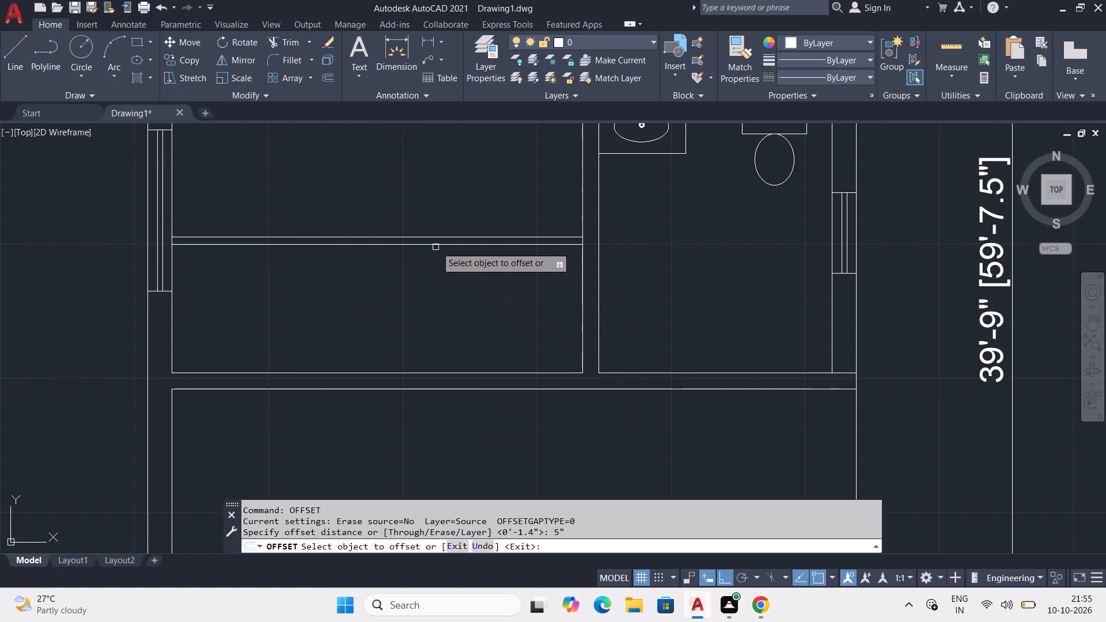
{"action": "scroll", "coordinate": [449, 244], "scroll_direction": "up", "scroll_amount": 1}
{"action": "left_click", "coordinate": [449, 245]}
{"action": "left_click", "coordinate": [431, 279]}
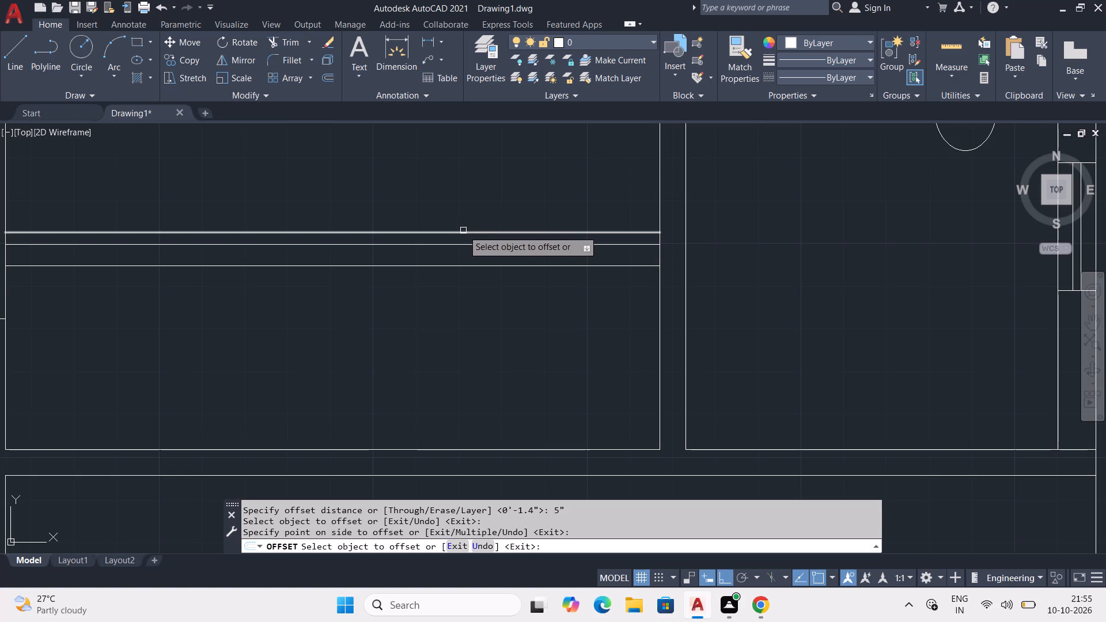
{"action": "left_click", "coordinate": [463, 231]}
{"action": "left_click", "coordinate": [468, 211]}
{"action": "key", "text": "Escape"}
Delete the two inner lines, keeping only the outer pair of 5" offset lines across the room.
{"action": "scroll", "coordinate": [457, 237], "scroll_direction": "down", "scroll_amount": 1}
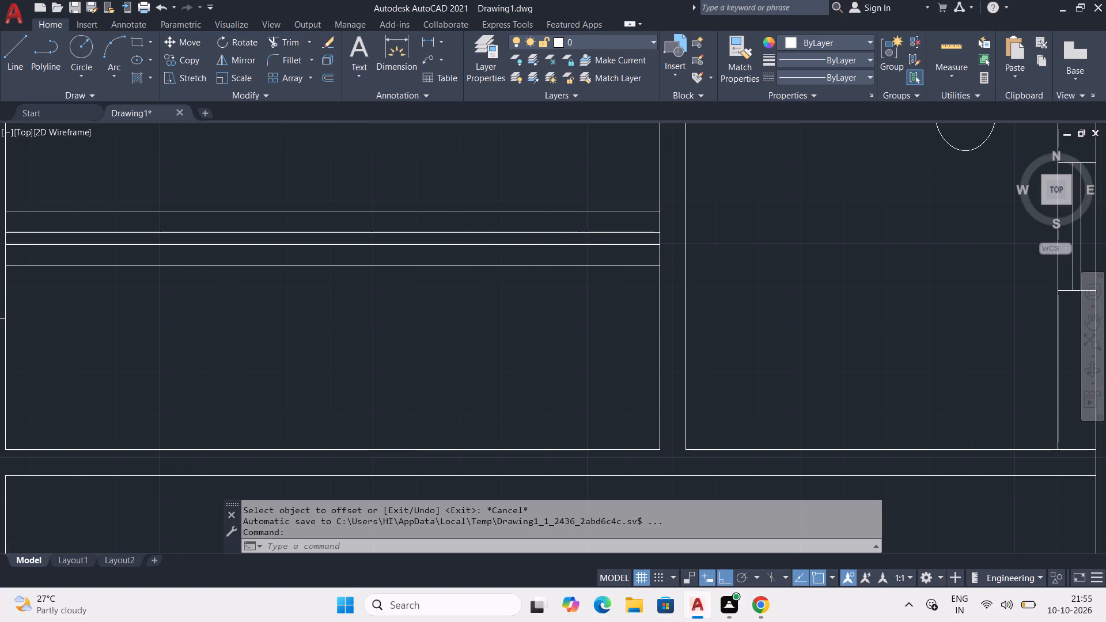
{"action": "left_click", "coordinate": [459, 233]}
{"action": "left_click", "coordinate": [448, 245]}
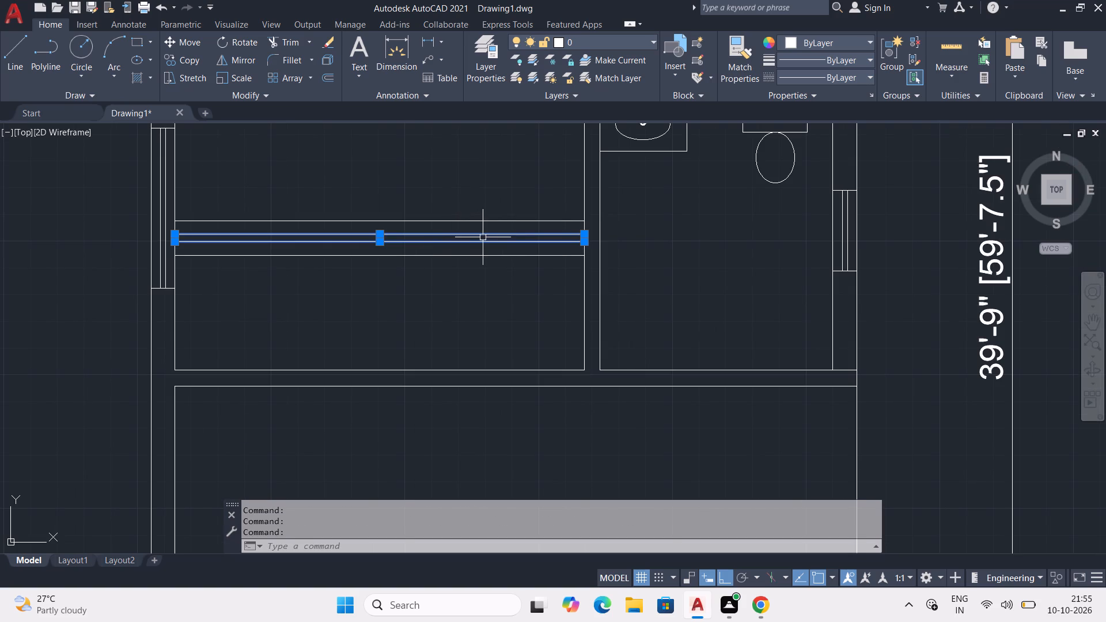
{"action": "key", "text": "Delete"}
{"action": "middle_click_drag", "start_coordinate": [310, 314], "coordinate": [336, 281]}
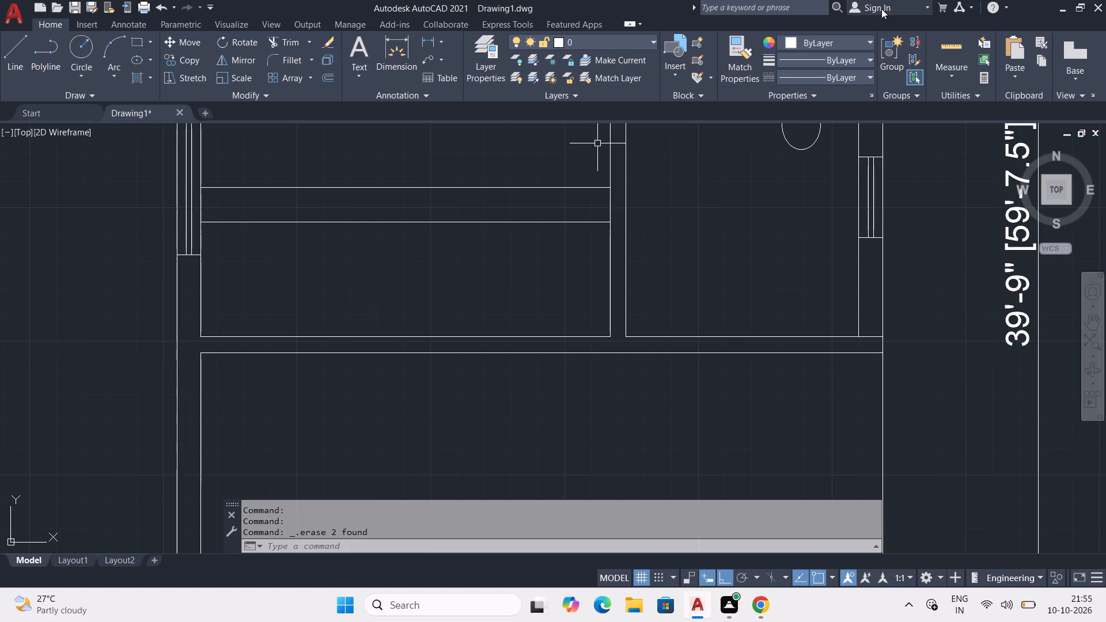
Measure the clear spaces south and north of the pair of lines crossing the middle room.
{"action": "left_click", "coordinate": [950, 40]}
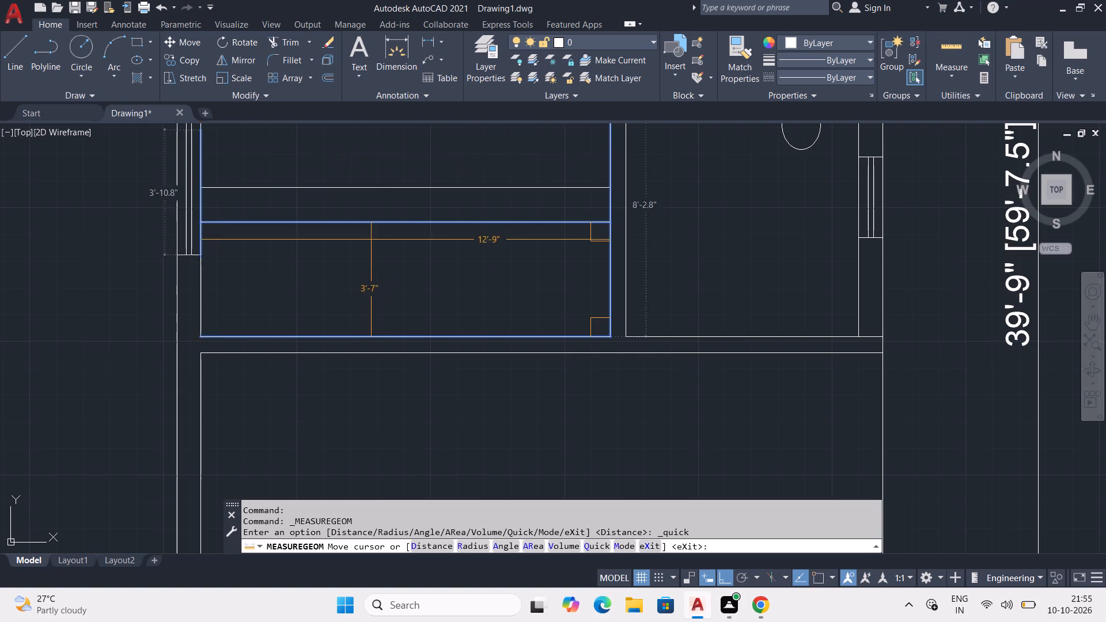
{"action": "middle_click_drag", "start_coordinate": [376, 259], "coordinate": [361, 329]}
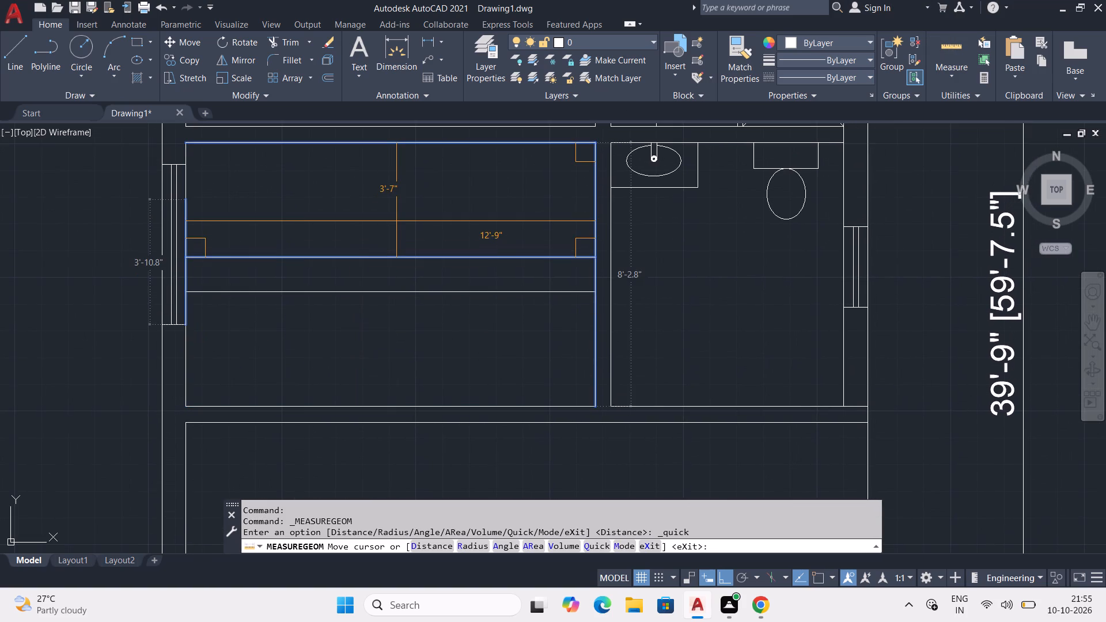
{"action": "key", "text": "Escape"}
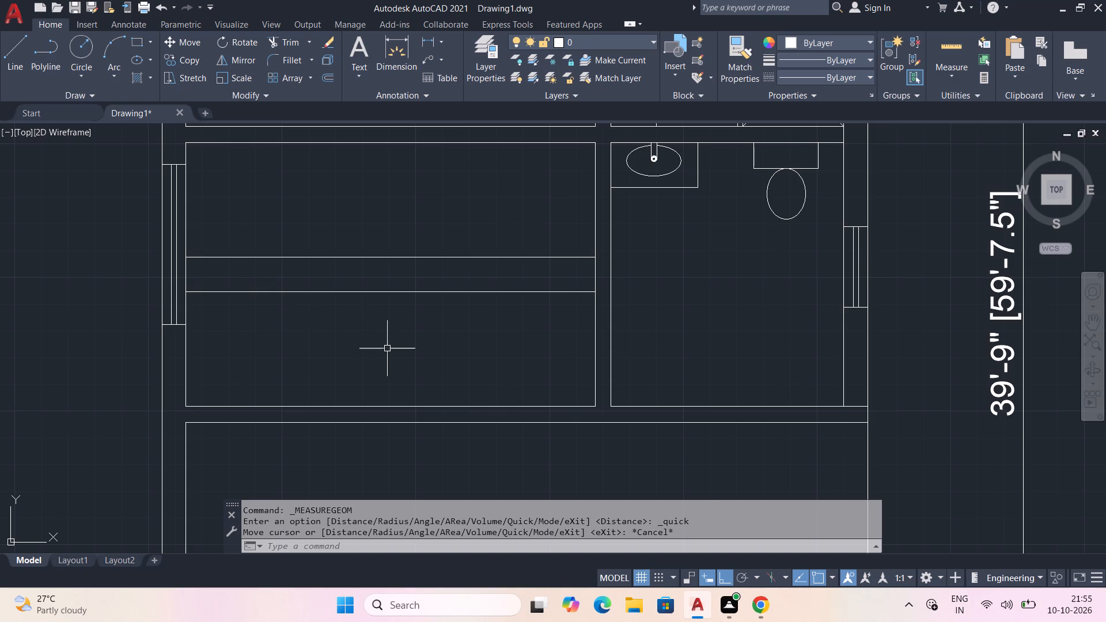
Offset the middle room's west wall line 4' east into the room to mark the landing edge.
{"action": "scroll", "coordinate": [444, 355], "scroll_direction": "down", "scroll_amount": 1}
{"action": "middle_click_drag", "start_coordinate": [448, 357], "coordinate": [447, 350]}
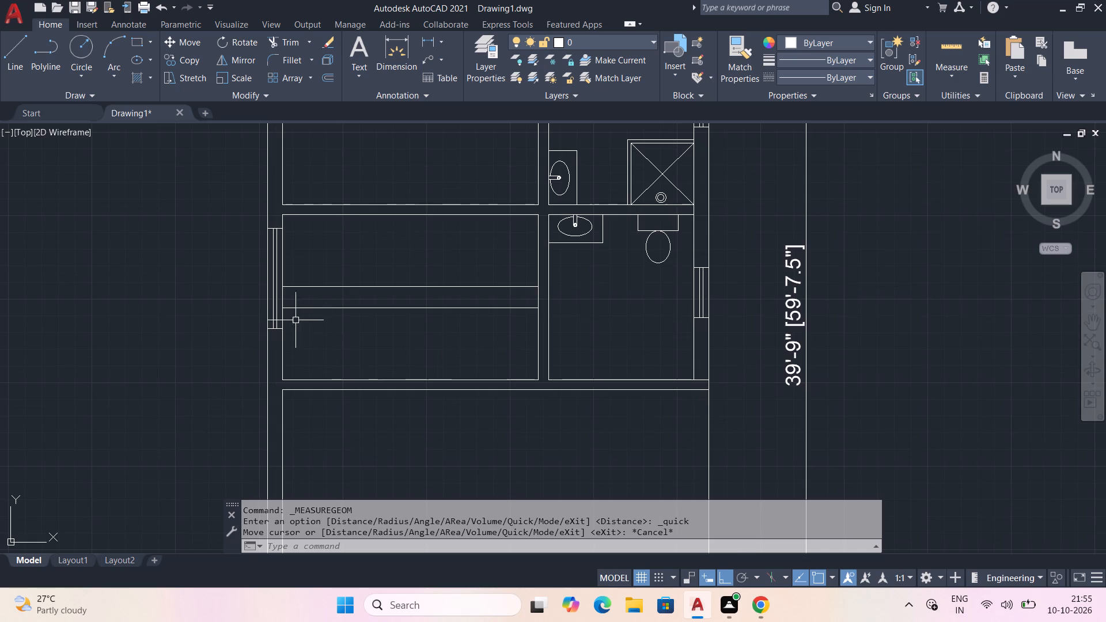
{"action": "key", "text": "o"}
{"action": "key", "text": "f"}
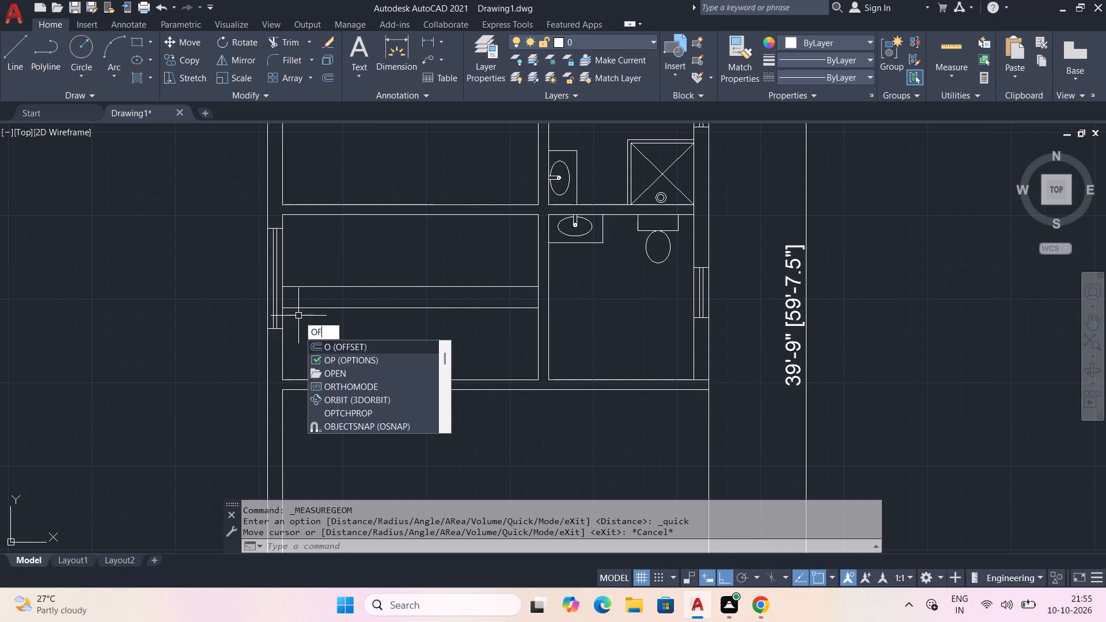
{"action": "key", "text": "space"}
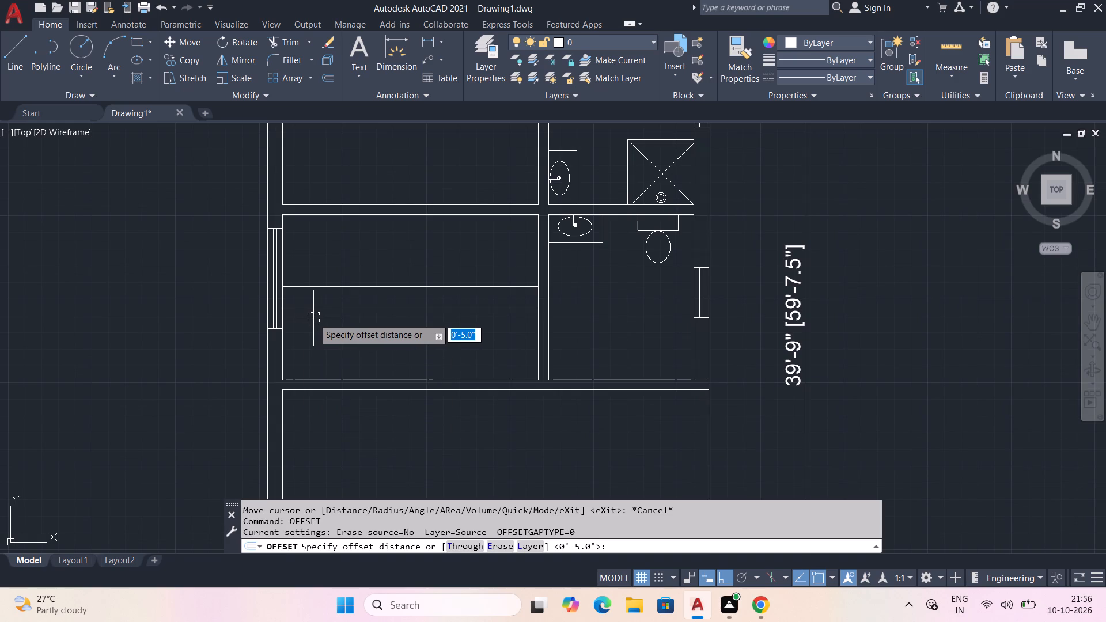
{"action": "key", "text": "3"}
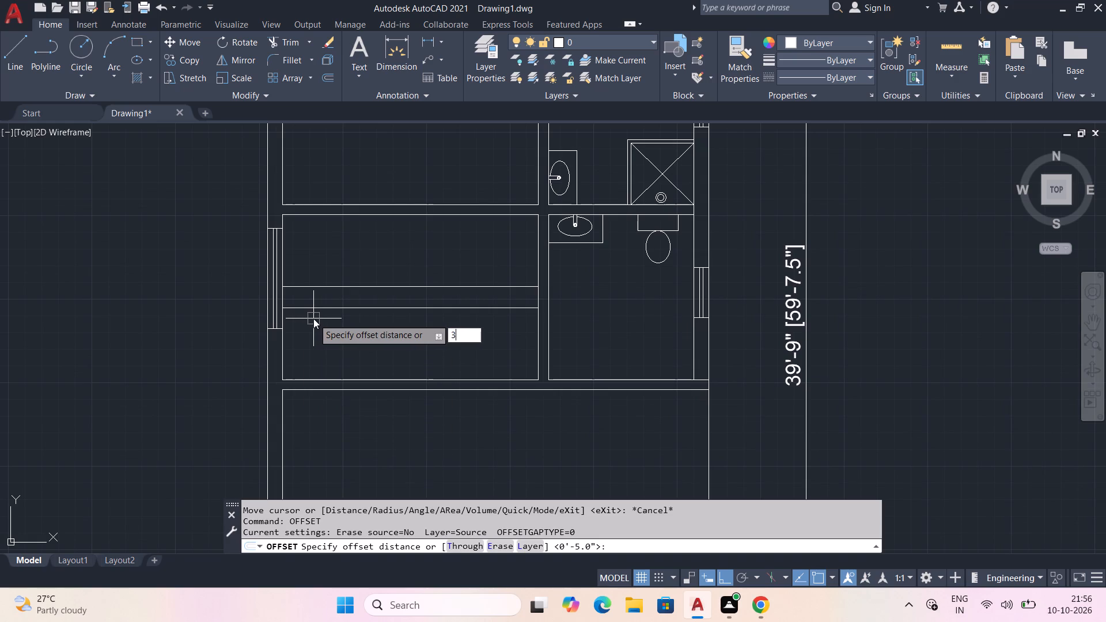
{"action": "key", "text": "BackSpace"}
{"action": "type", "text": "4'"}
{"action": "key", "text": "Return"}
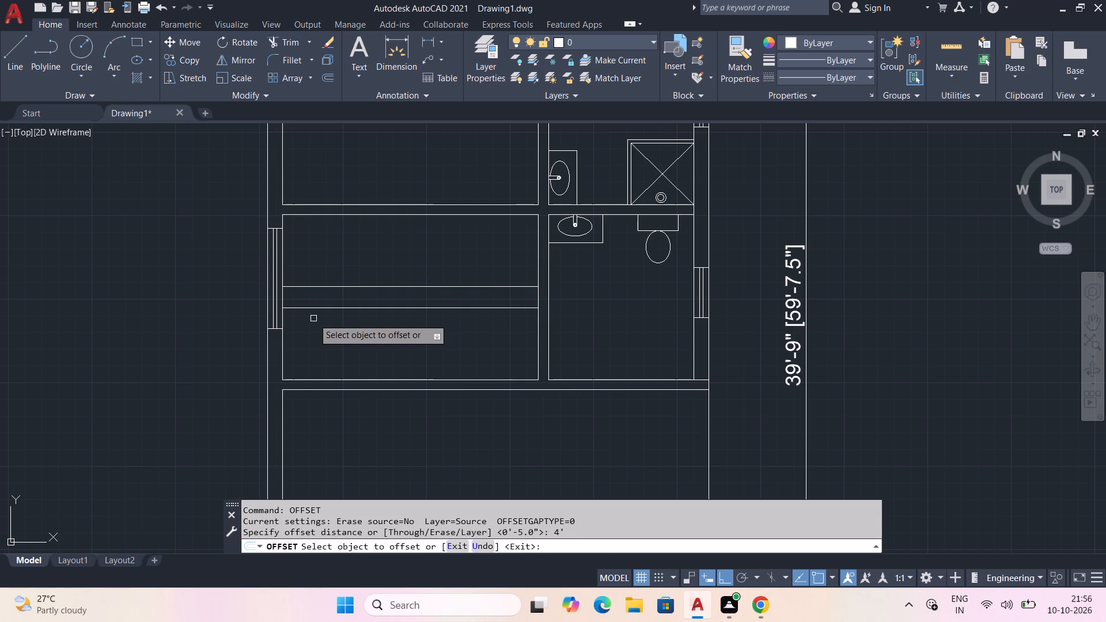
{"action": "left_click", "coordinate": [283, 348]}
{"action": "left_click", "coordinate": [364, 349]}
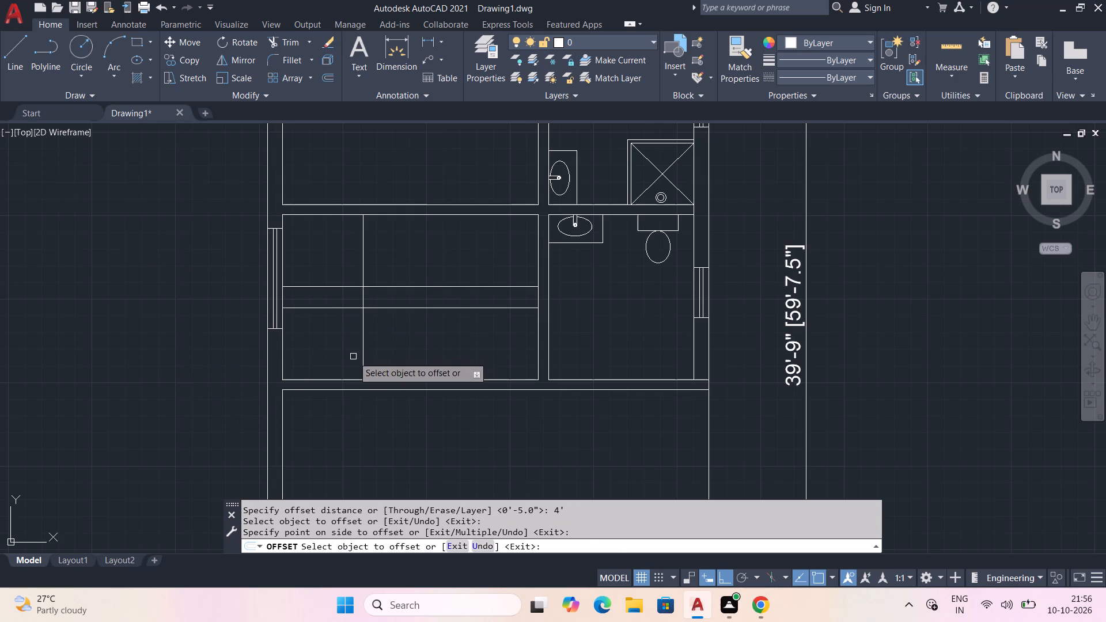
{"action": "key", "text": "space"}
Offset the new landing line successively 6" eastward to add five parallel tread lines.
{"action": "key", "text": "space"}
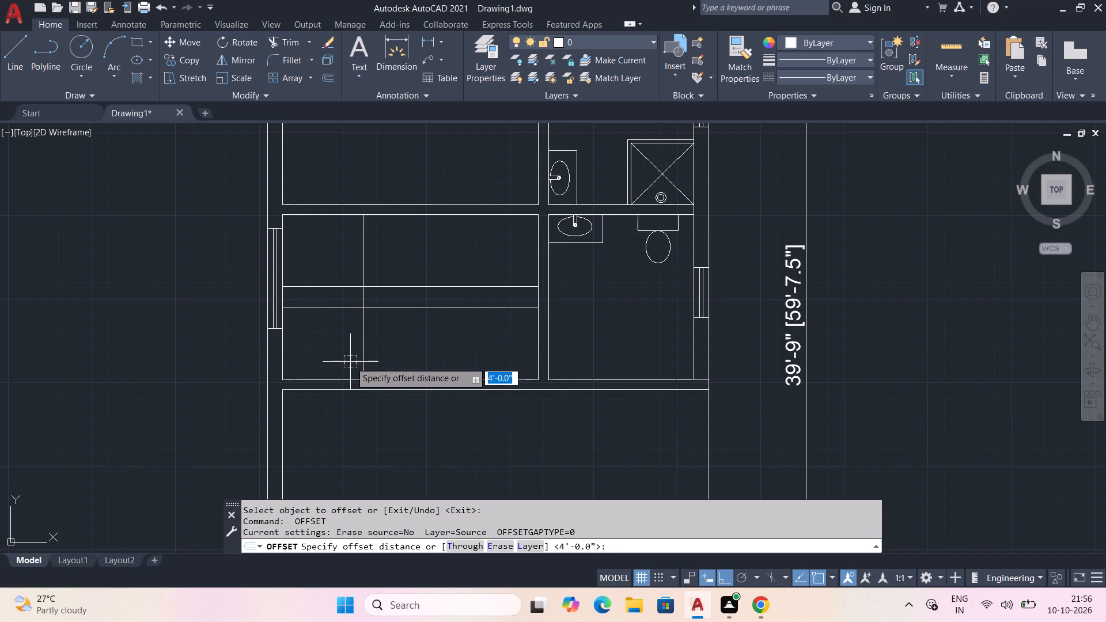
{"action": "key", "text": "6"}
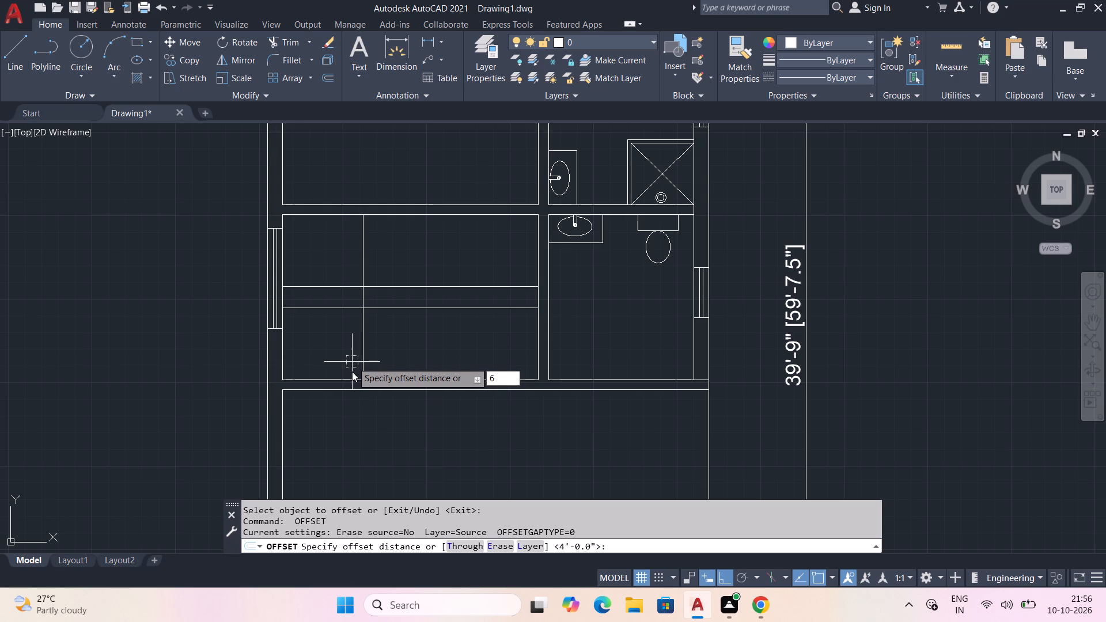
{"action": "key", "text": "shift+quotedbl"}
{"action": "key", "text": "Return"}
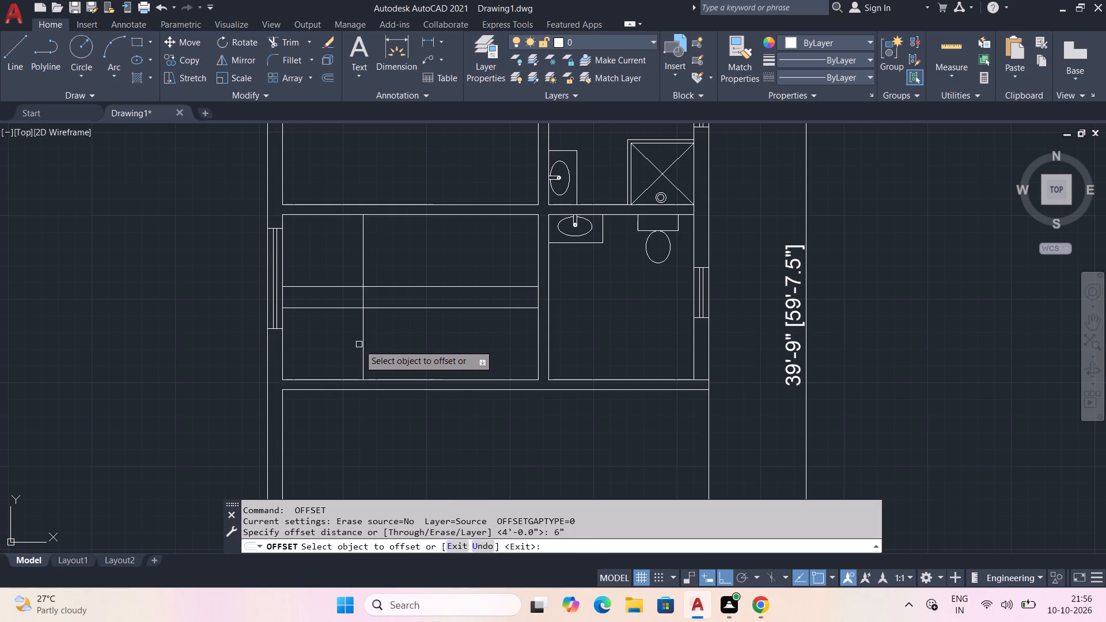
{"action": "left_click", "coordinate": [363, 347]}
{"action": "left_click", "coordinate": [395, 347]}
{"action": "left_click", "coordinate": [374, 347]}
{"action": "left_click", "coordinate": [402, 347]}
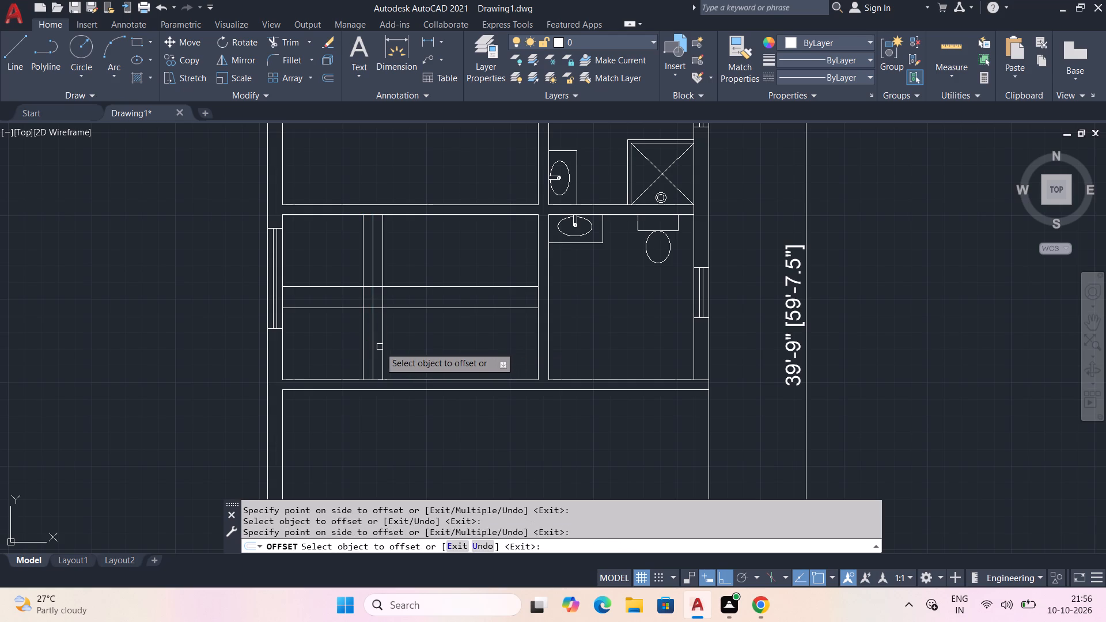
{"action": "left_click", "coordinate": [380, 346]}
{"action": "left_click_drag", "start_coordinate": [380, 350], "coordinate": [387, 350]}
{"action": "left_click", "coordinate": [413, 350]}
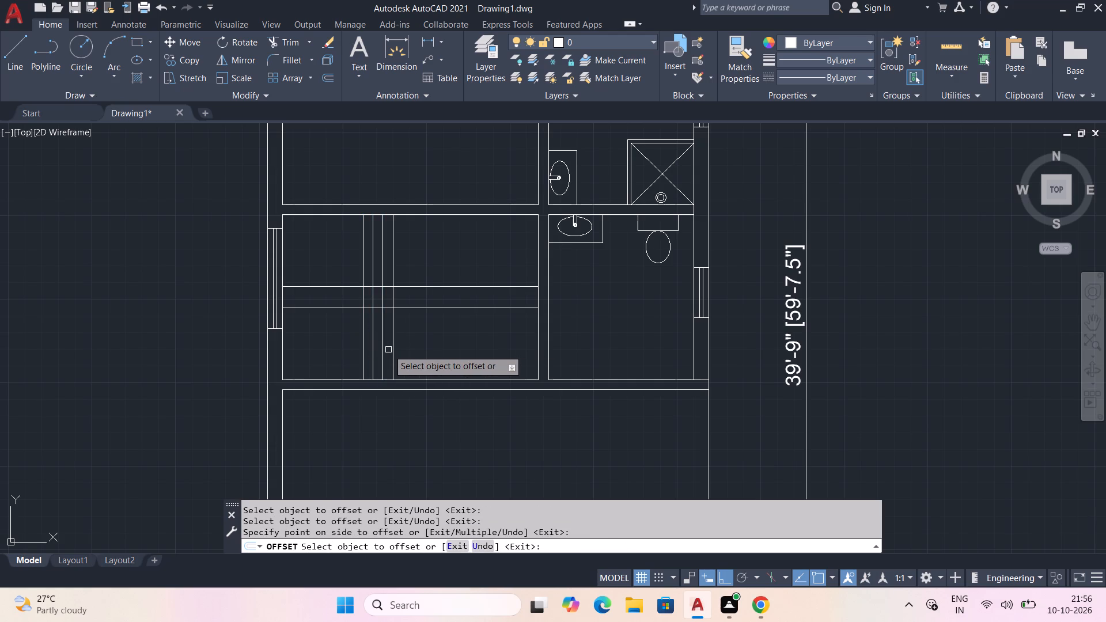
{"action": "left_click_drag", "start_coordinate": [390, 349], "coordinate": [396, 349]}
{"action": "left_click", "coordinate": [418, 347]}
{"action": "left_click_drag", "start_coordinate": [402, 348], "coordinate": [408, 348]}
{"action": "left_click", "coordinate": [438, 348]}
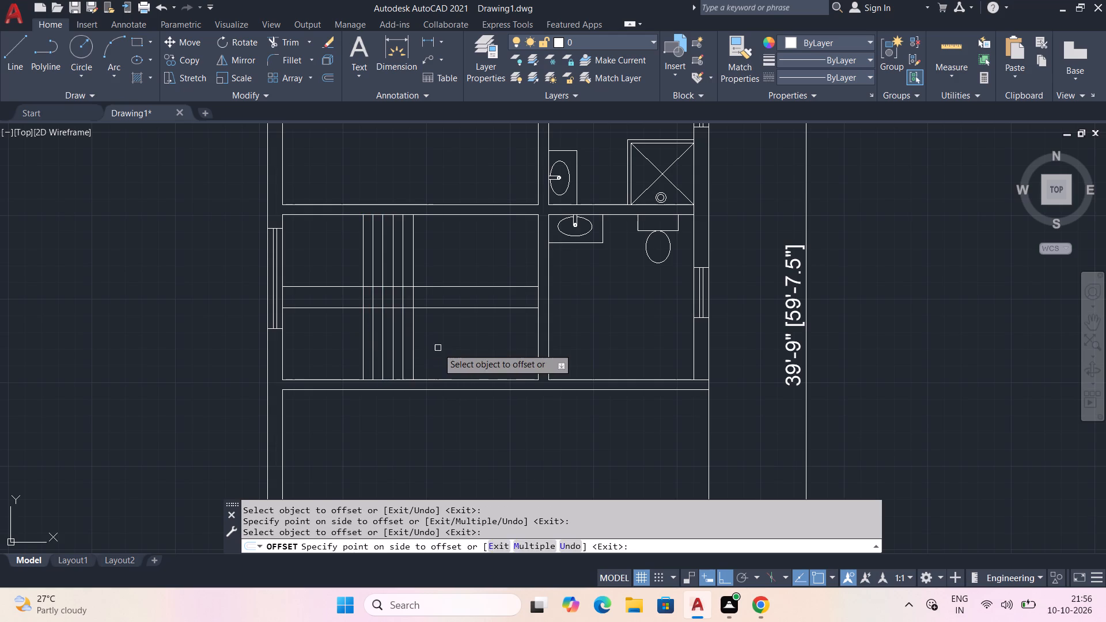
Continue the 6" offsets eastward from the last tread line, adding six more parallel lines.
{"action": "left_click_drag", "start_coordinate": [415, 349], "coordinate": [422, 350]}
{"action": "left_click", "coordinate": [451, 350]}
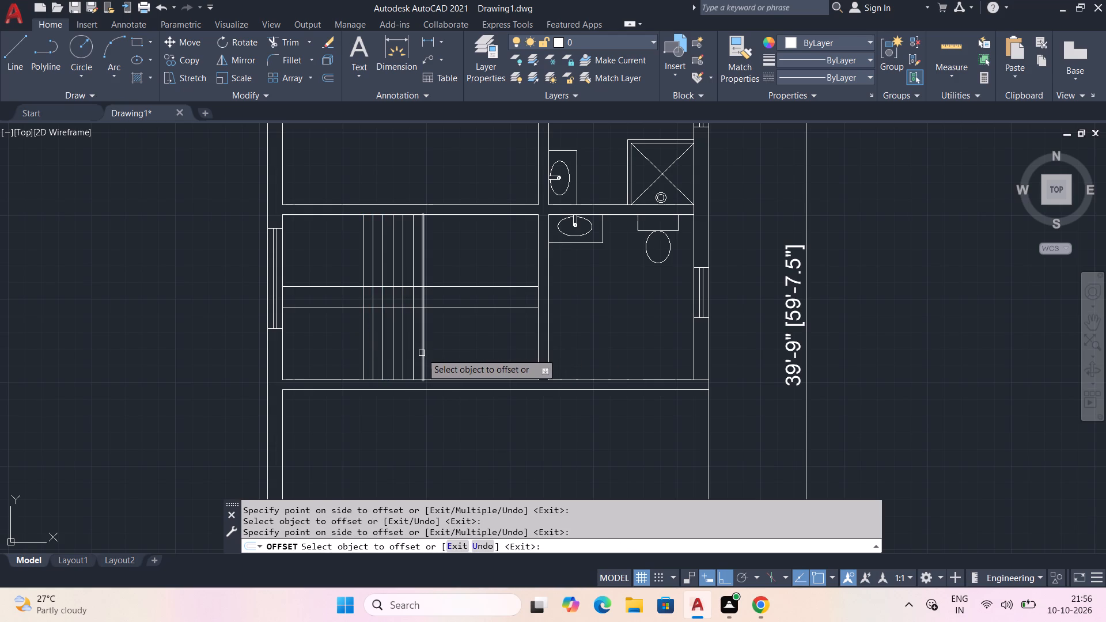
{"action": "left_click", "coordinate": [422, 353]}
{"action": "left_click", "coordinate": [446, 354]}
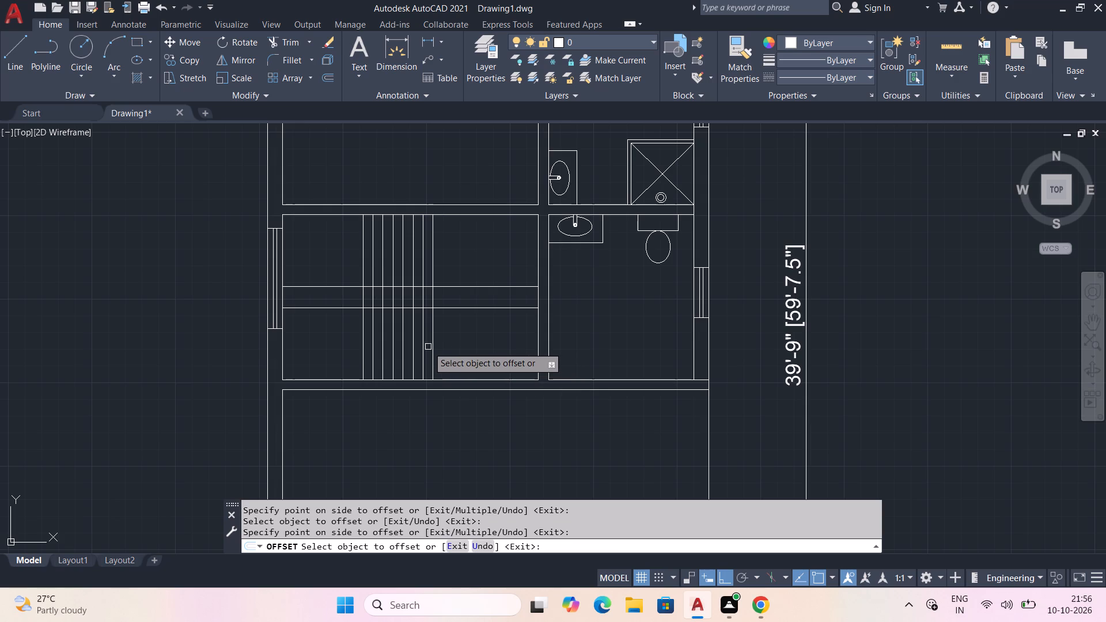
{"action": "left_click", "coordinate": [437, 343]}
{"action": "left_click", "coordinate": [435, 340]}
{"action": "left_click", "coordinate": [469, 338]}
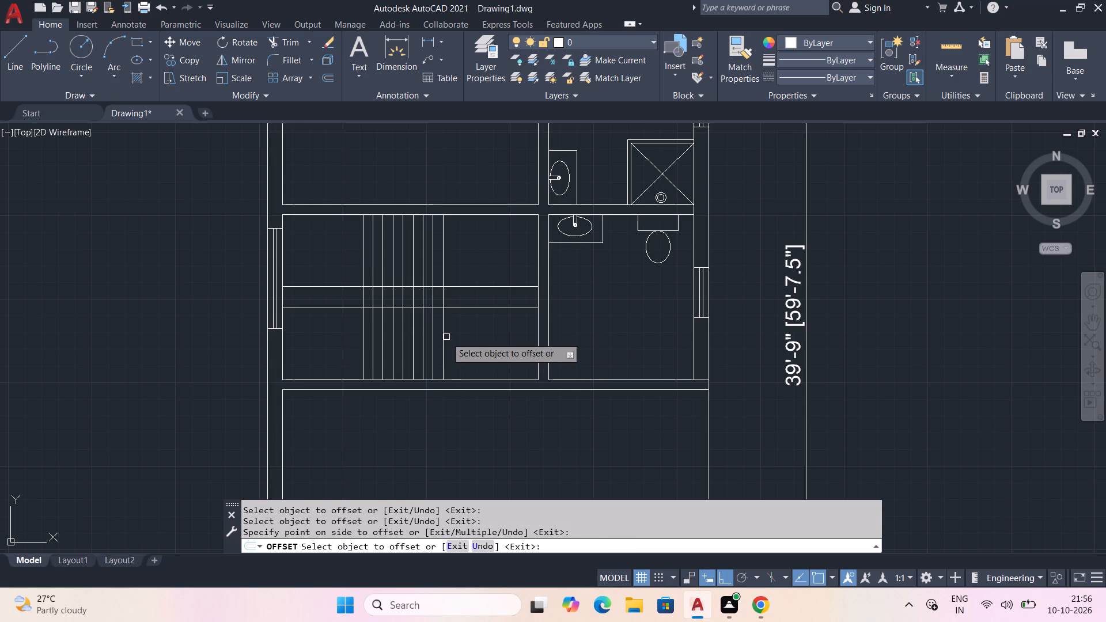
{"action": "left_click_drag", "start_coordinate": [442, 340], "coordinate": [448, 341]}
{"action": "left_click", "coordinate": [484, 341]}
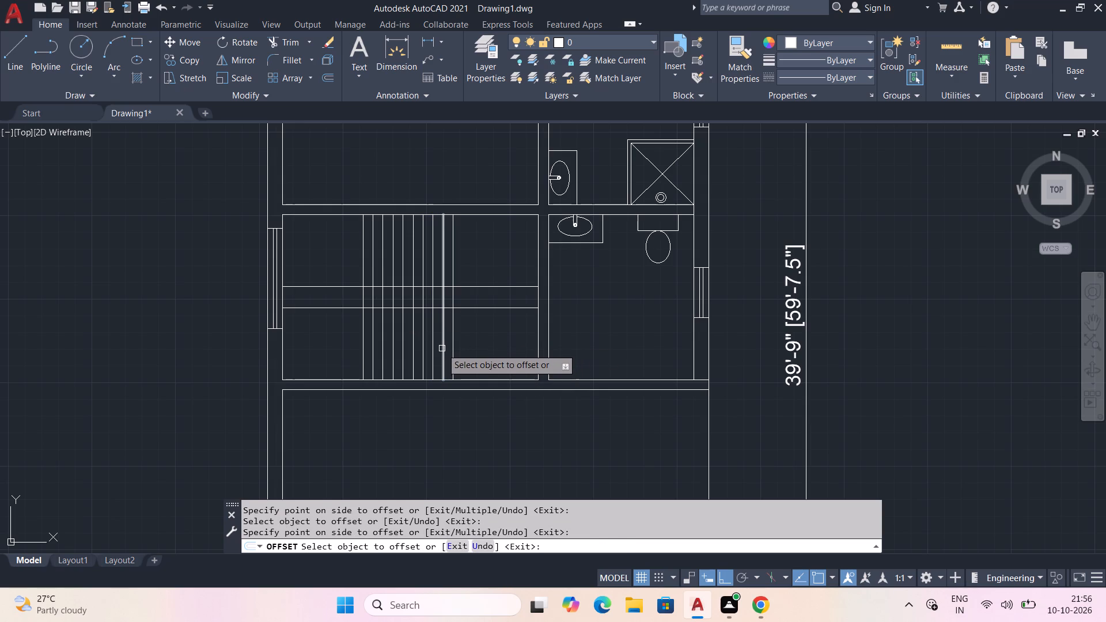
{"action": "left_click", "coordinate": [452, 337]}
{"action": "left_click", "coordinate": [473, 336]}
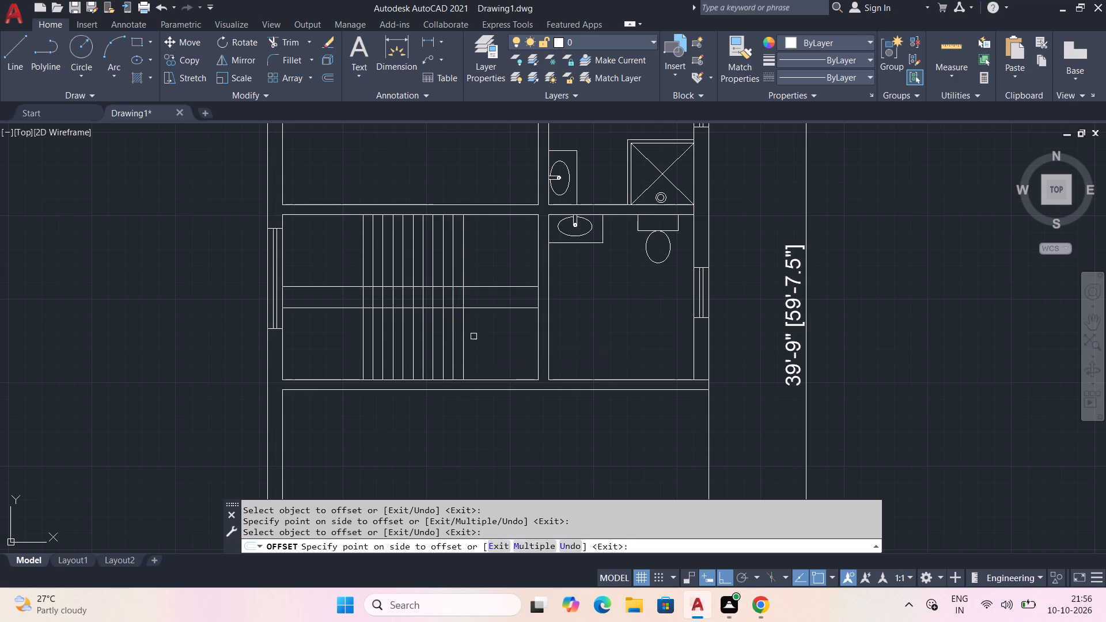
{"action": "left_click", "coordinate": [466, 336]}
{"action": "left_click", "coordinate": [490, 337]}
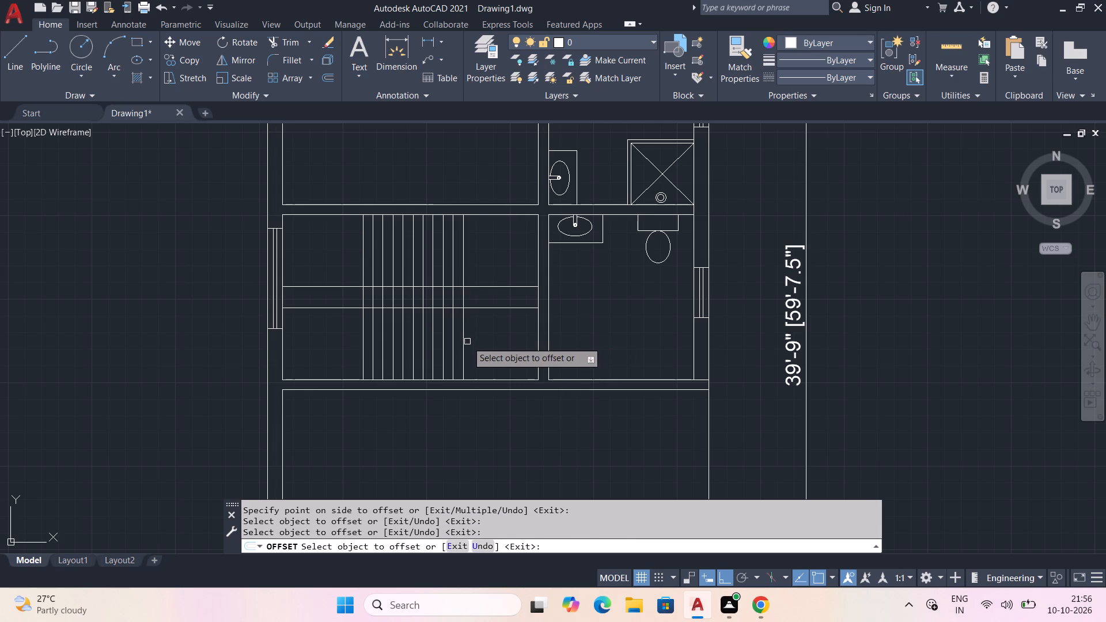
{"action": "left_click_drag", "start_coordinate": [463, 343], "coordinate": [468, 344]}
{"action": "left_click", "coordinate": [487, 344]}
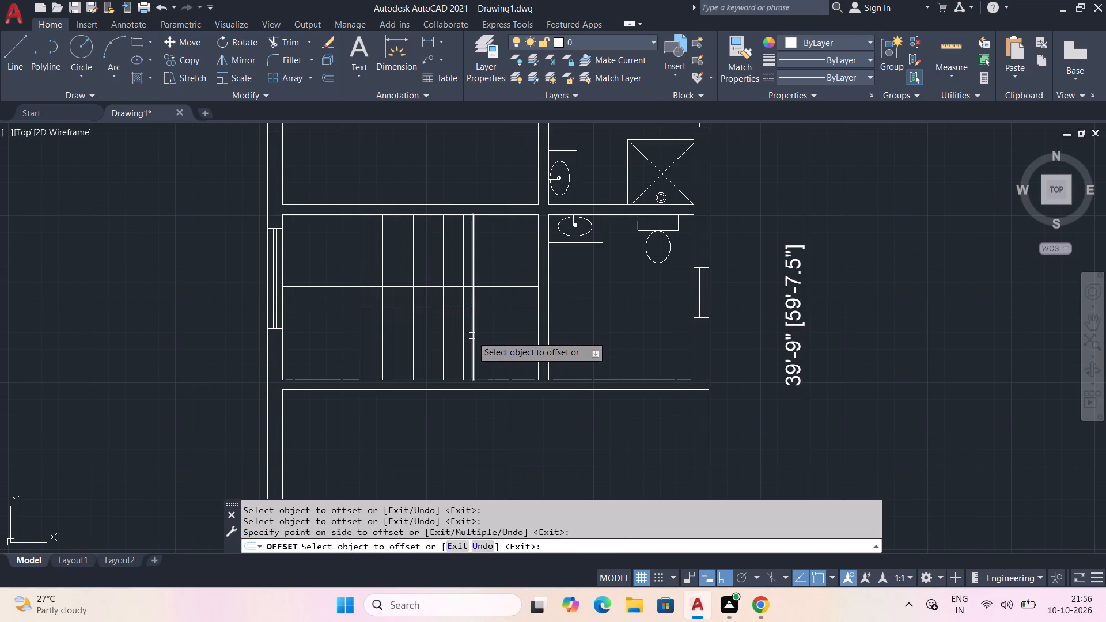
{"action": "key", "text": "Escape"}
Extend the easternmost tread line north across the wall thickness to the north wall's far face.
{"action": "middle_click_drag", "start_coordinate": [519, 232], "coordinate": [517, 299]}
{"action": "key", "text": "e"}
{"action": "key", "text": "x"}
{"action": "key", "text": "space"}
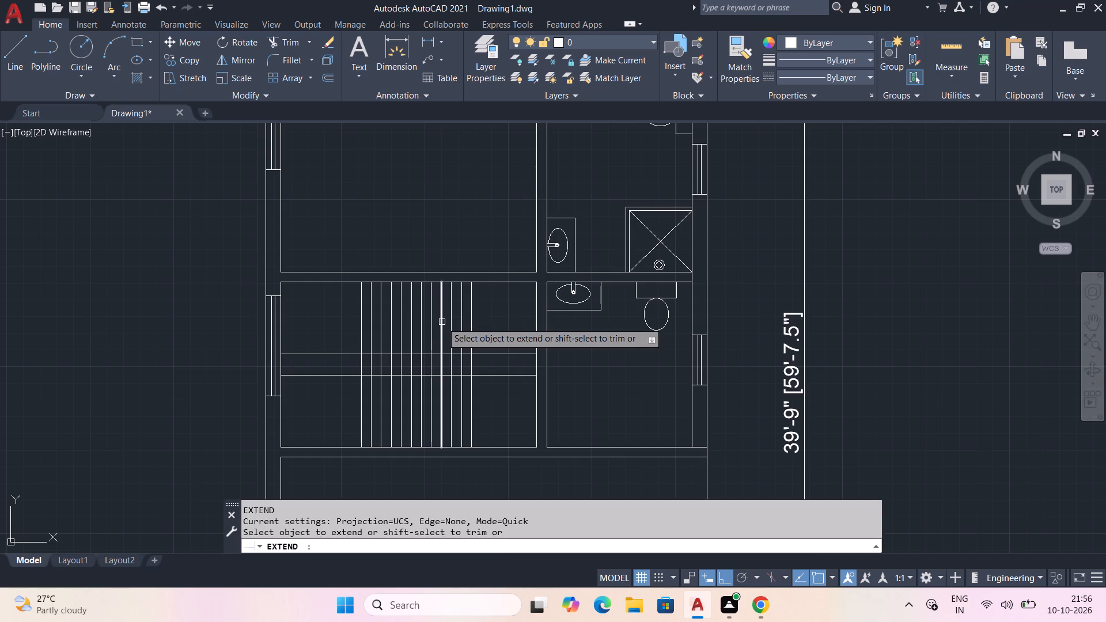
{"action": "left_click", "coordinate": [473, 297]}
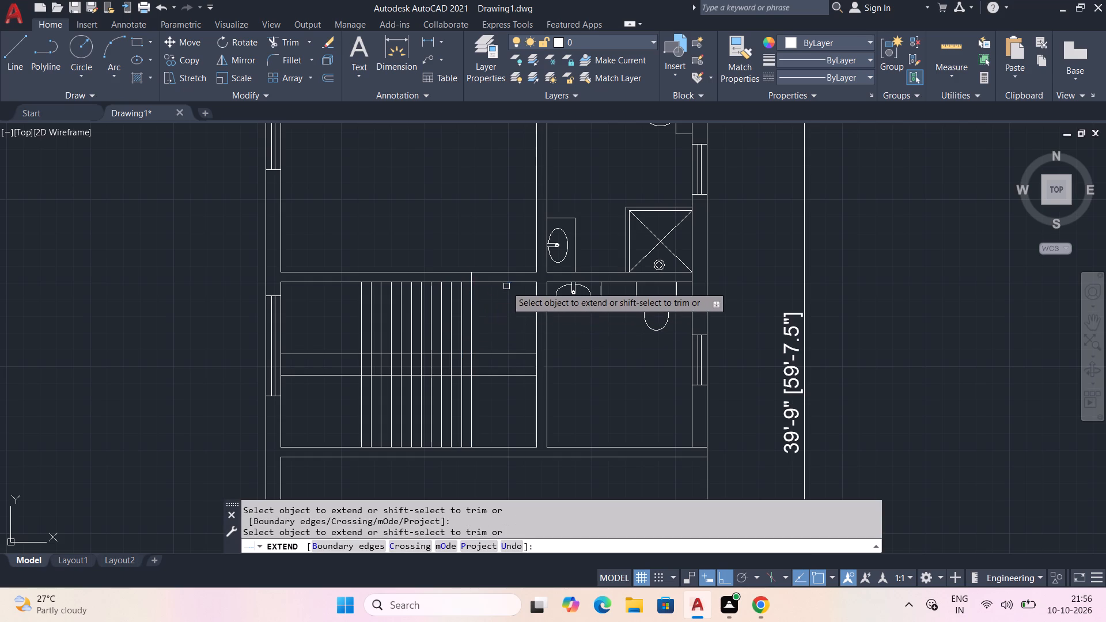
{"action": "key", "text": "Escape"}
{"action": "left_click", "coordinate": [536, 291]}
{"action": "key", "text": "Escape"}
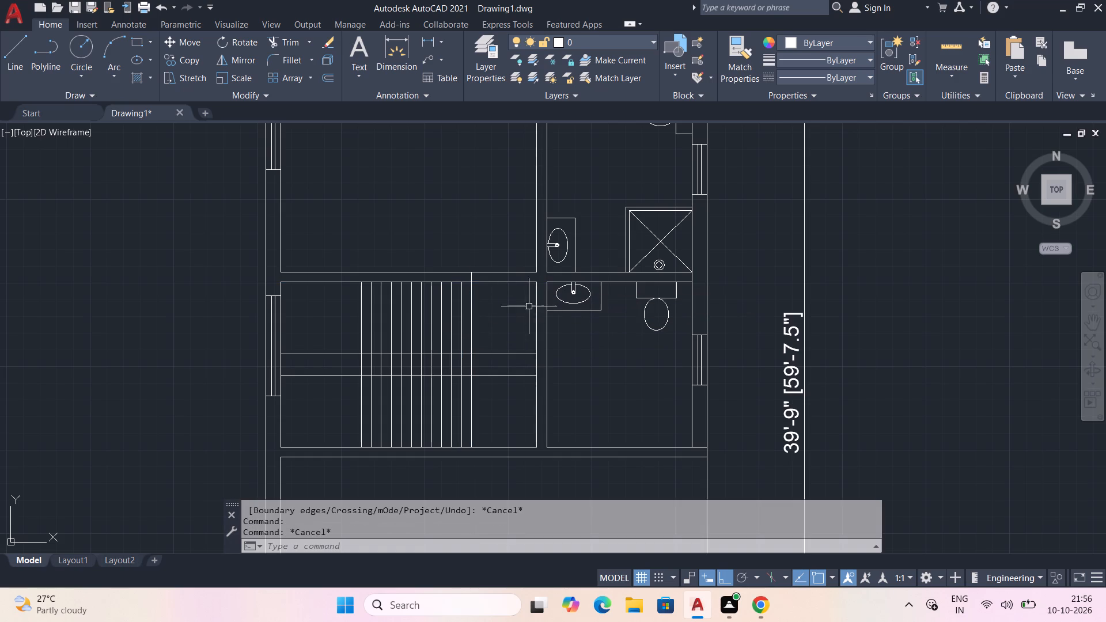
Extend the stair room's east wall line north across the wall thickness to the north wall's far face.
{"action": "key", "text": "e"}
{"action": "key", "text": "x"}
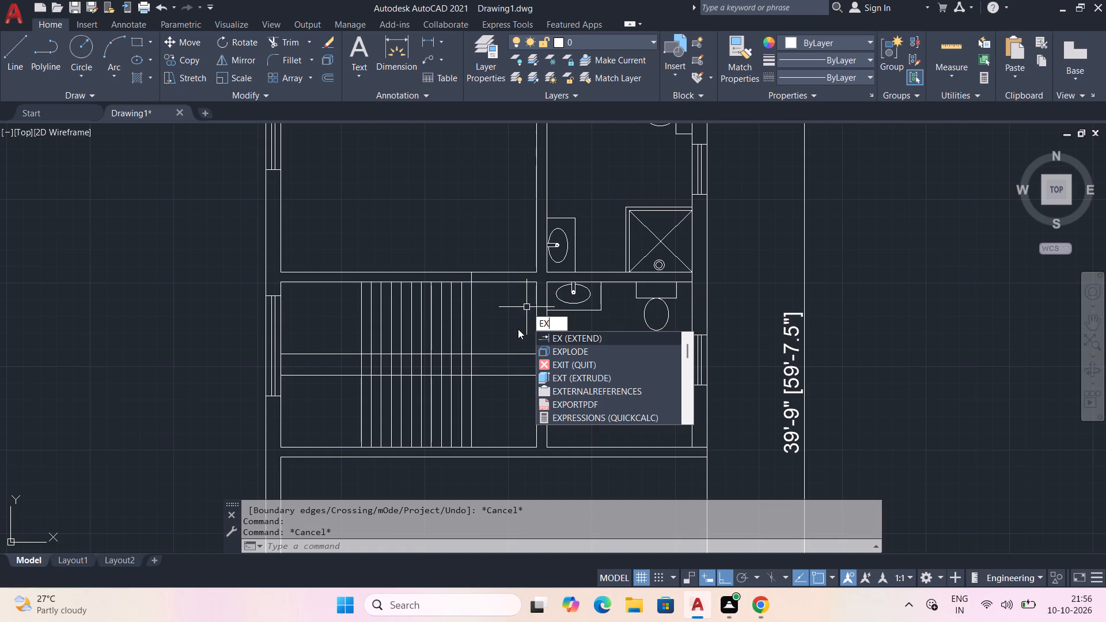
{"action": "key", "text": "space"}
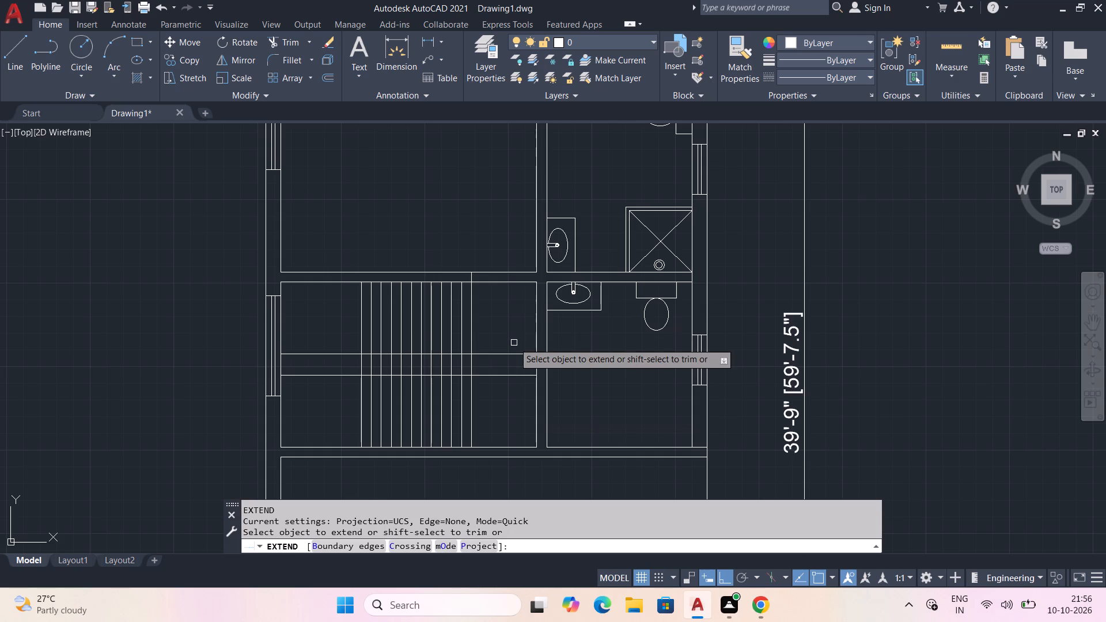
{"action": "left_click", "coordinate": [536, 308]}
{"action": "key", "text": "Escape"}
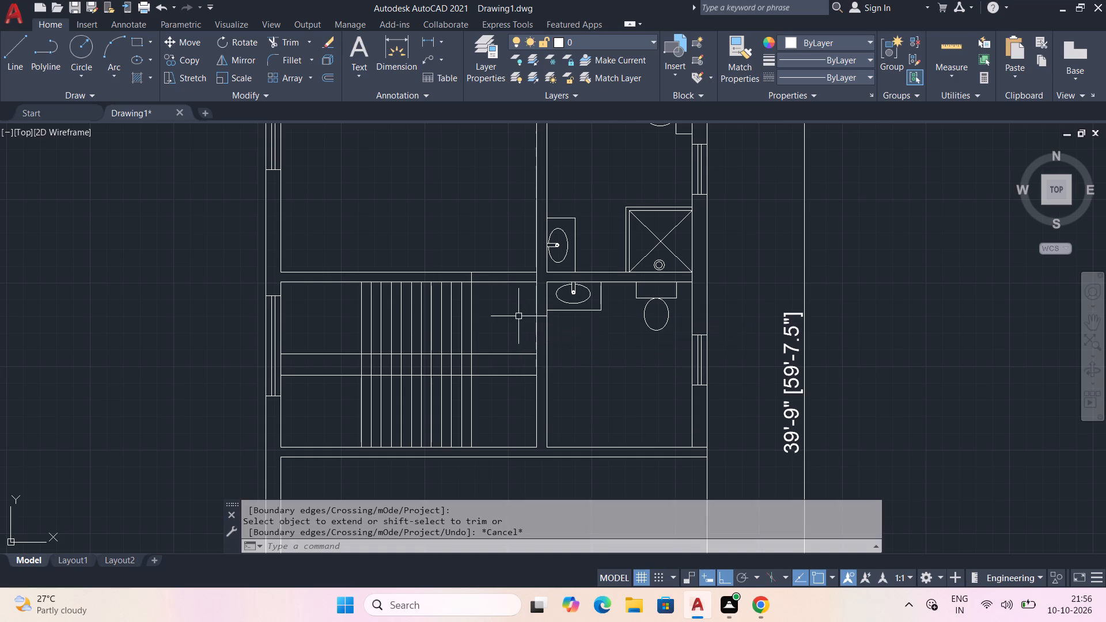
Measure the distance from the easternmost tread line to the stair room's east wall.
{"action": "scroll", "coordinate": [794, 114], "scroll_direction": "up", "scroll_amount": 1}
{"action": "left_click", "coordinate": [945, 37]}
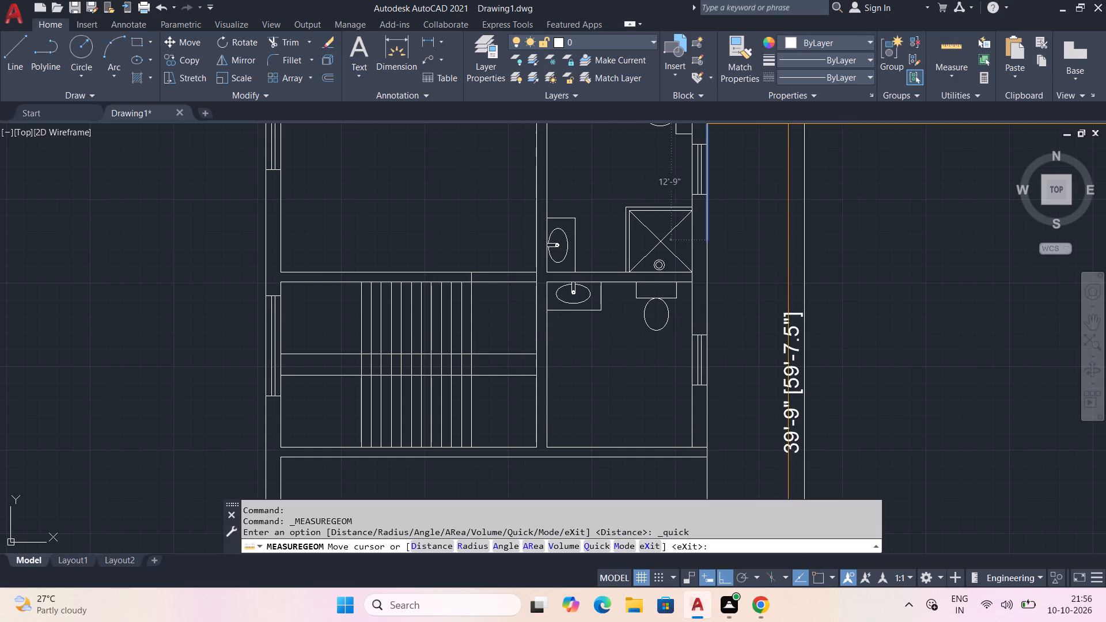
{"action": "scroll", "coordinate": [428, 284], "scroll_direction": "up", "scroll_amount": 2}
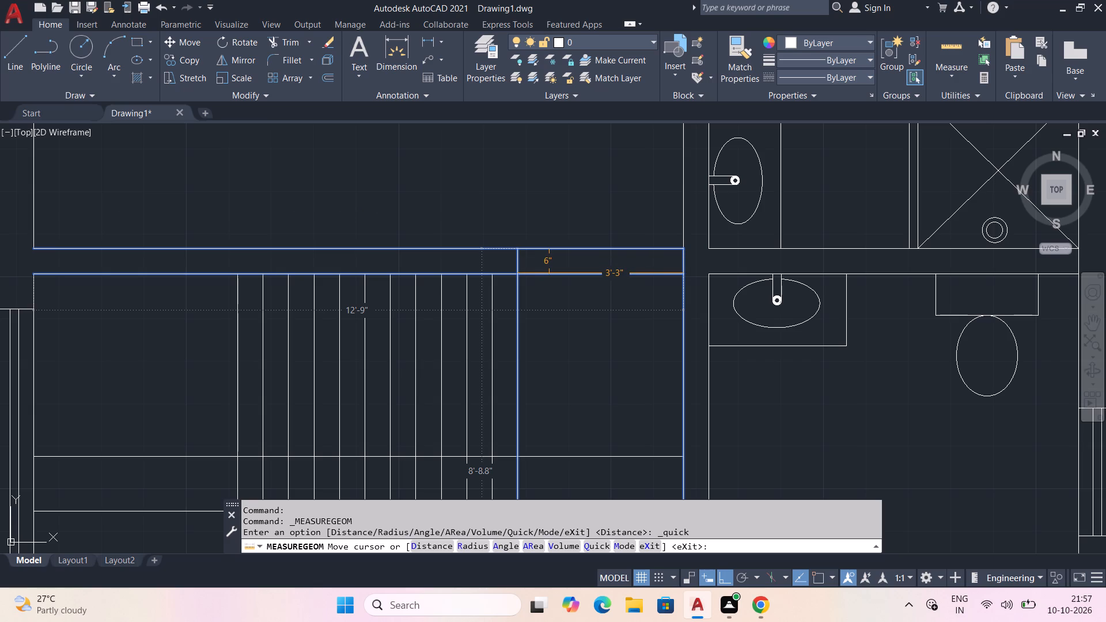
{"action": "key", "text": "Escape"}
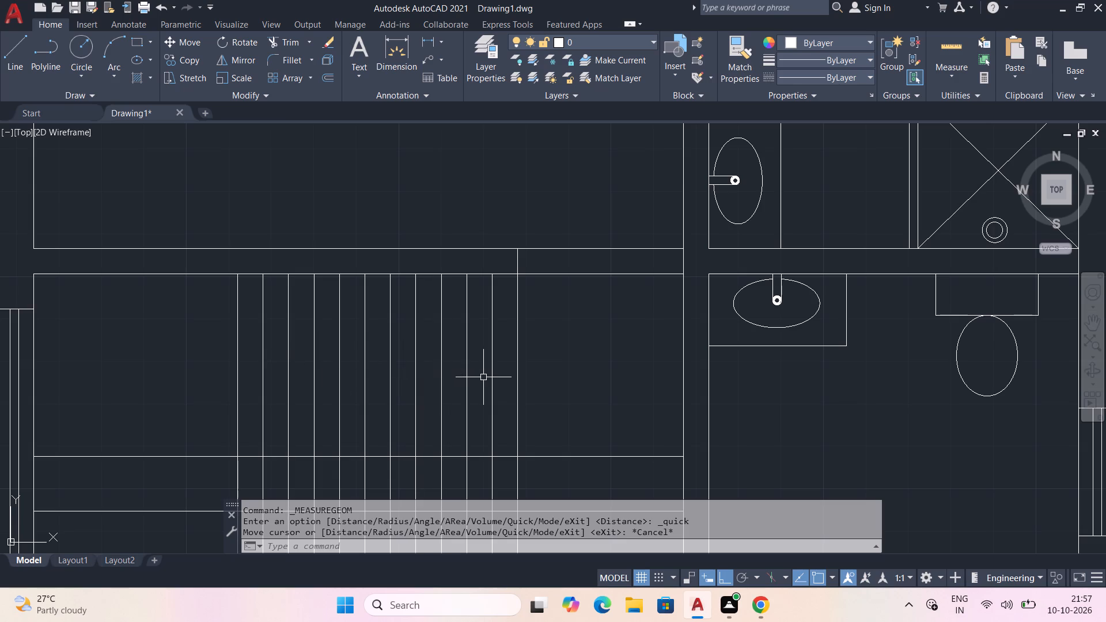
Extend the second-easternmost tread line north across the wall thickness to the north wall's far face.
{"action": "key", "text": "e"}
{"action": "key", "text": "x"}
{"action": "key", "text": "space"}
{"action": "left_click", "coordinate": [493, 369]}
{"action": "key", "text": "Escape"}
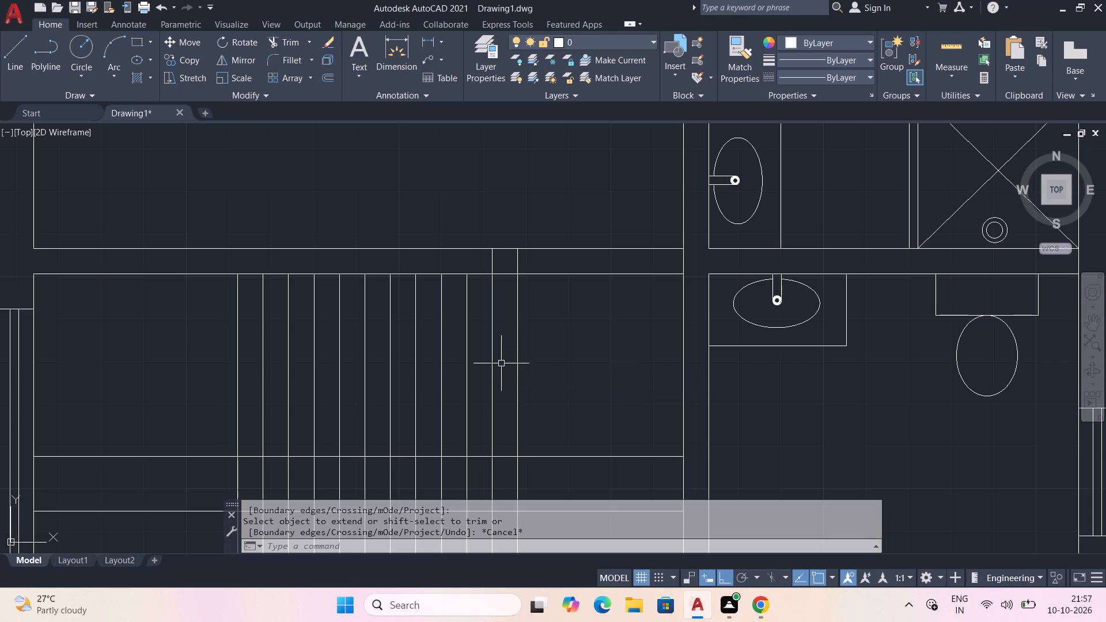
Delete the easternmost tread line of the staircase.
{"action": "left_click", "coordinate": [516, 356]}
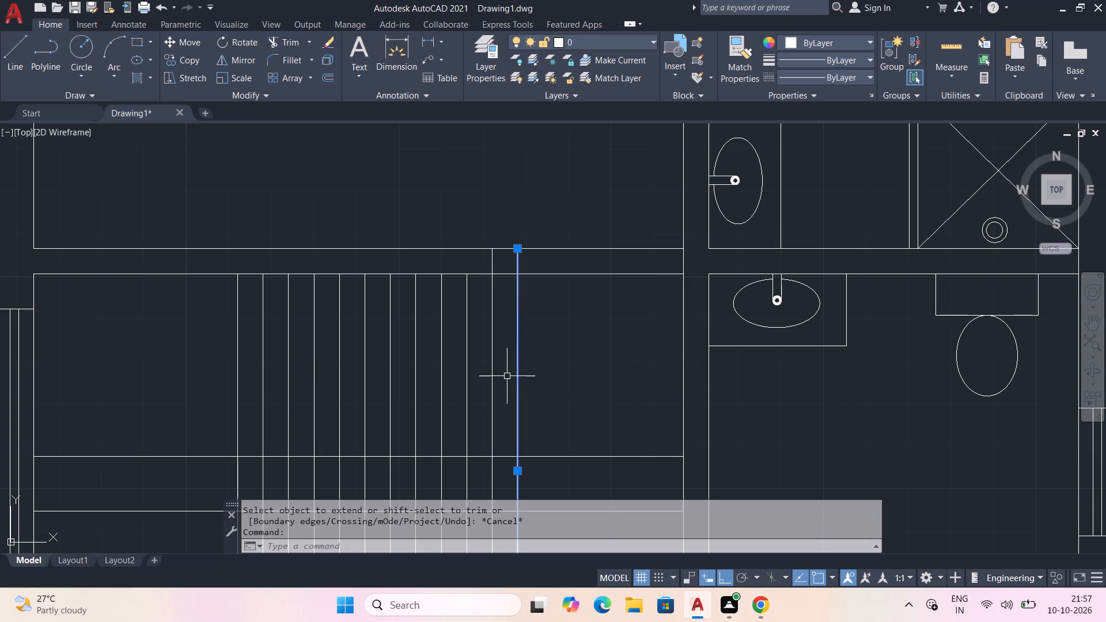
{"action": "key", "text": "Delete"}
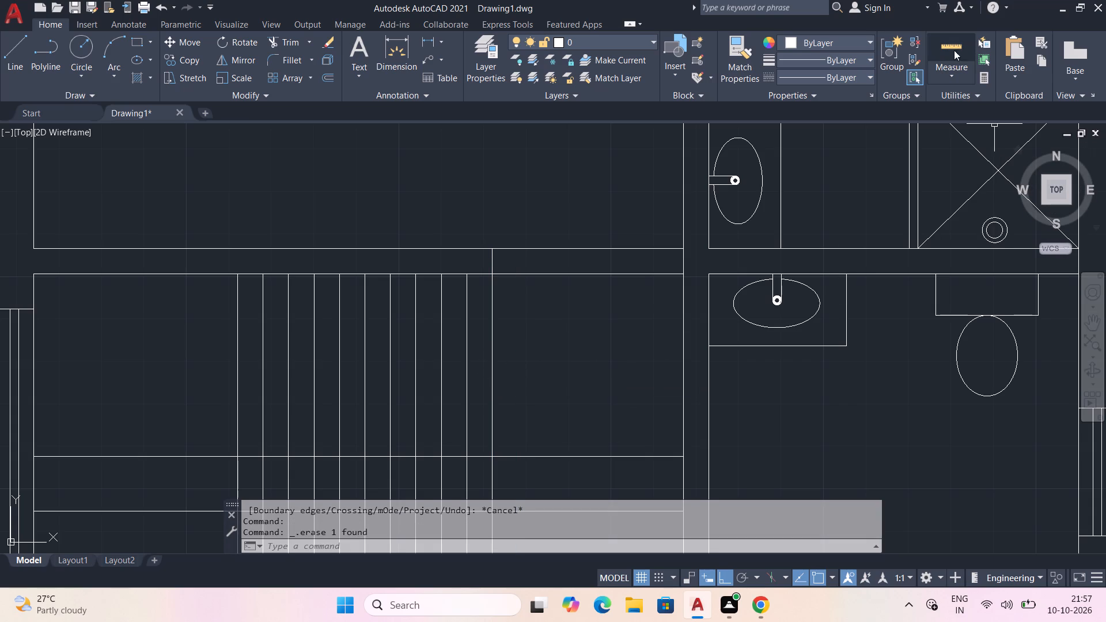
Measure the distance from the remaining easternmost tread line to the stair room's east wall.
{"action": "left_click", "coordinate": [957, 45]}
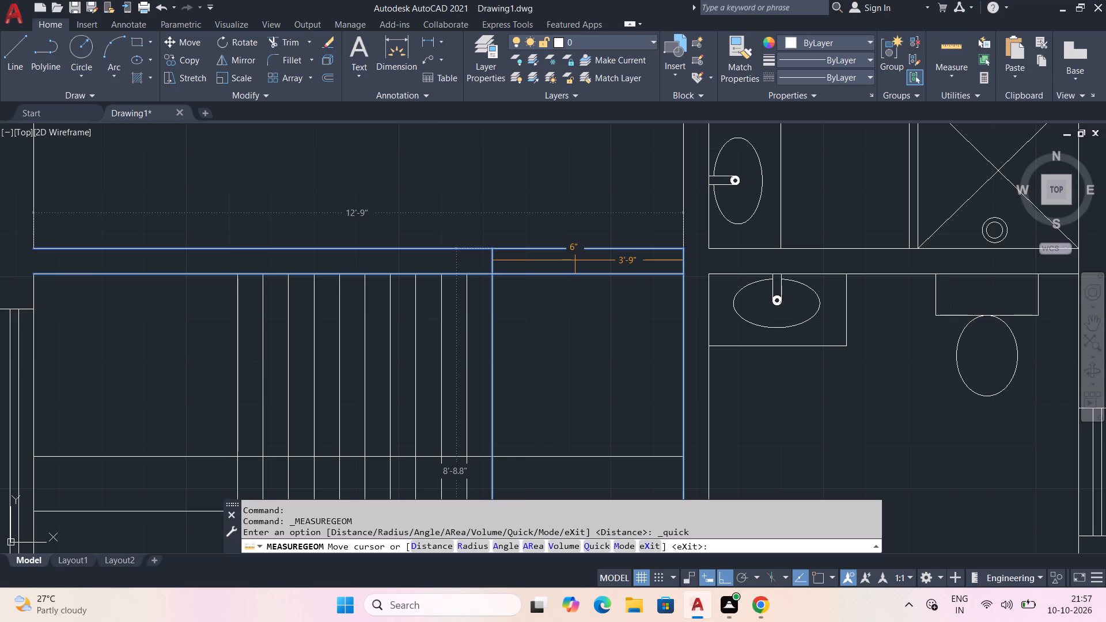
{"action": "key", "text": "Escape"}
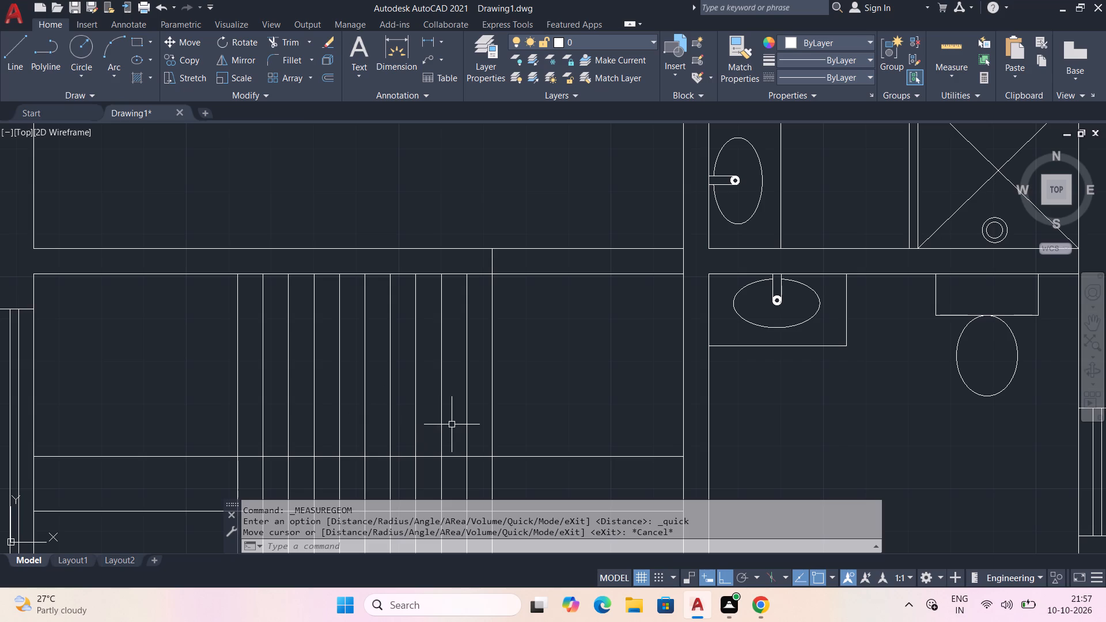
Trim the tread lines between the two horizontal lines separating the stair flights, keeping the westernmost tread line whole.
{"action": "middle_click_drag", "start_coordinate": [452, 424], "coordinate": [455, 342]}
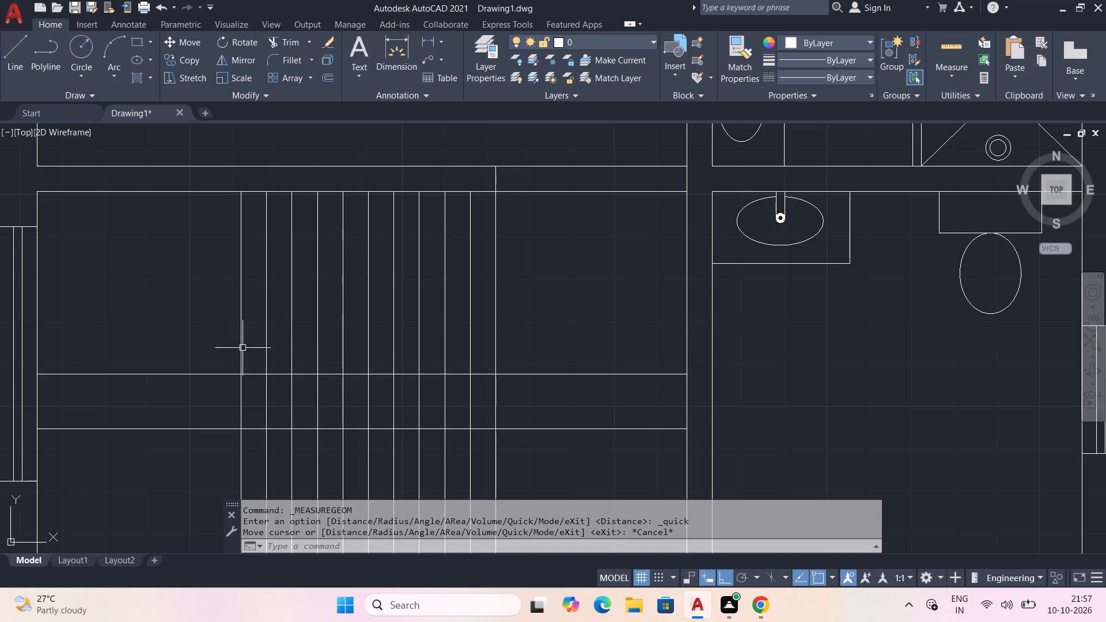
{"action": "middle_click_drag", "start_coordinate": [264, 385], "coordinate": [283, 278]}
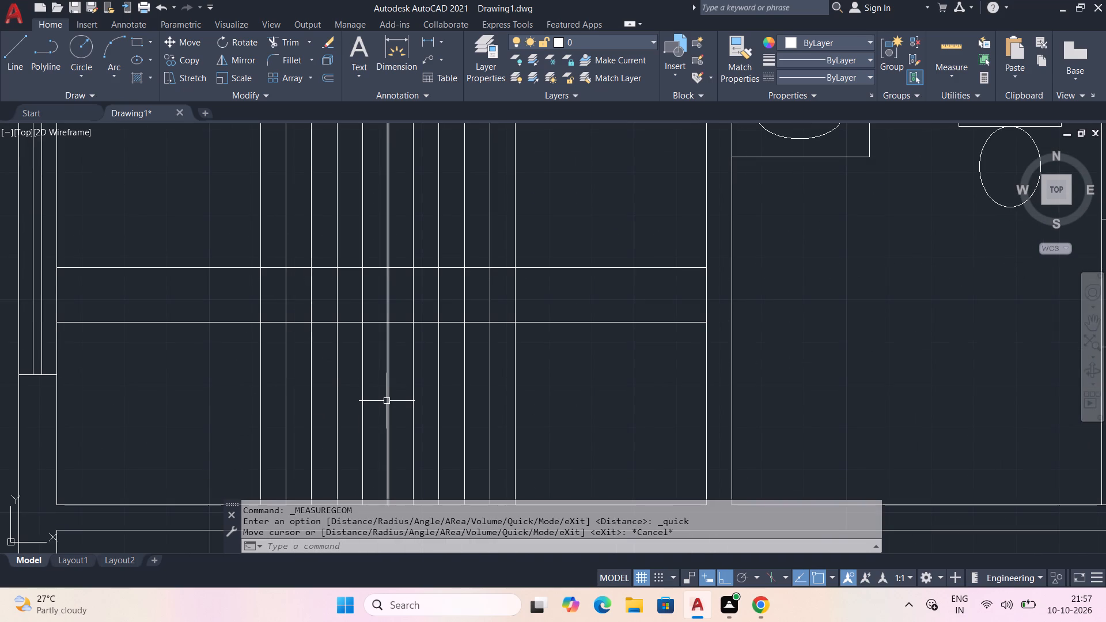
{"action": "key", "text": "t"}
{"action": "key", "text": "r"}
{"action": "key", "text": "space"}
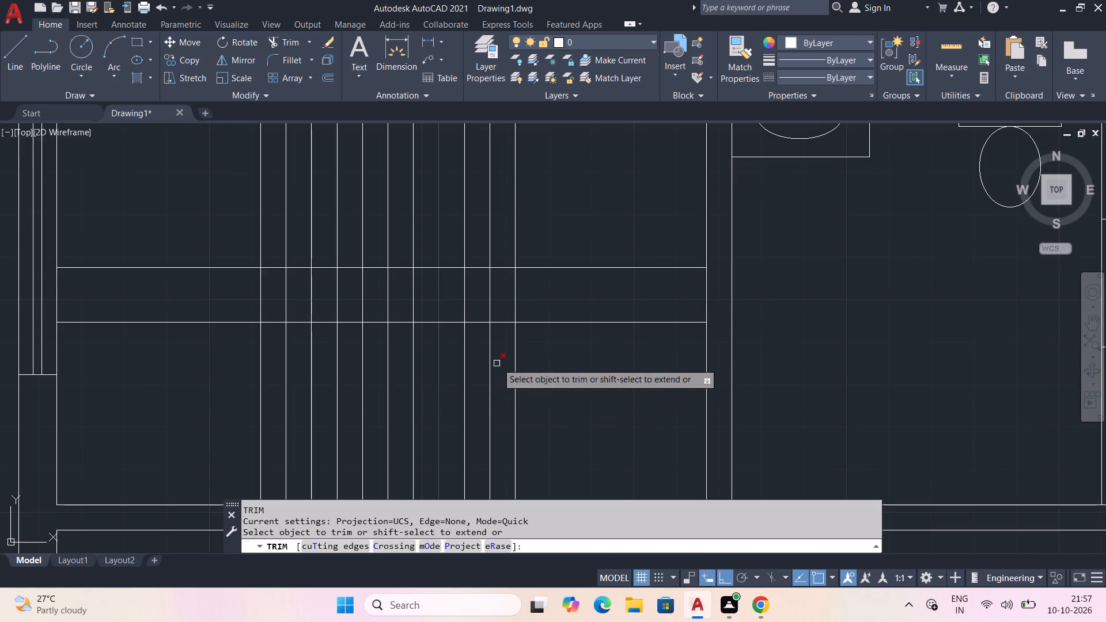
{"action": "left_click_drag", "start_coordinate": [533, 295], "coordinate": [304, 295]}
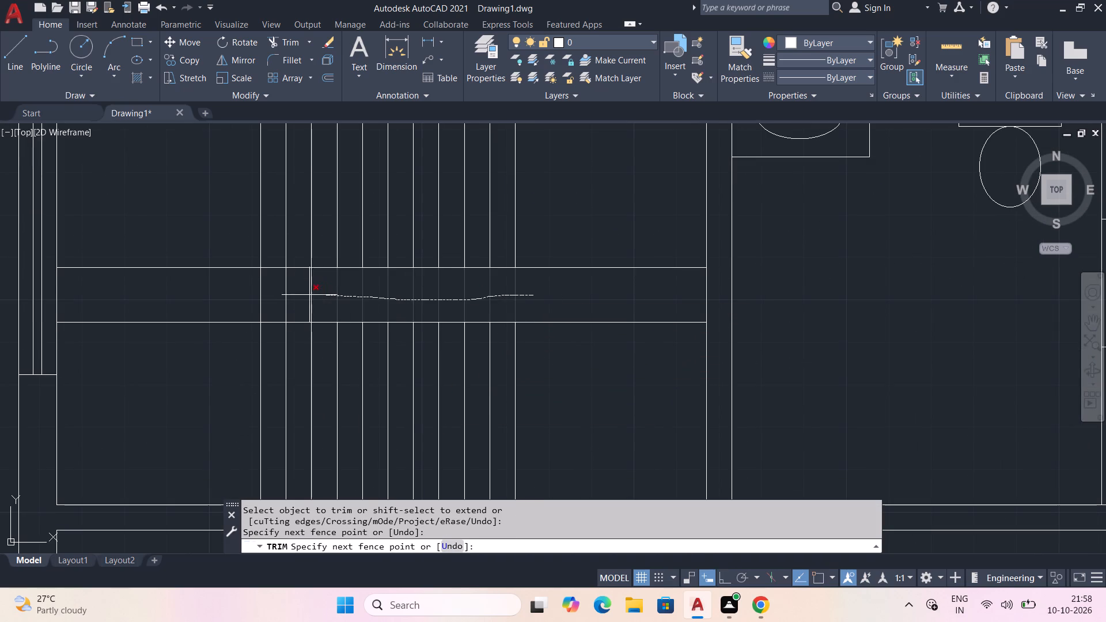
{"action": "left_click_drag", "start_coordinate": [304, 295], "coordinate": [279, 295]}
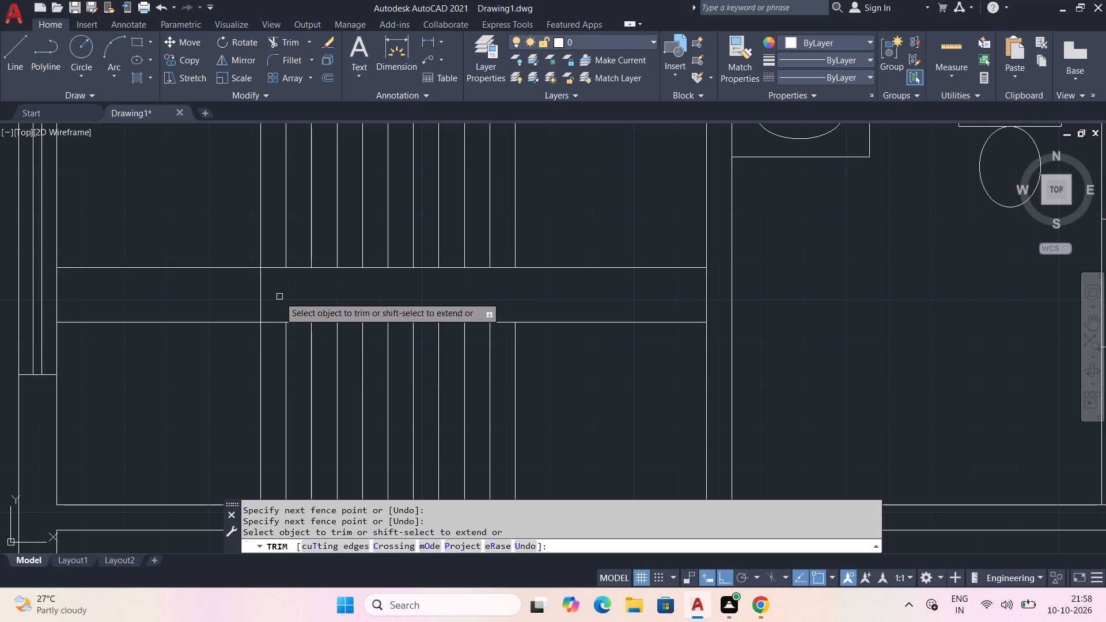
{"action": "left_click", "coordinate": [279, 297]}
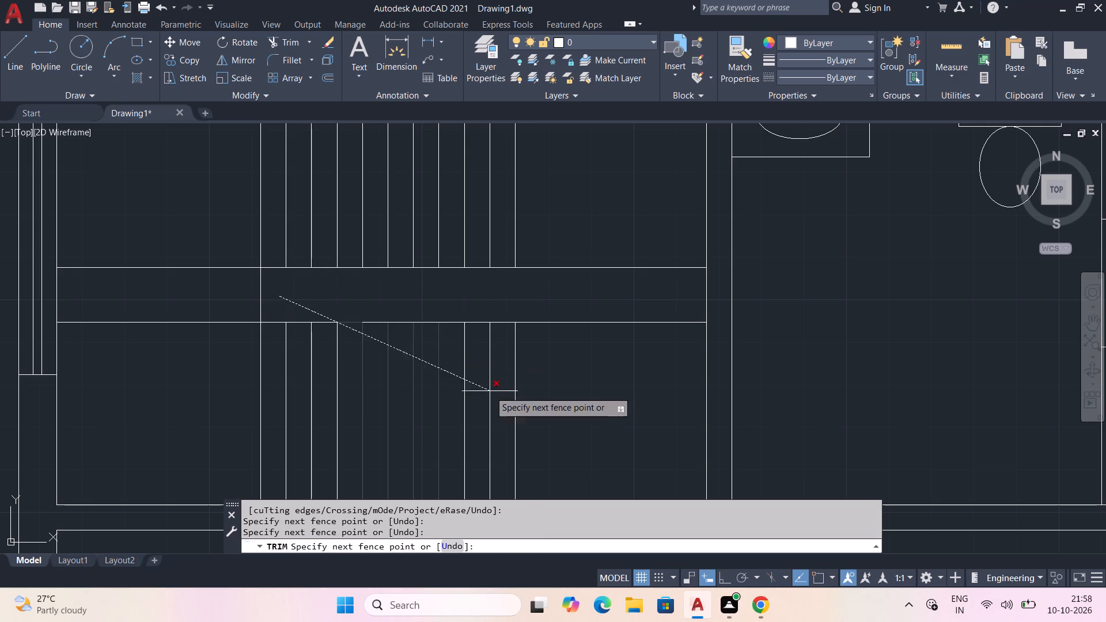
{"action": "key", "text": "Escape"}
Trim away the four easternmost tread lines of the south stair flight.
{"action": "middle_click_drag", "start_coordinate": [395, 407], "coordinate": [401, 363]}
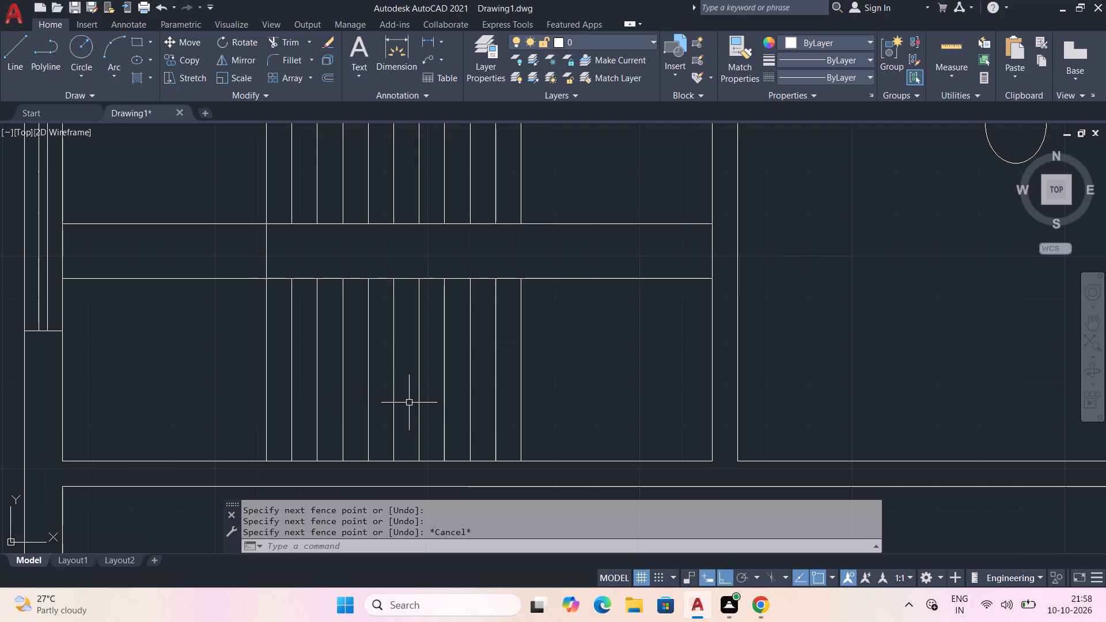
{"action": "type", "text": "TR"}
{"action": "key", "text": "space"}
{"action": "left_click_drag", "start_coordinate": [436, 408], "coordinate": [476, 415]}
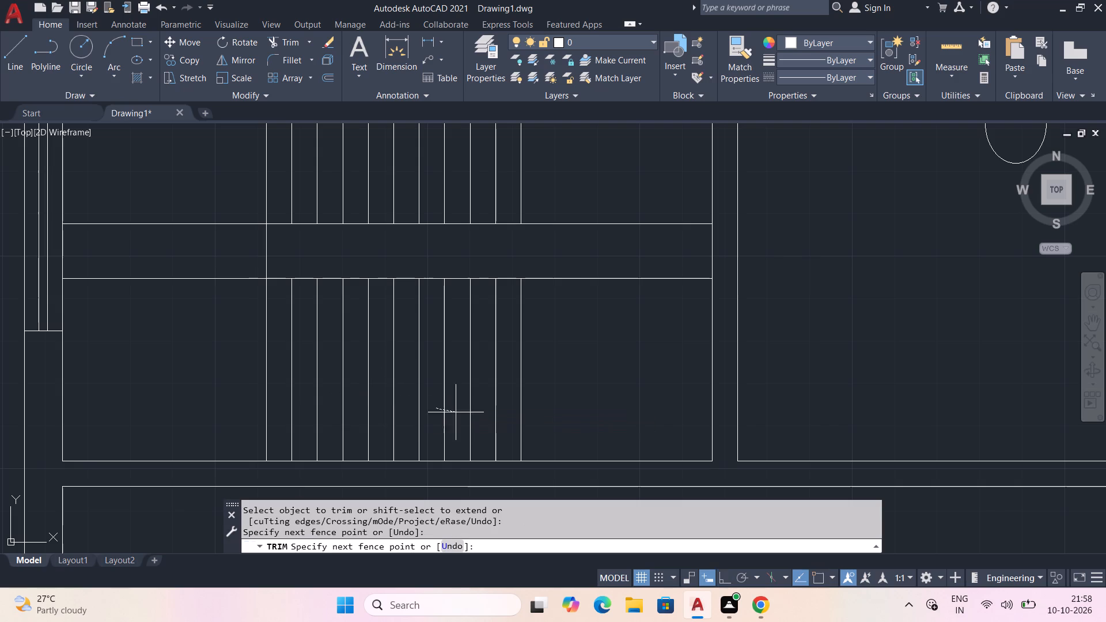
{"action": "left_click_drag", "start_coordinate": [476, 415], "coordinate": [550, 417]}
{"action": "scroll", "coordinate": [535, 414], "scroll_direction": "down", "scroll_amount": 1}
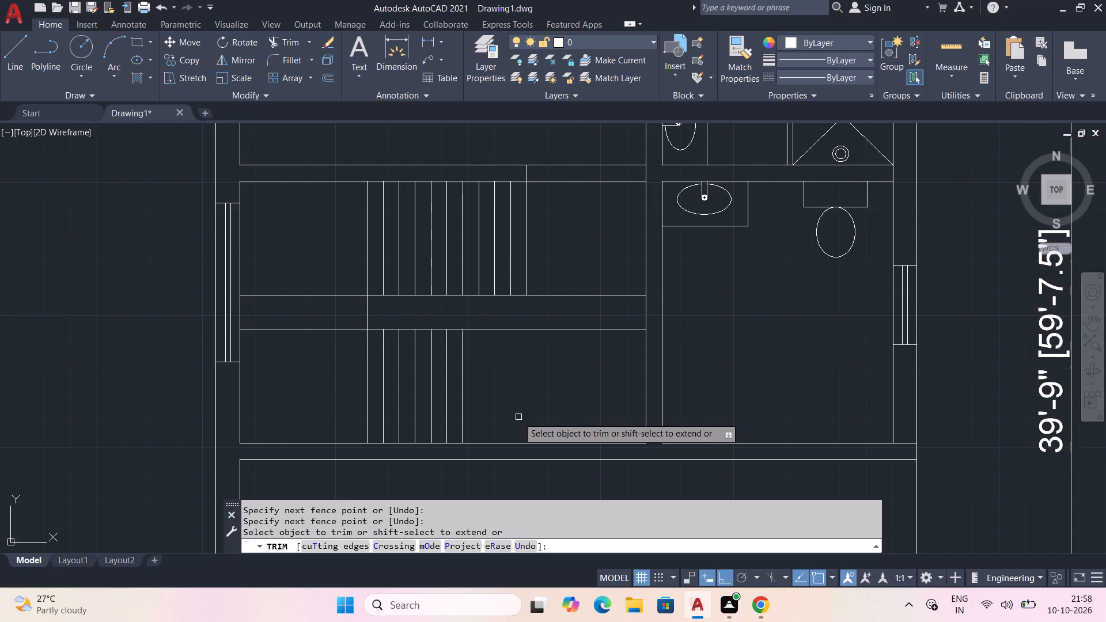
{"action": "key", "text": "Escape"}
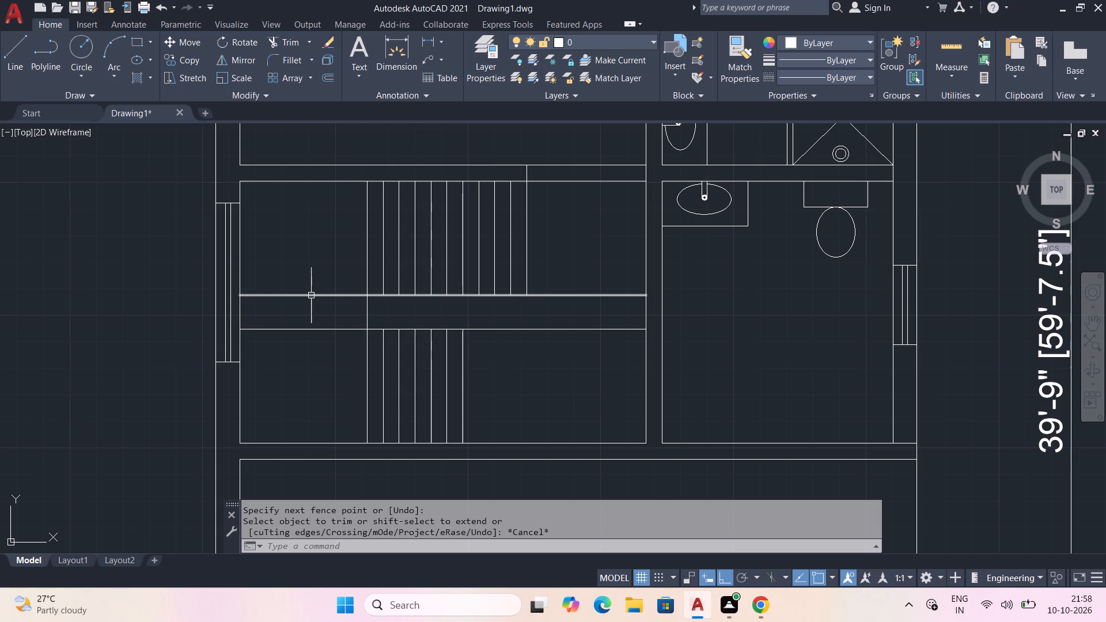
Trim both flight-separating lines west of the first tread, plus the first tread's segment between them, to open the landing.
{"action": "type", "text": "TR"}
{"action": "key", "text": "space"}
{"action": "left_click_drag", "start_coordinate": [318, 284], "coordinate": [308, 358]}
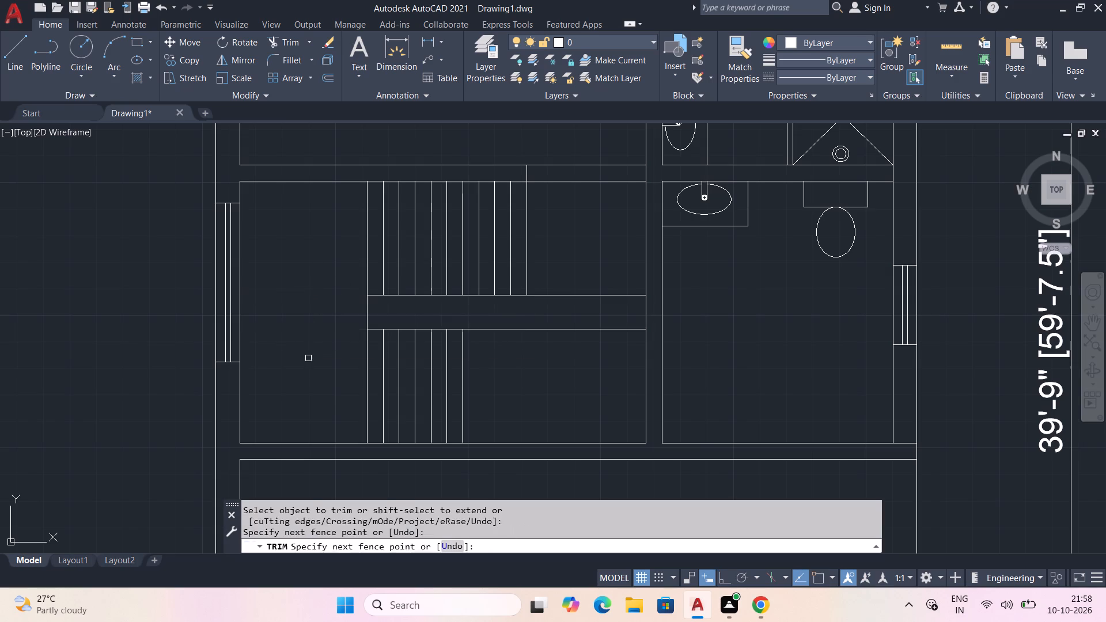
{"action": "left_click", "coordinate": [366, 305]}
{"action": "key", "text": "Escape"}
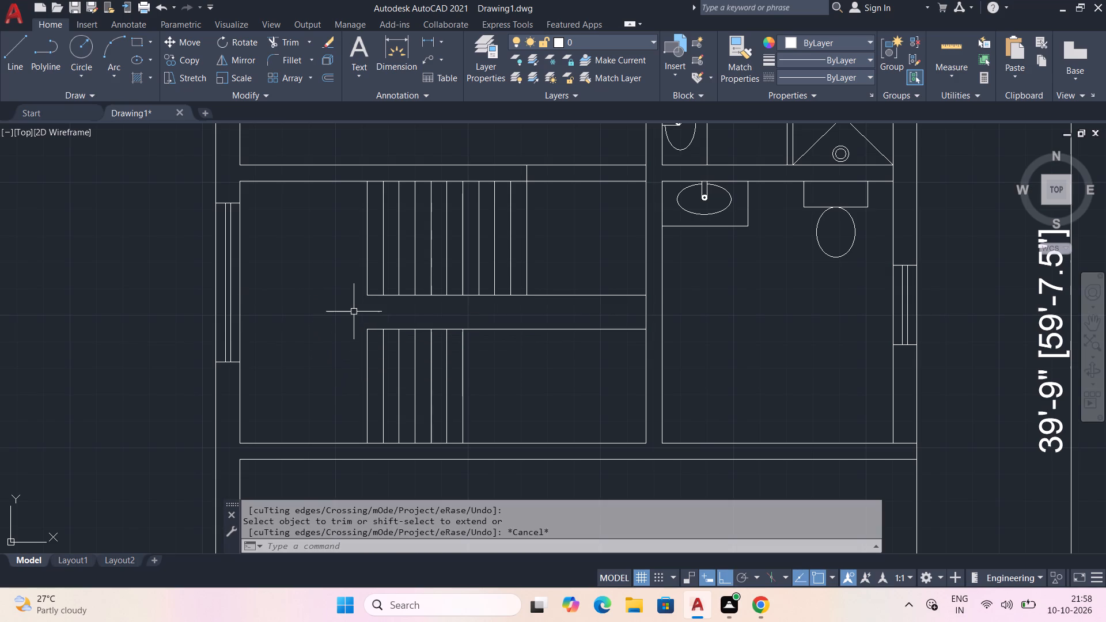
Fillet the west ends of the two parallel flight-separating lines to close them with a semicircle.
{"action": "left_click", "coordinate": [280, 59]}
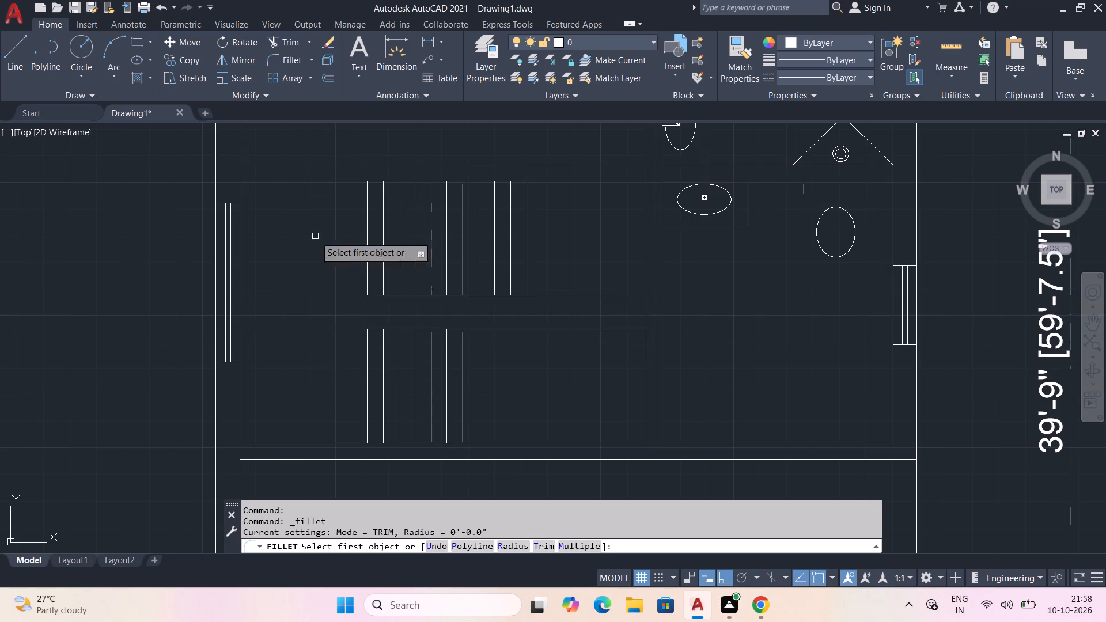
{"action": "scroll", "coordinate": [368, 319], "scroll_direction": "up", "scroll_amount": 1}
{"action": "left_click", "coordinate": [376, 334]}
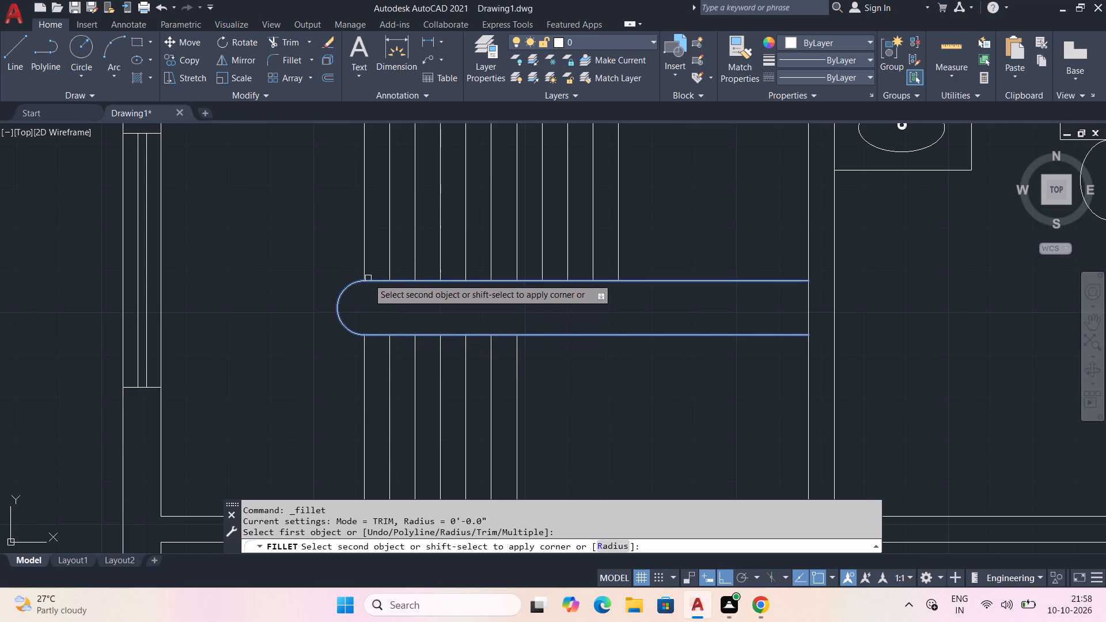
{"action": "left_click", "coordinate": [368, 278]}
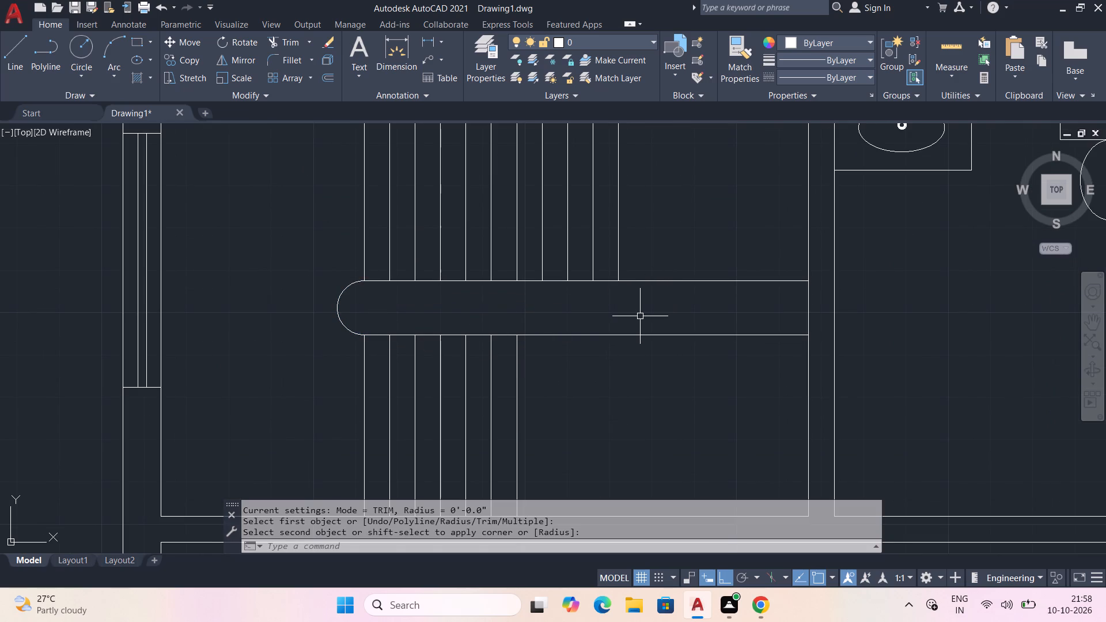
Measure the clear space between the south flight's easternmost tread and the stair room's east wall.
{"action": "scroll", "coordinate": [555, 320], "scroll_direction": "down", "scroll_amount": 1}
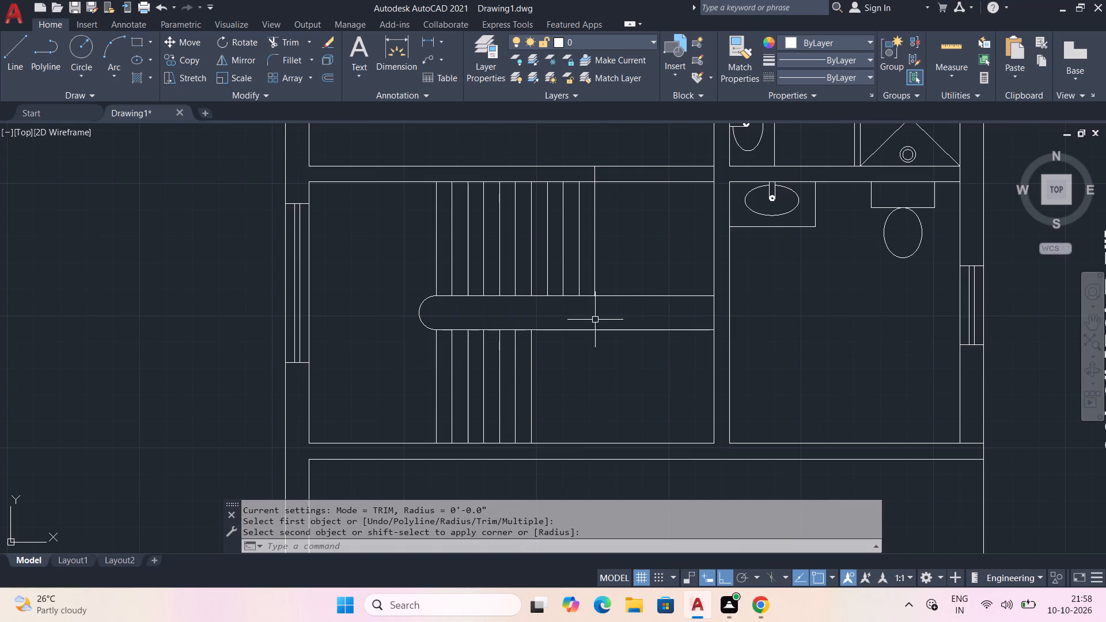
{"action": "middle_click_drag", "start_coordinate": [602, 378], "coordinate": [585, 405]}
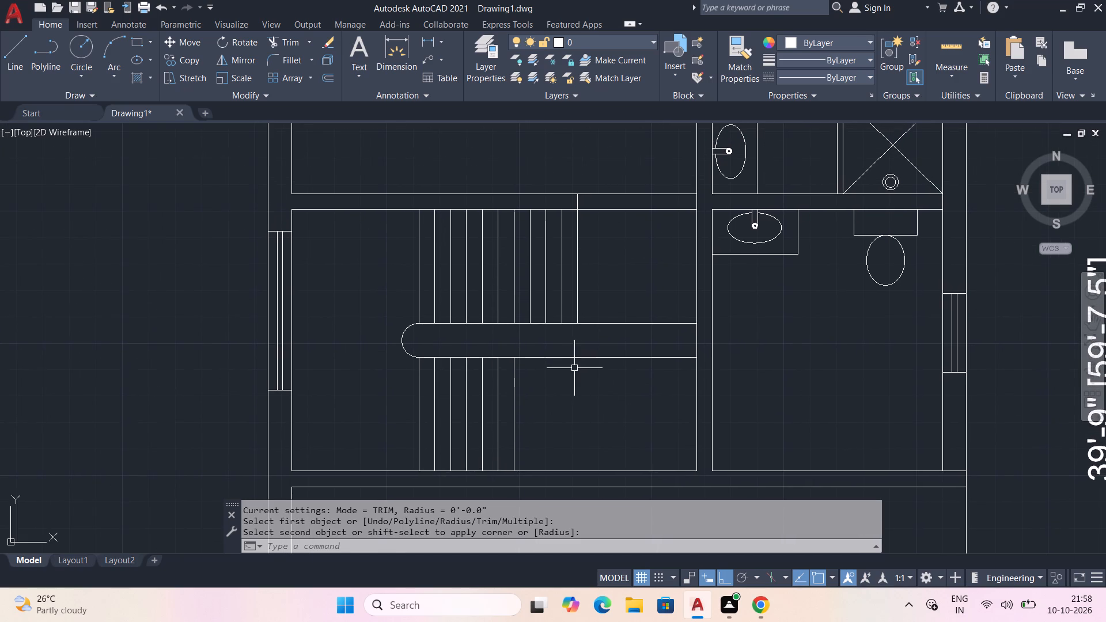
{"action": "left_click", "coordinate": [942, 46]}
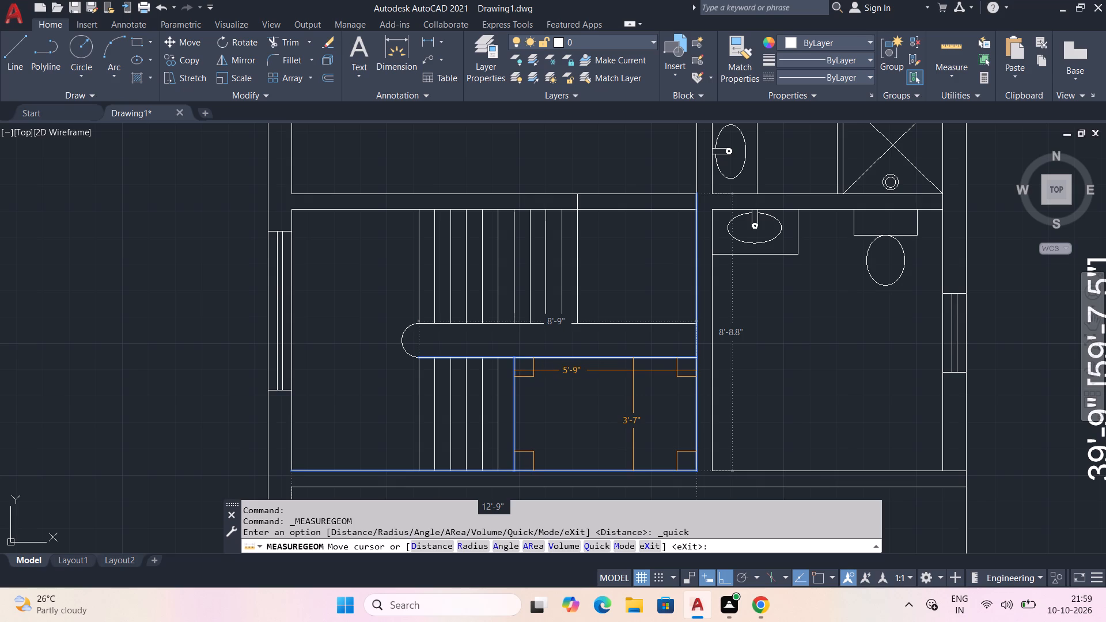
{"action": "key", "text": "Escape"}
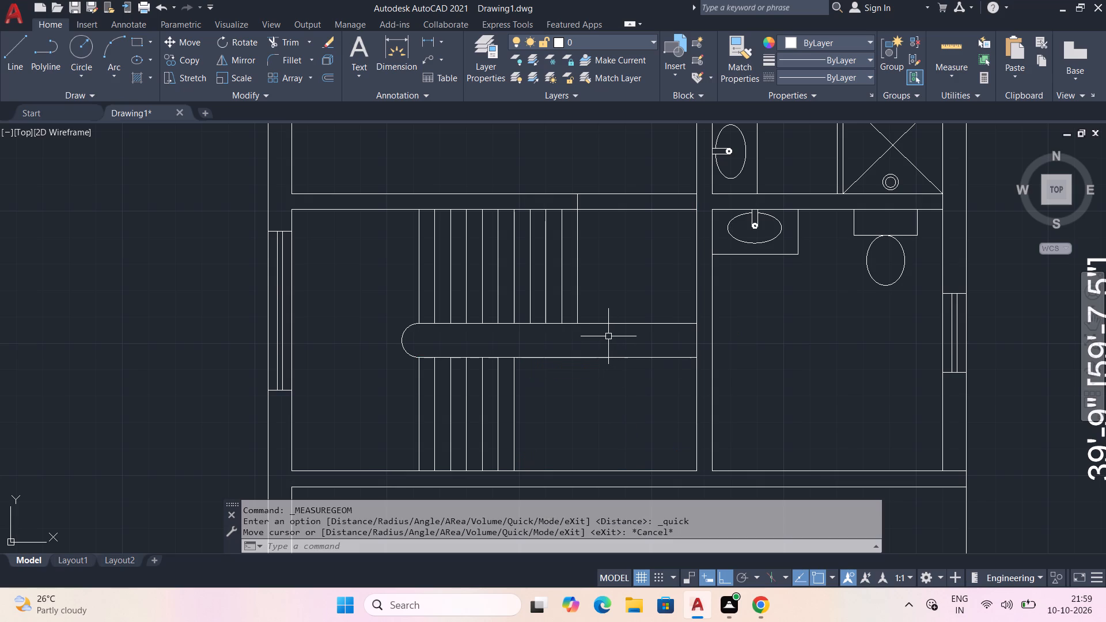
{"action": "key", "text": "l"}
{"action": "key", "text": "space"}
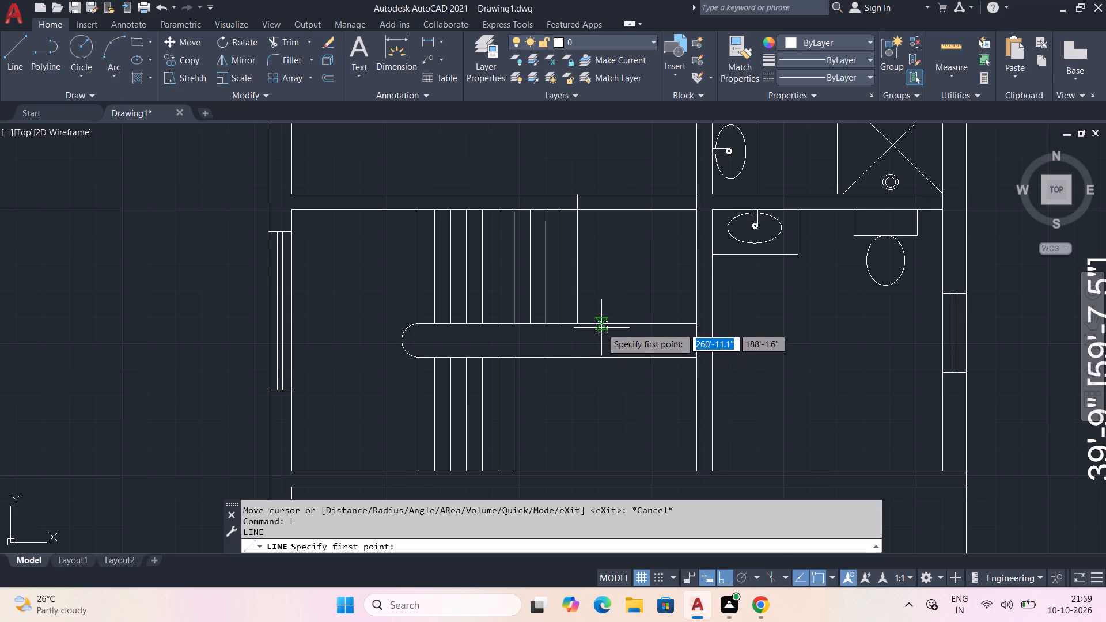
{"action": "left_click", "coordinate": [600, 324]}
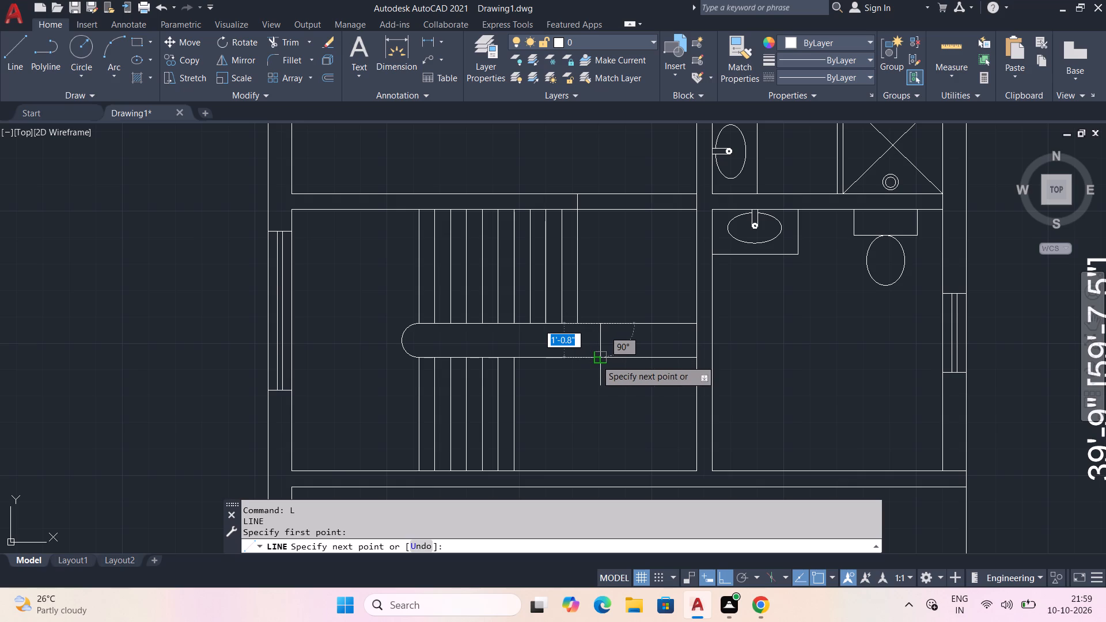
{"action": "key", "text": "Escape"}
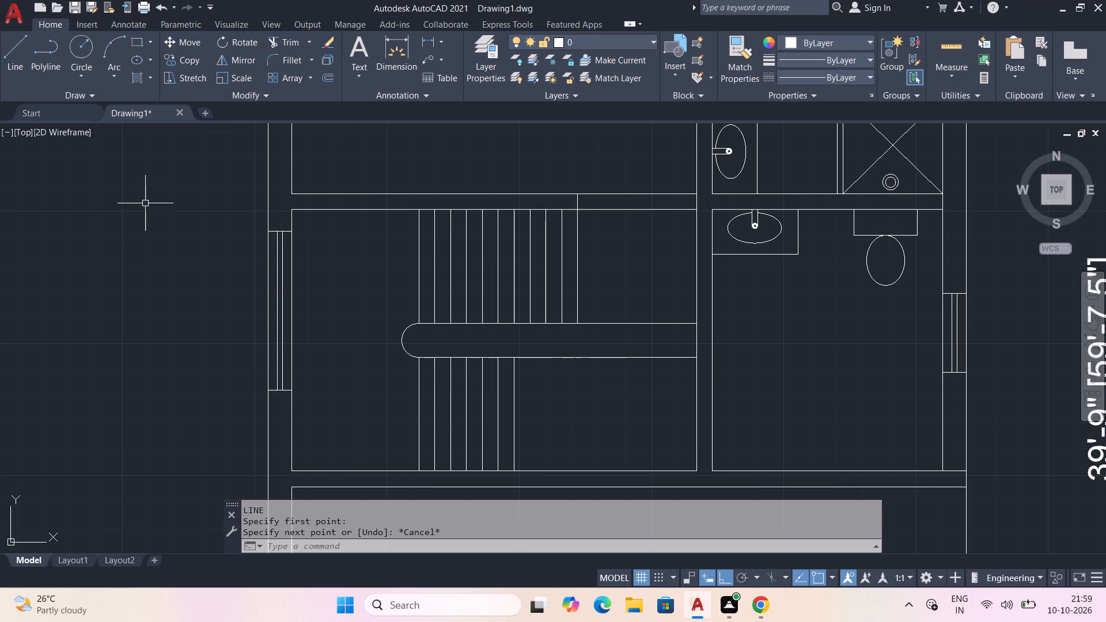
Draw a vertical line across the band between the flights, just east of the north flight's easternmost tread.
{"action": "left_click", "coordinate": [14, 51]}
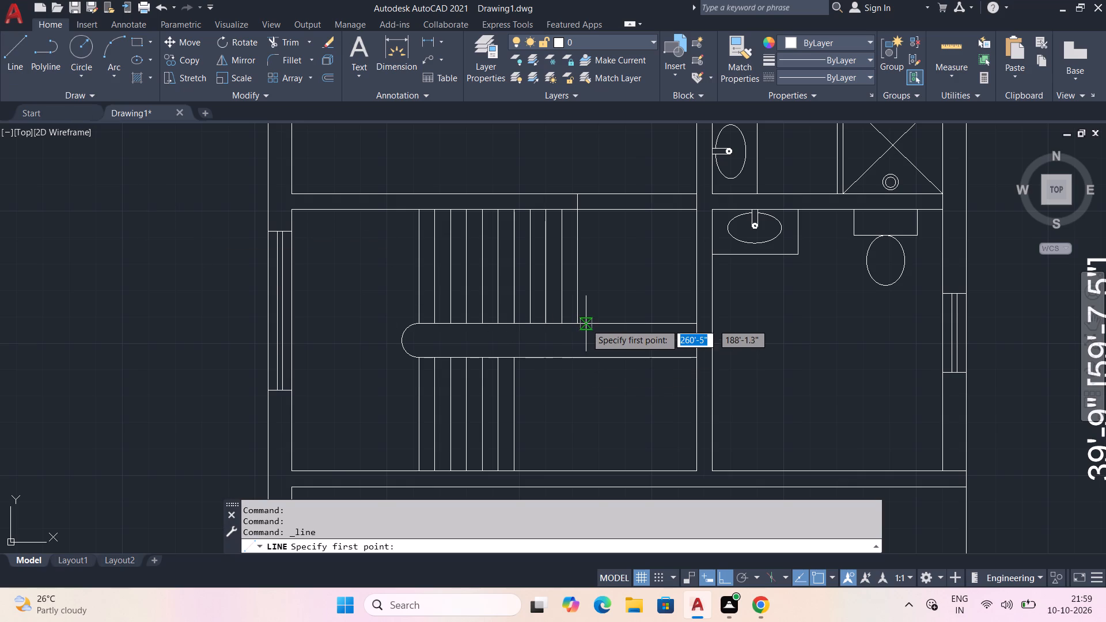
{"action": "left_click", "coordinate": [590, 327]}
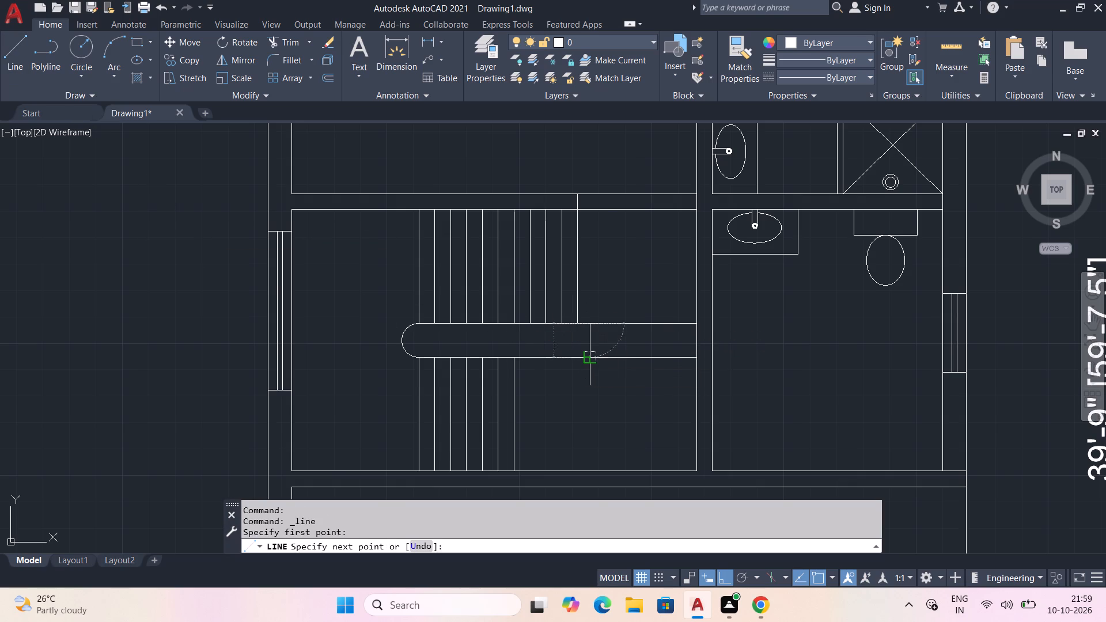
{"action": "left_click", "coordinate": [585, 361]}
{"action": "key", "text": "Escape"}
Trim both flight-separating lines between the new vertical end line and the stair room's east wall.
{"action": "scroll", "coordinate": [603, 363], "scroll_direction": "up", "scroll_amount": 1}
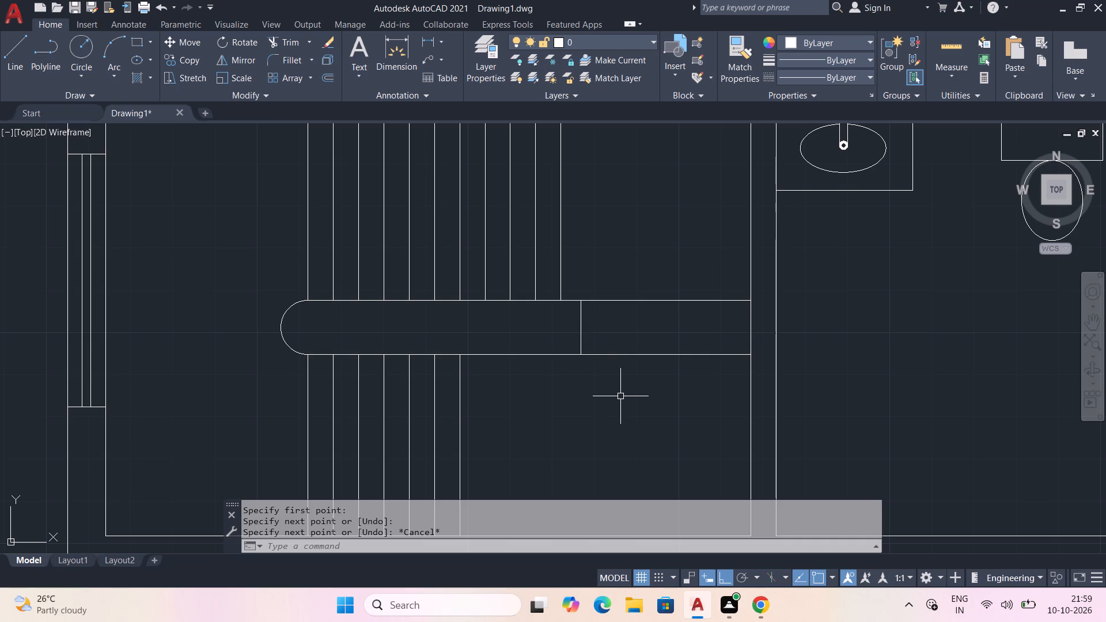
{"action": "type", "text": "TR"}
{"action": "key", "text": "space"}
{"action": "left_click_drag", "start_coordinate": [653, 263], "coordinate": [653, 394]}
{"action": "scroll", "coordinate": [654, 388], "scroll_direction": "down", "scroll_amount": 3}
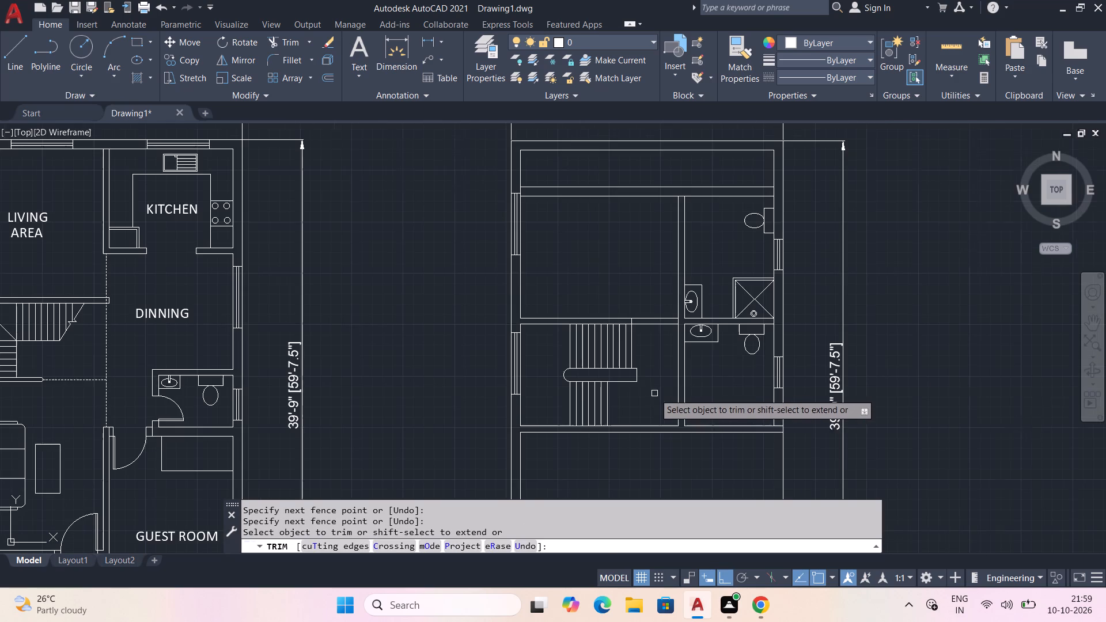
{"action": "key", "text": "Escape"}
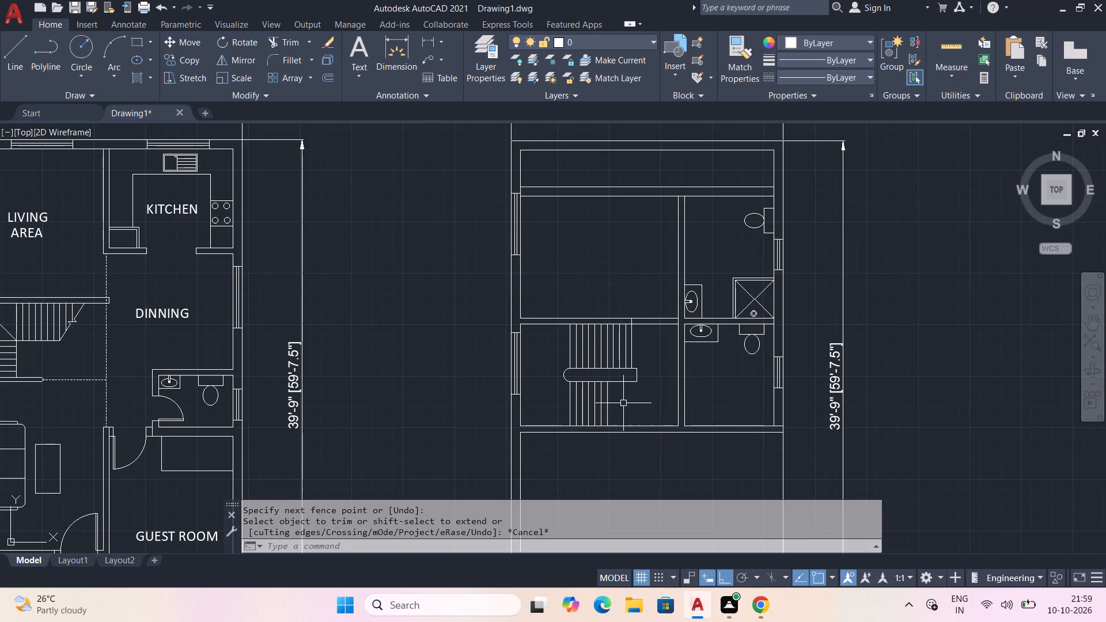
Offset both flight-separating lines 2" inward, into the band between the two stair flights.
{"action": "scroll", "coordinate": [611, 401], "scroll_direction": "up", "scroll_amount": 2}
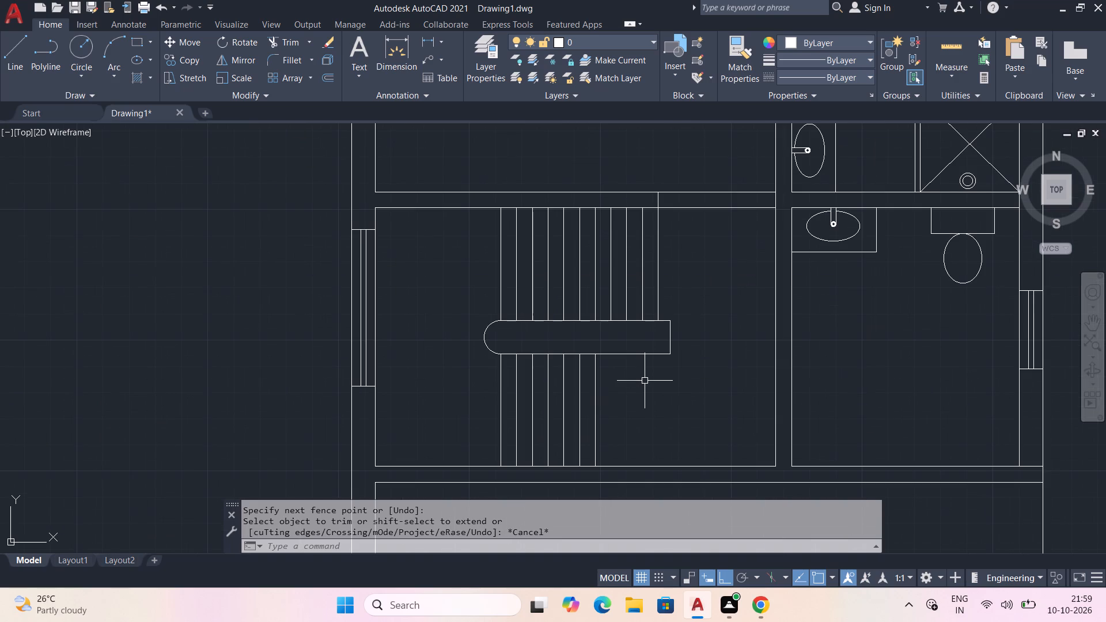
{"action": "key", "text": "o"}
{"action": "key", "text": "f"}
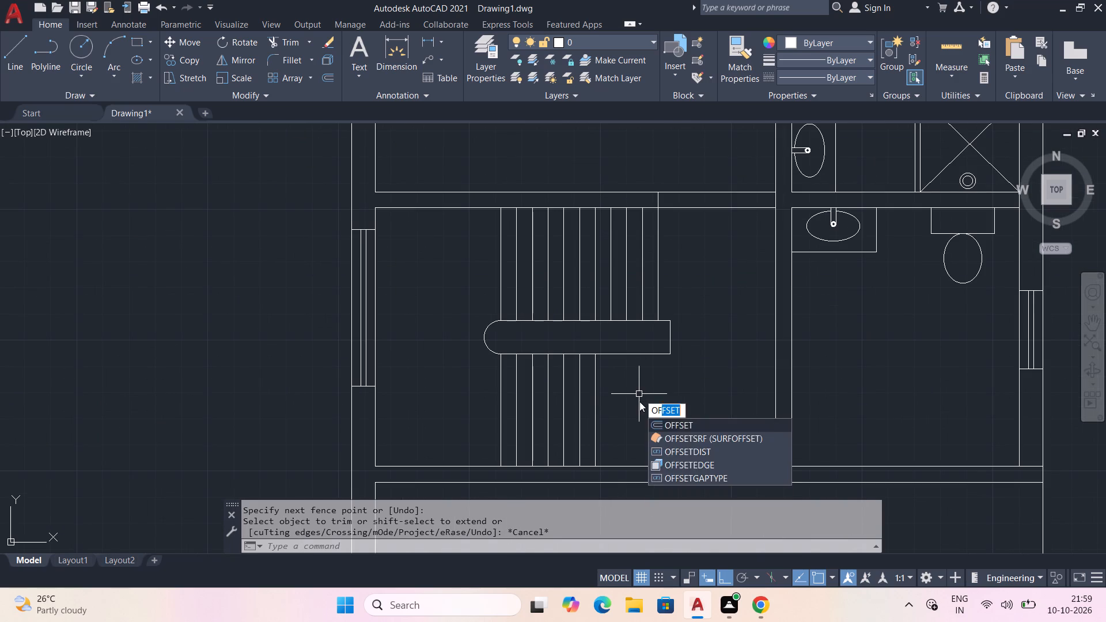
{"action": "key", "text": "space"}
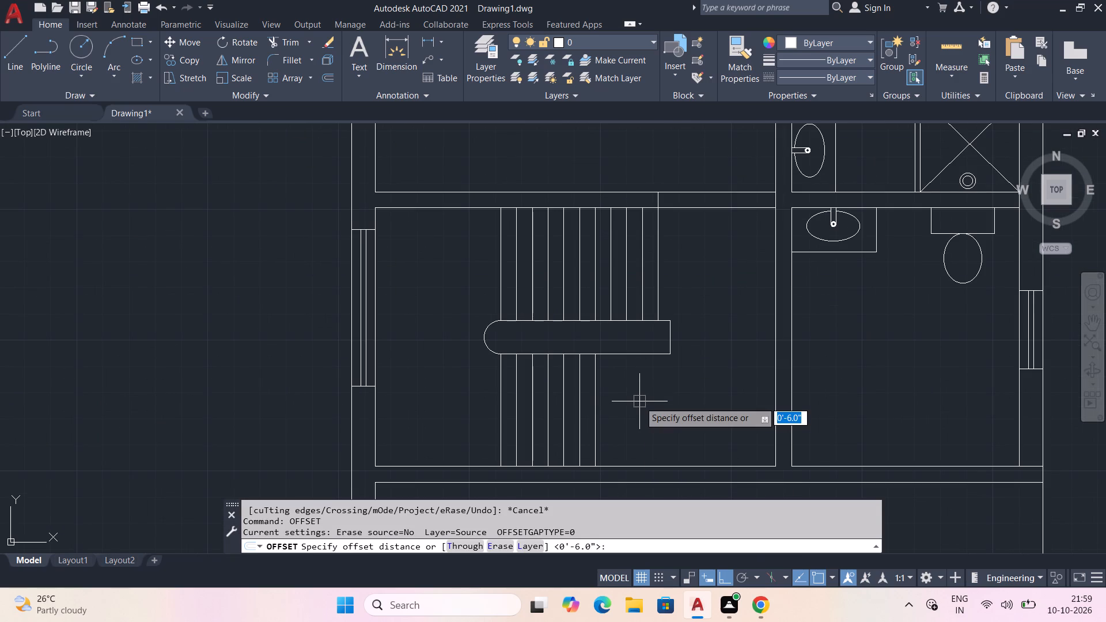
{"action": "key", "text": "2"}
{"action": "type", "text": "\""}
{"action": "key", "text": "space"}
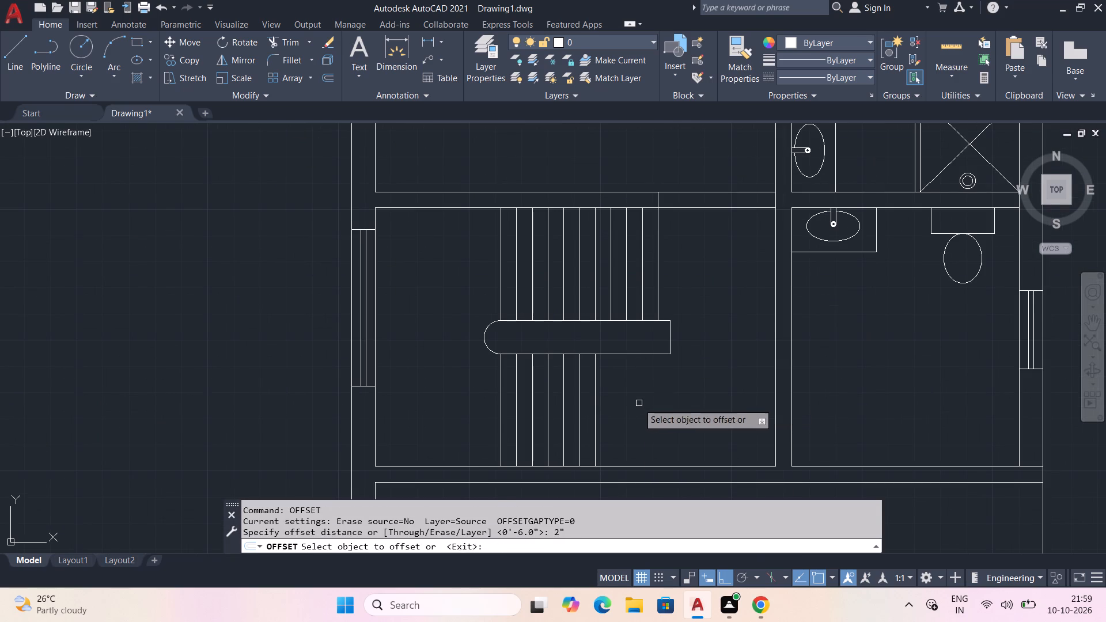
{"action": "scroll", "coordinate": [588, 365], "scroll_direction": "up", "scroll_amount": 1}
{"action": "left_click", "coordinate": [615, 350]}
{"action": "left_click", "coordinate": [621, 344]}
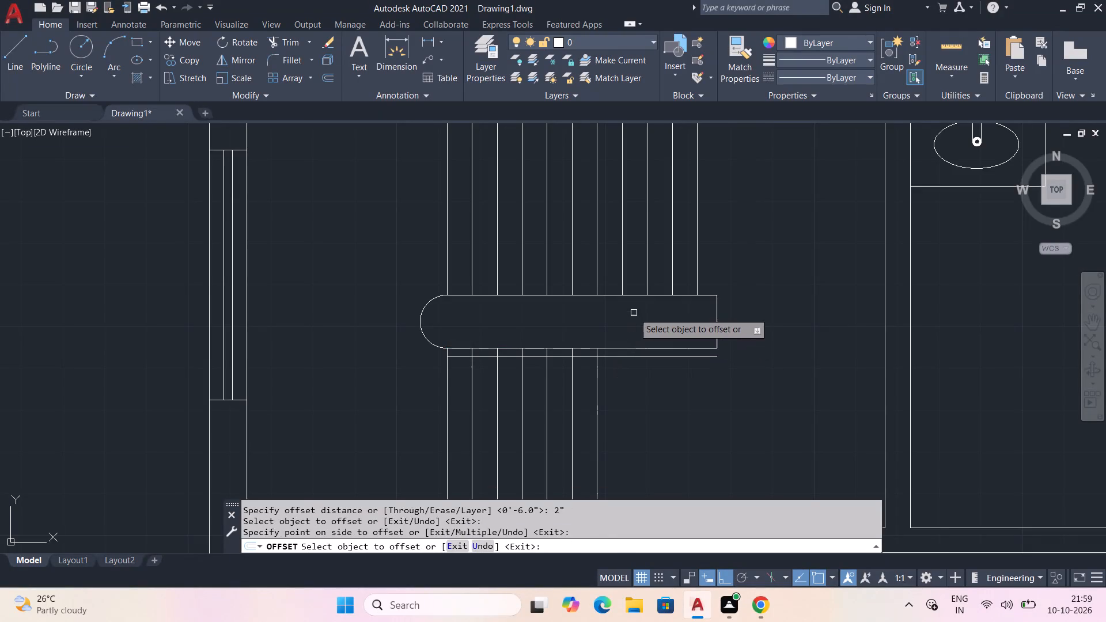
{"action": "key", "text": "ctrl+z"}
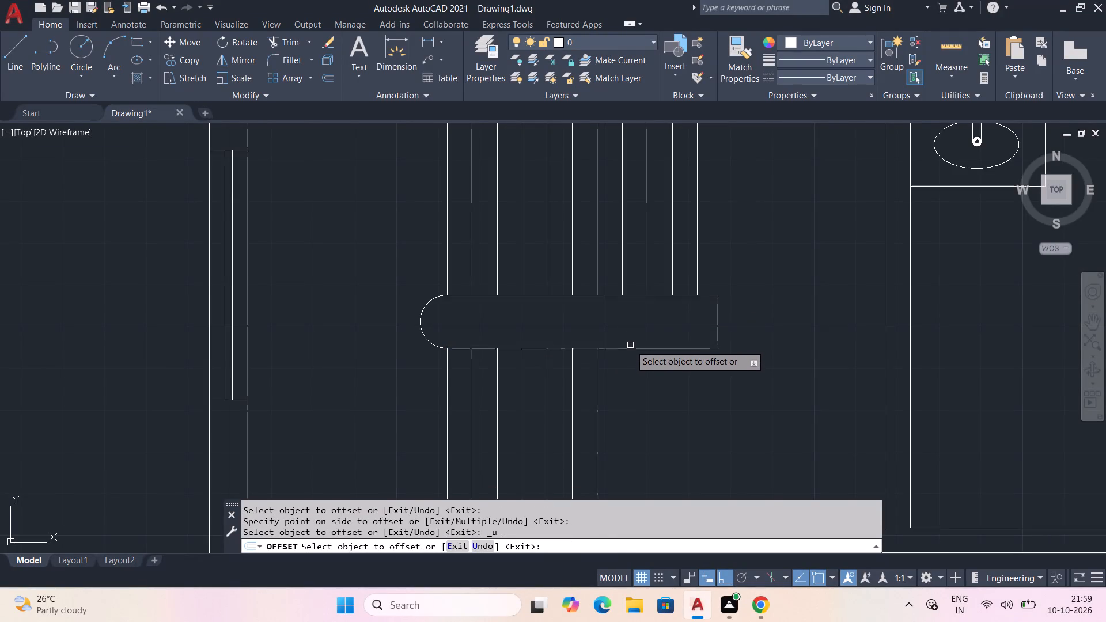
{"action": "left_click", "coordinate": [631, 350]}
{"action": "left_click", "coordinate": [637, 326]}
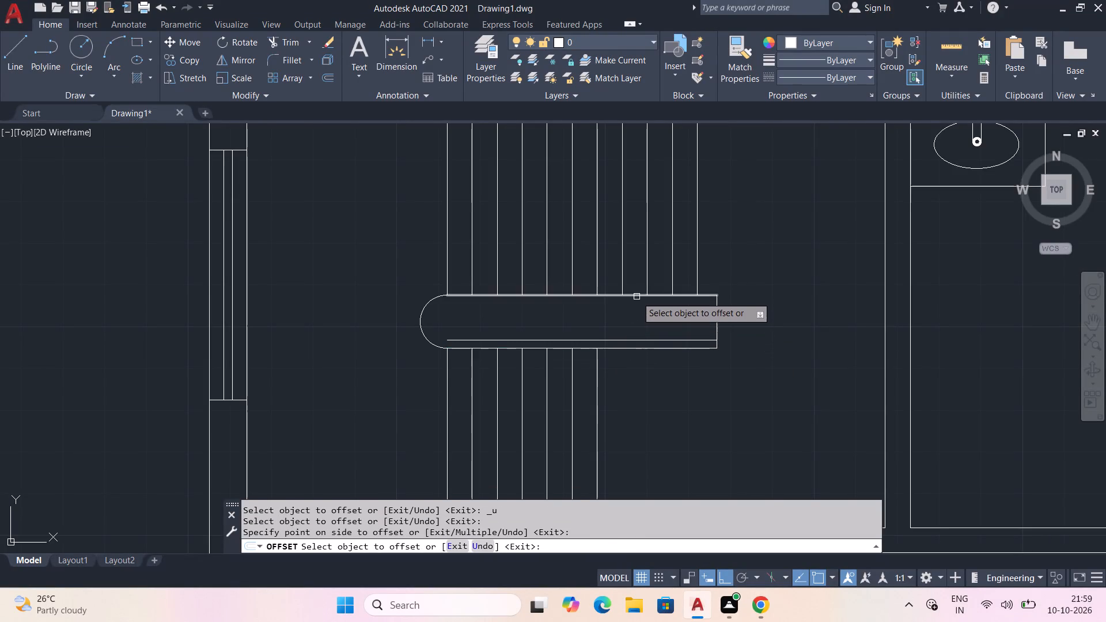
{"action": "left_click", "coordinate": [637, 297]}
{"action": "left_click", "coordinate": [637, 325]}
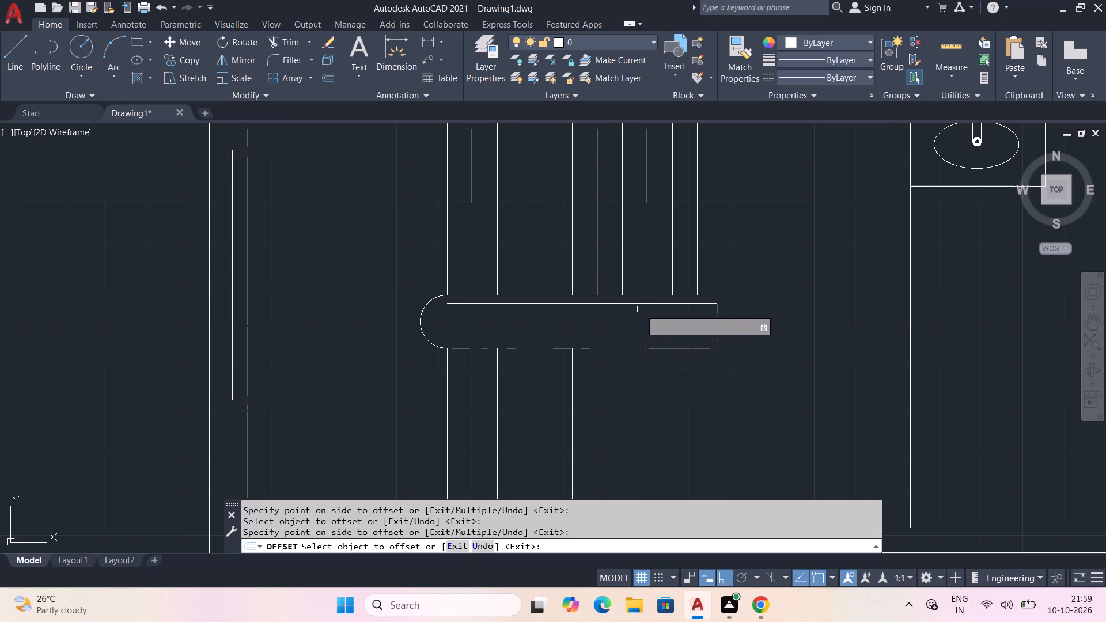
Offset each of the two new inner lines another 2" toward the middle of the band.
{"action": "left_click", "coordinate": [645, 304]}
{"action": "left_click", "coordinate": [643, 318]}
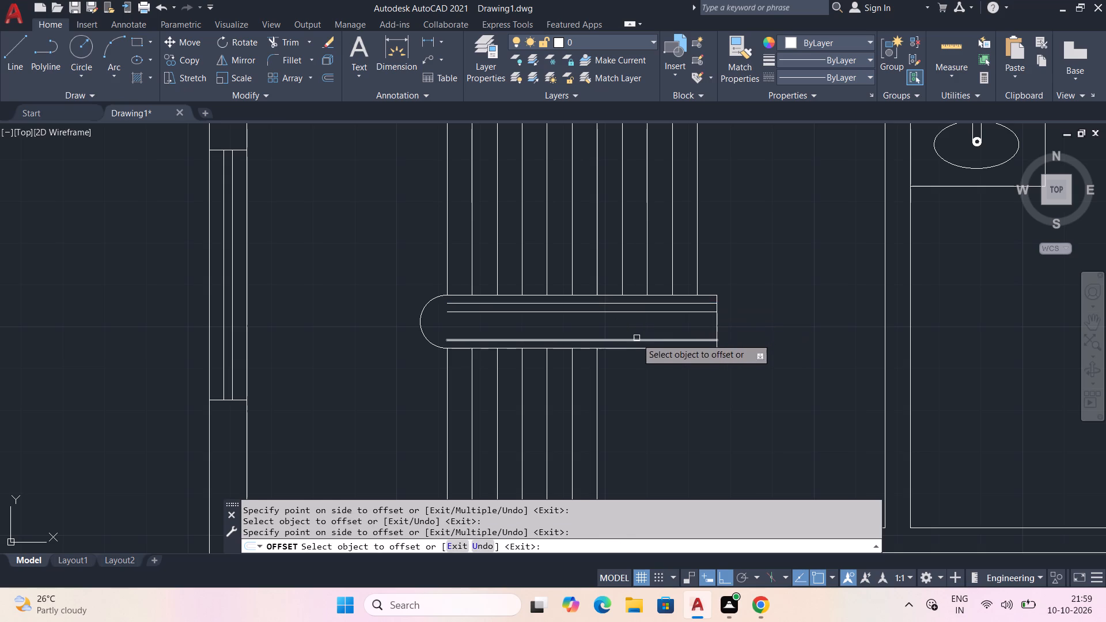
{"action": "left_click", "coordinate": [637, 341]}
{"action": "left_click", "coordinate": [643, 329]}
{"action": "key", "text": "Escape"}
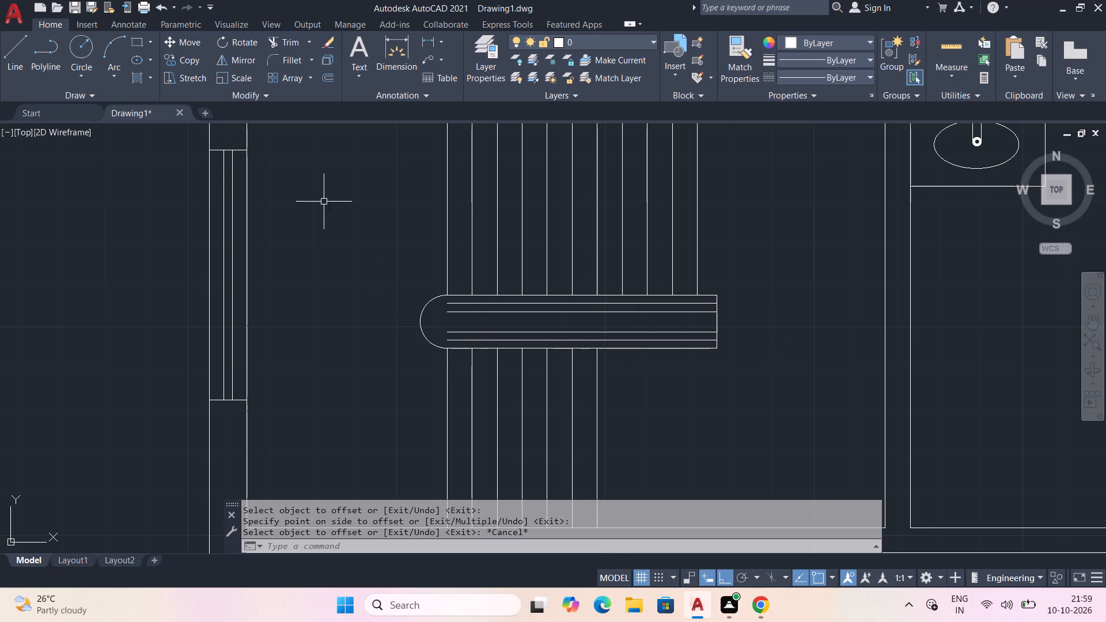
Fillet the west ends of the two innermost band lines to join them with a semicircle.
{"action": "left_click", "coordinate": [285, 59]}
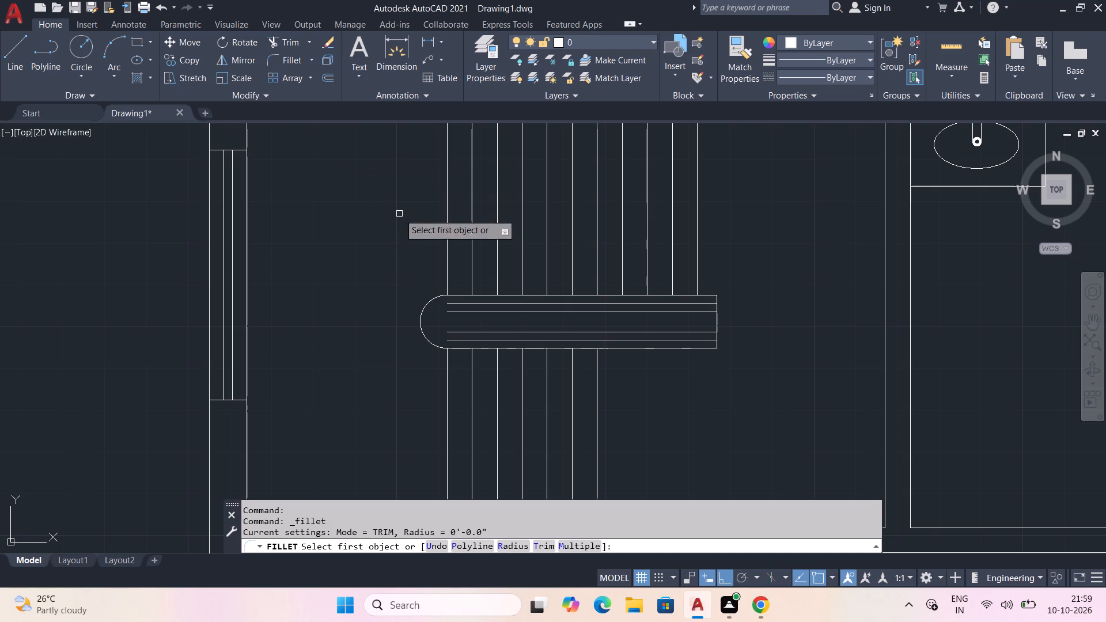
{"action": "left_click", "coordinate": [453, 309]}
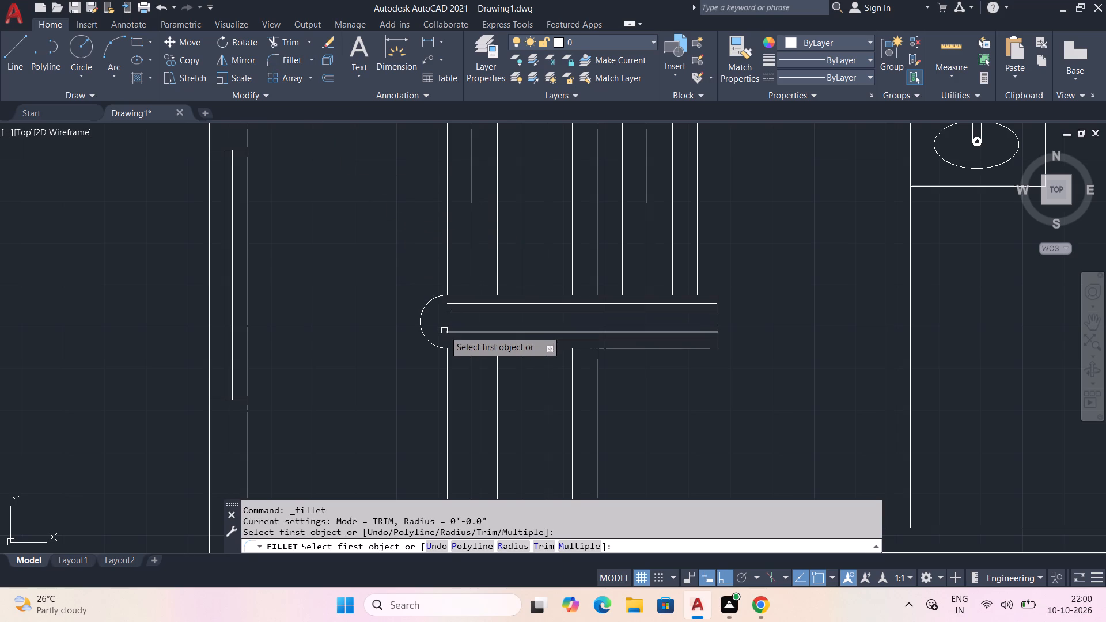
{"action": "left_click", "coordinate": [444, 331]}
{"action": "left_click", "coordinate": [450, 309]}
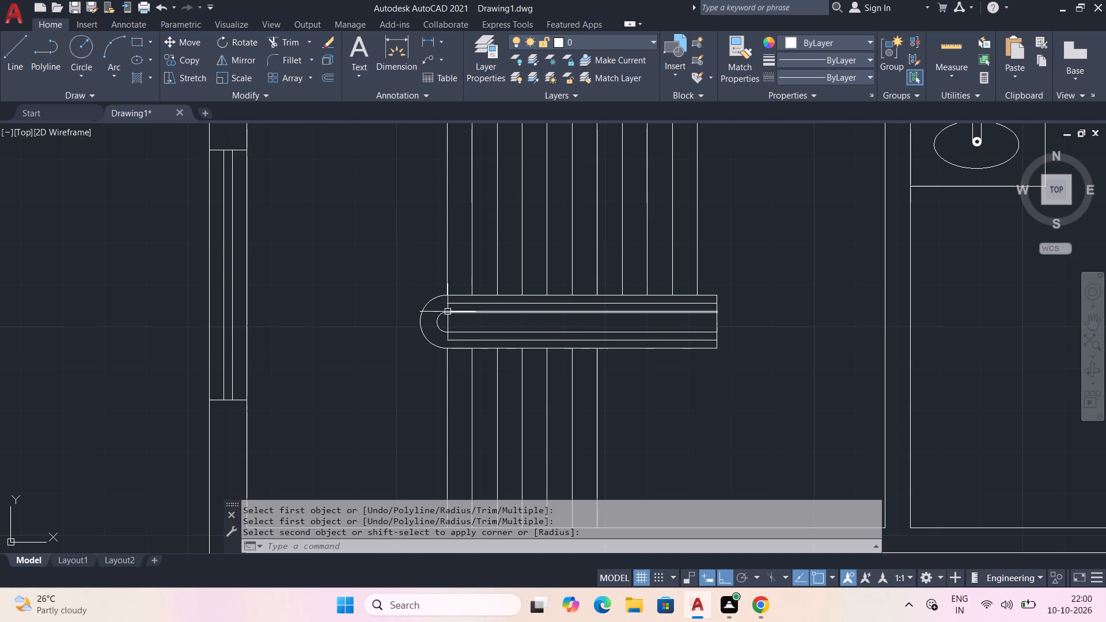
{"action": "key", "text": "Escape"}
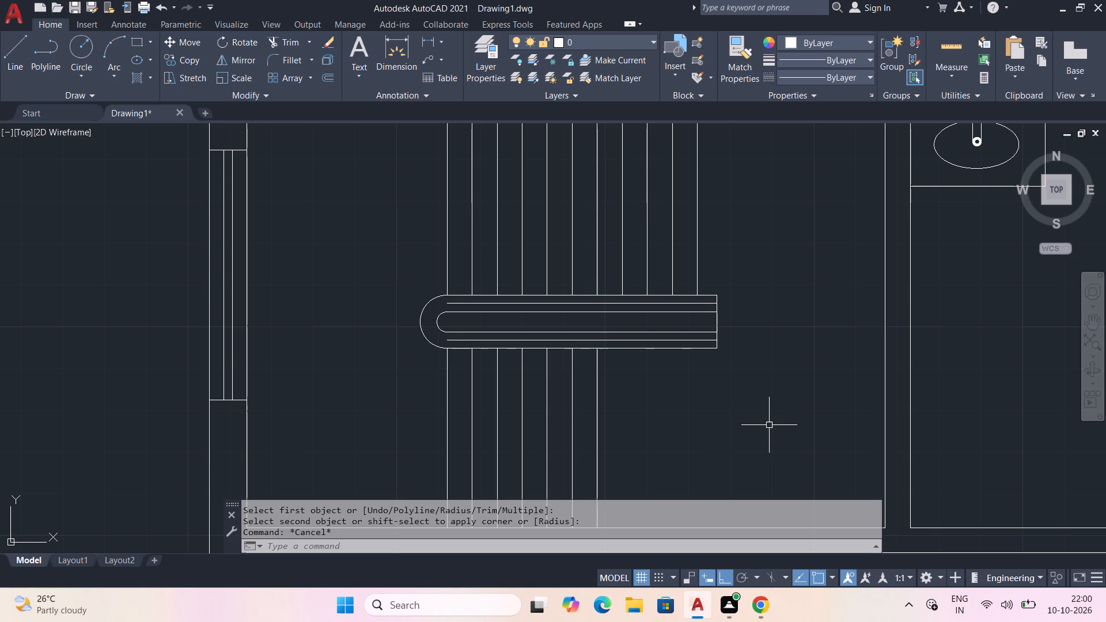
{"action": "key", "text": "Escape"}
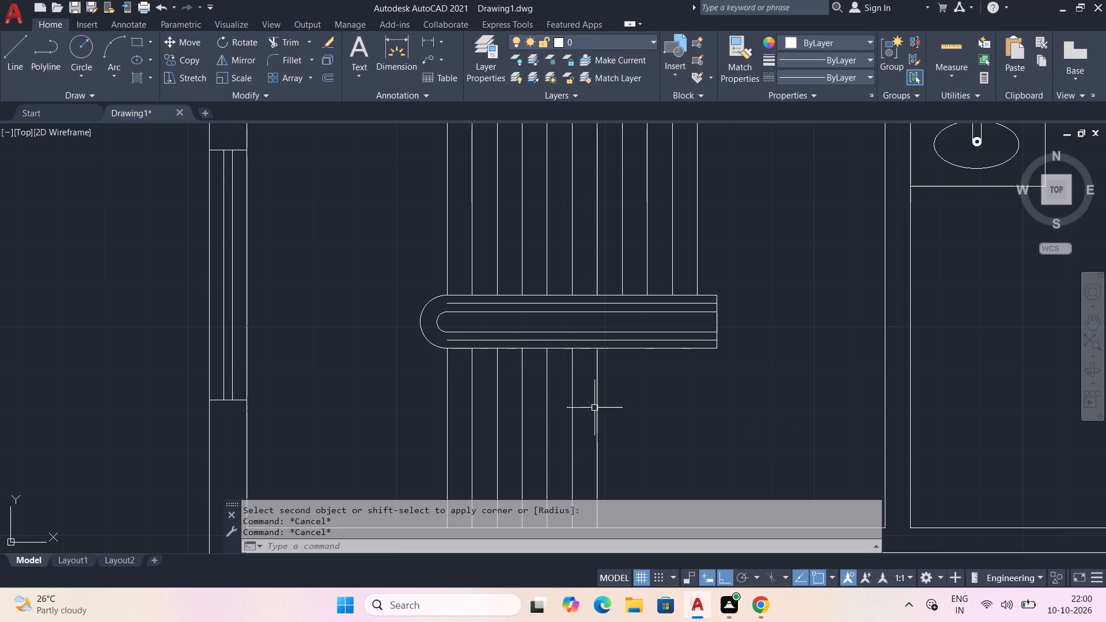
Delete both the outer and the inner semicircle at the west end of the band.
{"action": "left_click", "coordinate": [421, 313]}
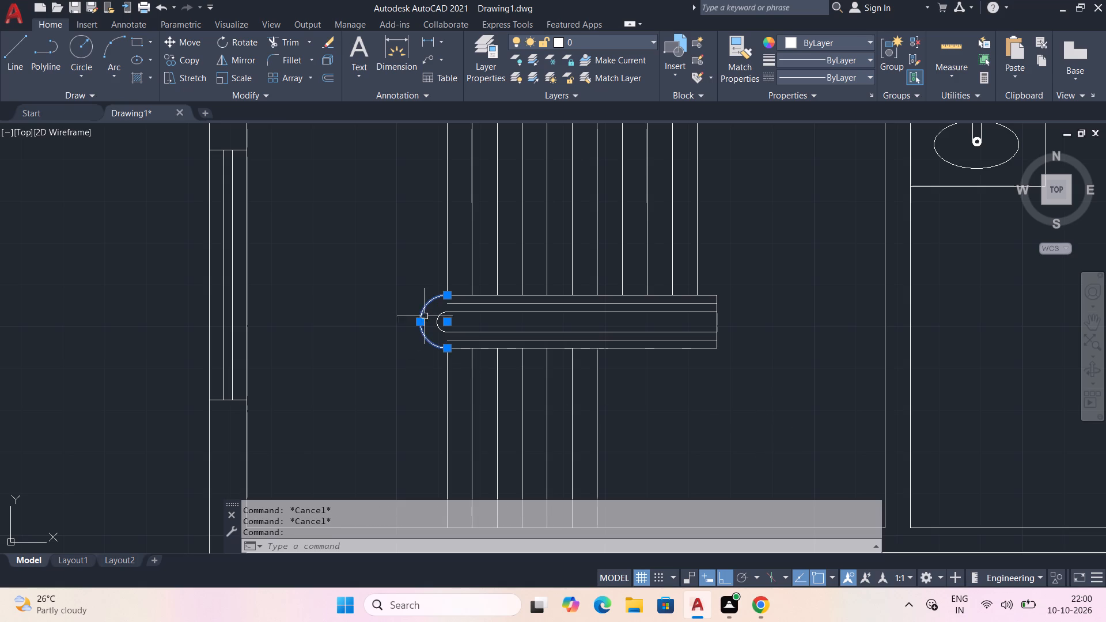
{"action": "key", "text": "Delete"}
{"action": "key", "text": "Delete"}
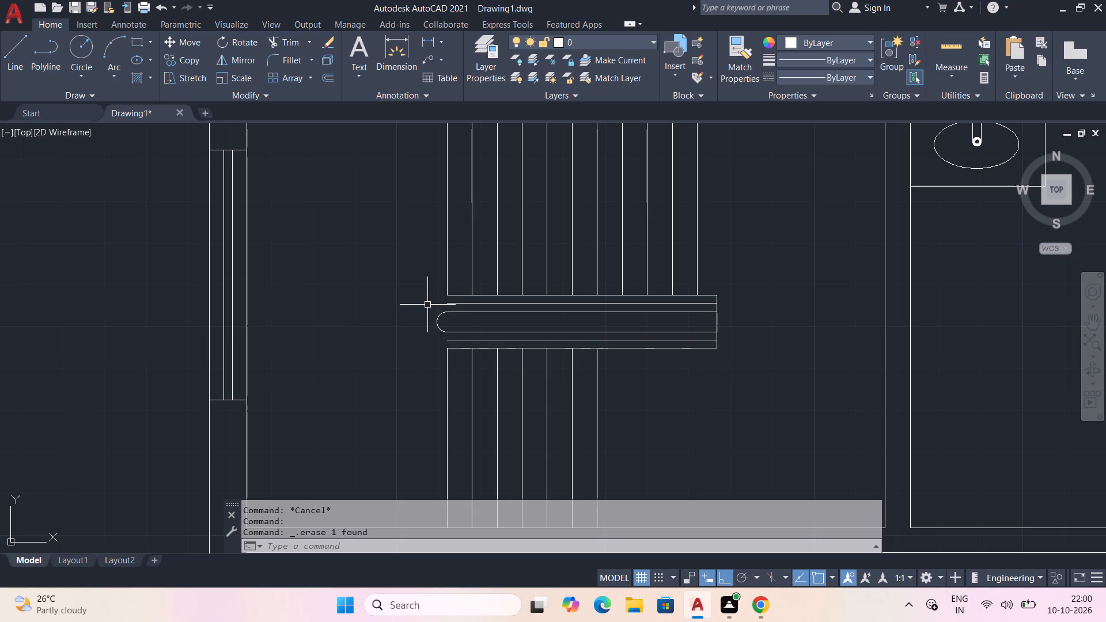
{"action": "scroll", "coordinate": [427, 301], "scroll_direction": "up", "scroll_amount": 1}
{"action": "left_click", "coordinate": [448, 323]}
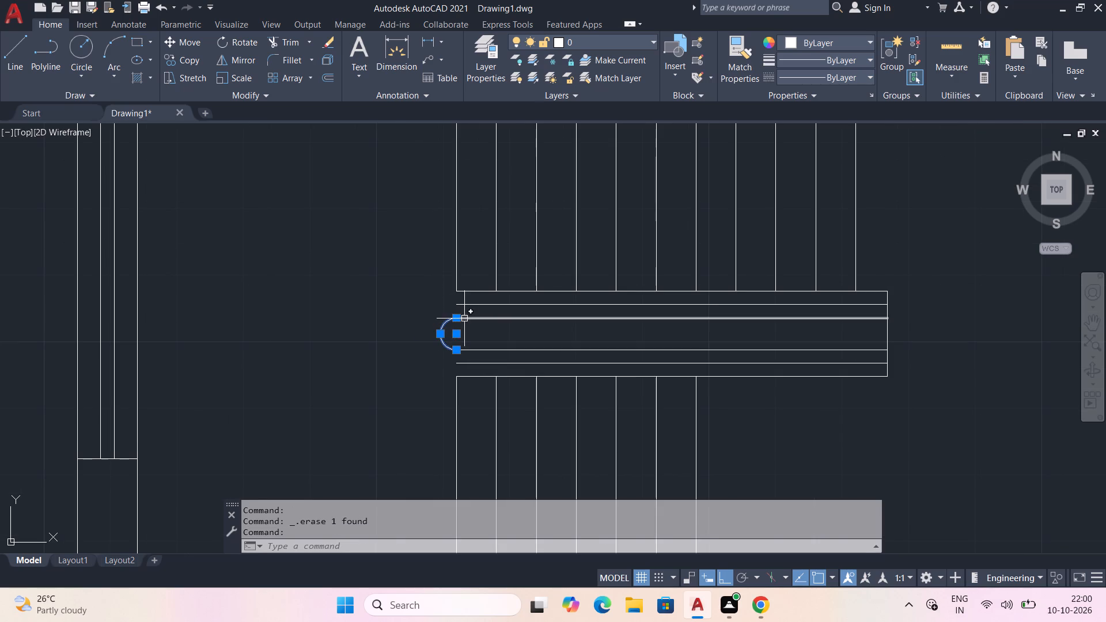
{"action": "key", "text": "Delete"}
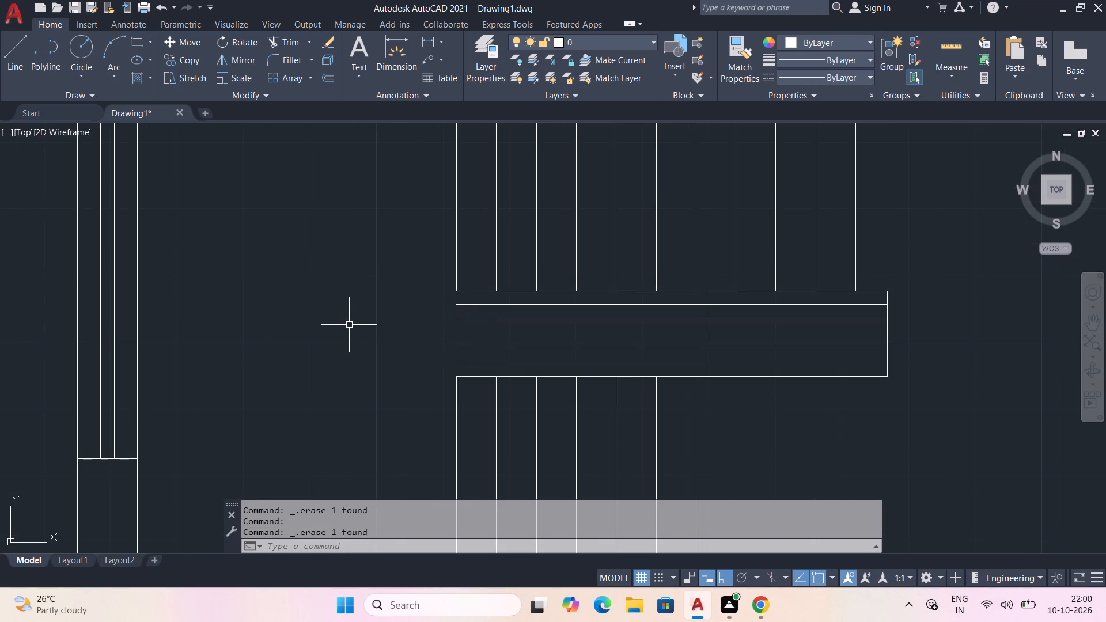
Extend the westernmost tread lines of both flights across the band so that they meet.
{"action": "key", "text": "e"}
{"action": "key", "text": "x"}
{"action": "key", "text": "space"}
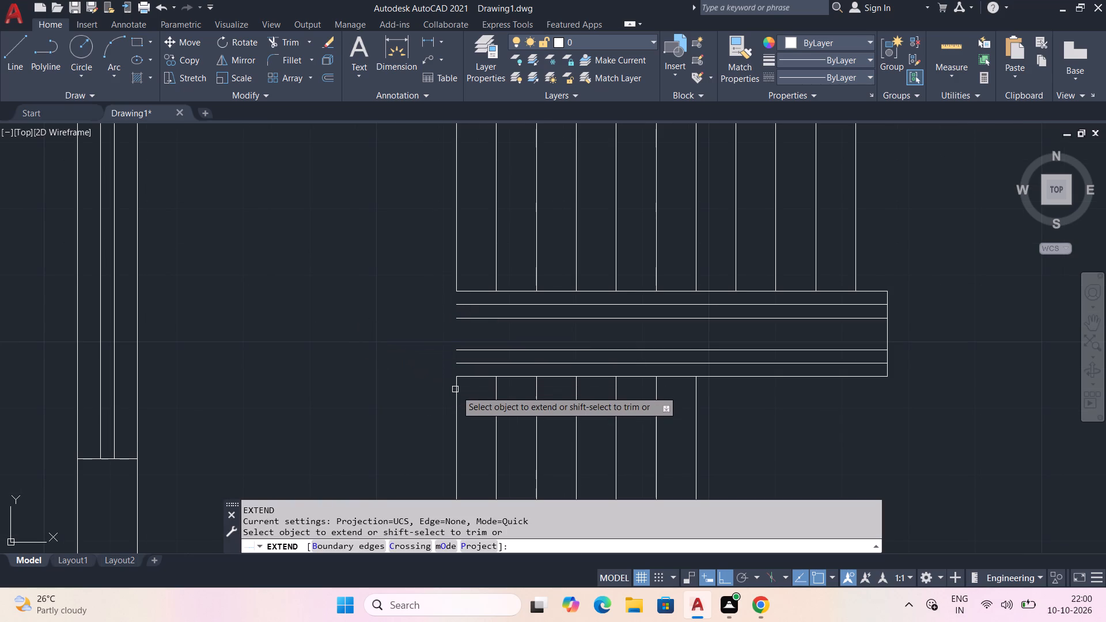
{"action": "left_click", "coordinate": [457, 391]}
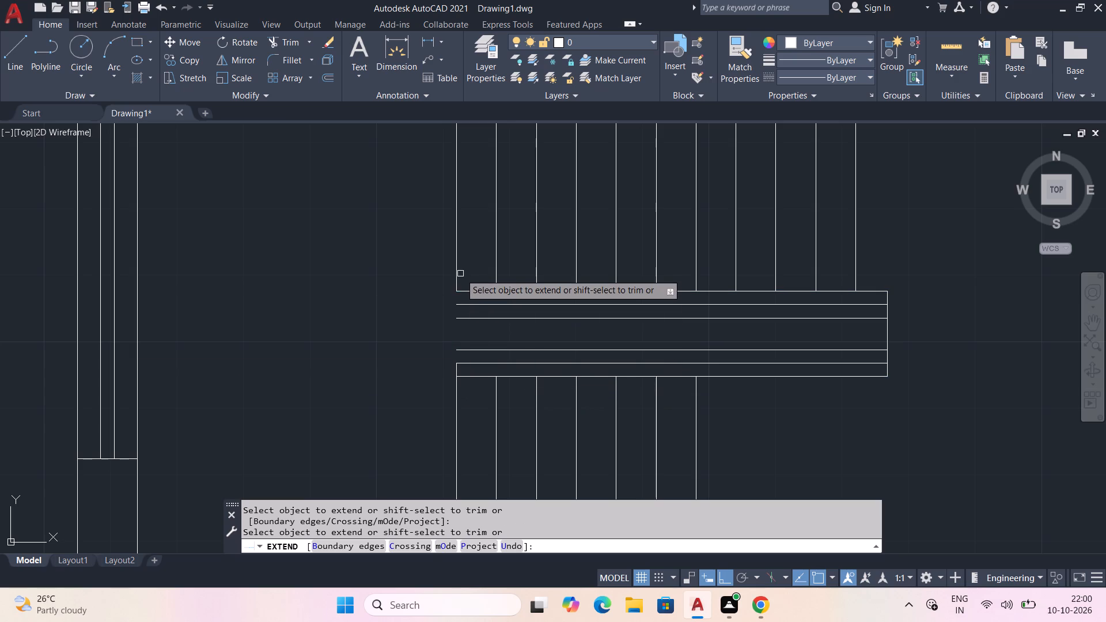
{"action": "left_click", "coordinate": [457, 272]}
{"action": "left_click", "coordinate": [456, 282]}
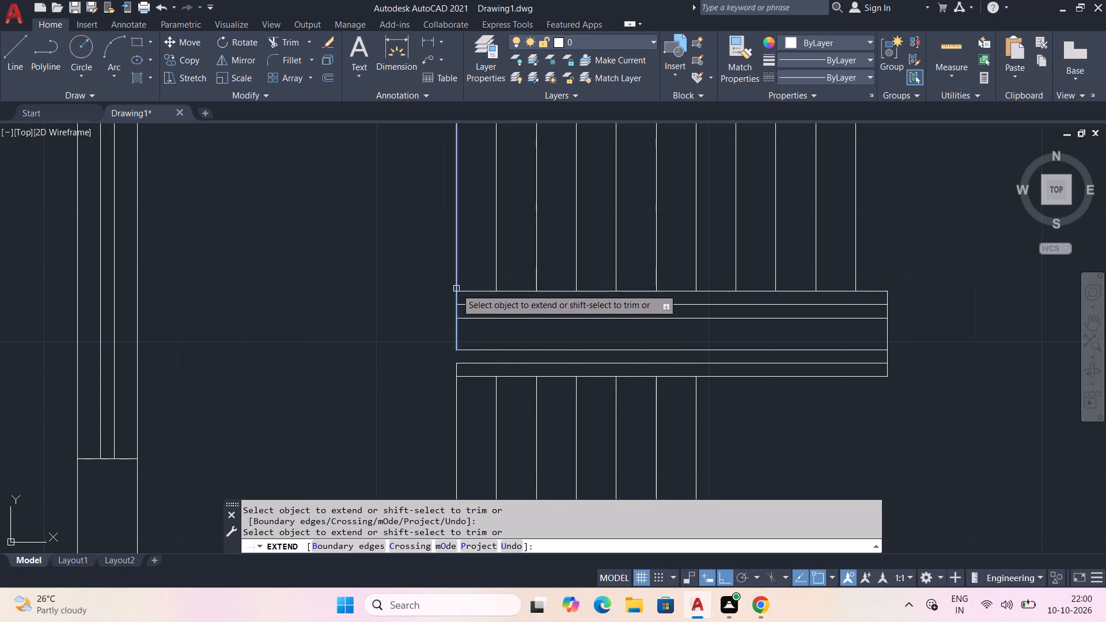
{"action": "left_click", "coordinate": [456, 314]}
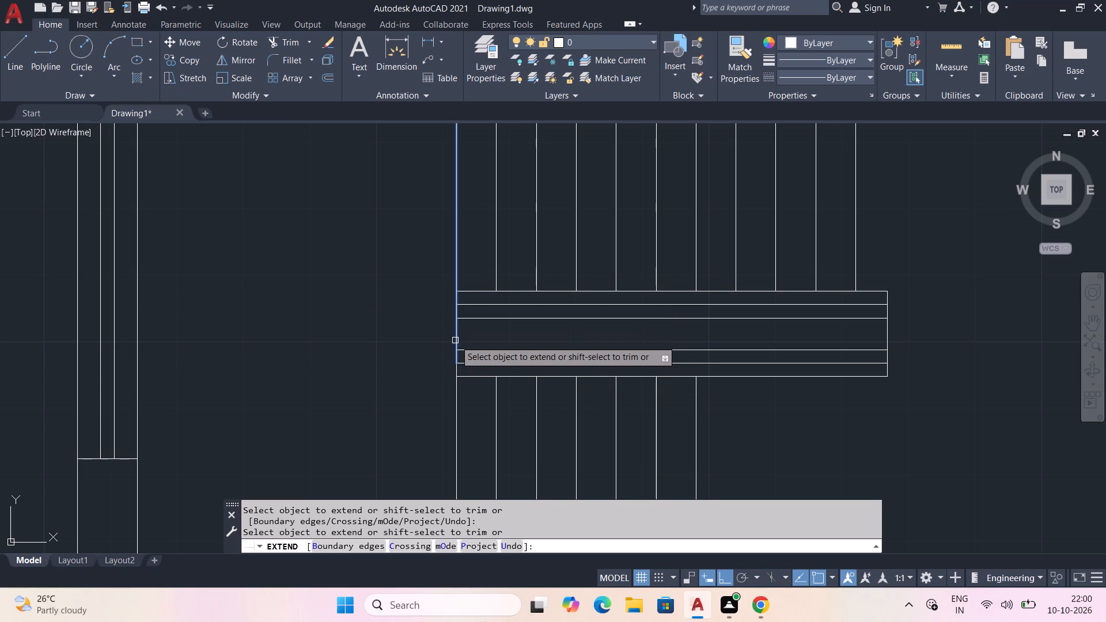
{"action": "left_click", "coordinate": [455, 340]}
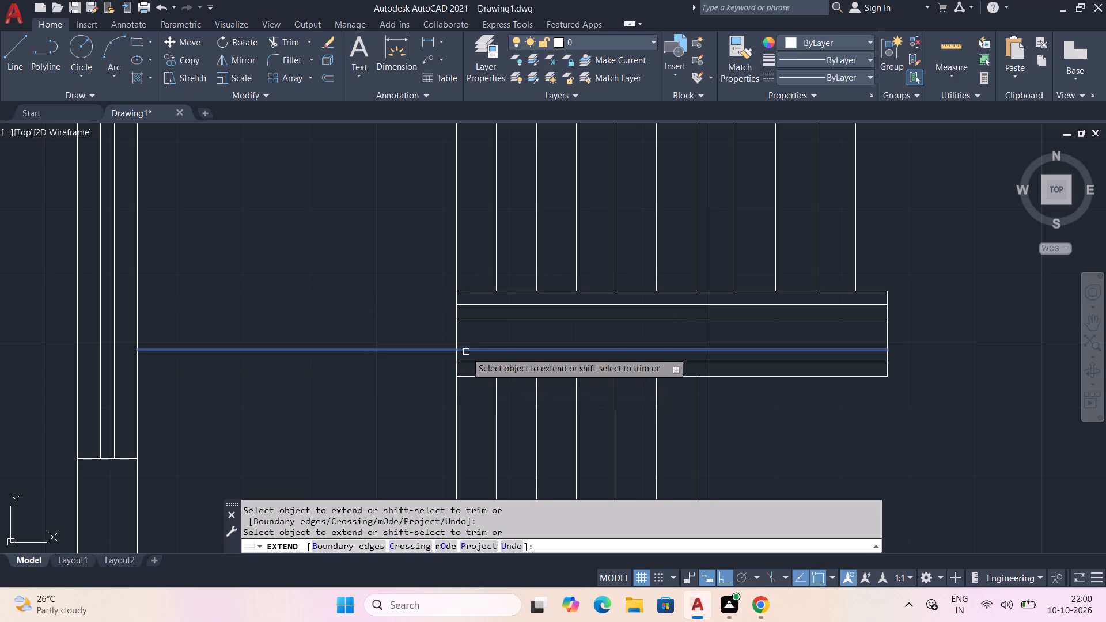
Extend the two innermost band lines west to the stair room's west wall.
{"action": "left_click", "coordinate": [466, 352]}
{"action": "left_click", "coordinate": [476, 317]}
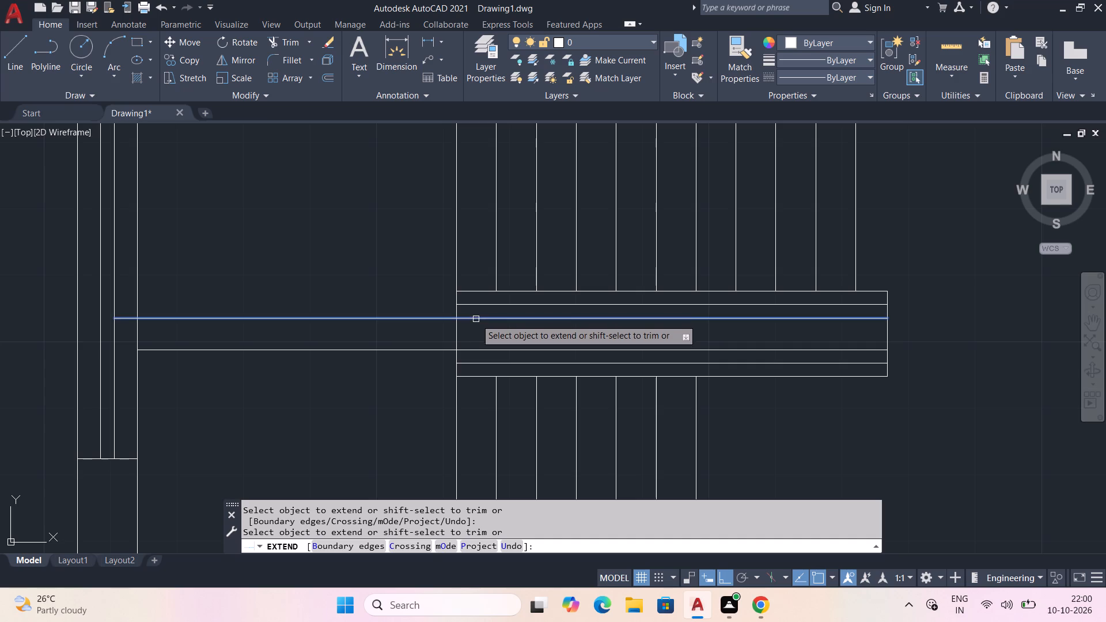
{"action": "key", "text": "Escape"}
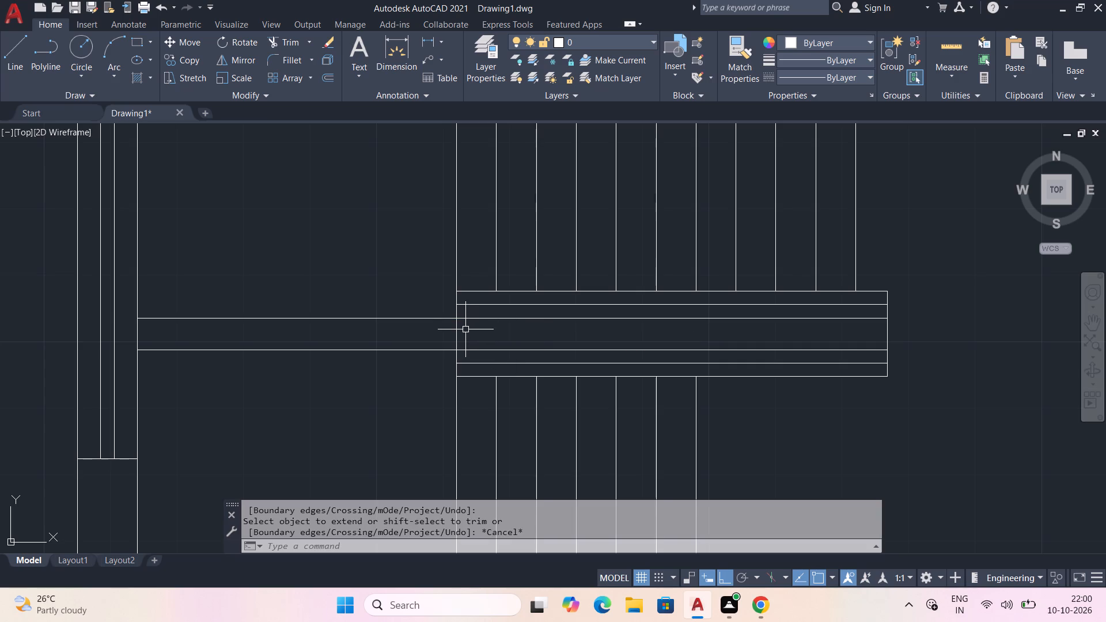
Trim away the two intermediate offset lines and the parts of the east end line outside the innermost pair.
{"action": "type", "text": "TR"}
{"action": "key", "text": "space"}
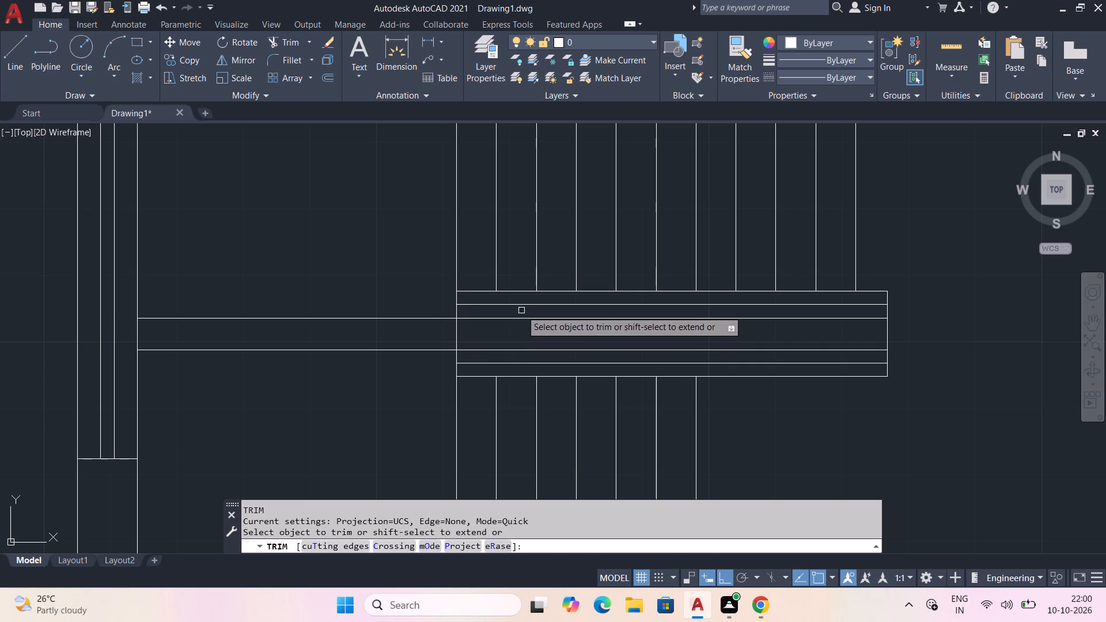
{"action": "left_click", "coordinate": [531, 306]}
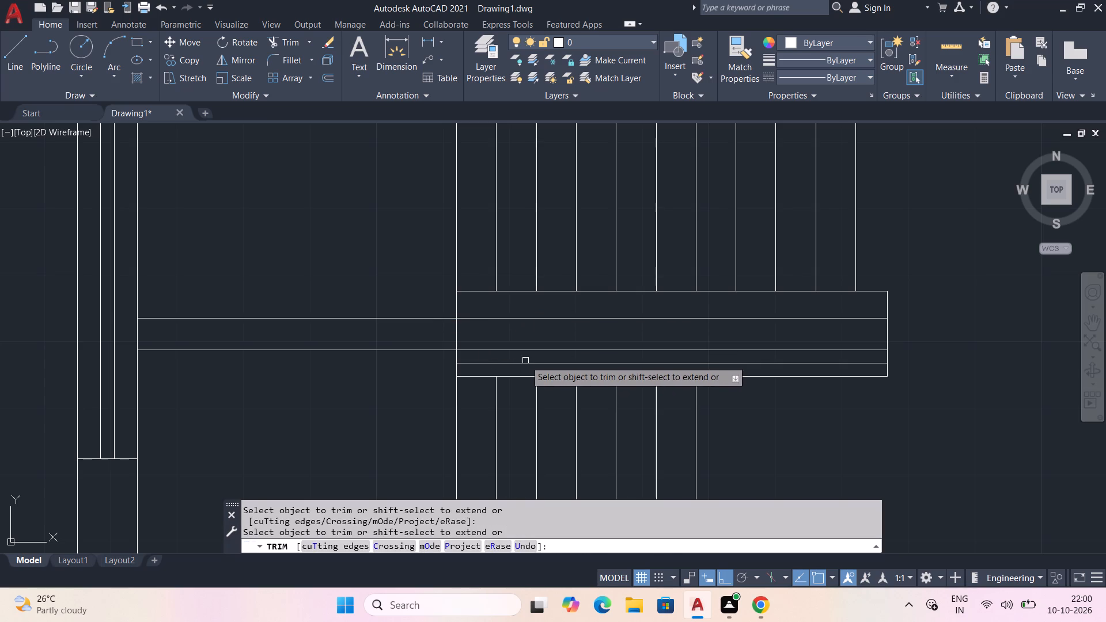
{"action": "left_click", "coordinate": [529, 362]}
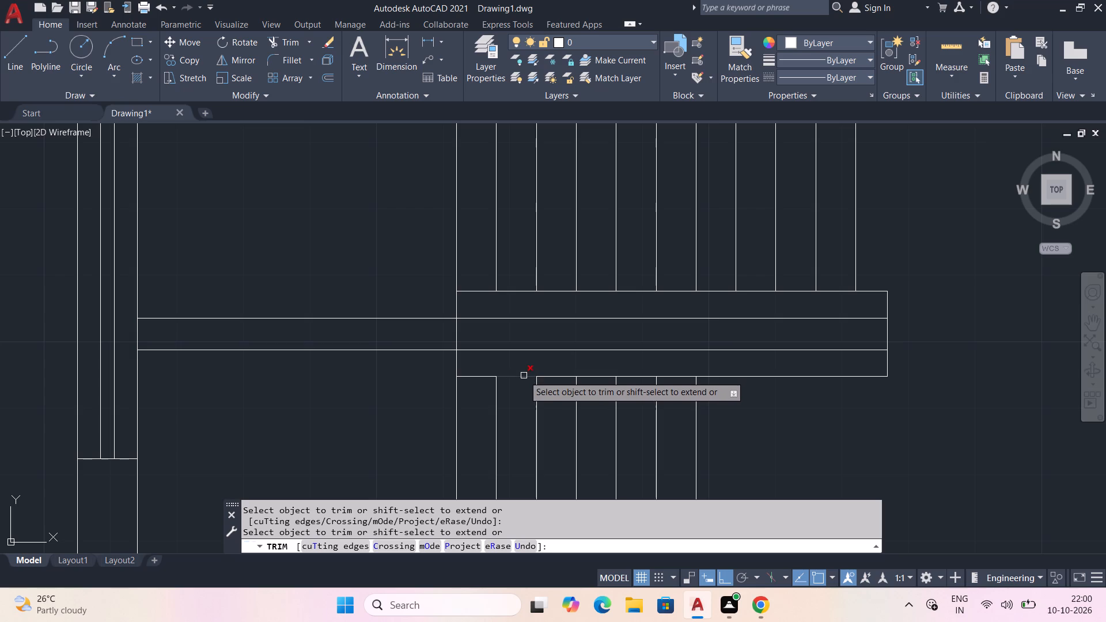
{"action": "left_click", "coordinate": [884, 303]}
{"action": "left_click", "coordinate": [885, 366]}
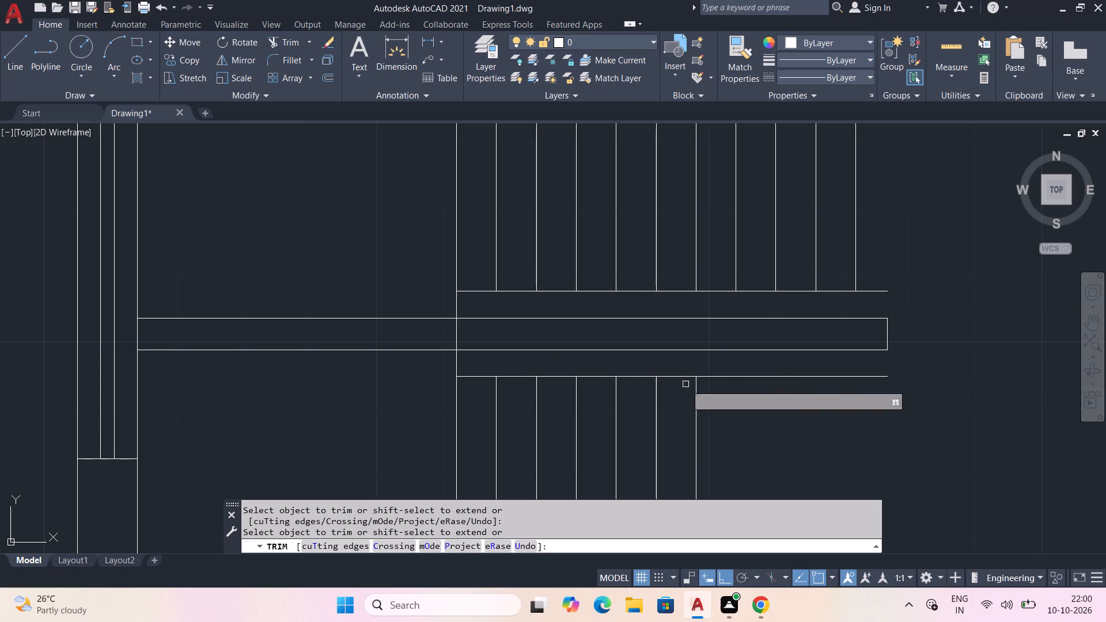
{"action": "key", "text": "Escape"}
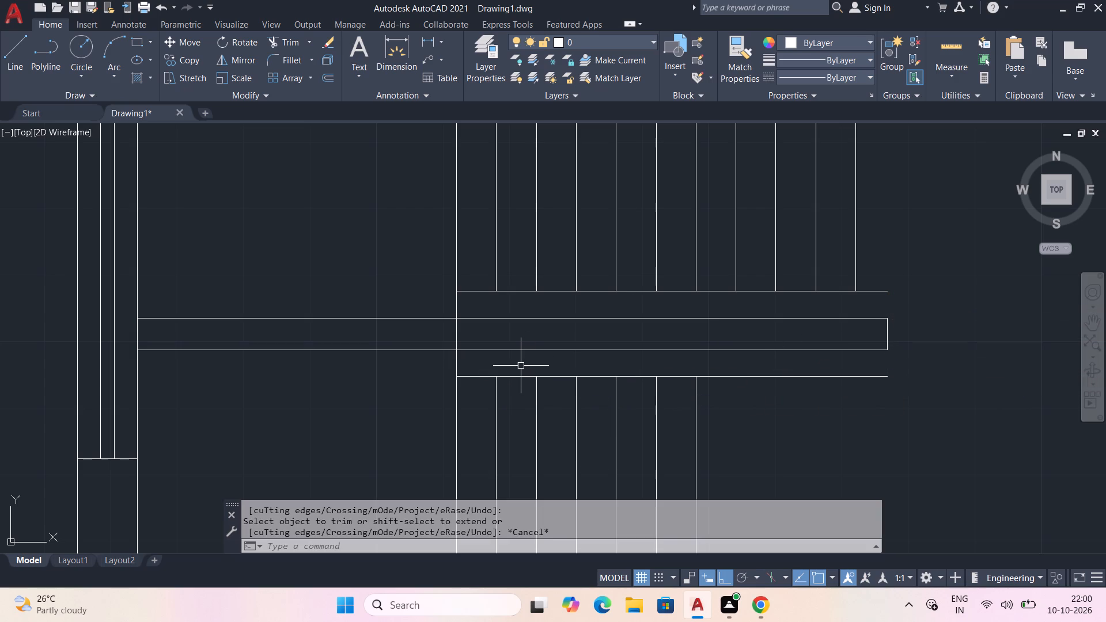
Delete the two original outer flight-separating lines.
{"action": "left_click", "coordinate": [525, 376]}
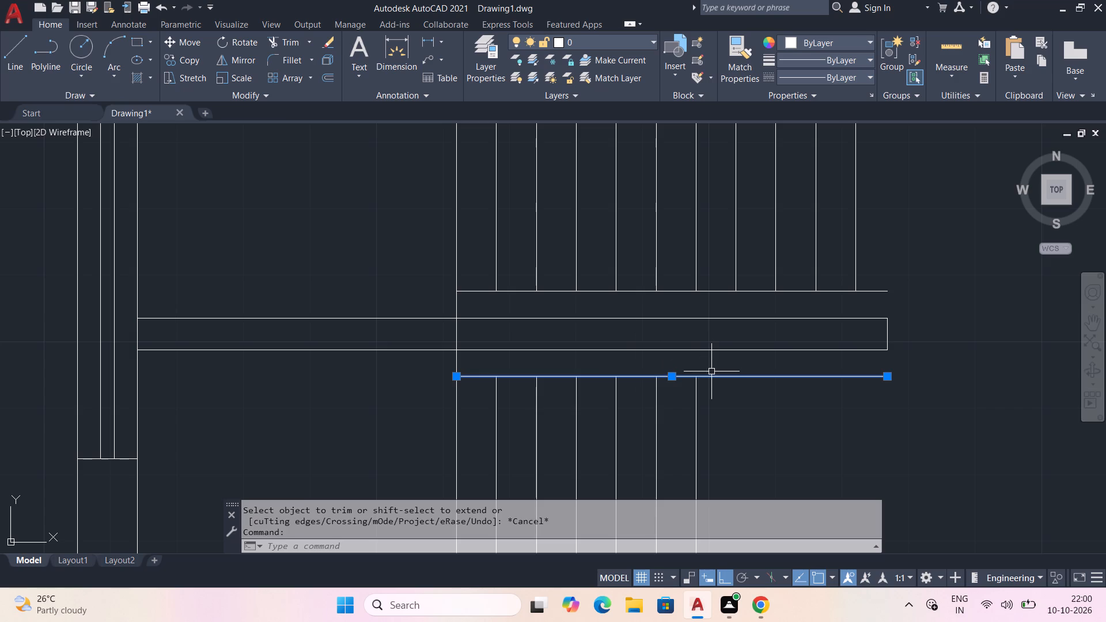
{"action": "key", "text": "Delete"}
{"action": "left_click", "coordinate": [671, 293]}
{"action": "key", "text": "Delete"}
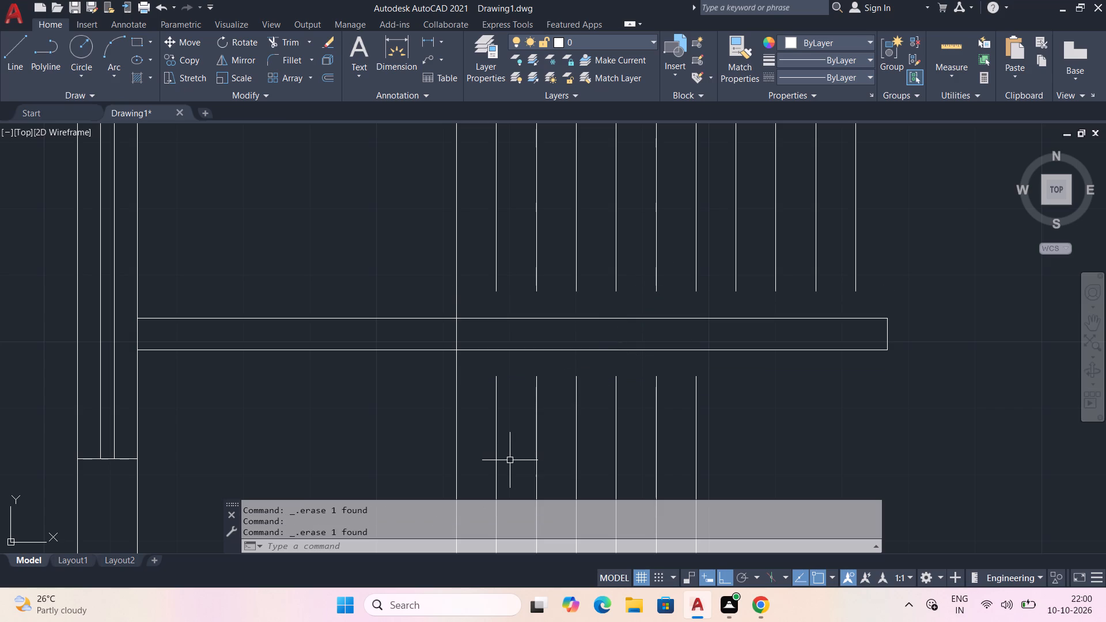
Extend the tread lines of both the south and north flights to the nearest long edge of the divider.
{"action": "type", "text": "EX"}
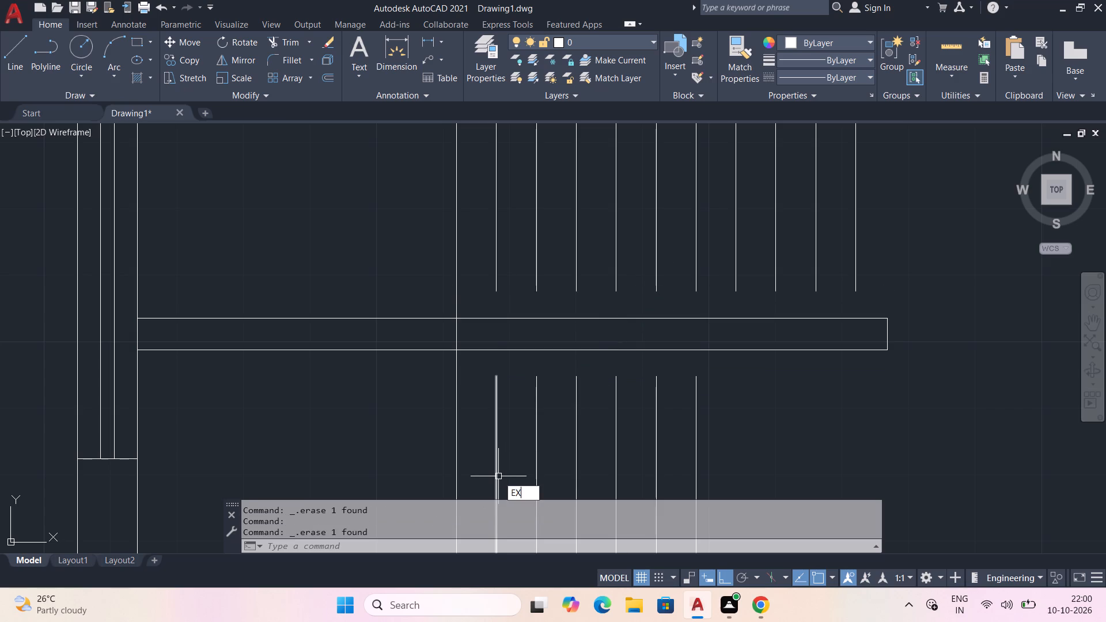
{"action": "key", "text": "space"}
{"action": "left_click_drag", "start_coordinate": [758, 445], "coordinate": [589, 442]}
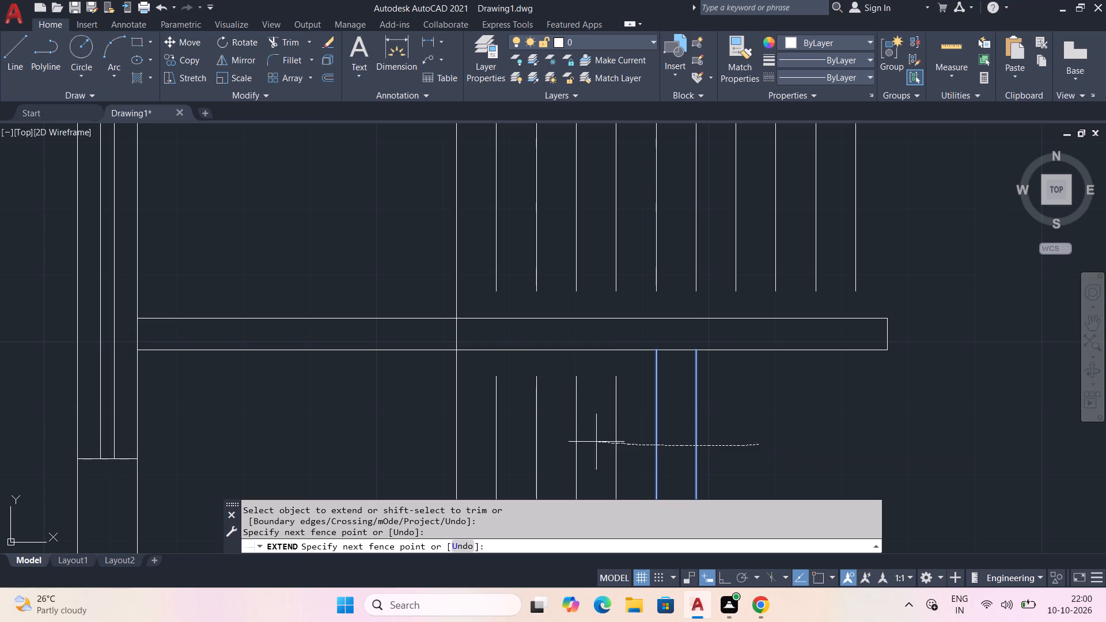
{"action": "left_click_drag", "start_coordinate": [589, 442], "coordinate": [491, 441]}
{"action": "left_click", "coordinate": [491, 441]}
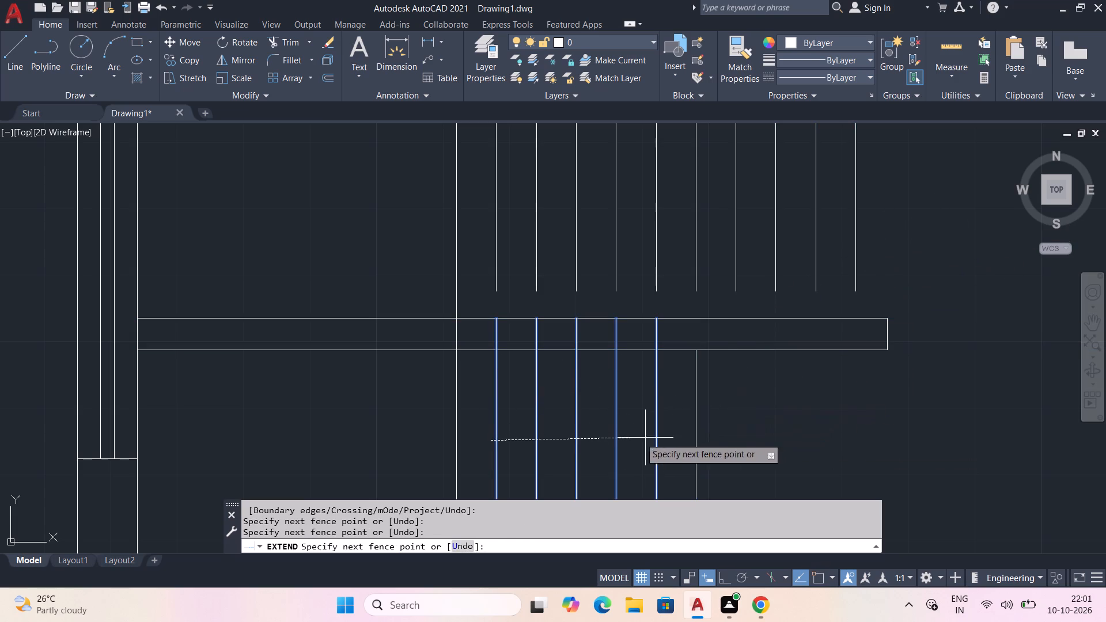
{"action": "left_click", "coordinate": [480, 435]}
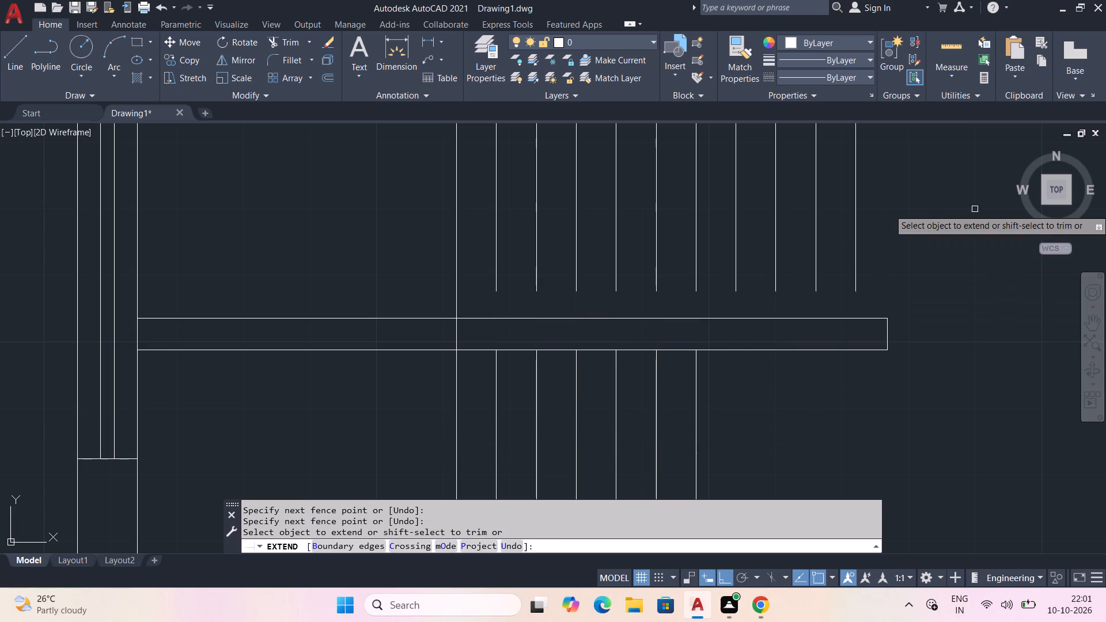
{"action": "left_click_drag", "start_coordinate": [908, 216], "coordinate": [900, 218]}
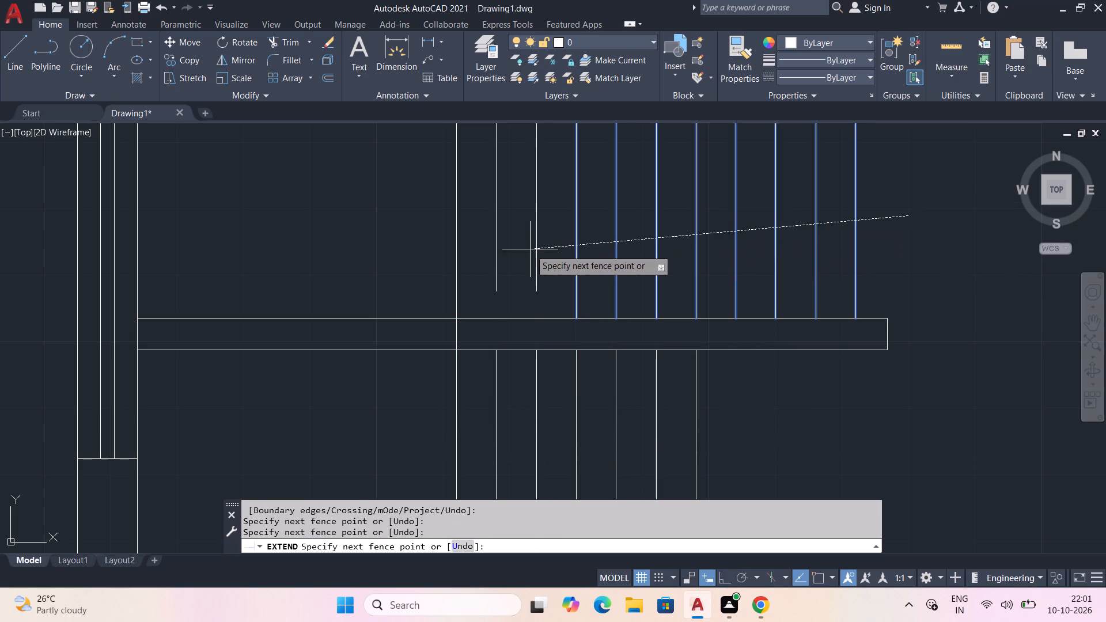
{"action": "left_click", "coordinate": [482, 251]}
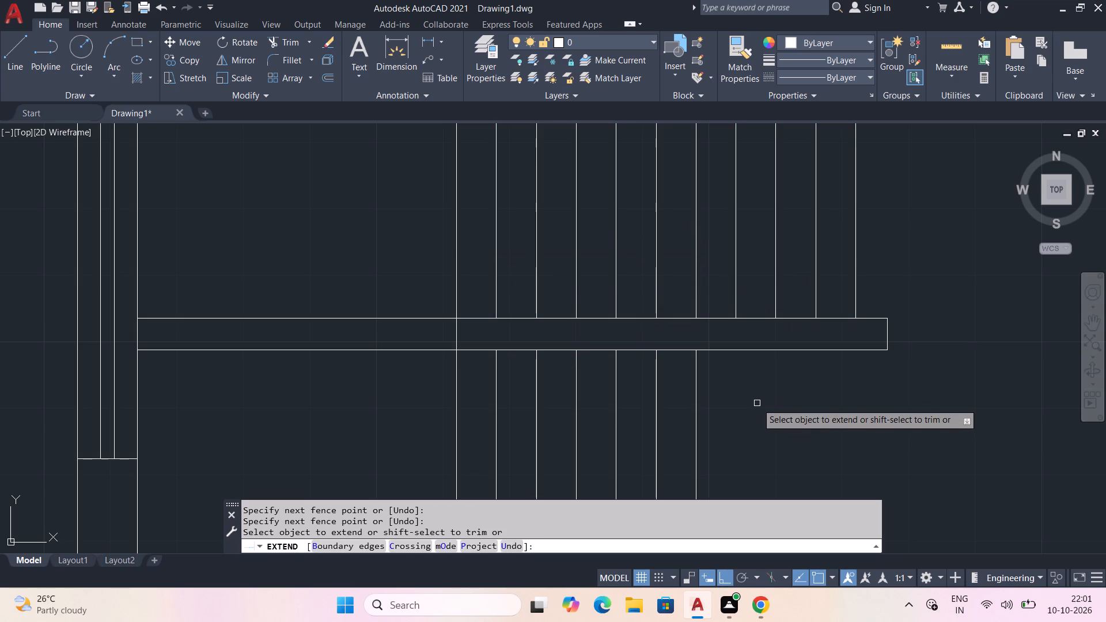
{"action": "key", "text": "Escape"}
Trim the westernmost tread line inside the divider and the divider's long edges west of that tread line.
{"action": "type", "text": "TR"}
{"action": "key", "text": "space"}
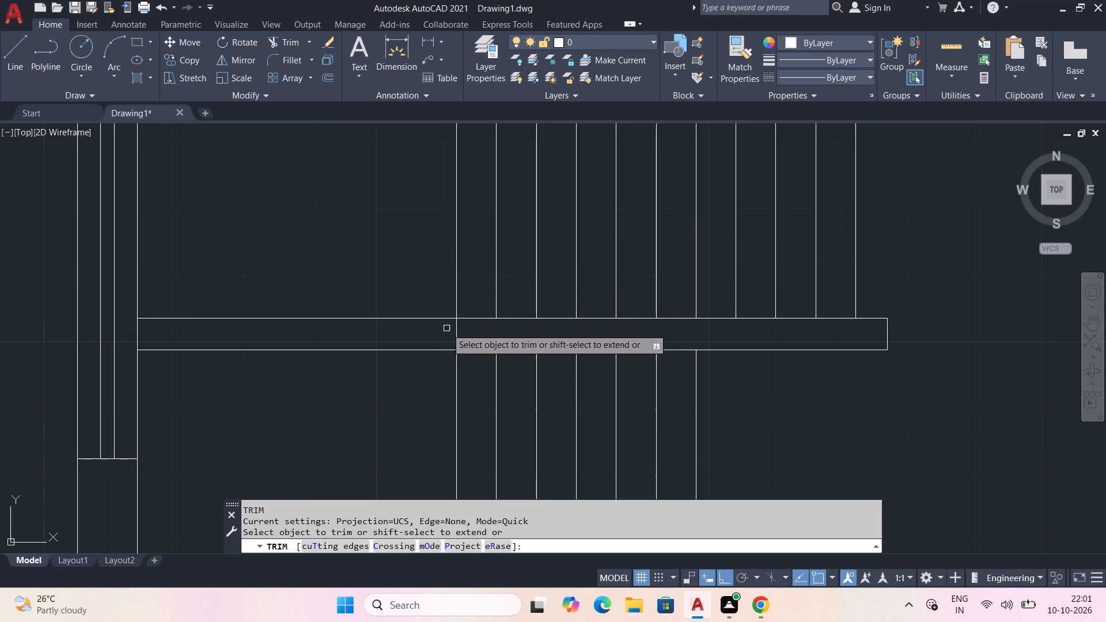
{"action": "left_click", "coordinate": [458, 333]}
{"action": "left_click_drag", "start_coordinate": [412, 299], "coordinate": [403, 379]}
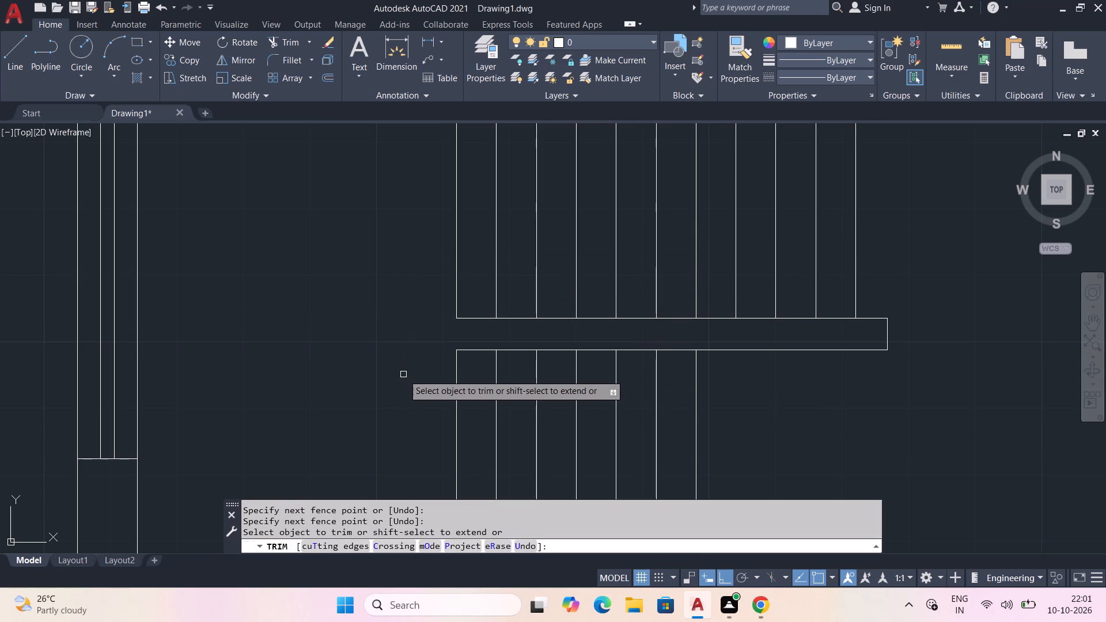
{"action": "key", "text": "Escape"}
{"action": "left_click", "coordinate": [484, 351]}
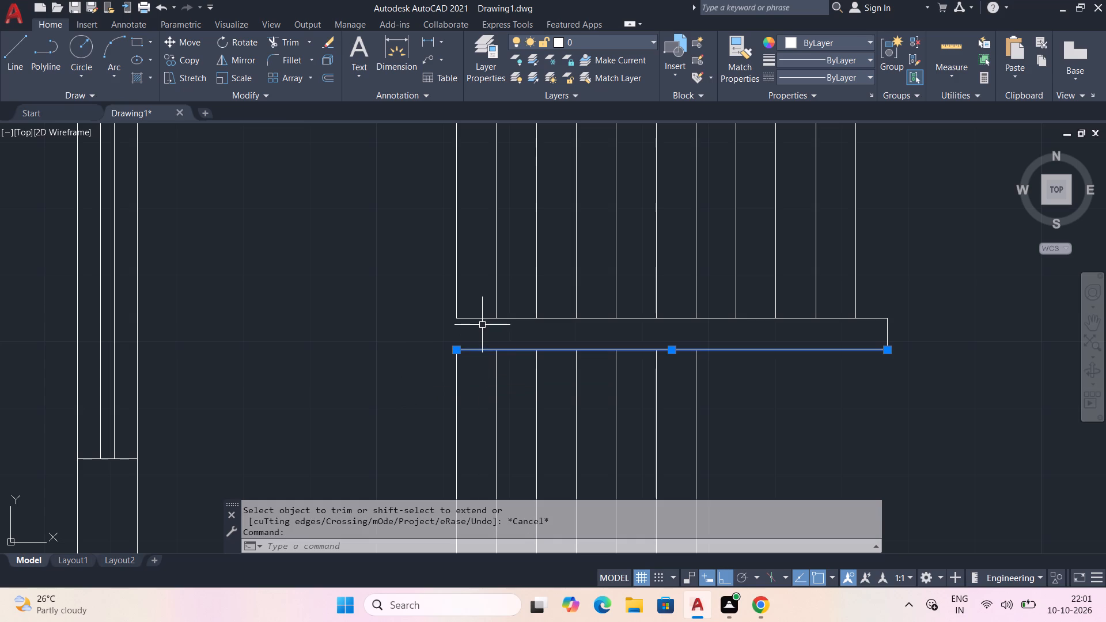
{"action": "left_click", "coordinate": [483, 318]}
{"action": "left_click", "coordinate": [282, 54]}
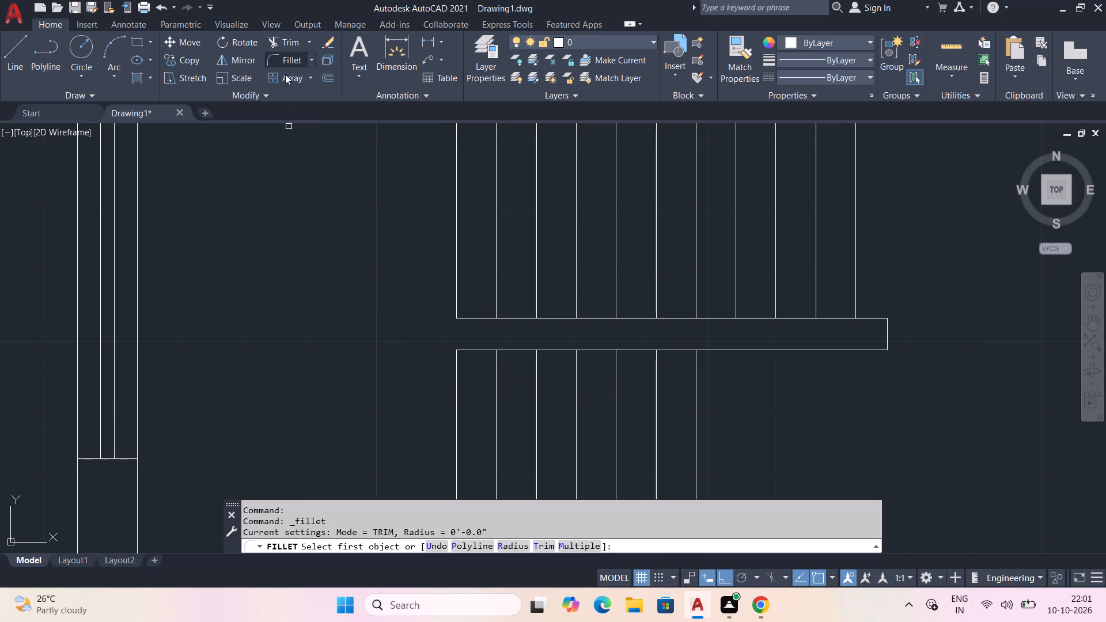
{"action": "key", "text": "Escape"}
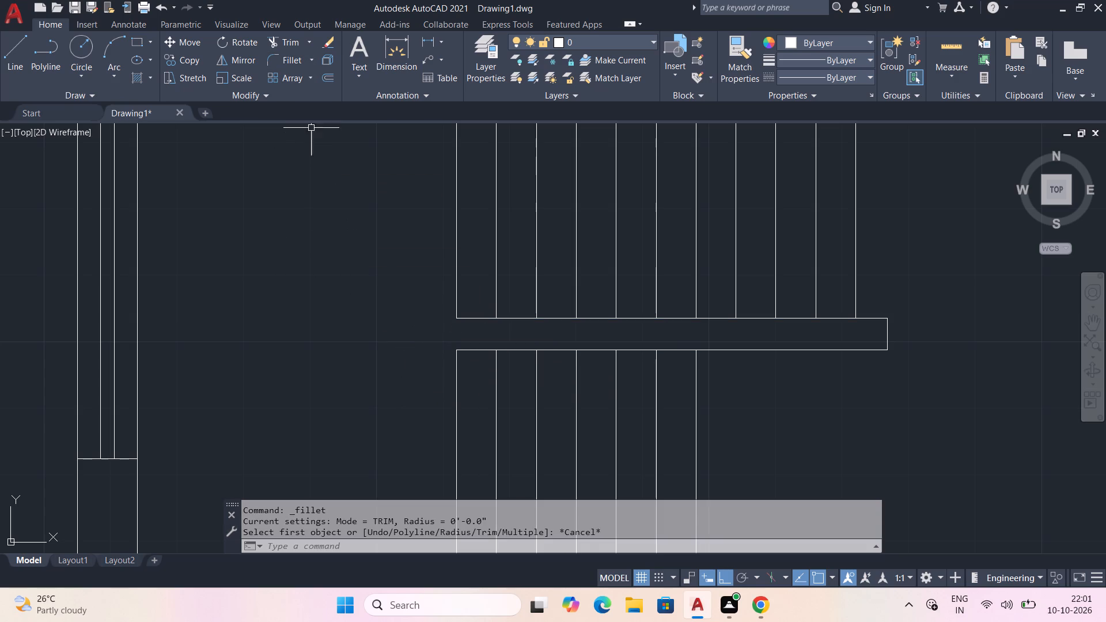
Fillet the divider's two long edges together at their west ends to form a rounded end.
{"action": "left_click", "coordinate": [286, 58]}
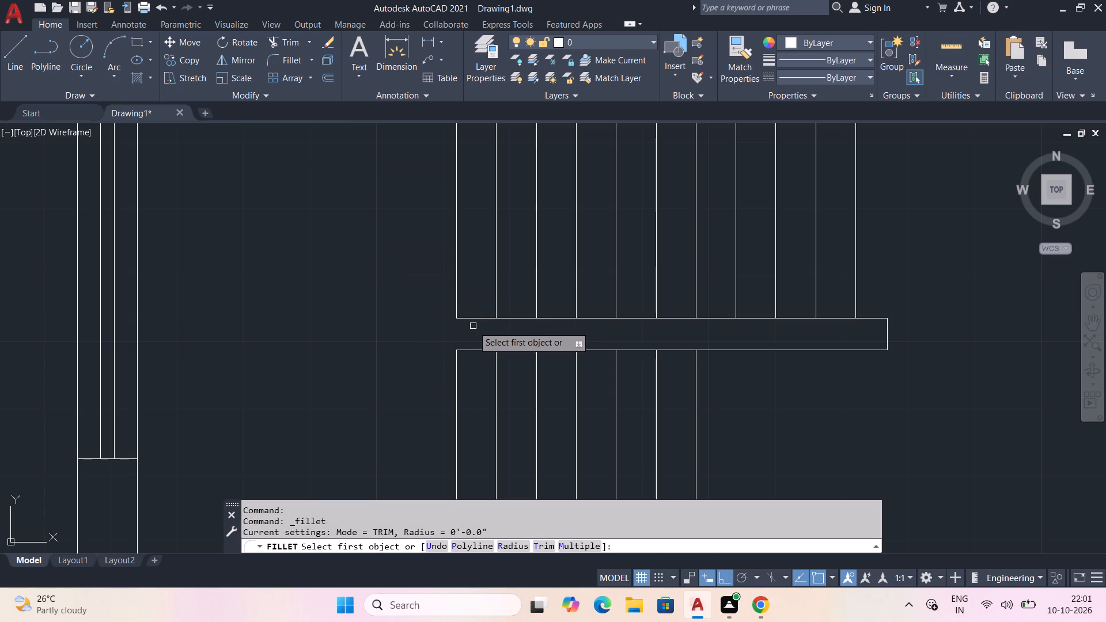
{"action": "left_click", "coordinate": [471, 318]}
{"action": "left_click", "coordinate": [465, 348]}
{"action": "key", "text": "Escape"}
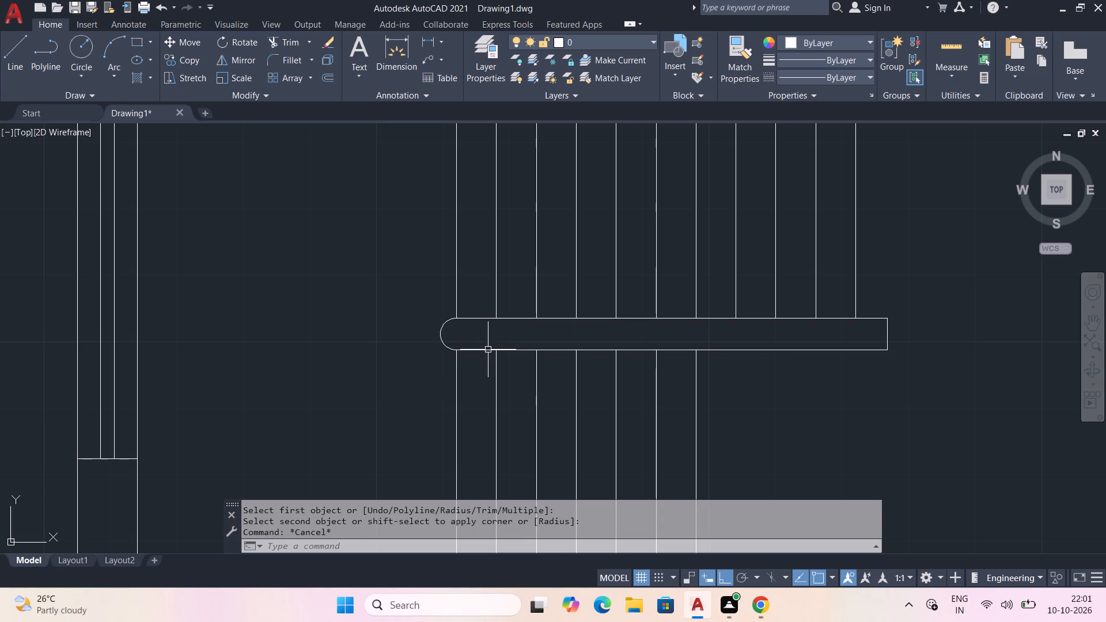
Draw a horizontal line about 3'-9.6" long from the divider's rounded end to the stair room's west wall.
{"action": "scroll", "coordinate": [683, 403], "scroll_direction": "down", "scroll_amount": 1}
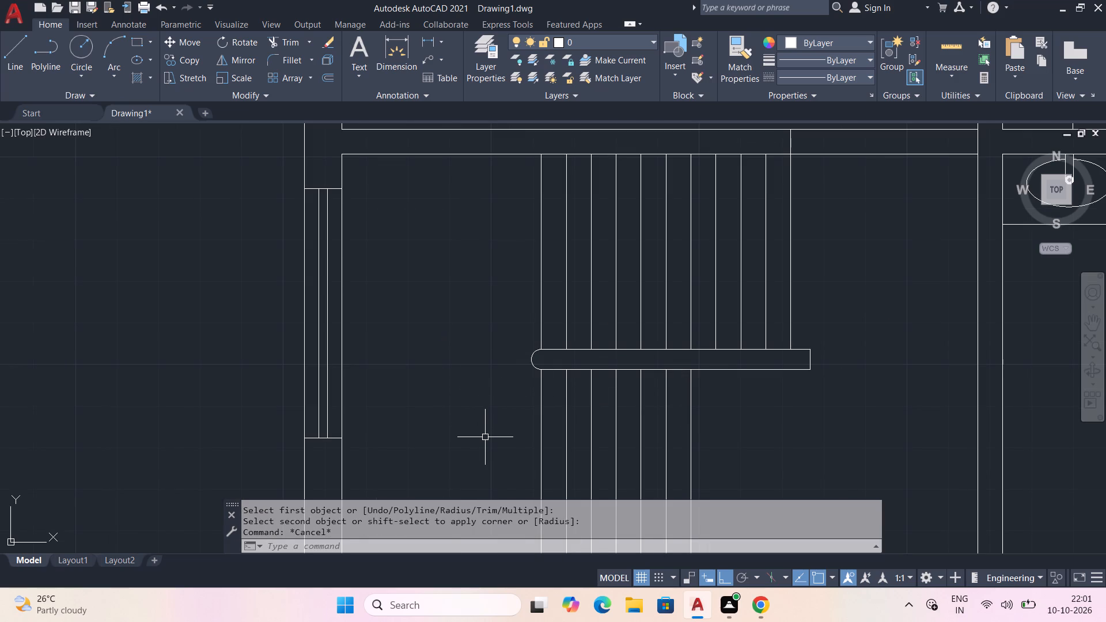
{"action": "middle_click_drag", "start_coordinate": [761, 454], "coordinate": [673, 301]}
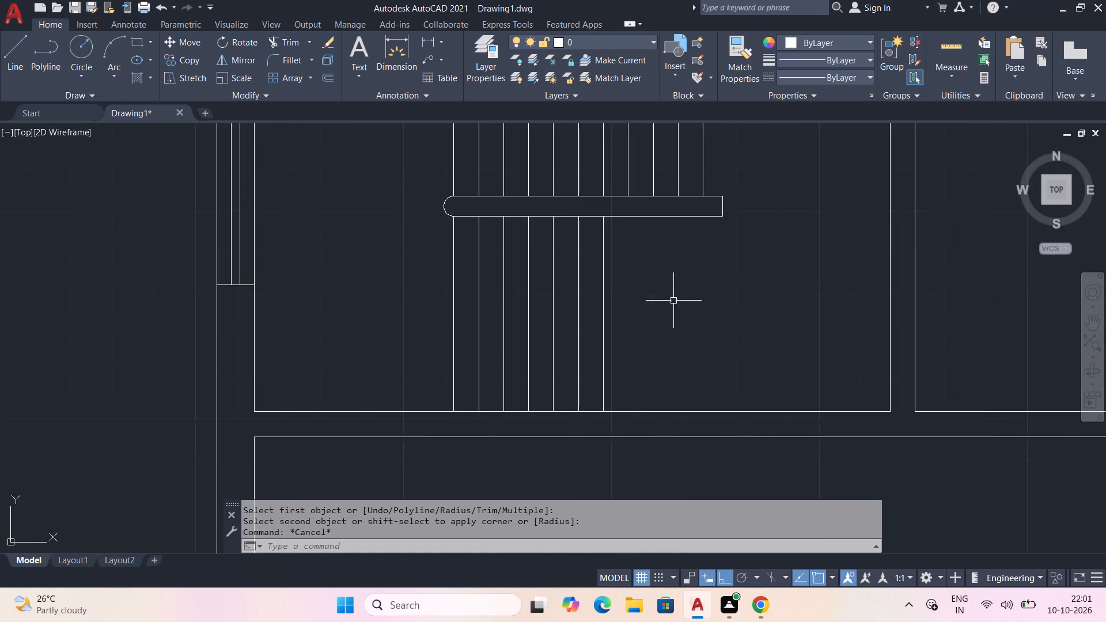
{"action": "scroll", "coordinate": [723, 378], "scroll_direction": "down", "scroll_amount": 2}
{"action": "scroll", "coordinate": [778, 437], "scroll_direction": "down", "scroll_amount": 1}
{"action": "middle_click_drag", "start_coordinate": [778, 437], "coordinate": [714, 420]}
{"action": "middle_click_drag", "start_coordinate": [738, 422], "coordinate": [738, 442]}
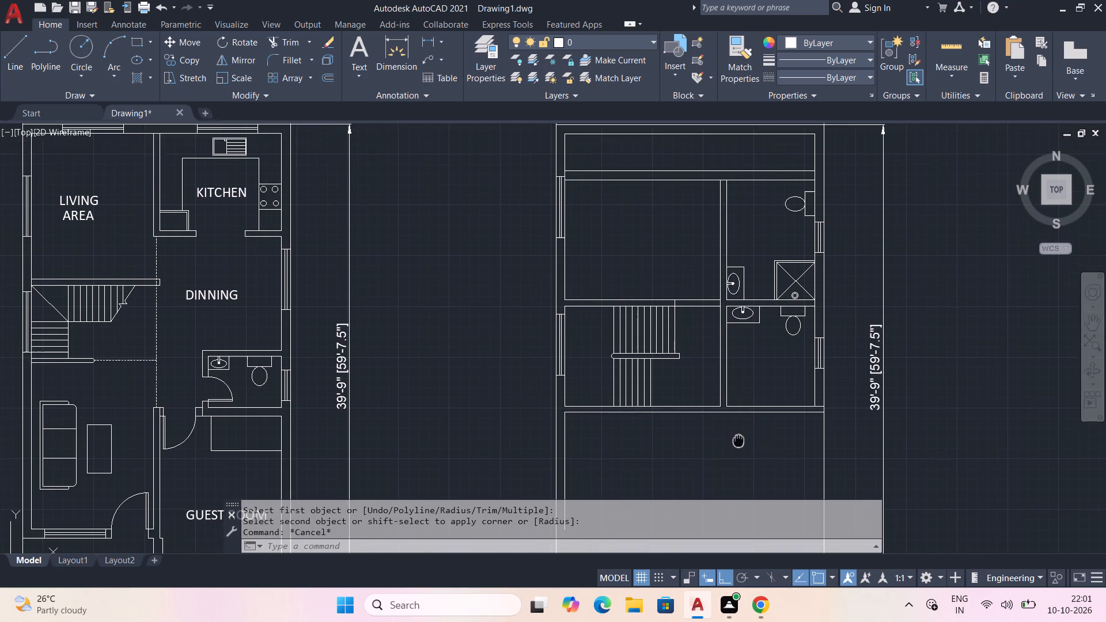
{"action": "middle_click_drag", "start_coordinate": [738, 442], "coordinate": [738, 445]}
{"action": "middle_click_drag", "start_coordinate": [684, 259], "coordinate": [696, 338]}
{"action": "scroll", "coordinate": [692, 309], "scroll_direction": "down", "scroll_amount": 1}
{"action": "scroll", "coordinate": [711, 355], "scroll_direction": "up", "scroll_amount": 2}
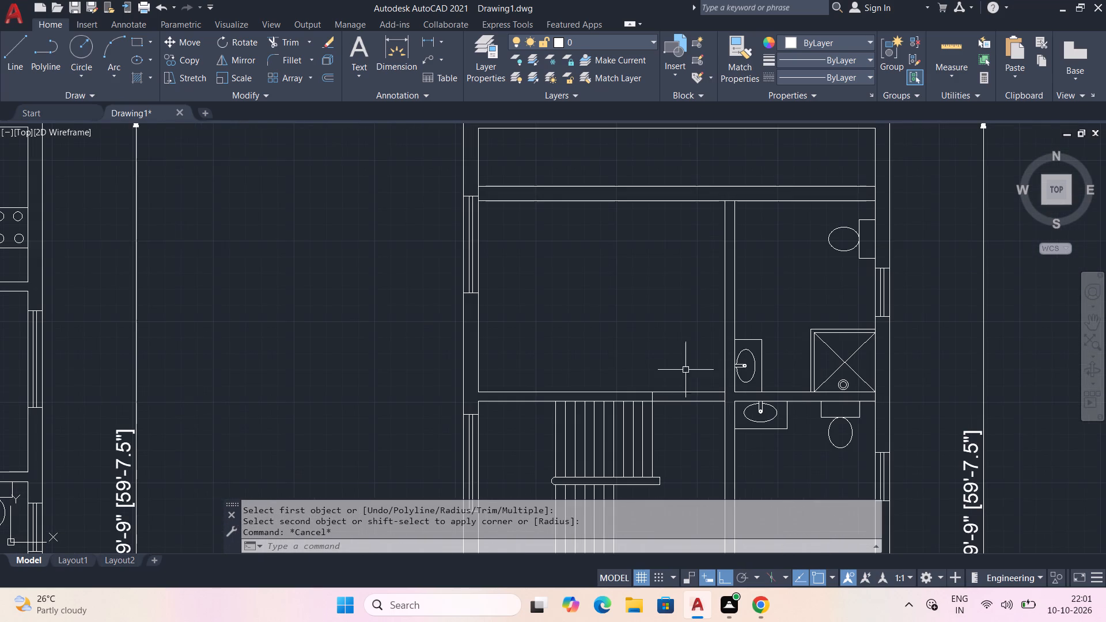
{"action": "middle_click_drag", "start_coordinate": [662, 383], "coordinate": [673, 334]}
{"action": "middle_click_drag", "start_coordinate": [695, 417], "coordinate": [698, 376]}
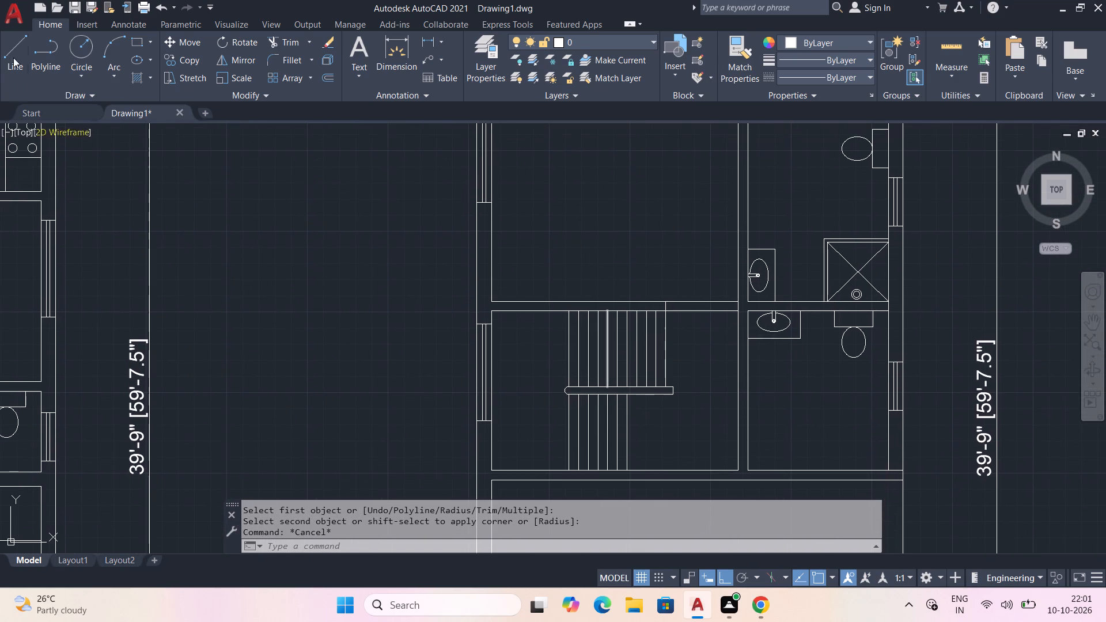
{"action": "left_click", "coordinate": [9, 48]}
{"action": "scroll", "coordinate": [507, 359], "scroll_direction": "up", "scroll_amount": 2}
{"action": "scroll", "coordinate": [586, 423], "scroll_direction": "up", "scroll_amount": 1}
{"action": "middle_click_drag", "start_coordinate": [586, 420], "coordinate": [566, 310]}
{"action": "left_click", "coordinate": [657, 342]}
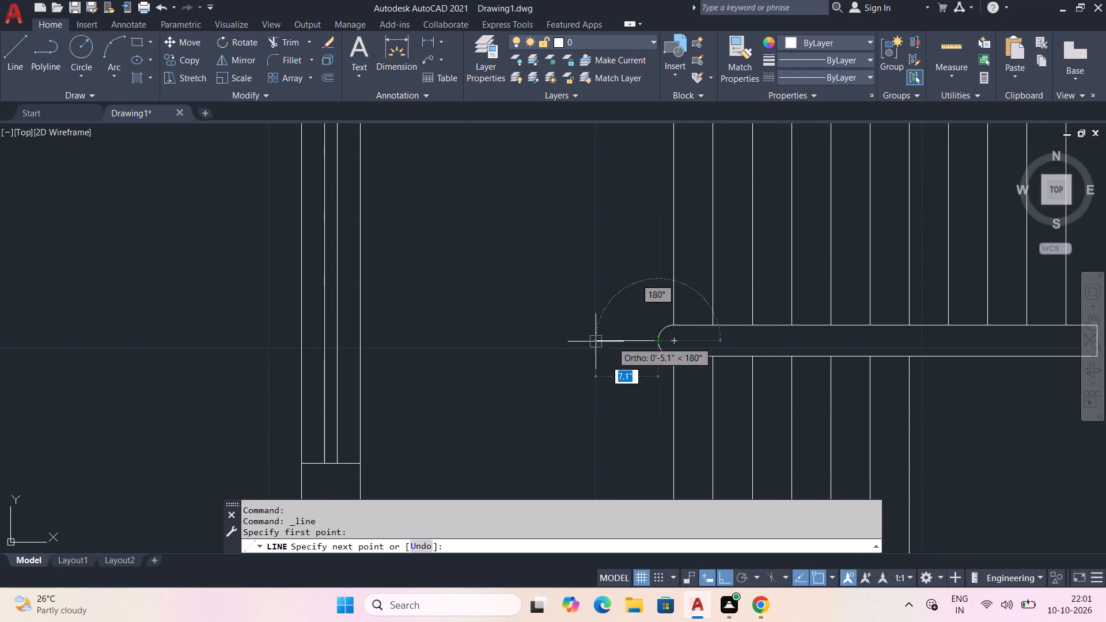
{"action": "left_click", "coordinate": [359, 336]}
{"action": "key", "text": "space"}
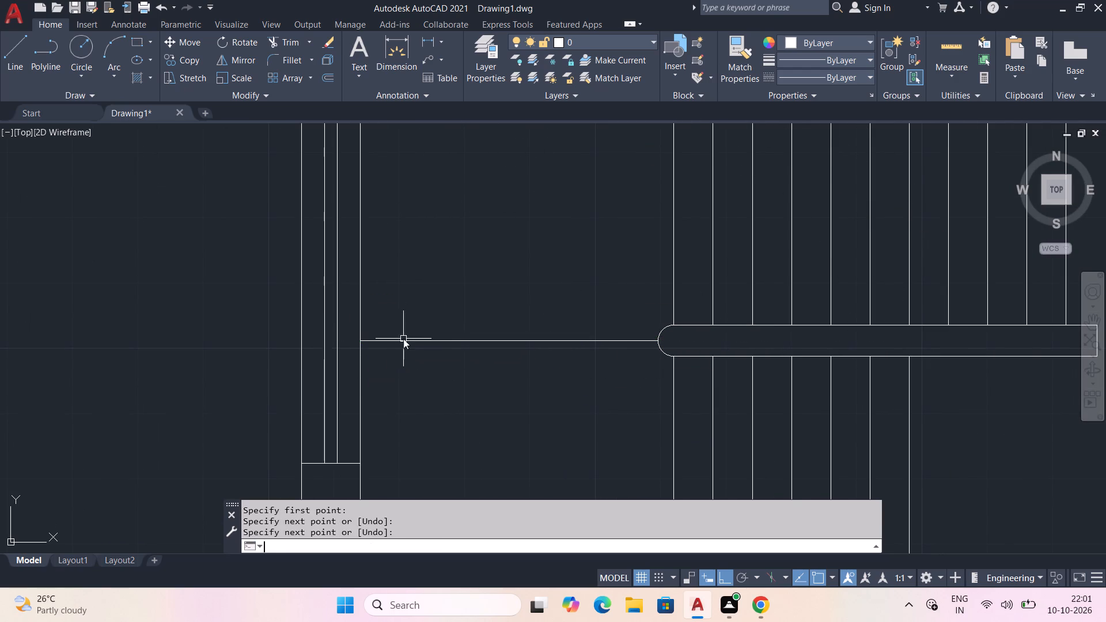
Draw two diagonal winder lines from the divider's rounded end to the stair room's northwest and southwest corners.
{"action": "key", "text": "space"}
{"action": "left_click", "coordinate": [657, 342]}
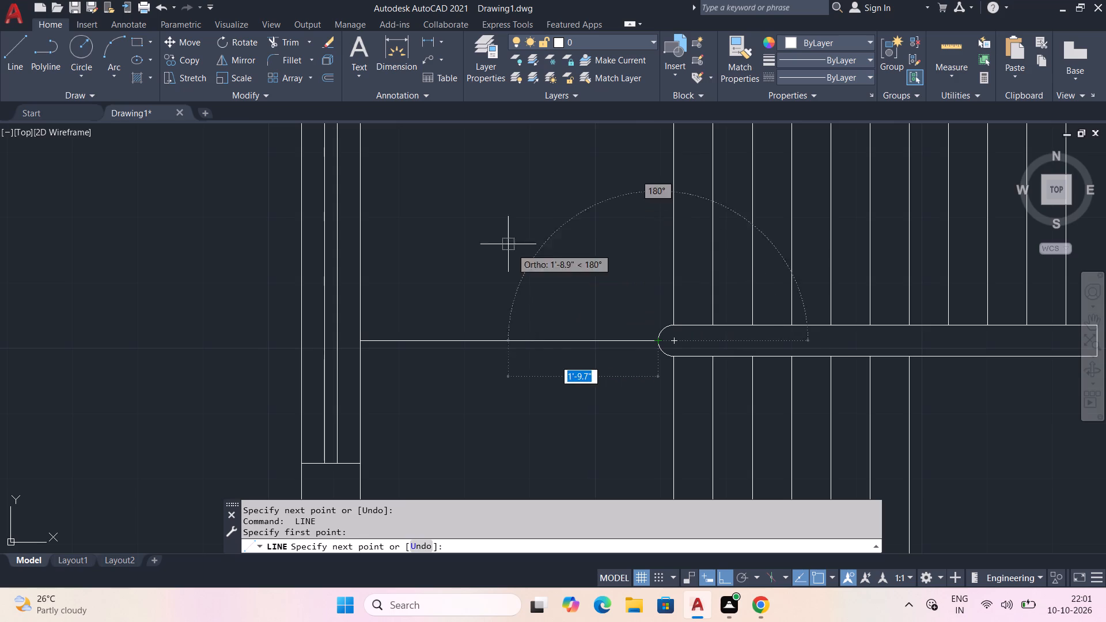
{"action": "middle_click_drag", "start_coordinate": [497, 217], "coordinate": [541, 350]}
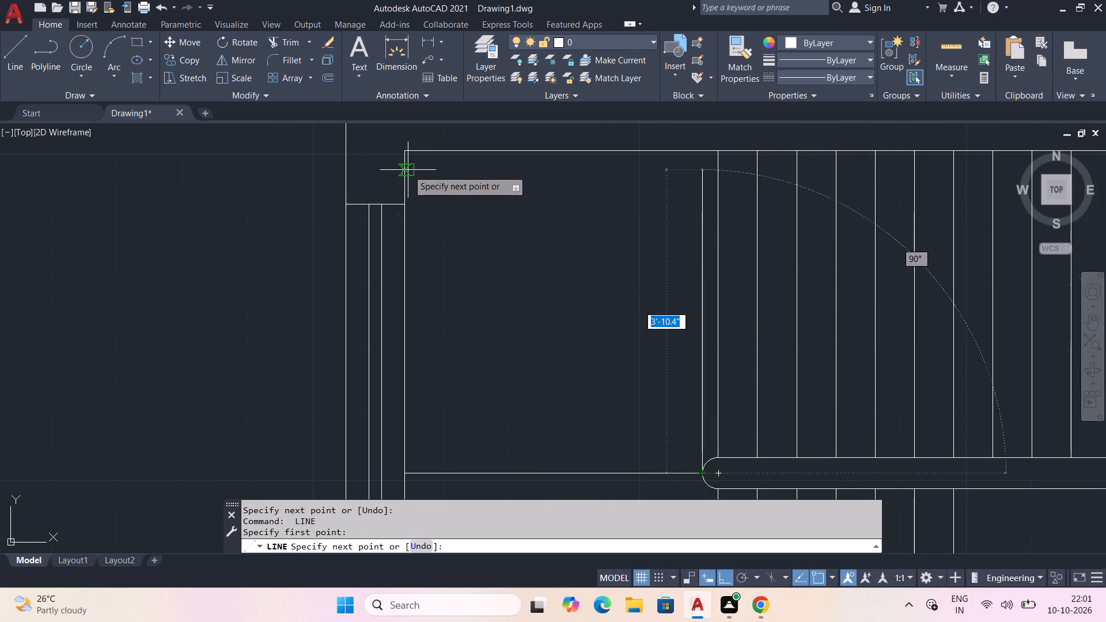
{"action": "left_click", "coordinate": [406, 152]}
{"action": "key", "text": "space"}
{"action": "middle_click_drag", "start_coordinate": [544, 366], "coordinate": [533, 196]}
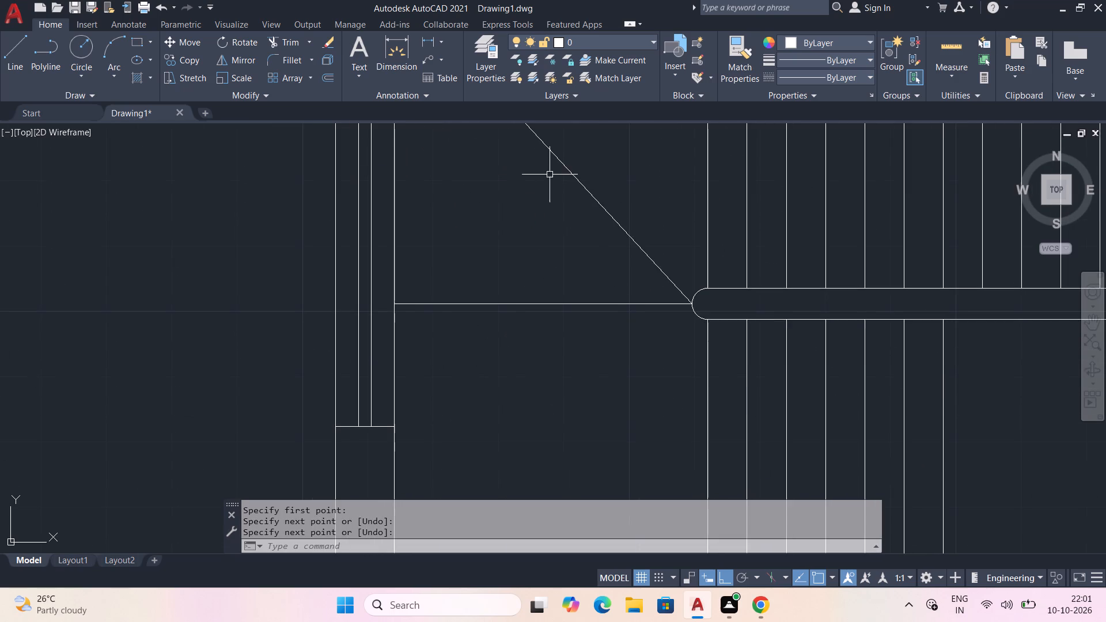
{"action": "key", "text": "space"}
{"action": "left_click", "coordinate": [691, 305]}
{"action": "middle_click_drag", "start_coordinate": [597, 403], "coordinate": [594, 354]}
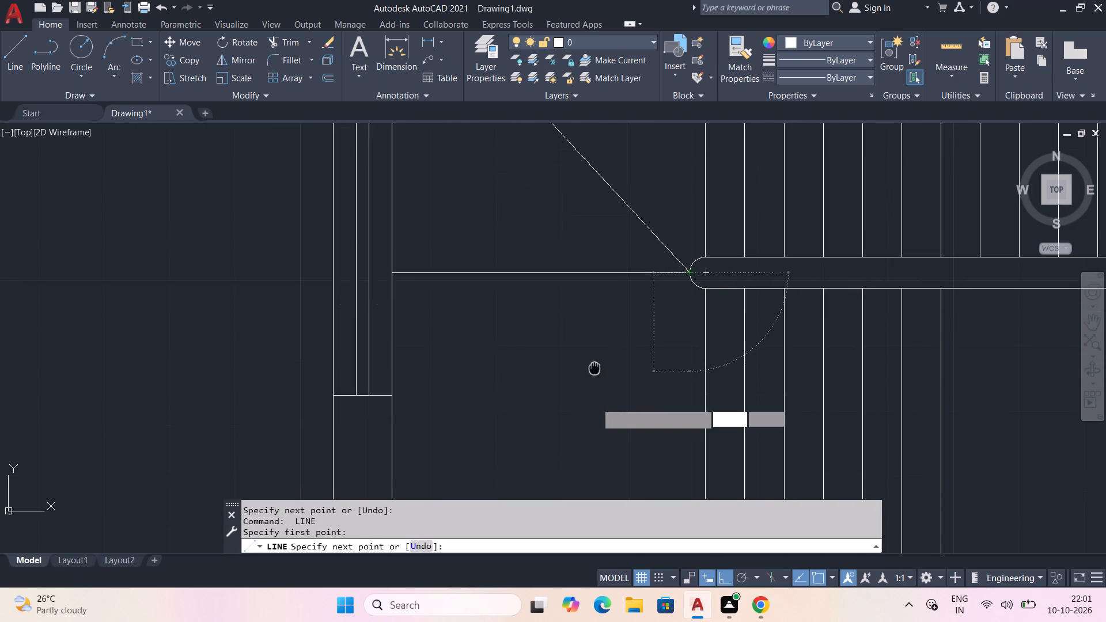
{"action": "middle_click_drag", "start_coordinate": [594, 354], "coordinate": [711, 84]}
{"action": "left_click", "coordinate": [512, 307]}
{"action": "key", "text": "space"}
Move the stair room's west window south, from a point on its inner edge to the west end of the horizontal landing line.
{"action": "middle_click_drag", "start_coordinate": [639, 234], "coordinate": [613, 361]}
{"action": "scroll", "coordinate": [509, 250], "scroll_direction": "down", "scroll_amount": 2}
{"action": "middle_click_drag", "start_coordinate": [527, 225], "coordinate": [525, 322]}
{"action": "scroll", "coordinate": [498, 255], "scroll_direction": "up", "scroll_amount": 2}
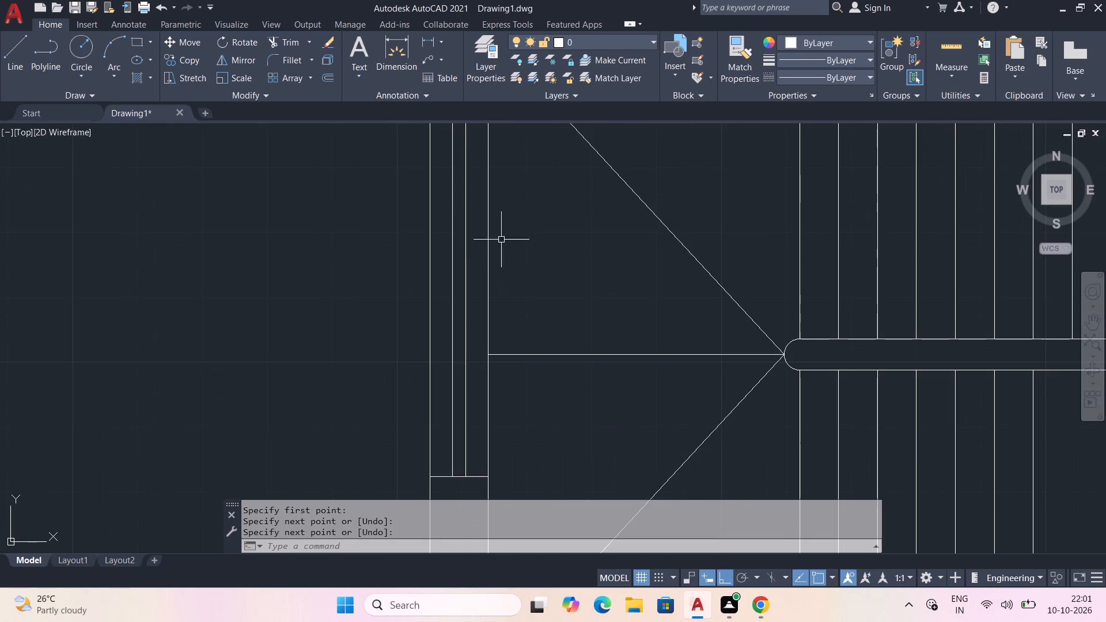
{"action": "scroll", "coordinate": [481, 200], "scroll_direction": "down", "scroll_amount": 1}
{"action": "middle_click_drag", "start_coordinate": [485, 218], "coordinate": [499, 270]}
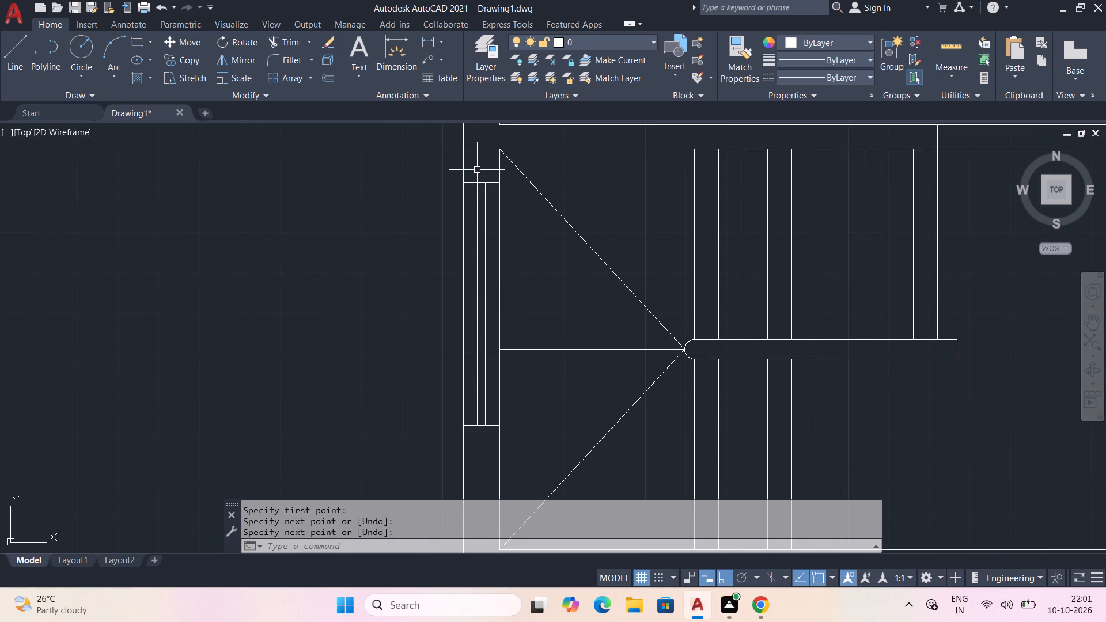
{"action": "left_click_drag", "start_coordinate": [477, 175], "coordinate": [479, 186]}
{"action": "left_click", "coordinate": [478, 279]}
{"action": "left_click_drag", "start_coordinate": [488, 285], "coordinate": [477, 285]}
{"action": "left_click", "coordinate": [467, 285]}
{"action": "double_click", "coordinate": [477, 285]}
{"action": "left_click", "coordinate": [475, 294]}
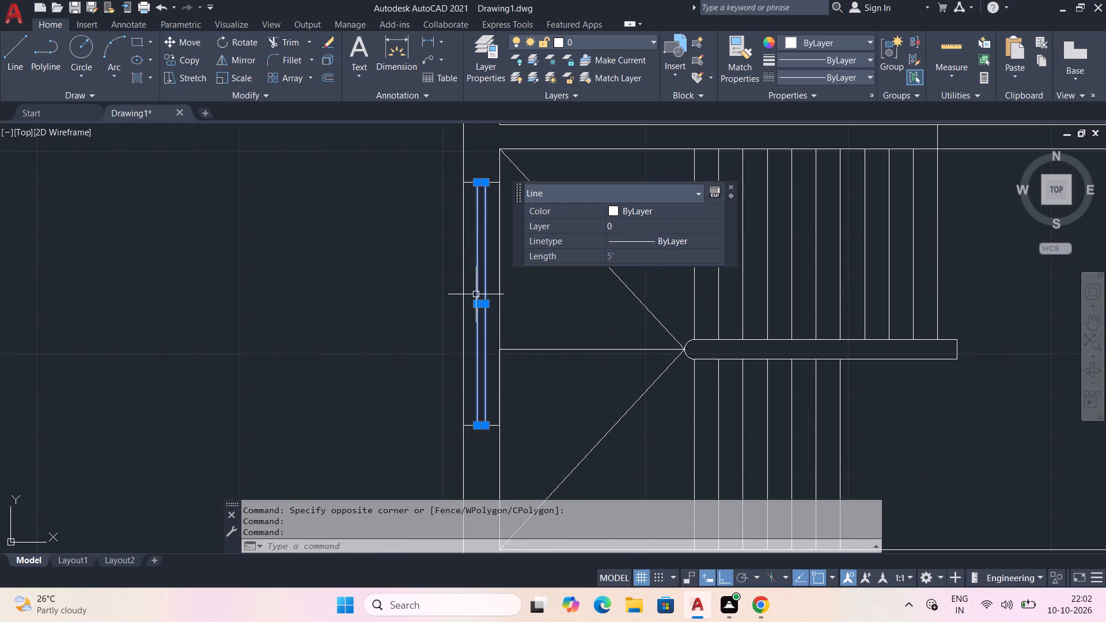
{"action": "left_click", "coordinate": [461, 294]}
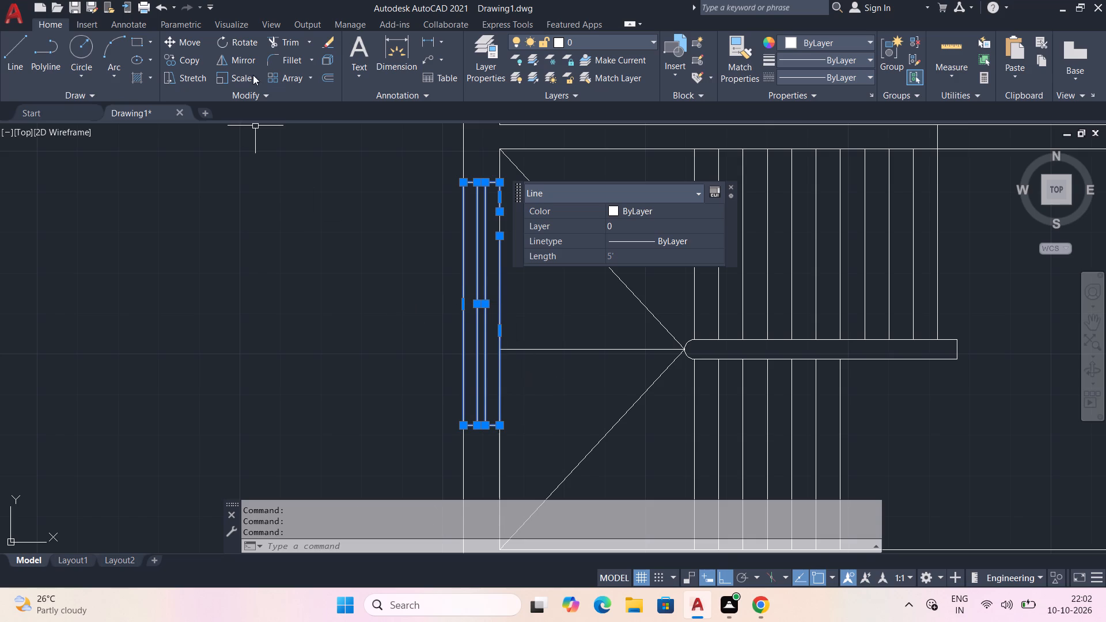
{"action": "left_click", "coordinate": [197, 39]}
{"action": "scroll", "coordinate": [532, 262], "scroll_direction": "up", "scroll_amount": 1}
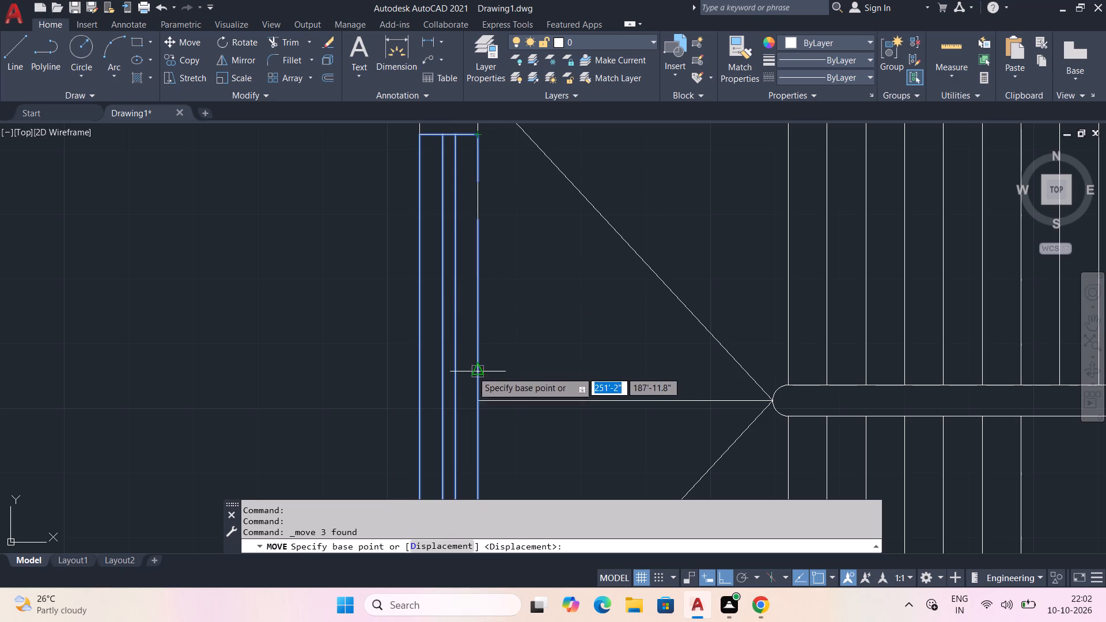
{"action": "scroll", "coordinate": [476, 368], "scroll_direction": "up", "scroll_amount": 2}
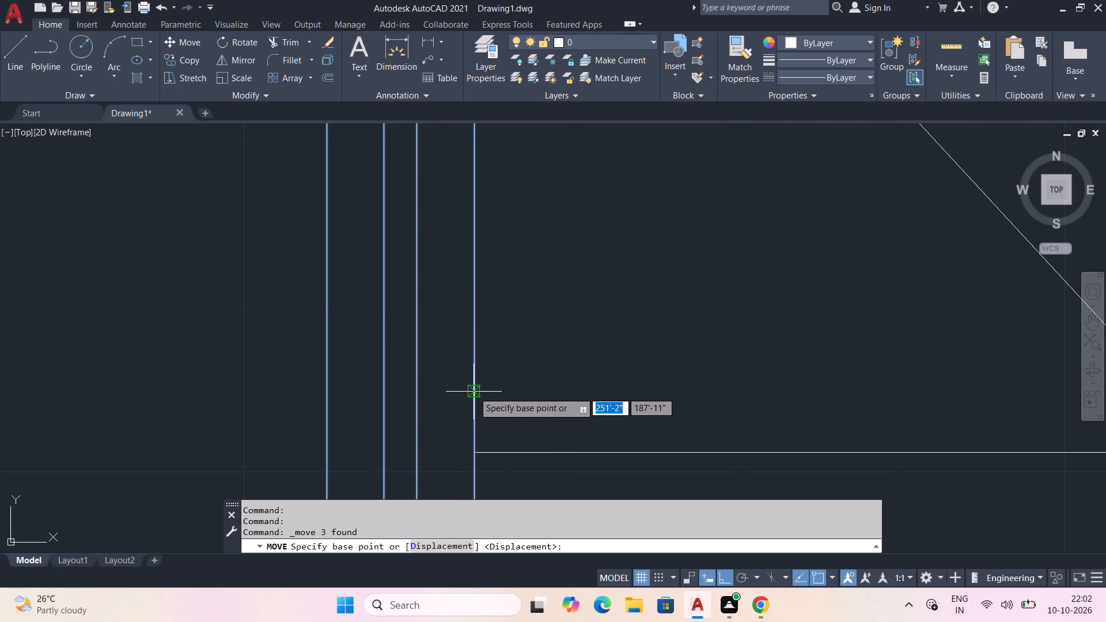
{"action": "left_click", "coordinate": [474, 375]}
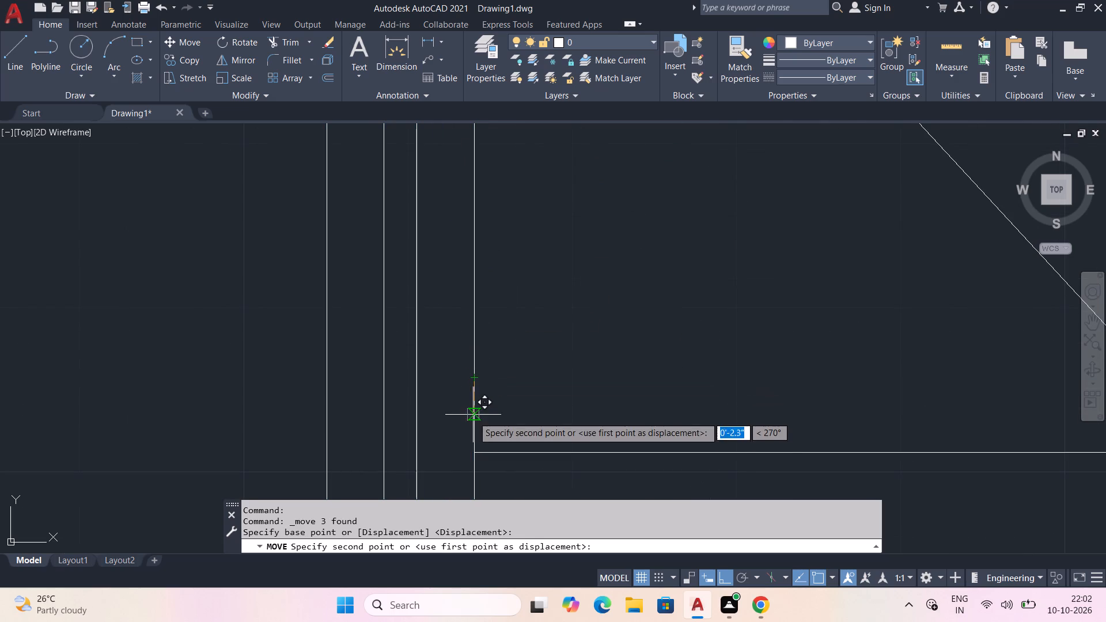
{"action": "left_click", "coordinate": [474, 450]}
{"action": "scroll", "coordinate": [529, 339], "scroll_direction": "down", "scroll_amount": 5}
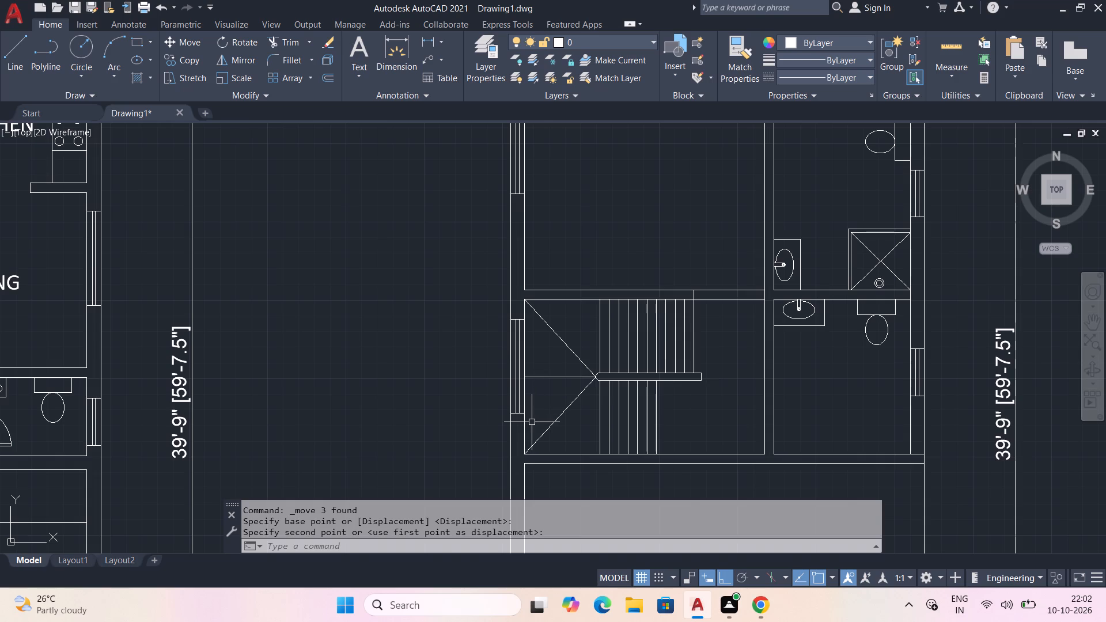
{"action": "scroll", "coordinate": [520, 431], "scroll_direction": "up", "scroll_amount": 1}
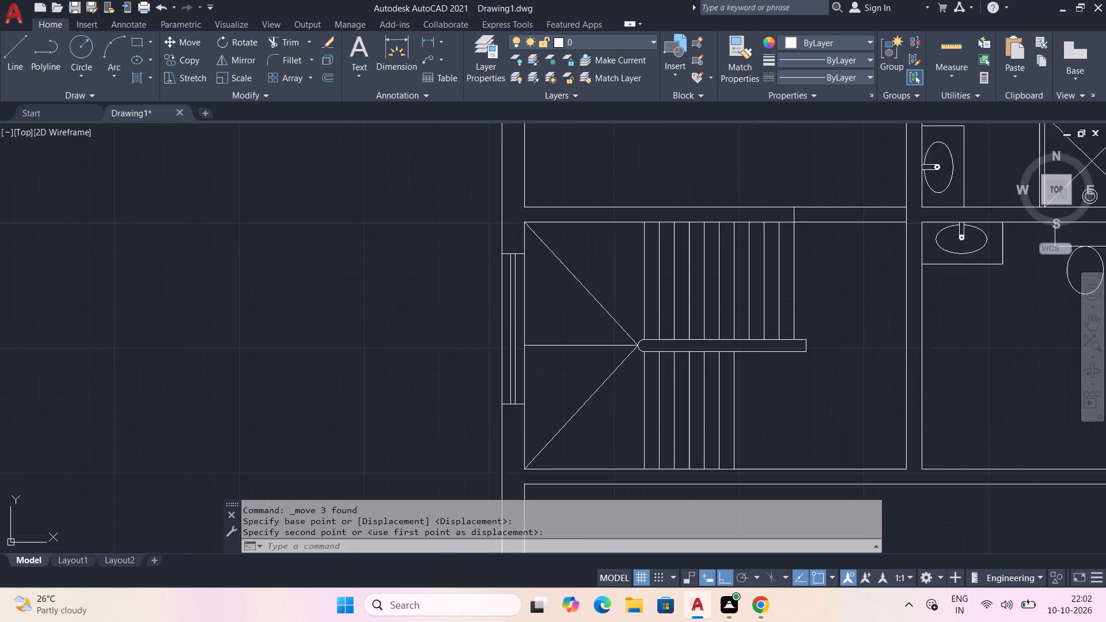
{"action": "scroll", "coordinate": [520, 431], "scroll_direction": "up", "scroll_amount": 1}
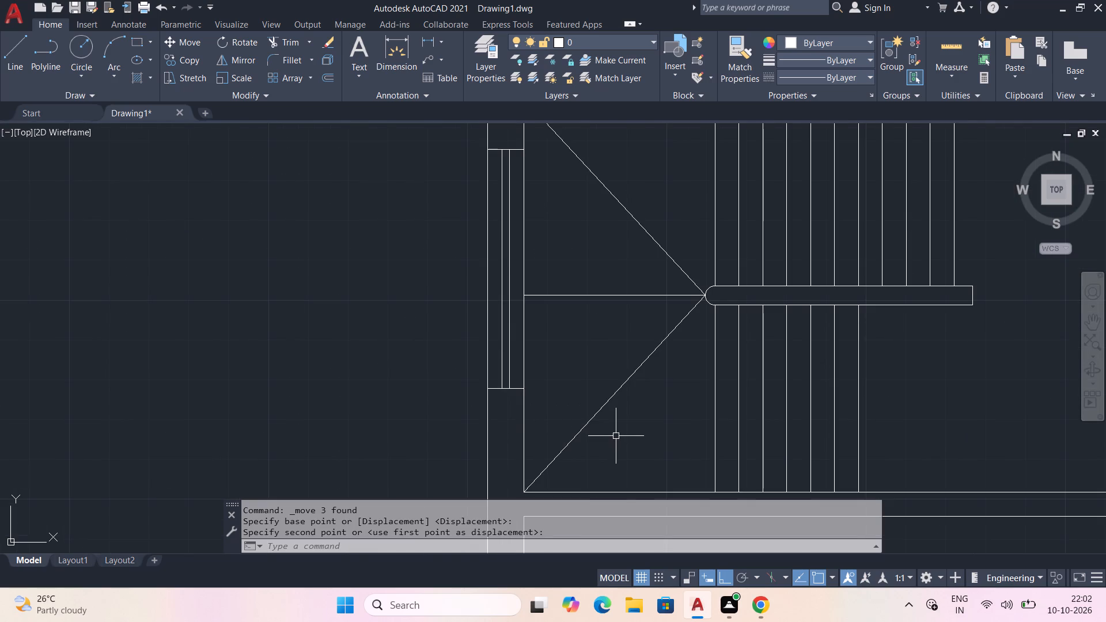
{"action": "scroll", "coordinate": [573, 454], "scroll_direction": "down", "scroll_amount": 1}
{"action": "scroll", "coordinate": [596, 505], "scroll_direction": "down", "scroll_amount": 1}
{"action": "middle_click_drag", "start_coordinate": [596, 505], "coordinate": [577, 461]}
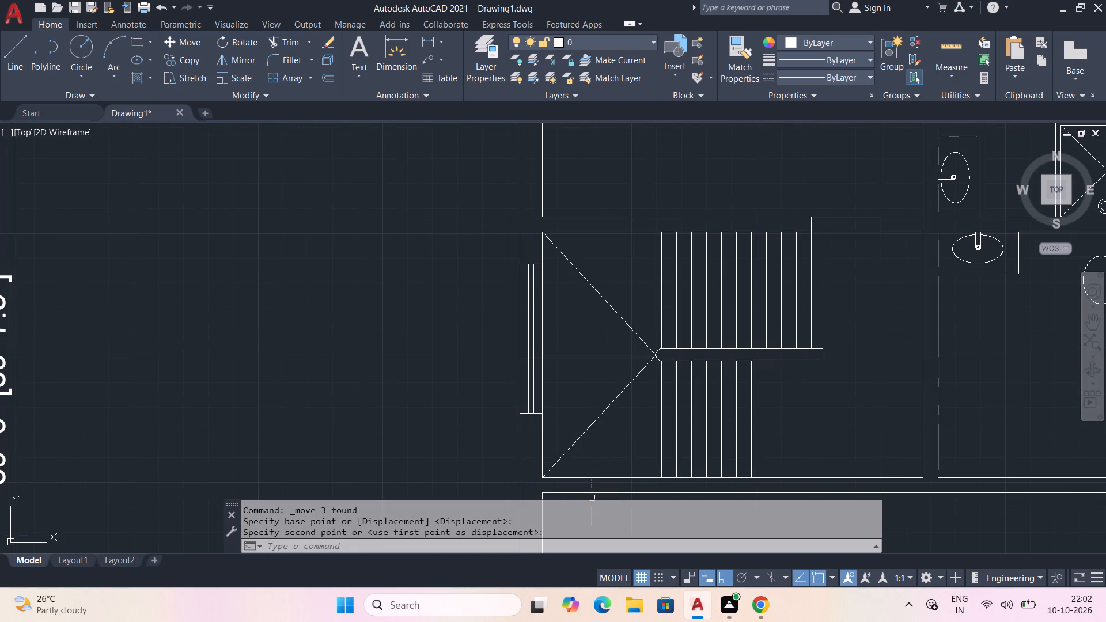
Move the west window of the room north of the stairs further south along its wall, from its southeast corner.
{"action": "middle_click_drag", "start_coordinate": [577, 461], "coordinate": [491, 307]}
{"action": "scroll", "coordinate": [839, 324], "scroll_direction": "down", "scroll_amount": 1}
{"action": "middle_click_drag", "start_coordinate": [839, 324], "coordinate": [695, 321]}
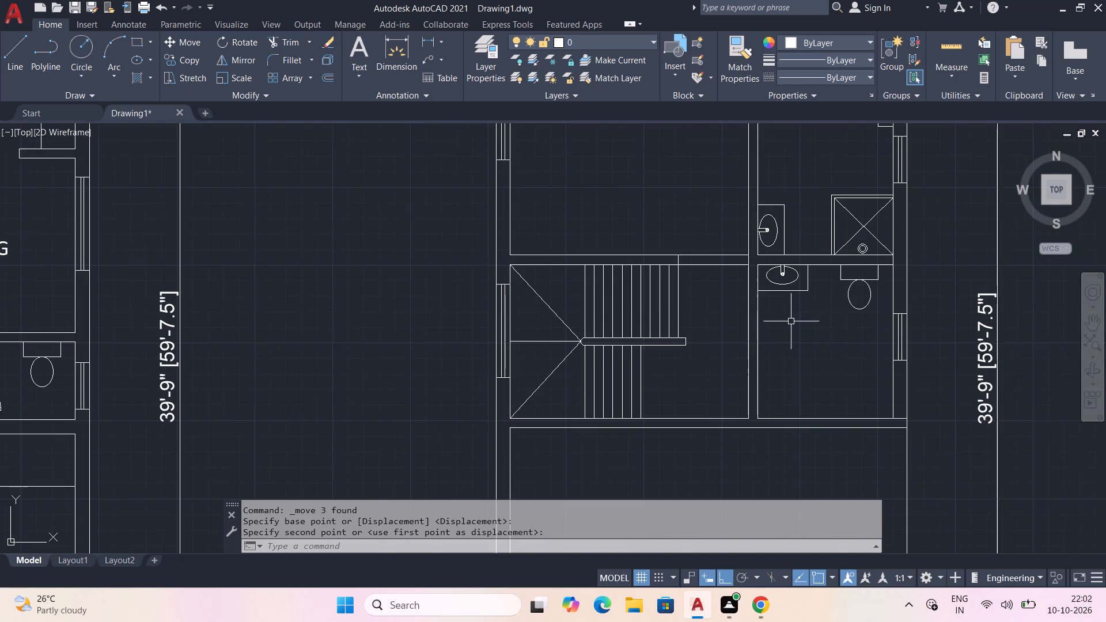
{"action": "scroll", "coordinate": [805, 321], "scroll_direction": "down", "scroll_amount": 2}
{"action": "middle_click_drag", "start_coordinate": [800, 326], "coordinate": [787, 328]}
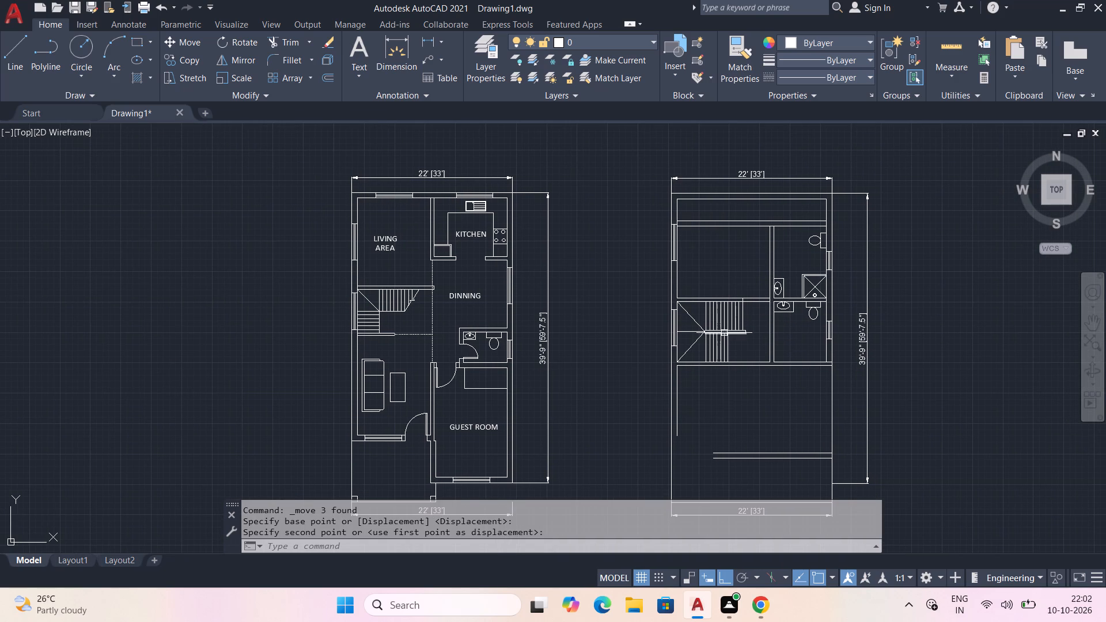
{"action": "scroll", "coordinate": [669, 242], "scroll_direction": "up", "scroll_amount": 2}
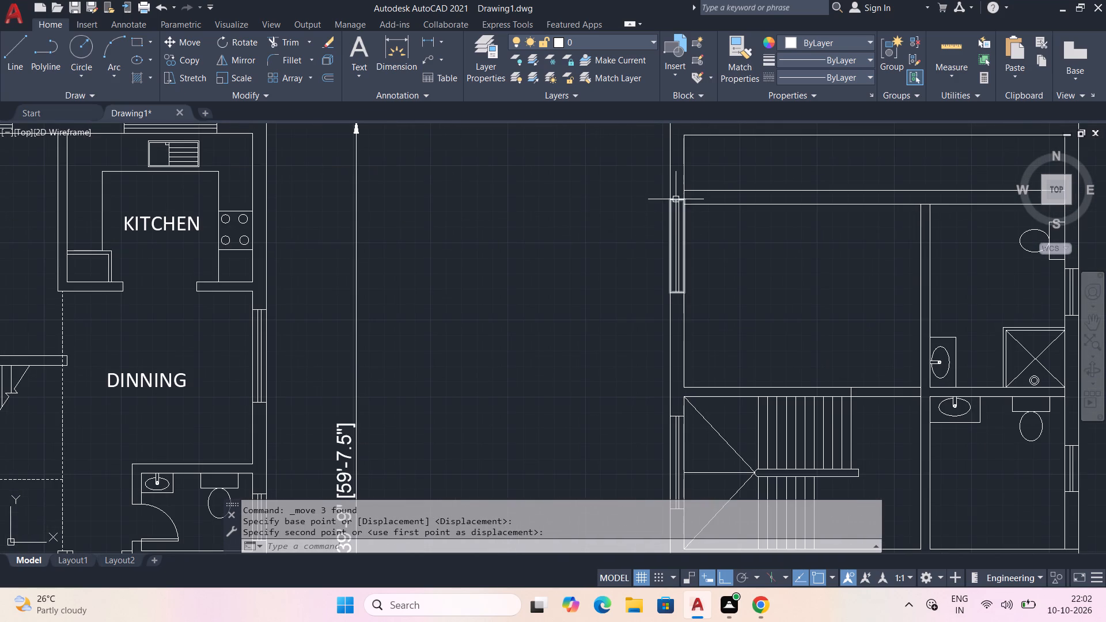
{"action": "scroll", "coordinate": [676, 196], "scroll_direction": "up", "scroll_amount": 2}
{"action": "left_click_drag", "start_coordinate": [676, 199], "coordinate": [676, 209]}
{"action": "left_click", "coordinate": [669, 301]}
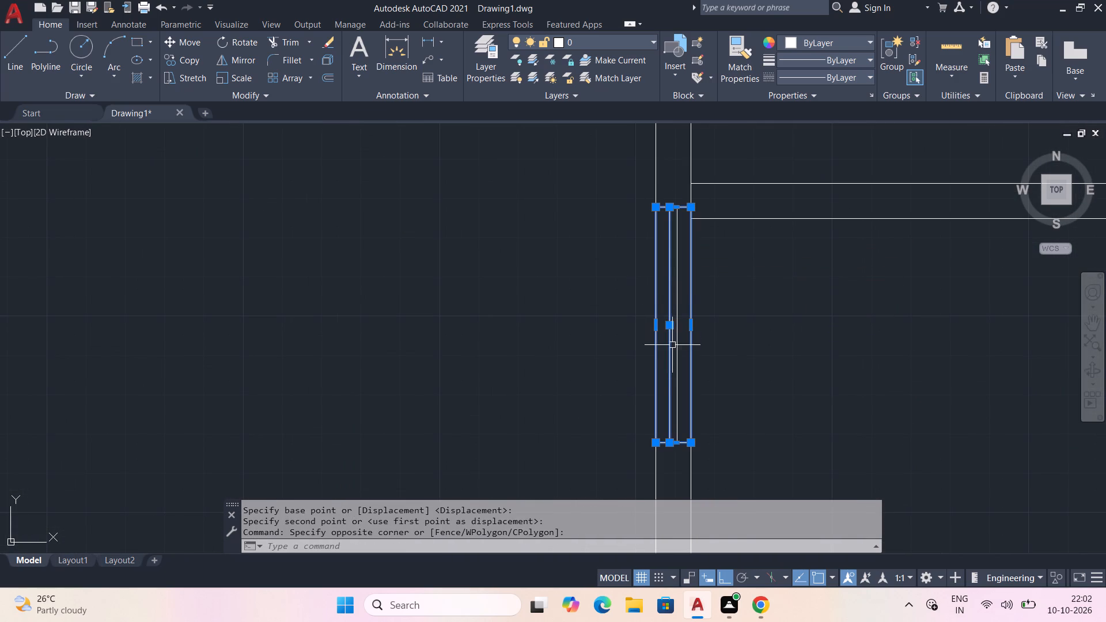
{"action": "left_click", "coordinate": [677, 347]}
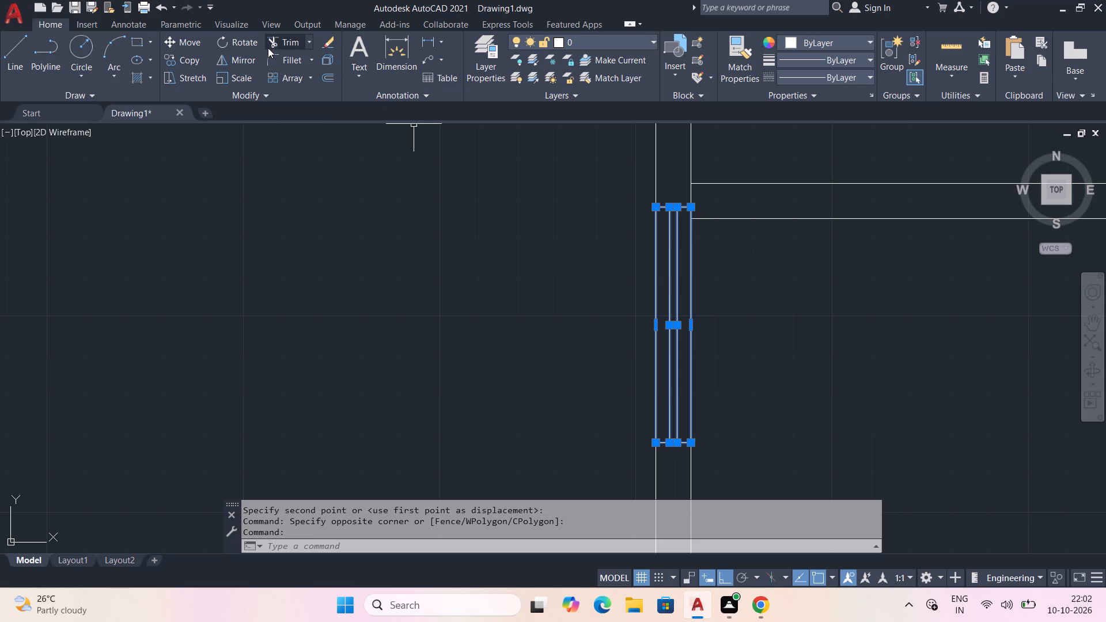
{"action": "left_click", "coordinate": [190, 41]}
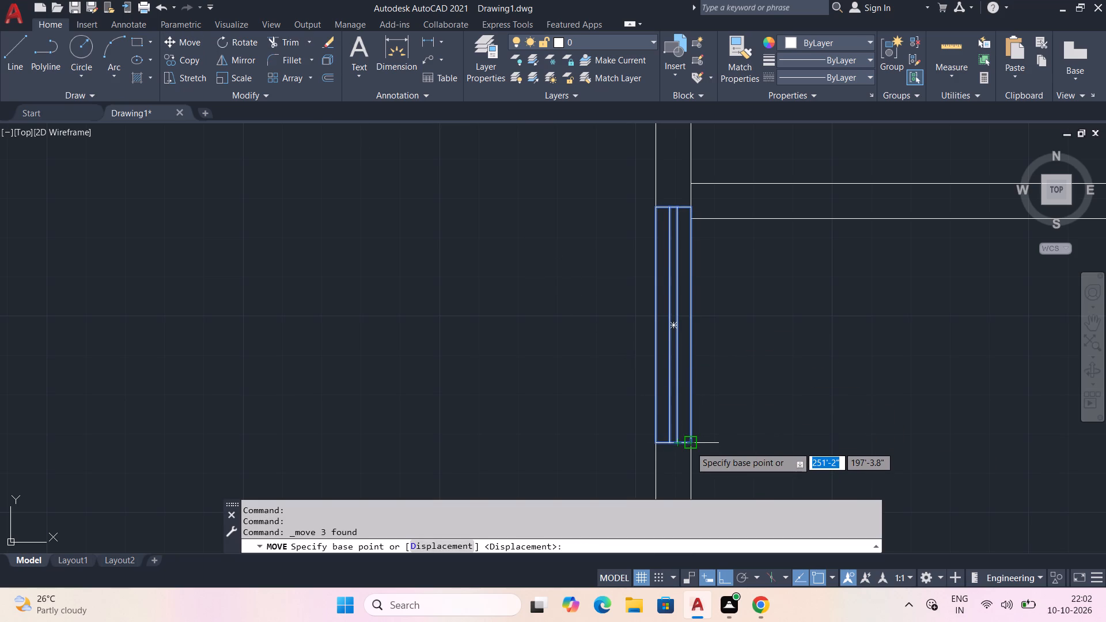
{"action": "left_click", "coordinate": [690, 446]}
{"action": "middle_click_drag", "start_coordinate": [691, 474], "coordinate": [688, 283]}
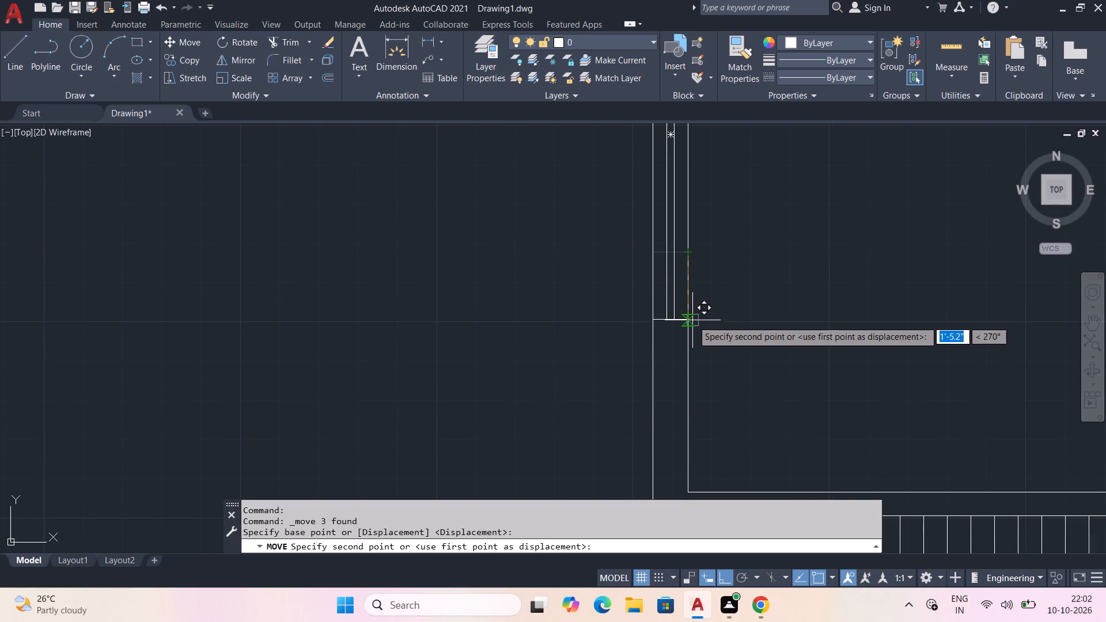
{"action": "left_click", "coordinate": [684, 345]}
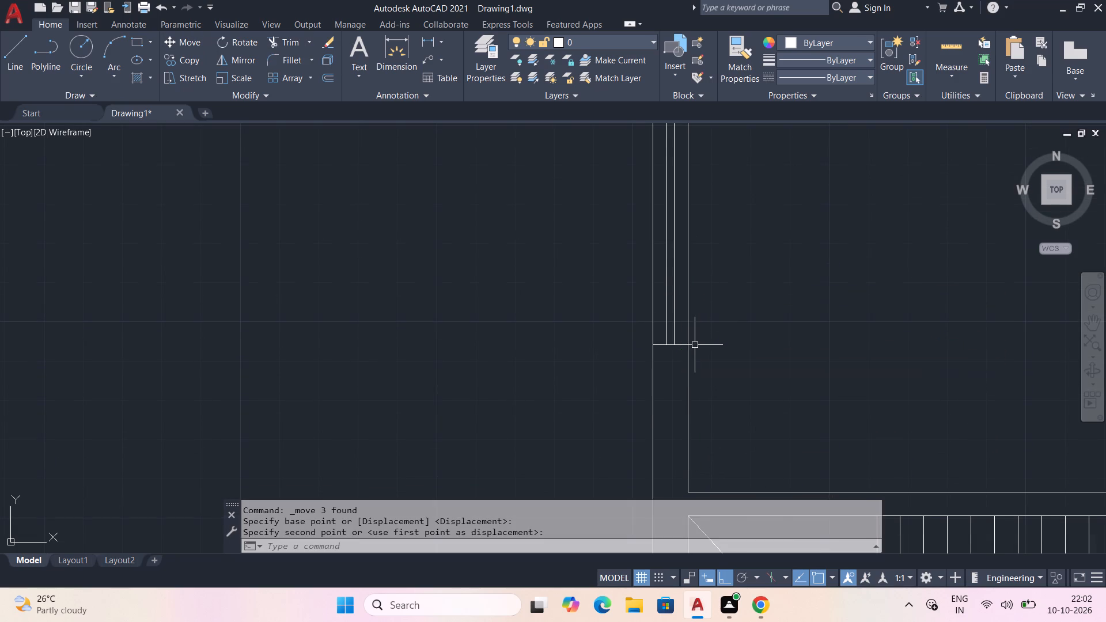
Move the stair room's west window about 0'-8.8" further south along the wall, using its southeast corner as base point.
{"action": "scroll", "coordinate": [770, 373], "scroll_direction": "down", "scroll_amount": 2}
{"action": "middle_click_drag", "start_coordinate": [749, 380], "coordinate": [734, 240]}
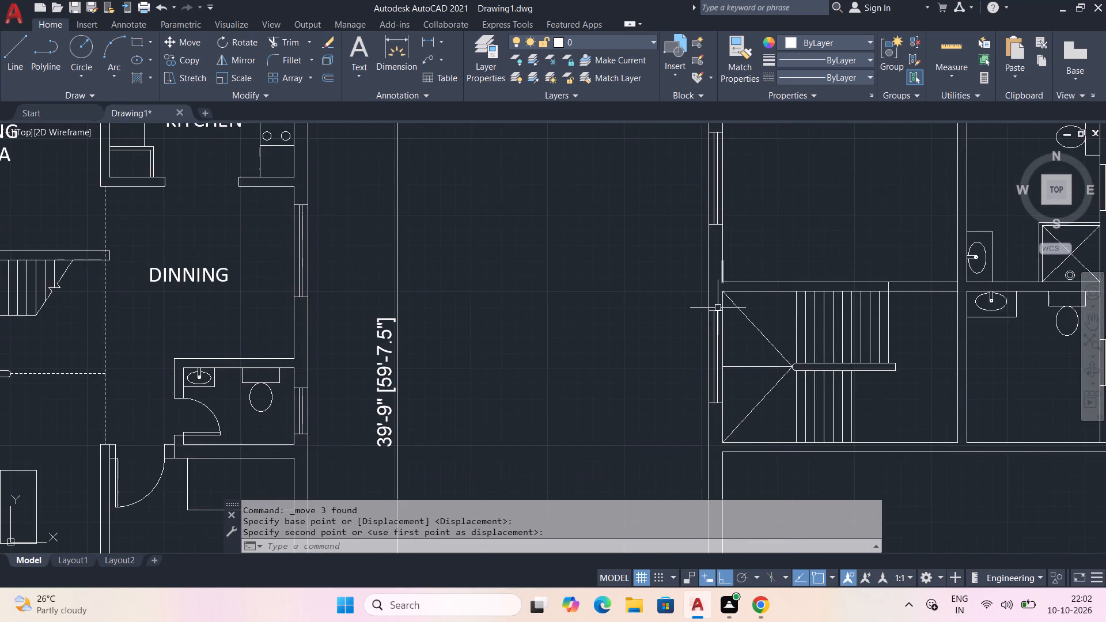
{"action": "scroll", "coordinate": [715, 320], "scroll_direction": "up", "scroll_amount": 2}
{"action": "left_click", "coordinate": [710, 301]}
{"action": "left_click", "coordinate": [701, 306]}
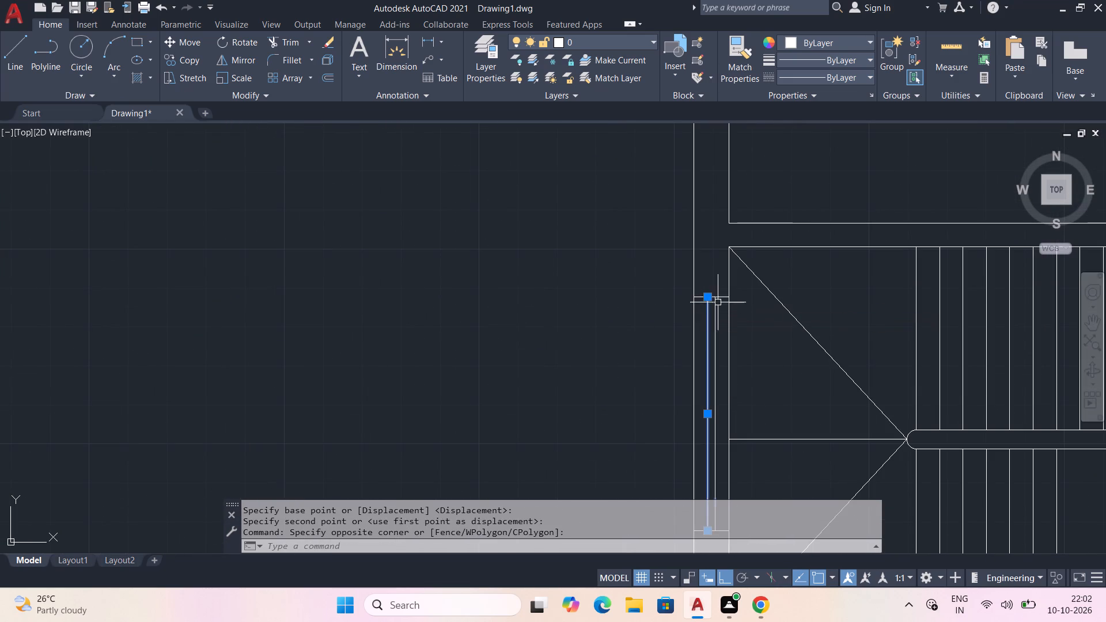
{"action": "left_click", "coordinate": [718, 302]}
{"action": "left_click", "coordinate": [721, 295]}
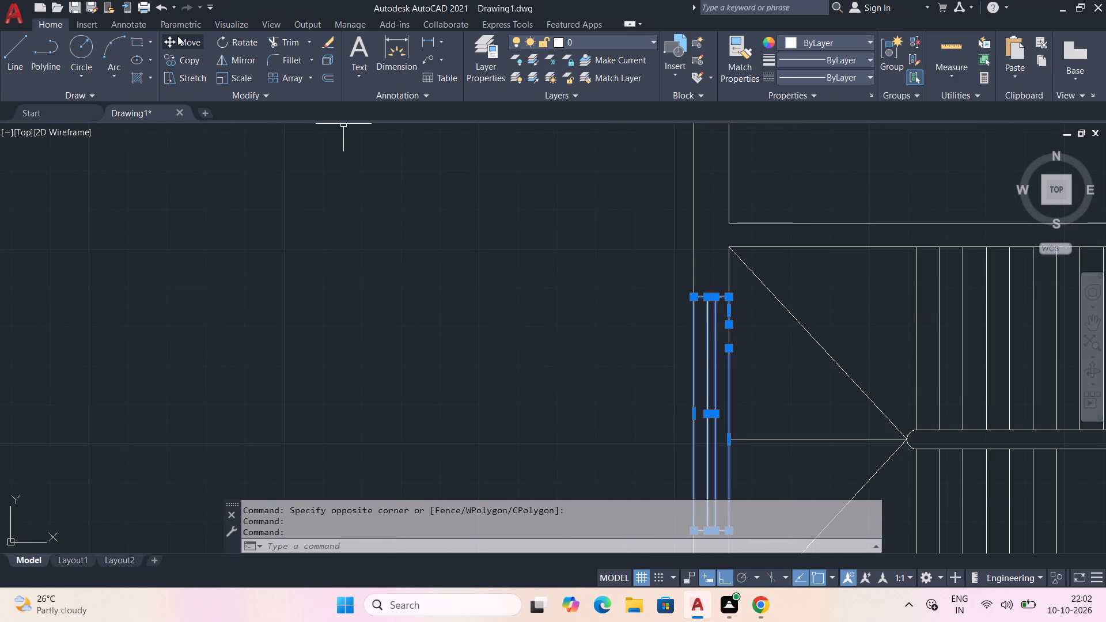
{"action": "left_click", "coordinate": [177, 36]}
{"action": "middle_click_drag", "start_coordinate": [549, 359], "coordinate": [511, 92]}
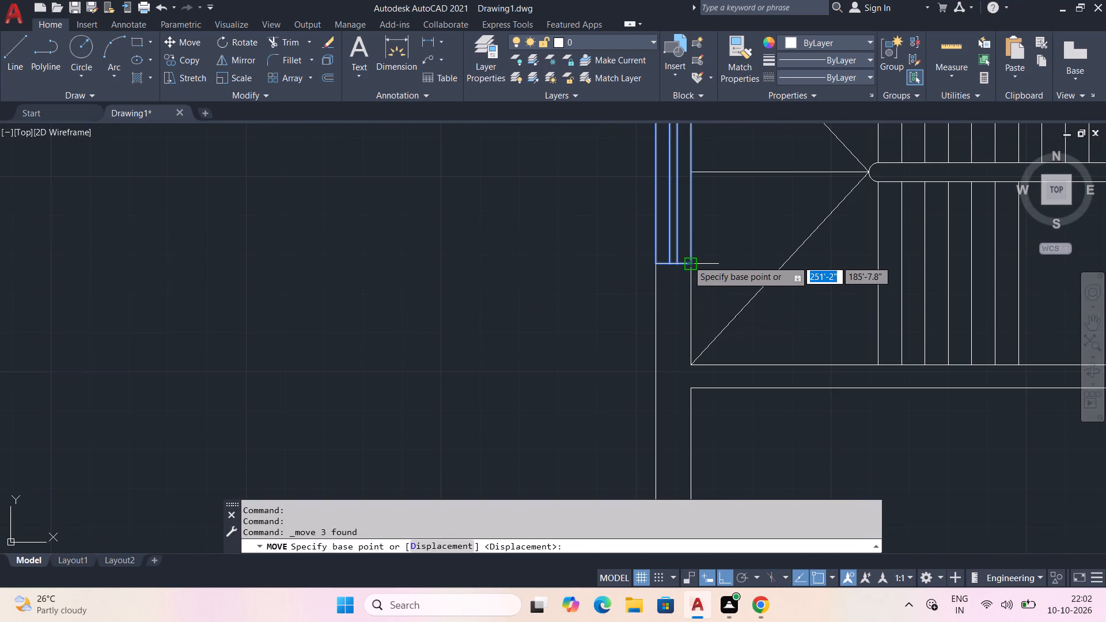
{"action": "left_click", "coordinate": [688, 260]}
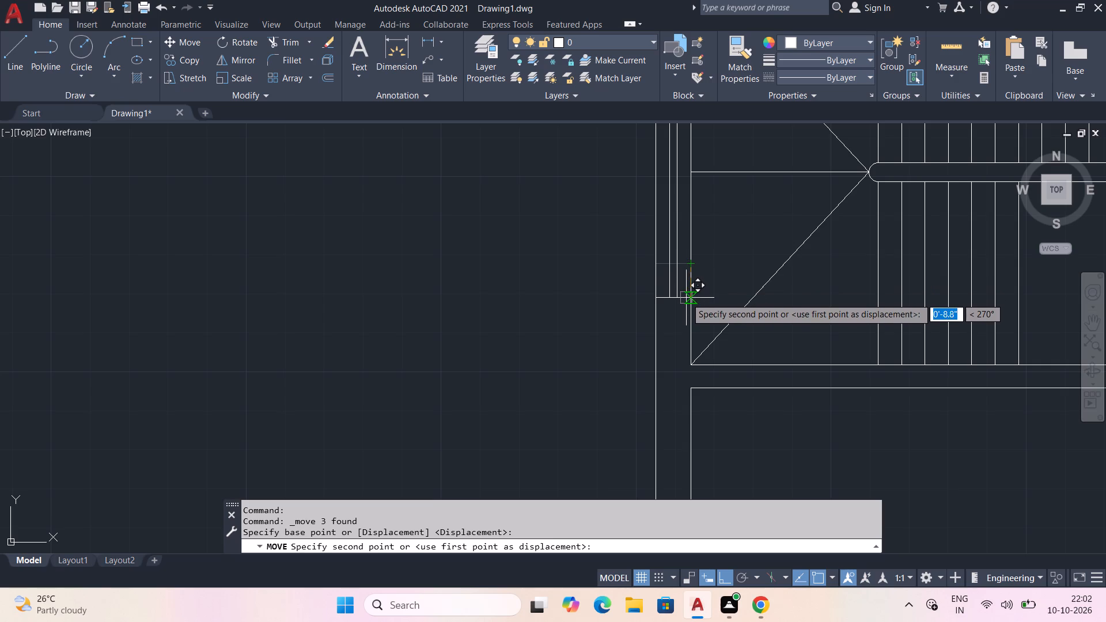
{"action": "left_click", "coordinate": [686, 298]}
Quick-measure the east copy's unfinished south room and the strip between its south wall lines and the plan's southern edge.
{"action": "scroll", "coordinate": [728, 279], "scroll_direction": "down", "scroll_amount": 2}
{"action": "middle_click_drag", "start_coordinate": [730, 263], "coordinate": [716, 289]}
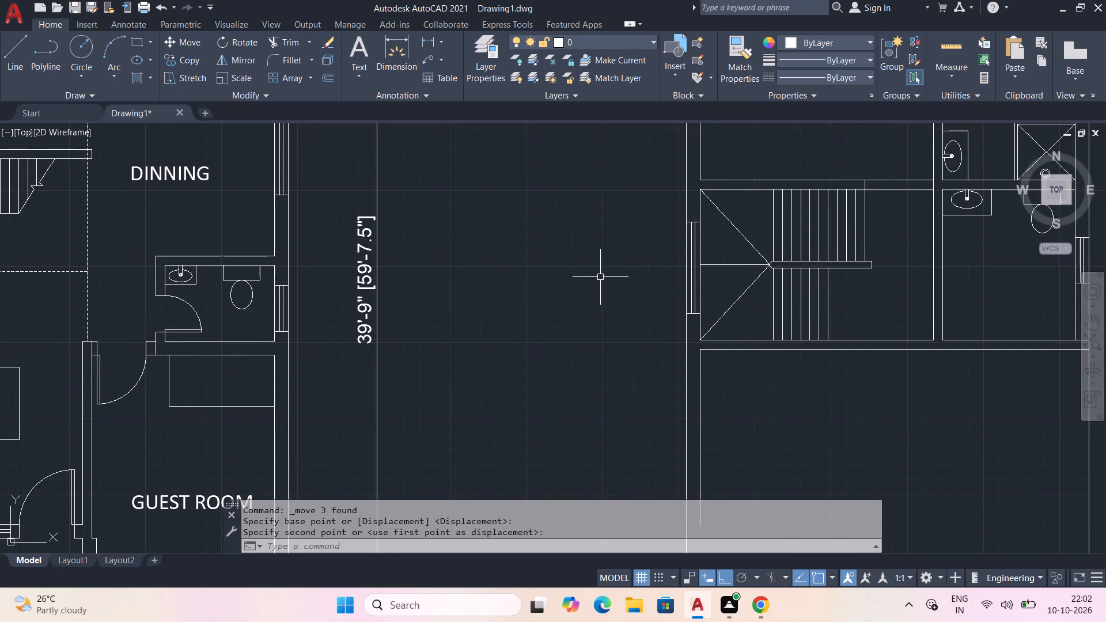
{"action": "middle_click_drag", "start_coordinate": [558, 268], "coordinate": [527, 262]}
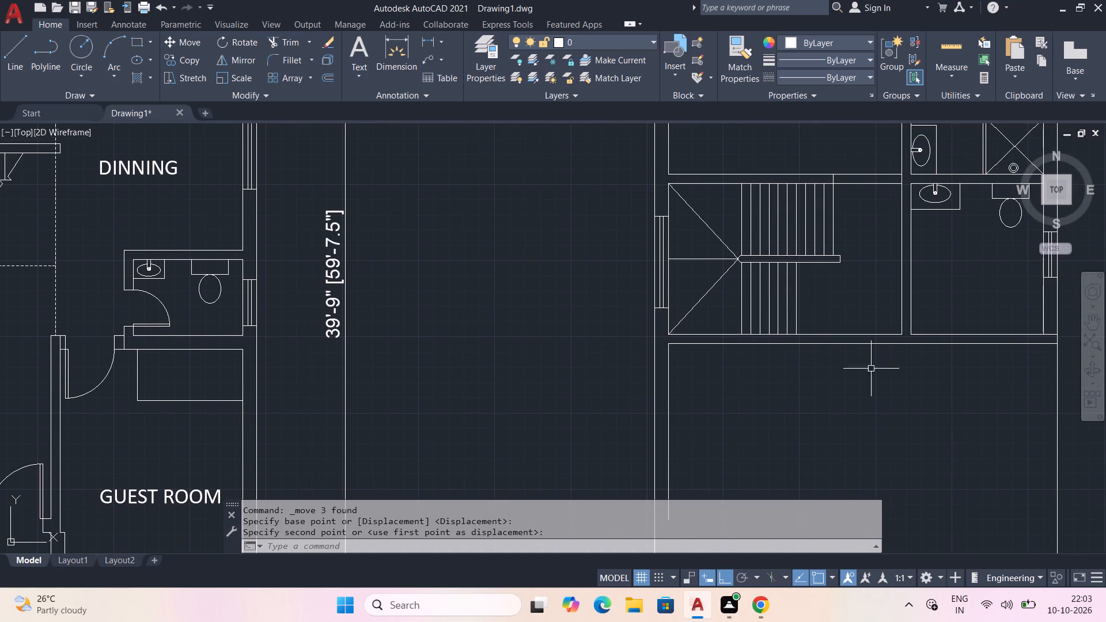
{"action": "middle_click_drag", "start_coordinate": [888, 377], "coordinate": [736, 370]}
{"action": "scroll", "coordinate": [760, 374], "scroll_direction": "down", "scroll_amount": 1}
{"action": "middle_click_drag", "start_coordinate": [791, 390], "coordinate": [737, 339]}
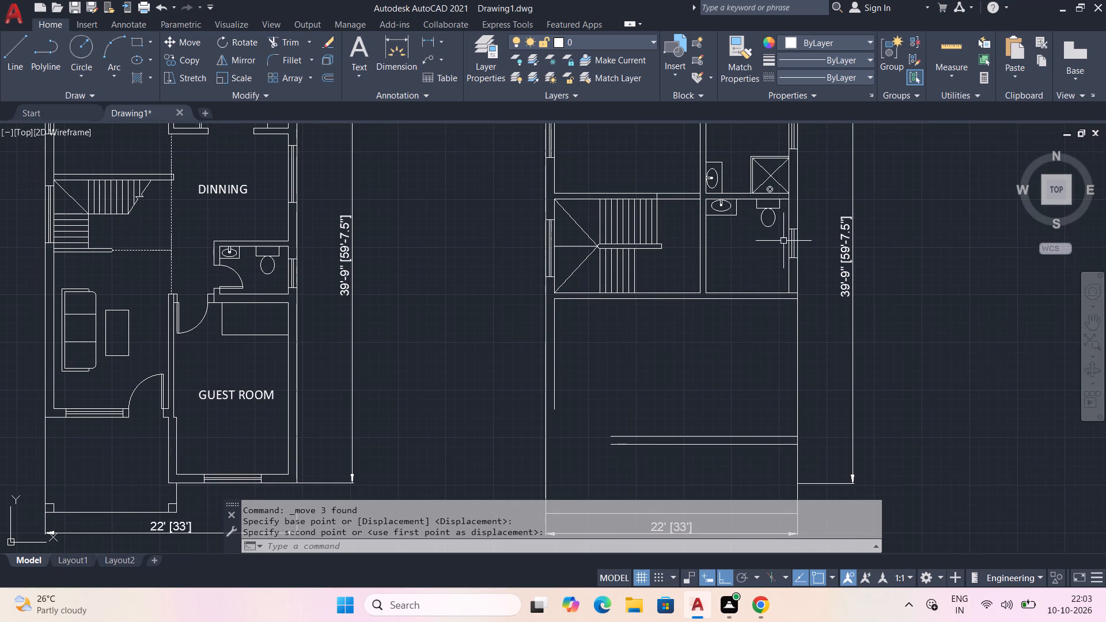
{"action": "middle_click_drag", "start_coordinate": [750, 348], "coordinate": [736, 266]}
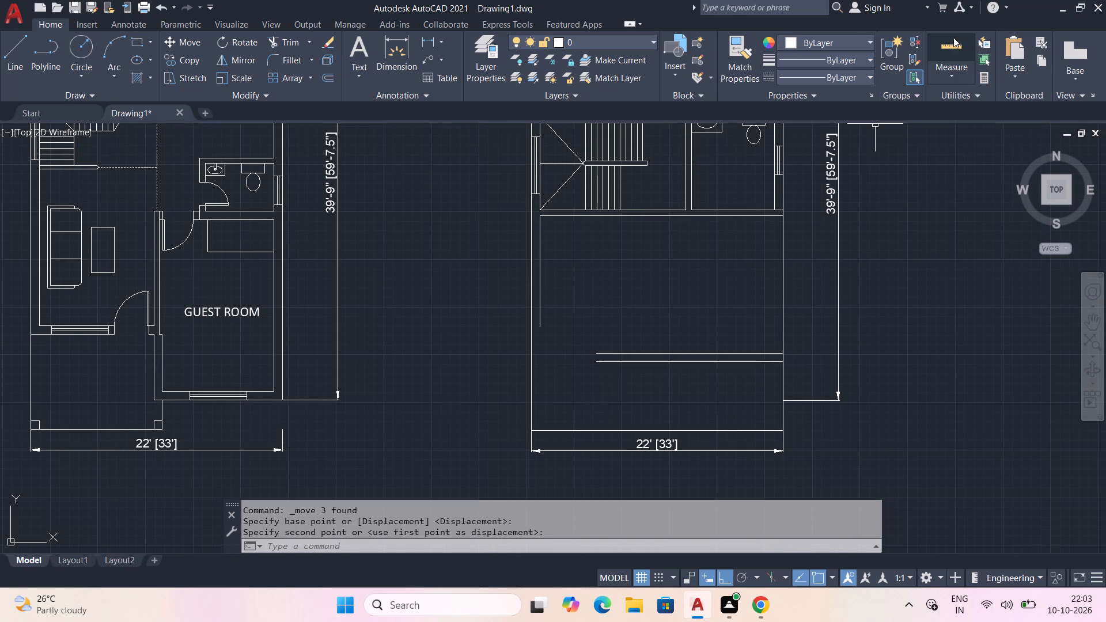
{"action": "left_click", "coordinate": [953, 40]}
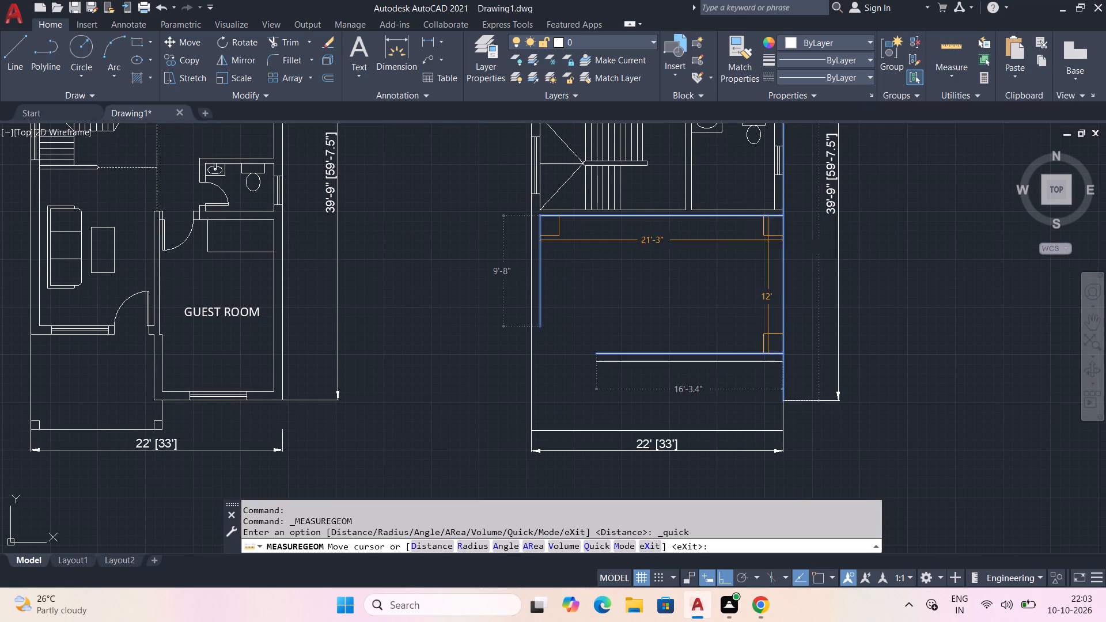
{"action": "scroll", "coordinate": [748, 260], "scroll_direction": "down", "scroll_amount": 1}
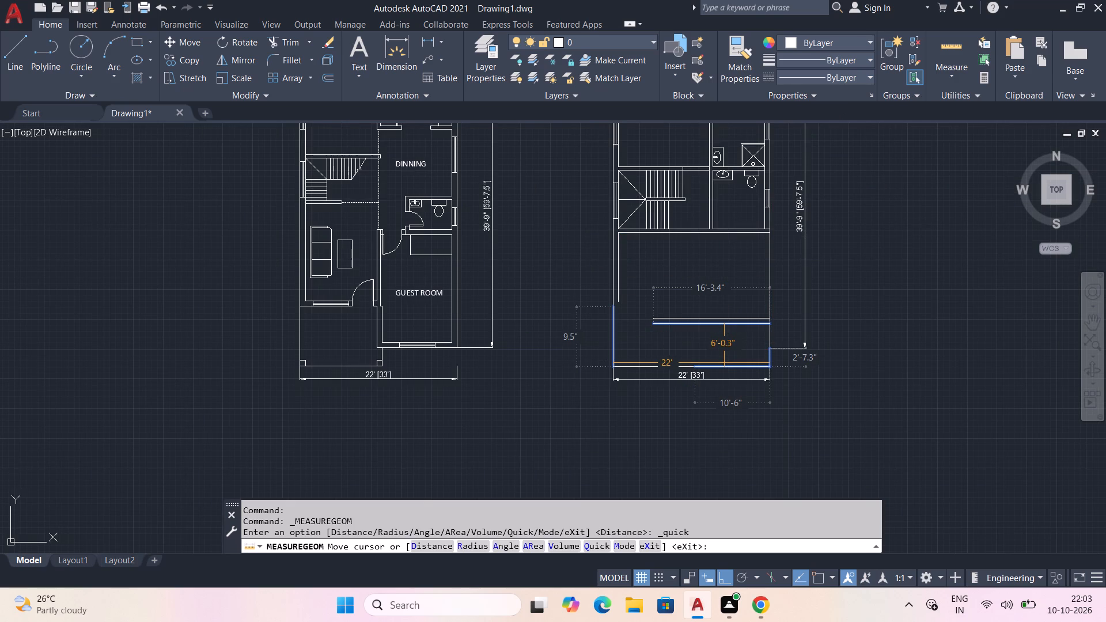
{"action": "key", "text": "Escape"}
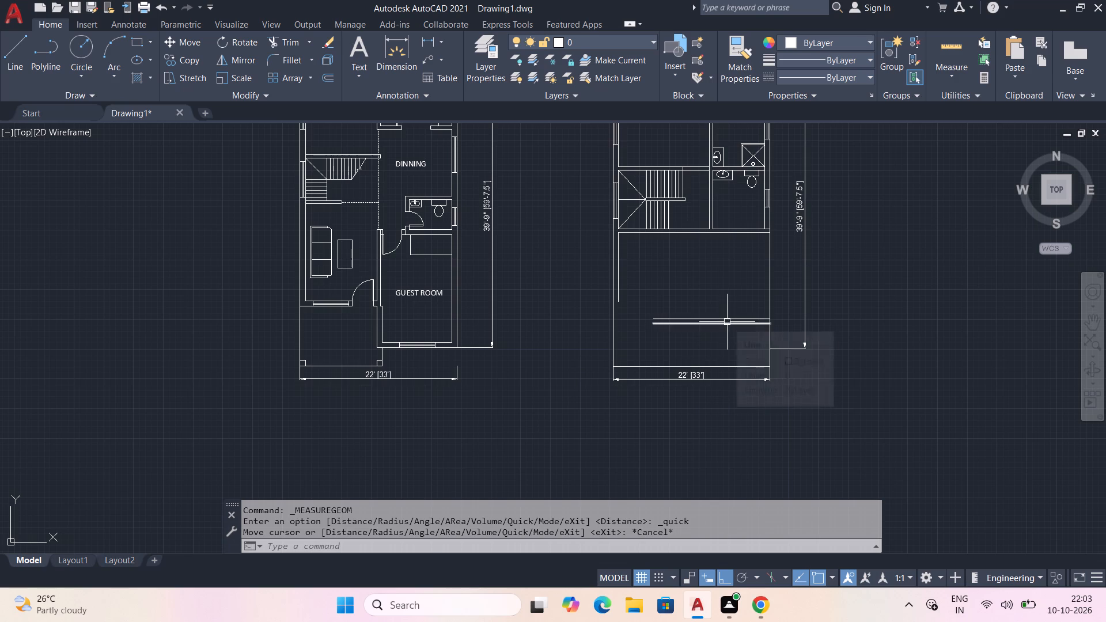
Erase the southern of the two horizontal lines of the unfinished south wall.
{"action": "left_click", "coordinate": [726, 323]}
{"action": "key", "text": "Delete"}
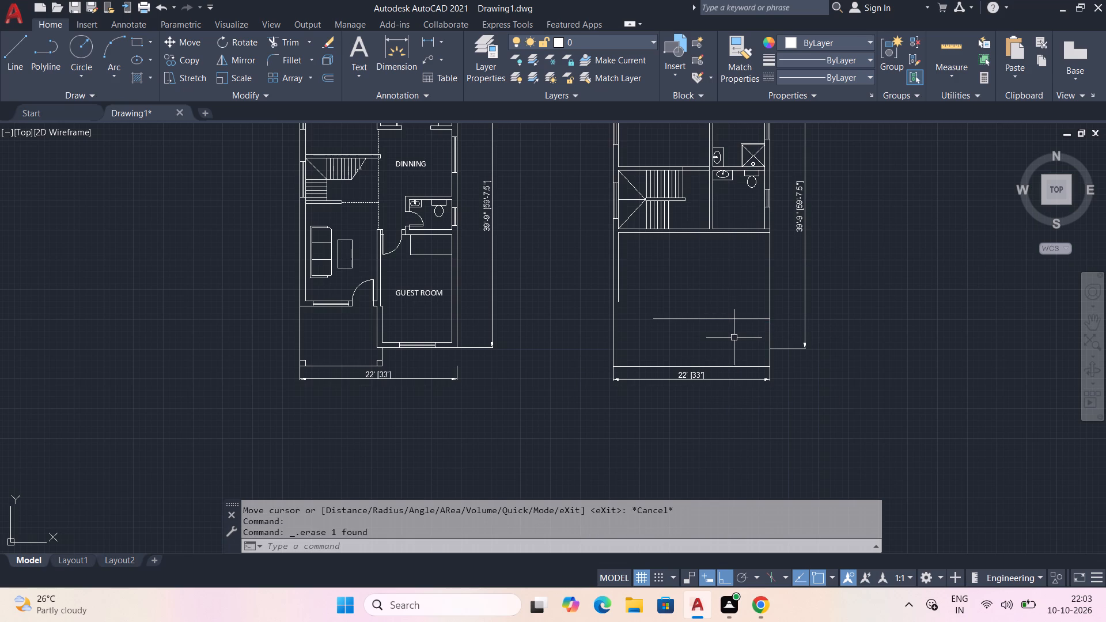
Offset the remaining horizontal south wall line 2' to the south.
{"action": "key", "text": "o"}
{"action": "type", "text": "F"}
{"action": "key", "text": "space"}
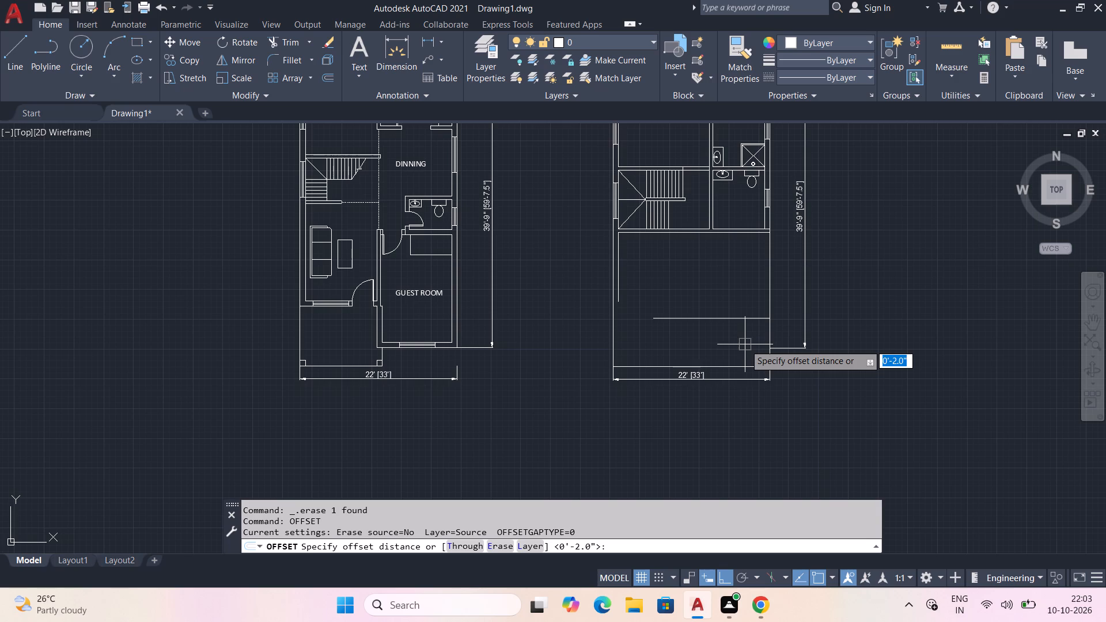
{"action": "key", "text": "2"}
{"action": "key", "text": "apostrophe"}
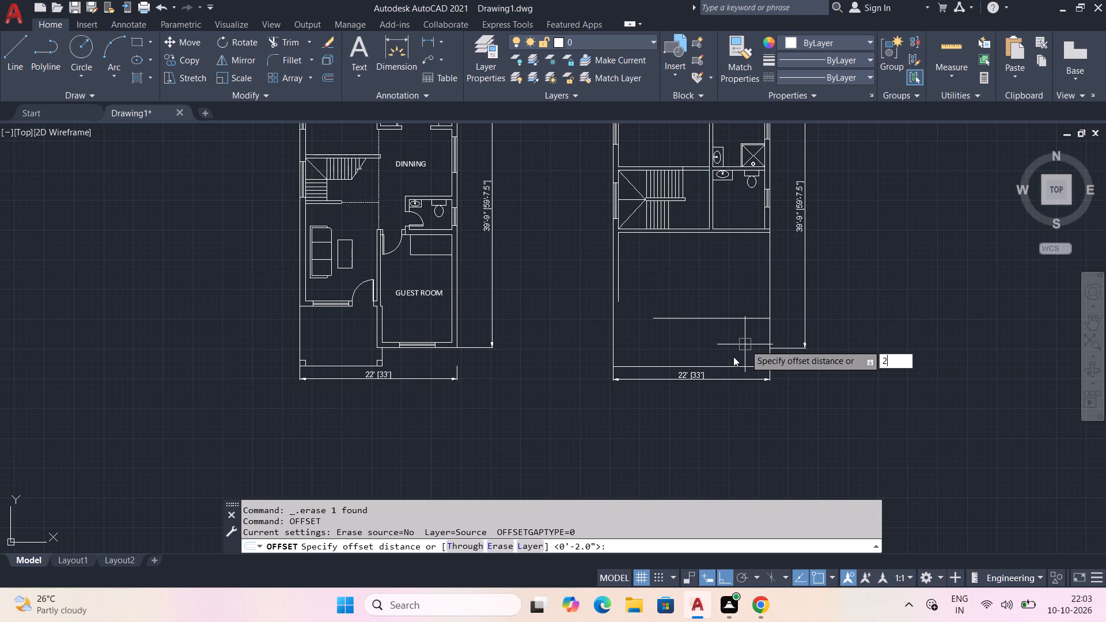
{"action": "key", "text": "space"}
{"action": "left_click", "coordinate": [743, 319]}
{"action": "left_click", "coordinate": [736, 357]}
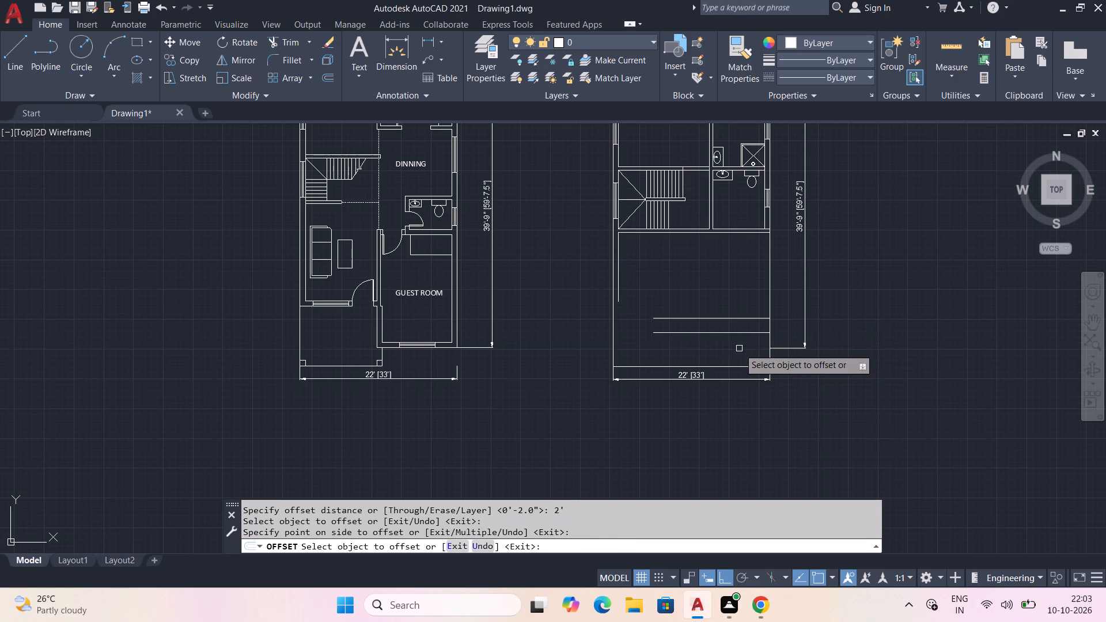
{"action": "key", "text": "space"}
Offset the new horizontal line 9" to the south to give the south wall its thickness.
{"action": "key", "text": "space"}
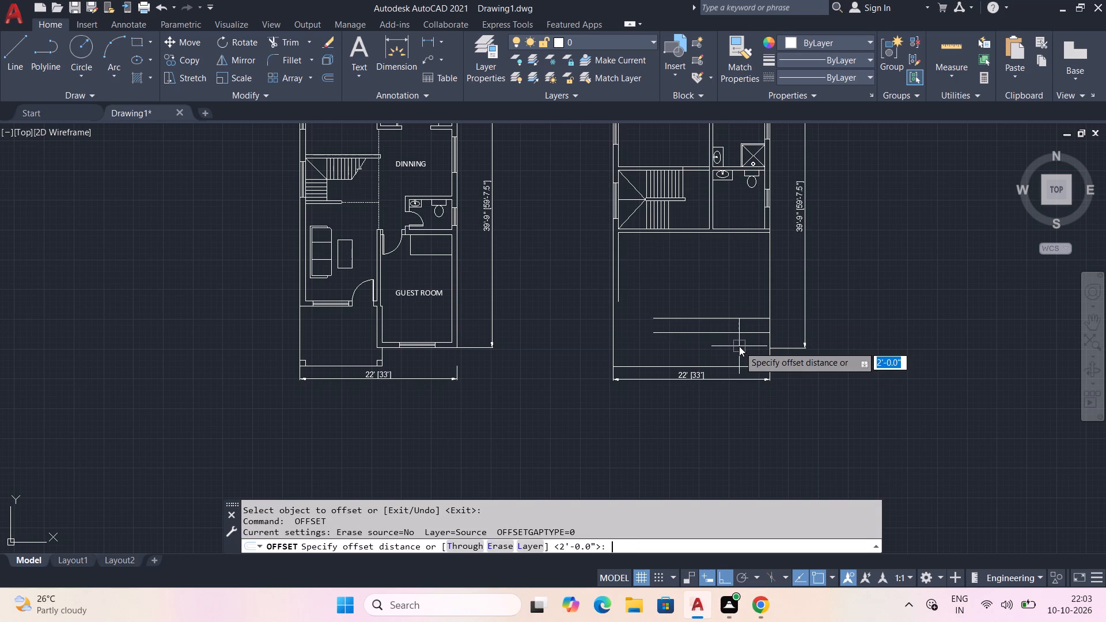
{"action": "key", "text": "9"}
{"action": "key", "text": "shift+quotedbl"}
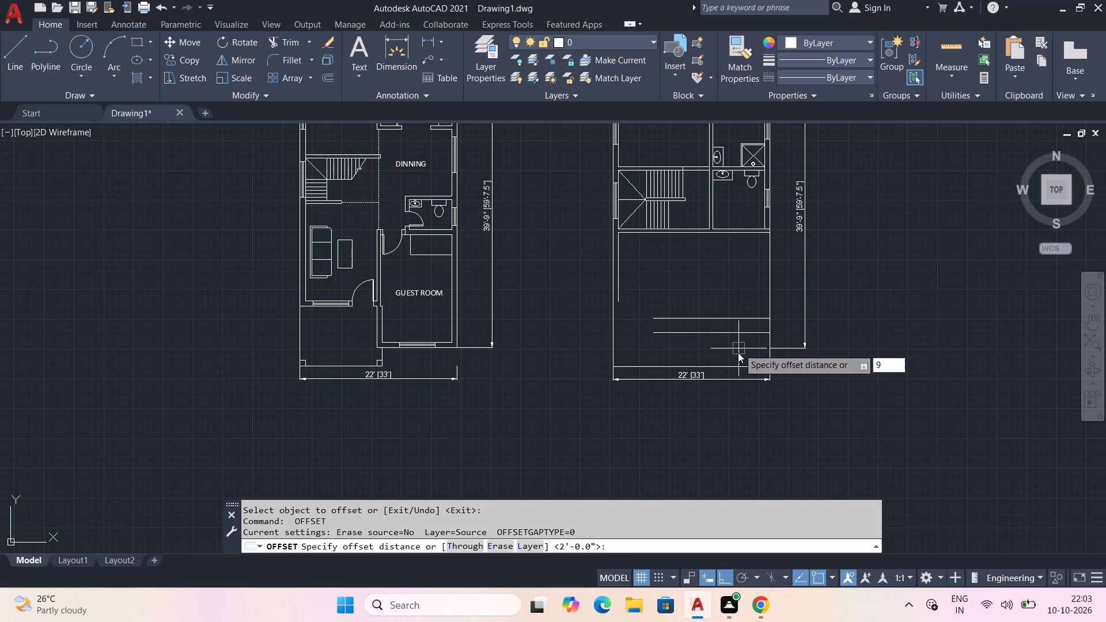
{"action": "key", "text": "space"}
{"action": "left_click", "coordinate": [737, 332]}
{"action": "left_click", "coordinate": [731, 346]}
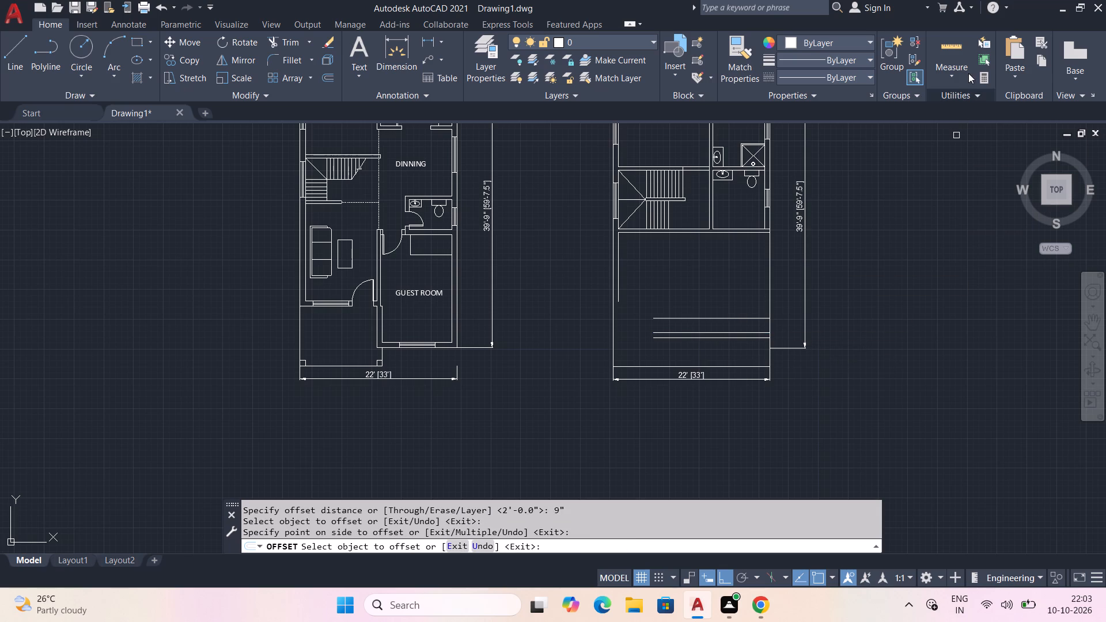
Quick-measure the strip between the new south wall and the plan's southern edge.
{"action": "left_click", "coordinate": [957, 45]}
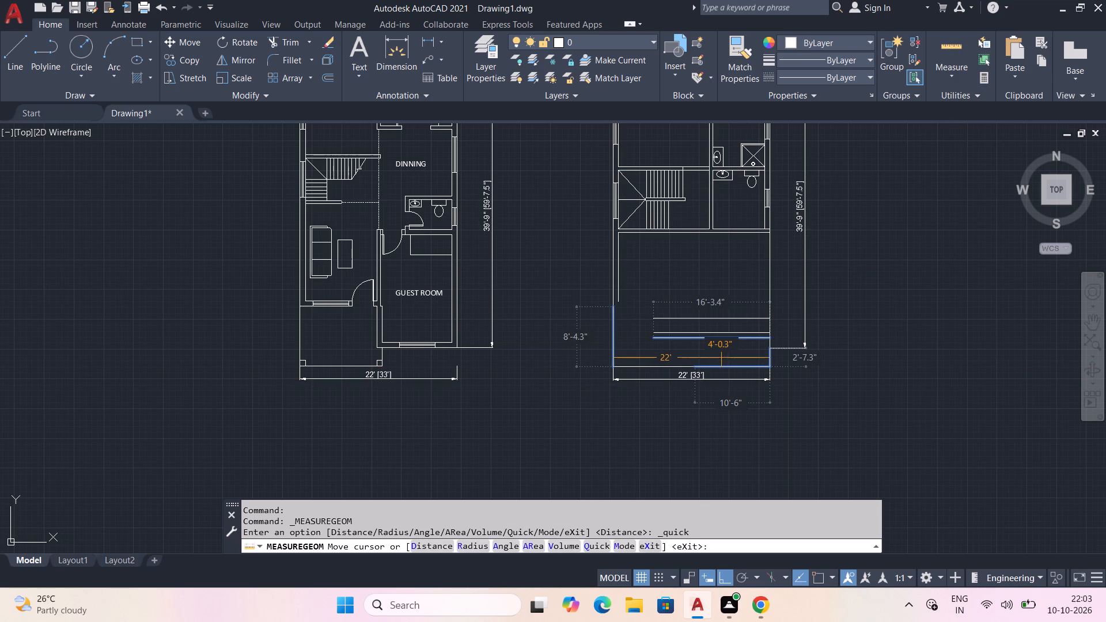
{"action": "scroll", "coordinate": [719, 358], "scroll_direction": "up", "scroll_amount": 1}
{"action": "key", "text": "Escape"}
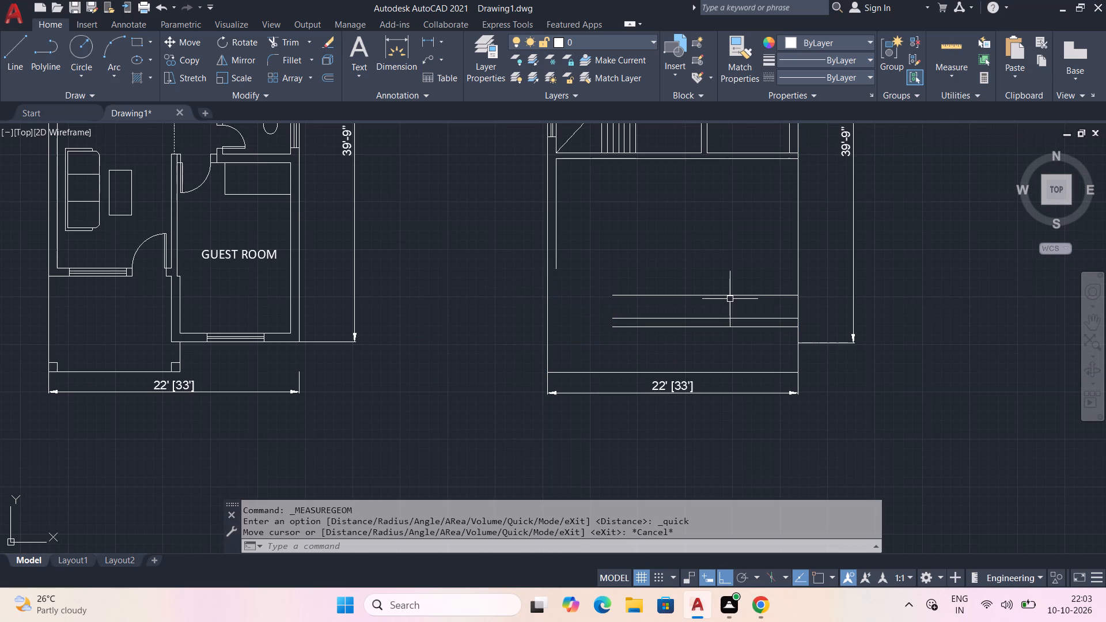
Erase the original horizontal line north of the new south wall pair.
{"action": "left_click", "coordinate": [735, 294]}
{"action": "key", "text": "Delete"}
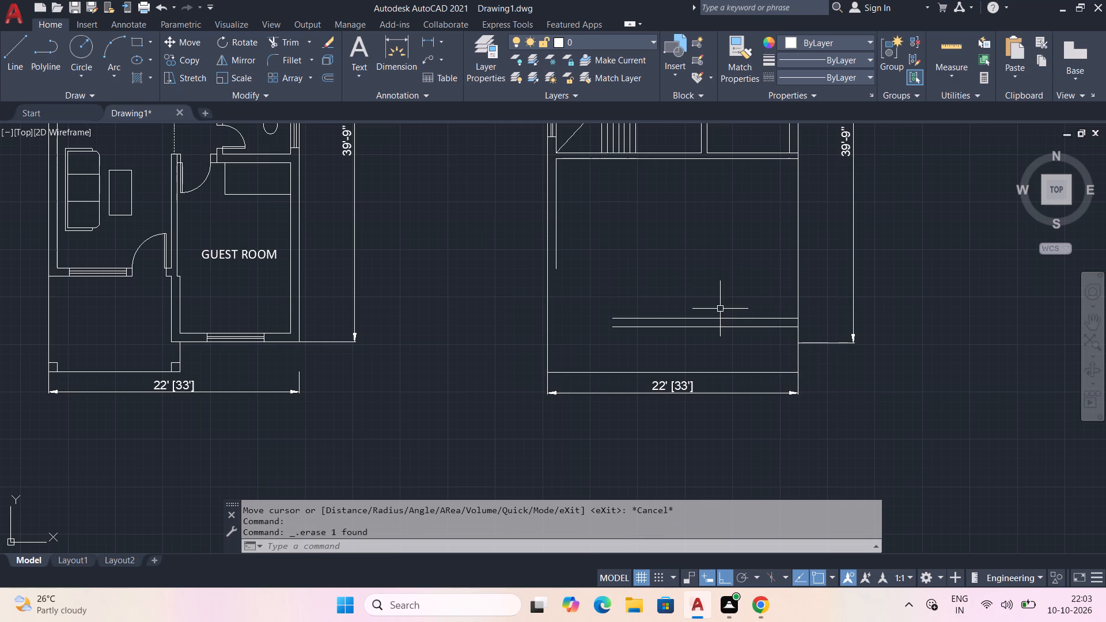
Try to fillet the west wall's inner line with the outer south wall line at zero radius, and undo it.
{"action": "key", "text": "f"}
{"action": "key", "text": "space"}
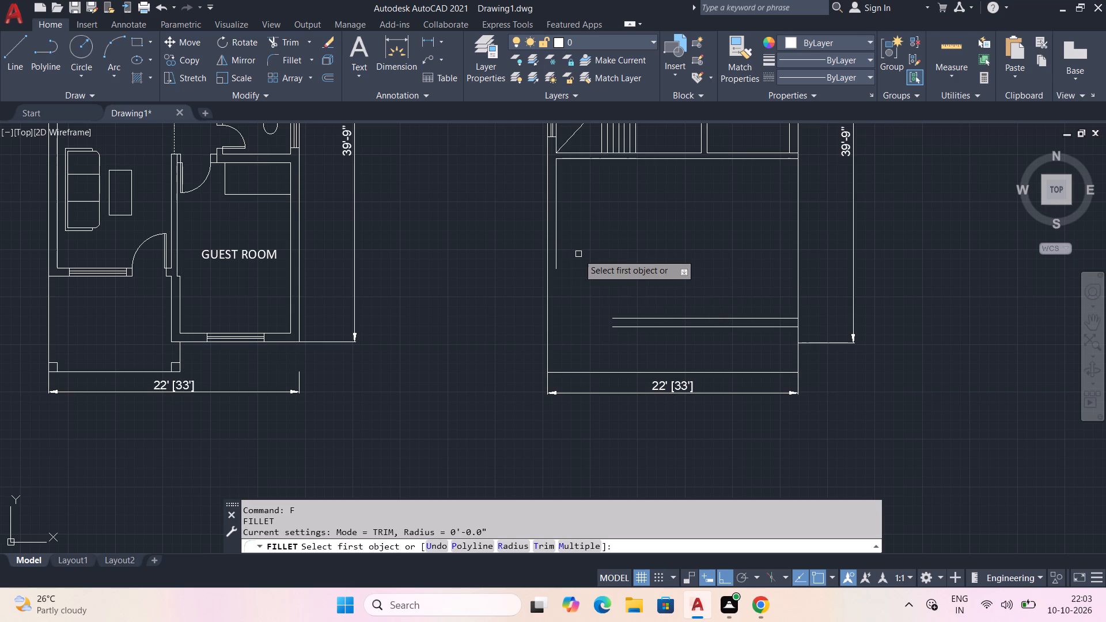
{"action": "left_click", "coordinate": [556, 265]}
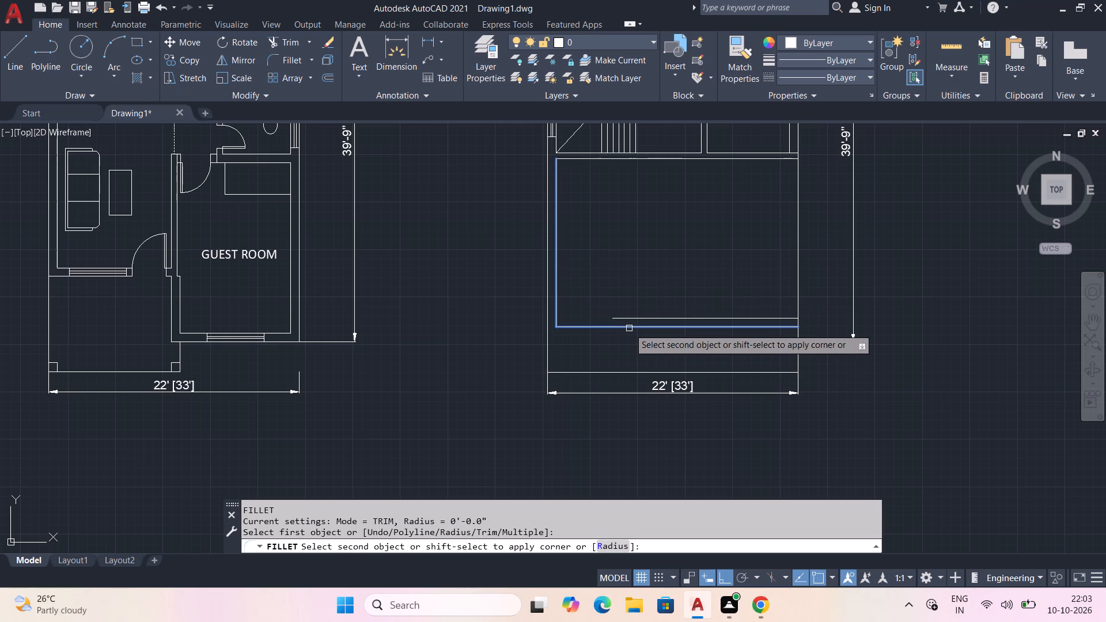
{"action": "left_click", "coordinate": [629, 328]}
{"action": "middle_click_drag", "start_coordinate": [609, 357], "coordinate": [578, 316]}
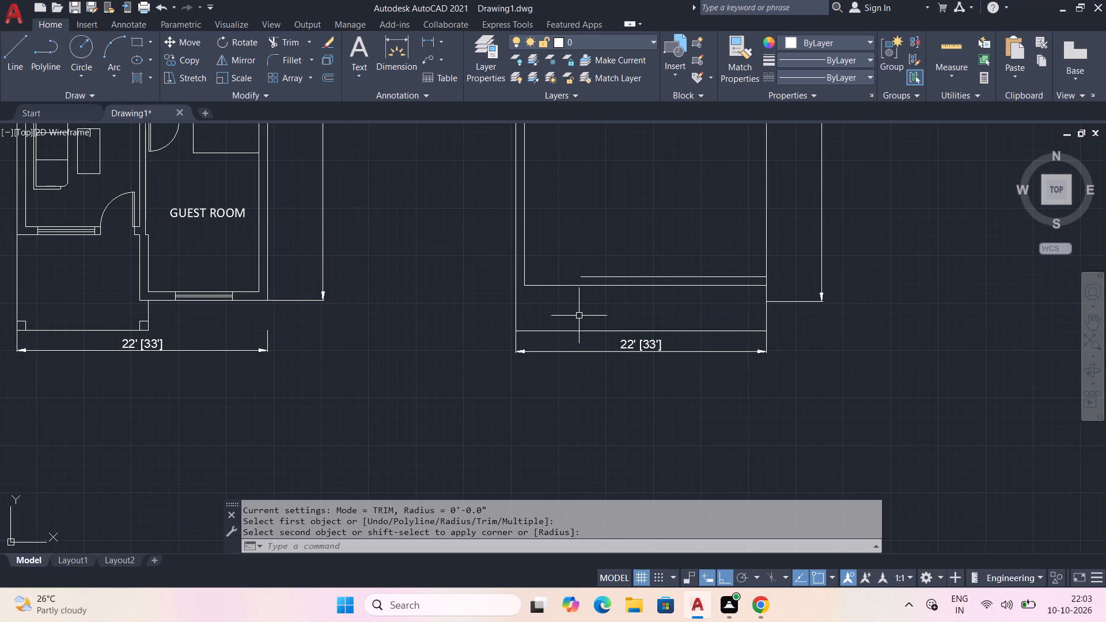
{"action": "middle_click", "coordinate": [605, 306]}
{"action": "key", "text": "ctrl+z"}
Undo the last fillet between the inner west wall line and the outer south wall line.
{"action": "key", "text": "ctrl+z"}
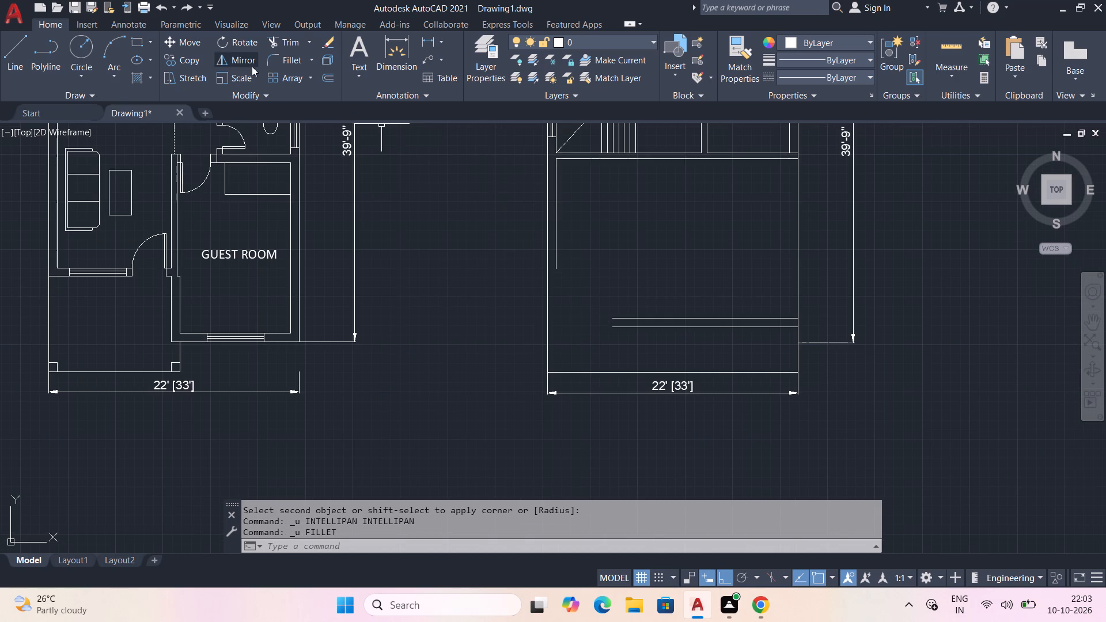
Fillet the inner south wall line with the inner west wall line at zero radius to close the room's southwest corner.
{"action": "left_click", "coordinate": [297, 61]}
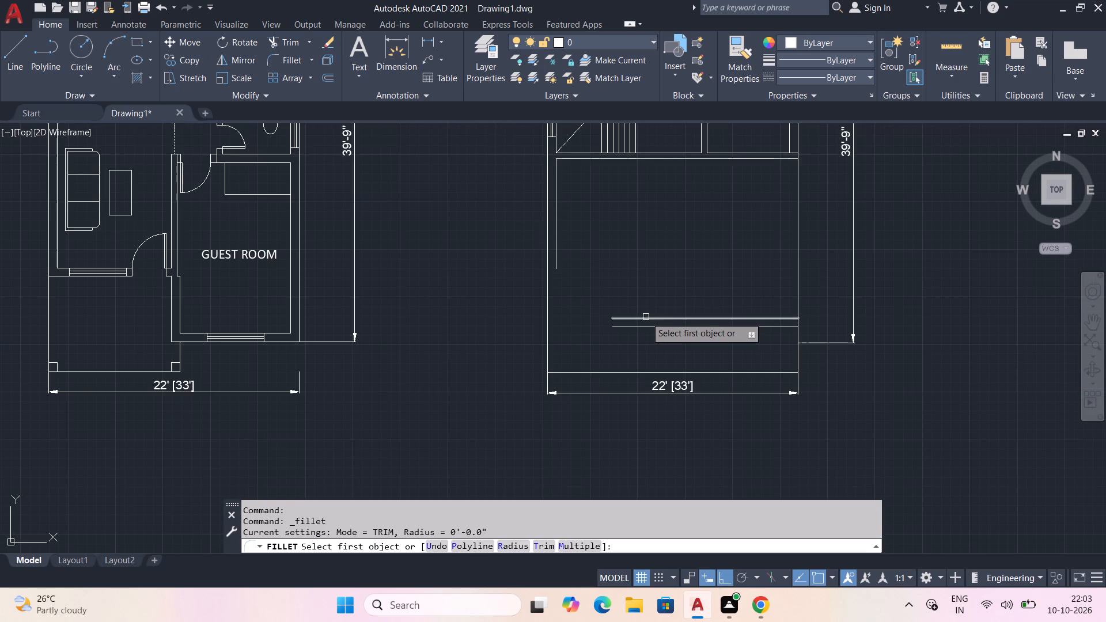
{"action": "left_click", "coordinate": [645, 317]}
{"action": "left_click", "coordinate": [561, 262]}
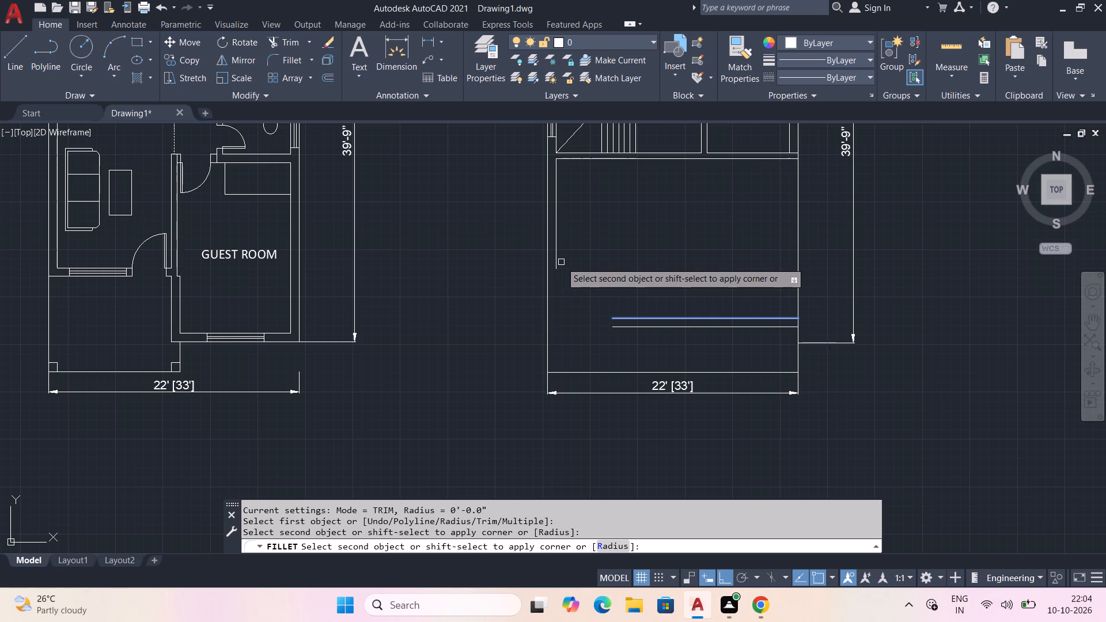
{"action": "left_click", "coordinate": [557, 266]}
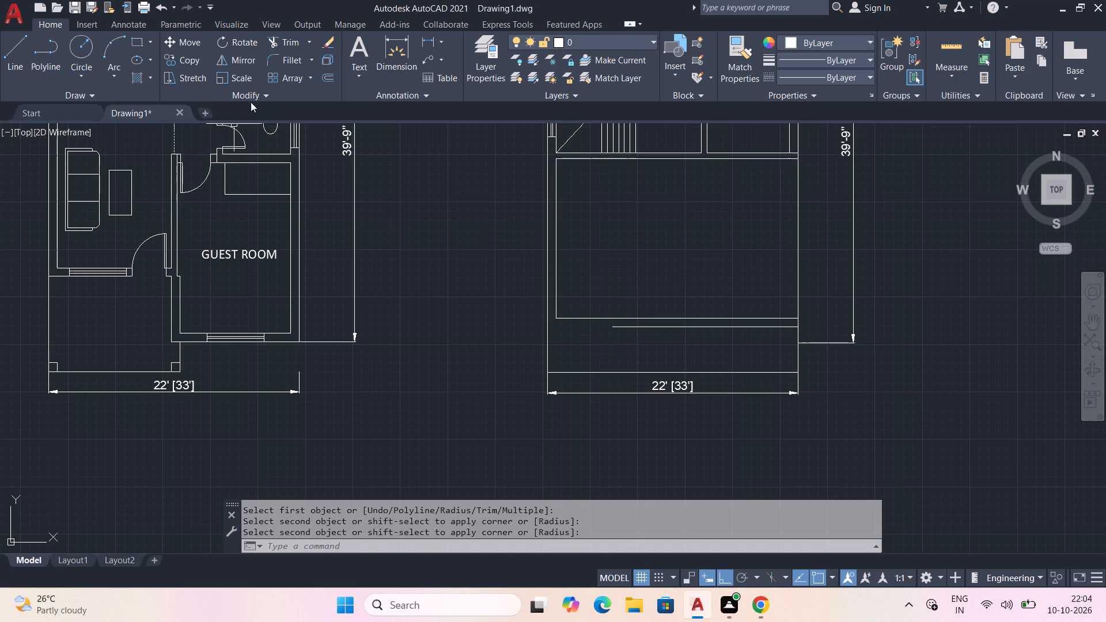
Join the outer south wall line to the outer west wall line with zero-radius fillets at the southwest corner.
{"action": "left_click", "coordinate": [287, 62]}
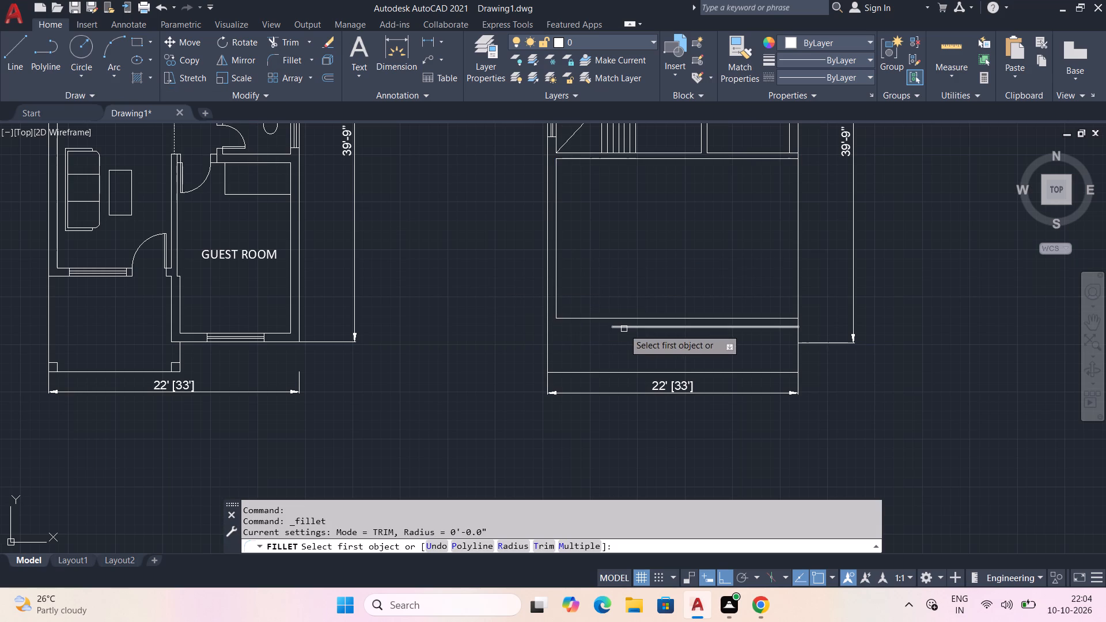
{"action": "left_click", "coordinate": [624, 329]}
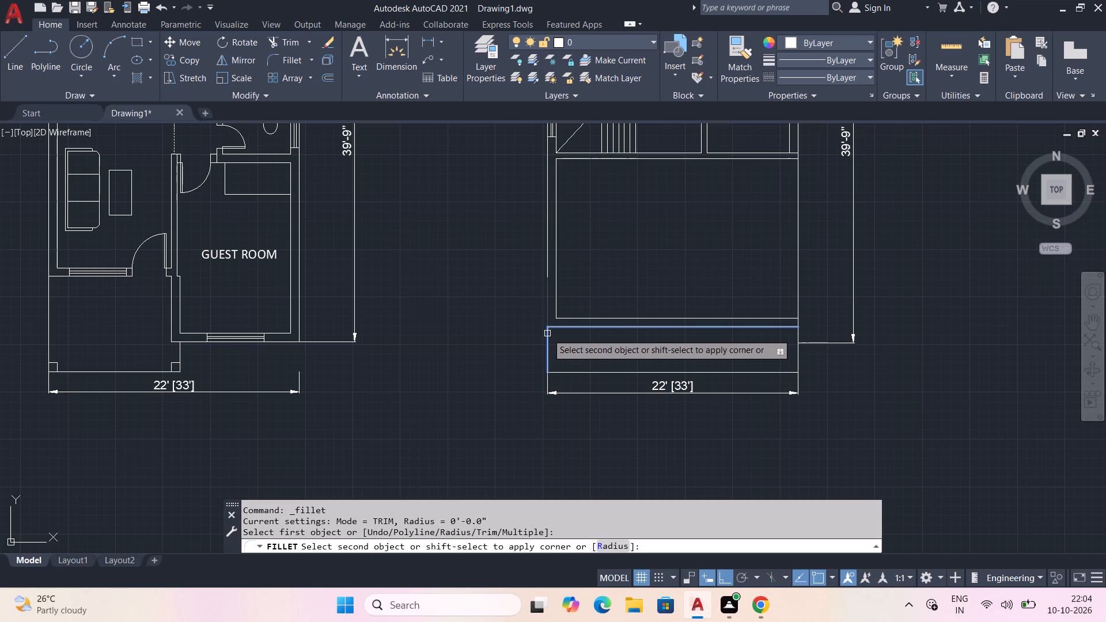
{"action": "left_click", "coordinate": [547, 333]}
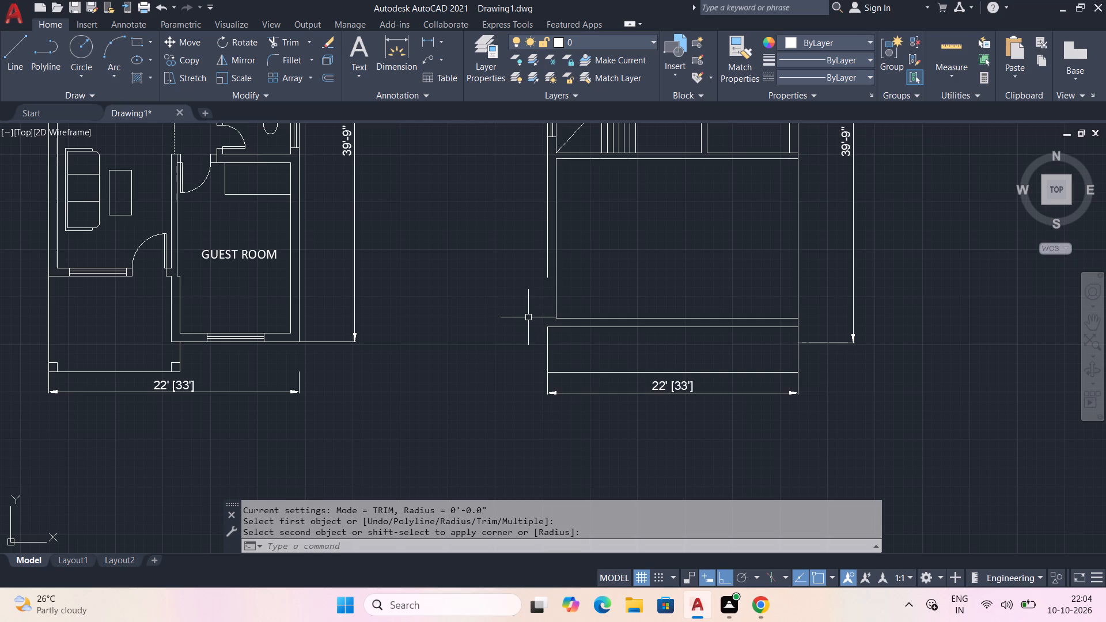
{"action": "scroll", "coordinate": [528, 317], "scroll_direction": "up", "scroll_amount": 1}
{"action": "middle_click", "coordinate": [521, 303]}
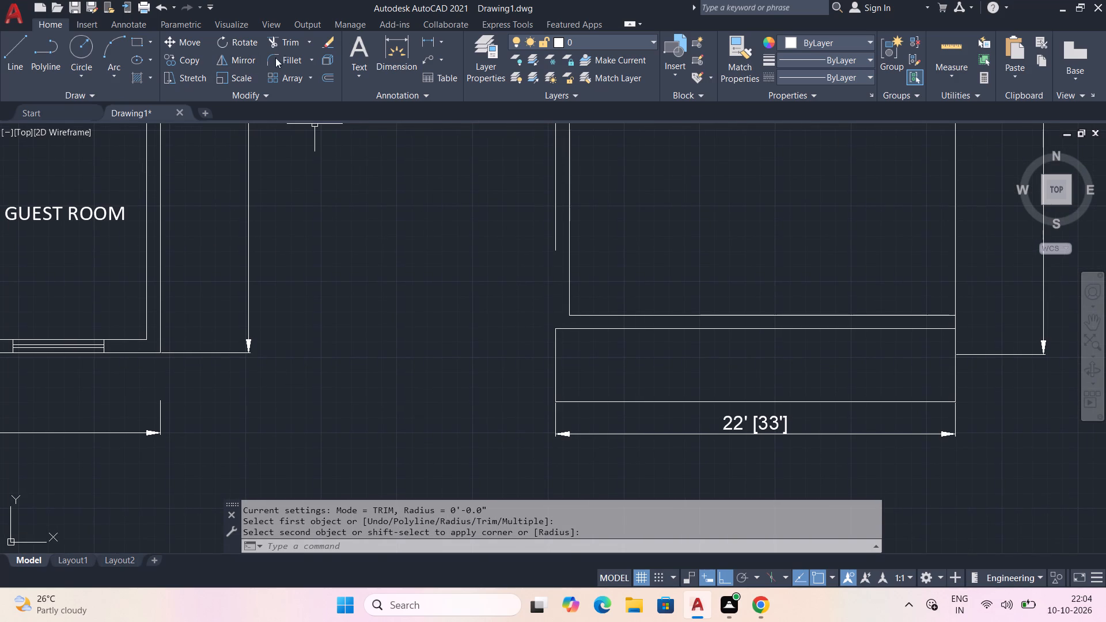
{"action": "left_click", "coordinate": [294, 56]}
{"action": "left_click", "coordinate": [556, 238]}
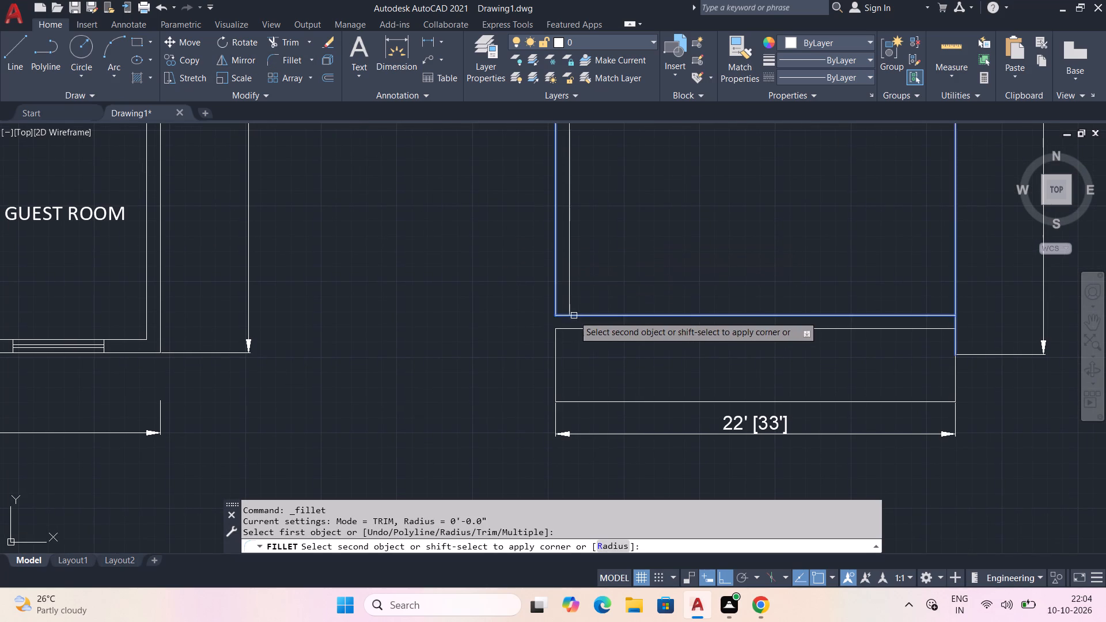
{"action": "left_click", "coordinate": [580, 328]}
{"action": "scroll", "coordinate": [598, 380], "scroll_direction": "down", "scroll_amount": 1}
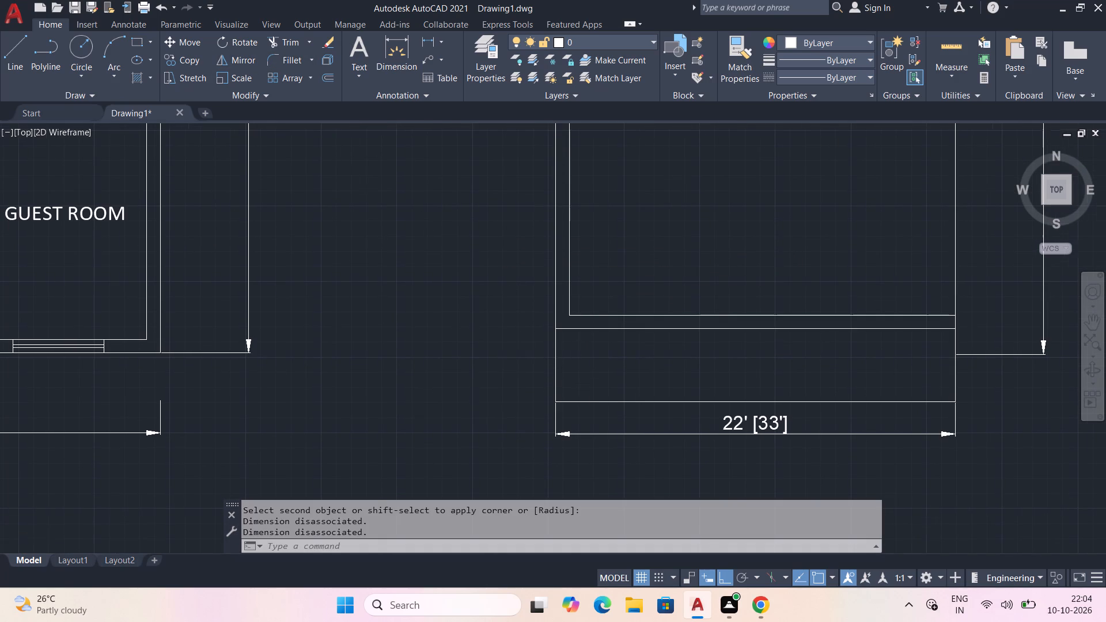
Trim away the west wall line south of the new south wall and the western half of the plan's southern edge line.
{"action": "middle_click", "coordinate": [604, 381]}
{"action": "type", "text": "TR"}
{"action": "key", "text": "space"}
{"action": "left_click", "coordinate": [566, 375]}
{"action": "left_click", "coordinate": [586, 375]}
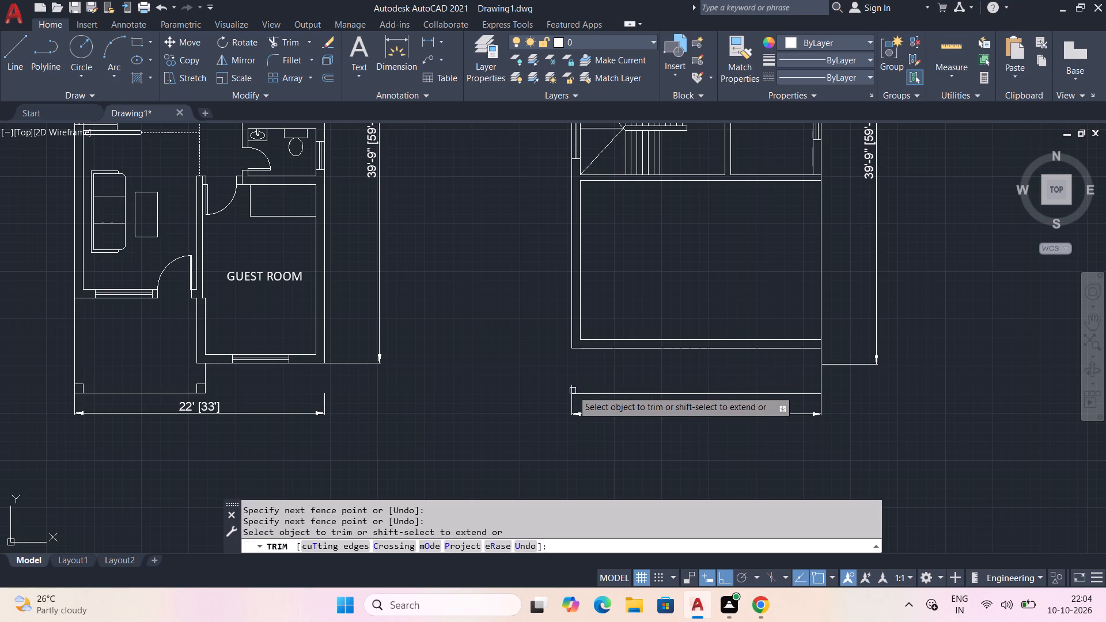
{"action": "left_click", "coordinate": [573, 390]}
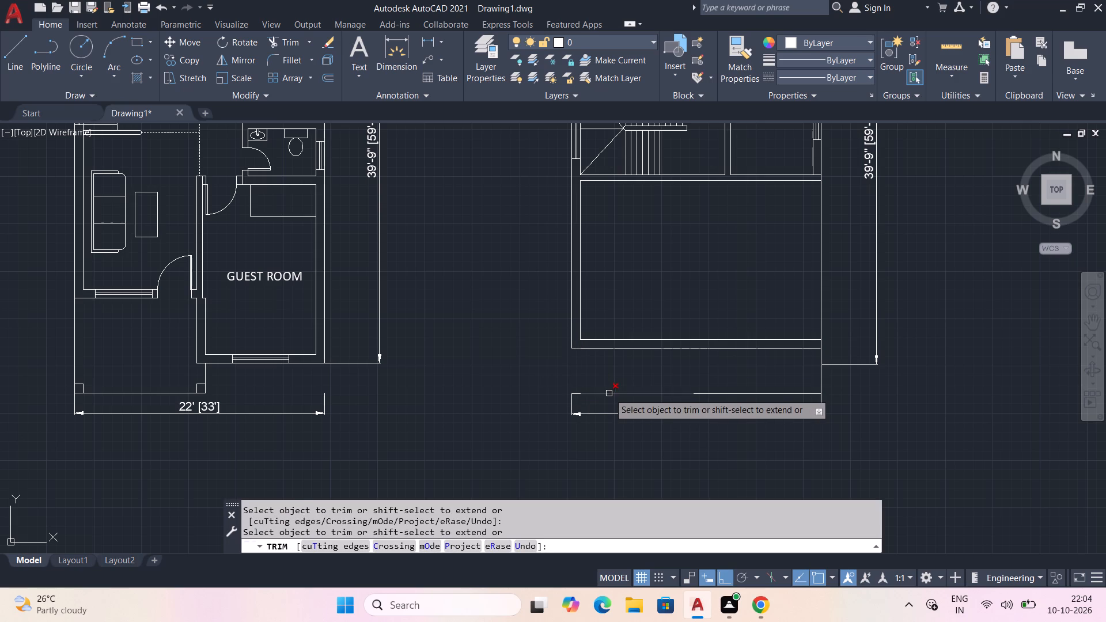
{"action": "left_click", "coordinate": [609, 392]}
{"action": "left_click", "coordinate": [578, 393]}
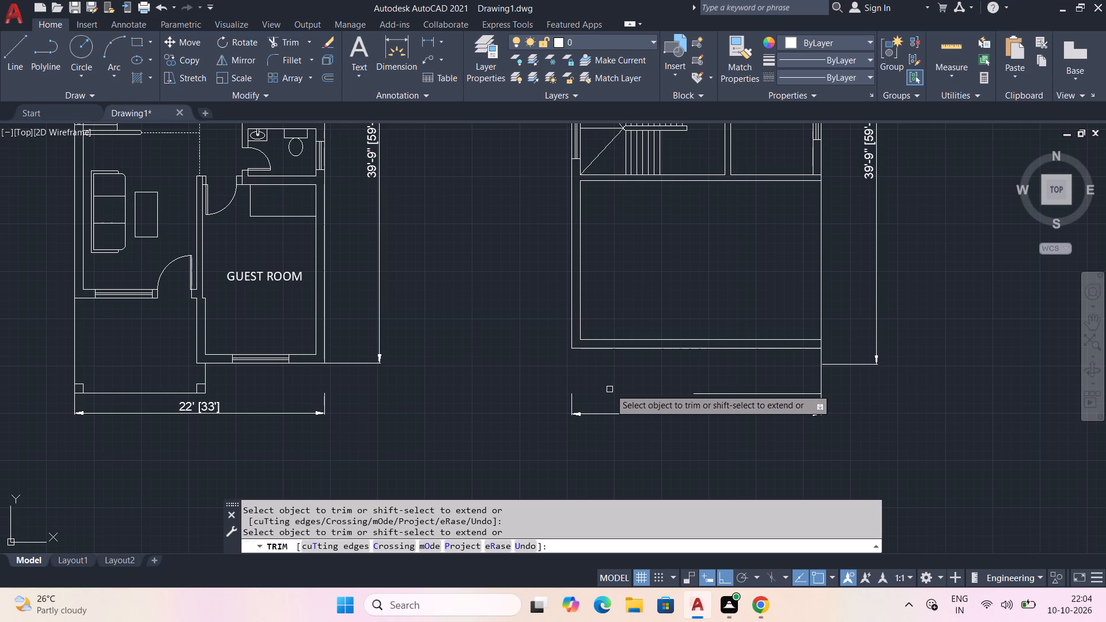
{"action": "key", "text": "Escape"}
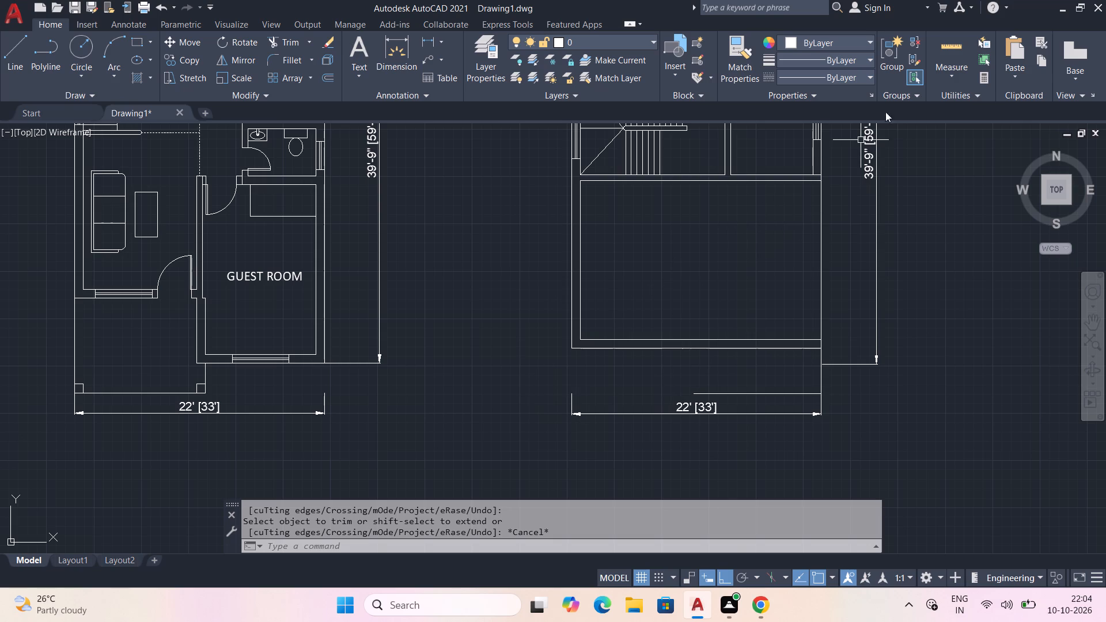
Quick-measure the rebuilt southern room's length and width.
{"action": "left_click", "coordinate": [951, 48]}
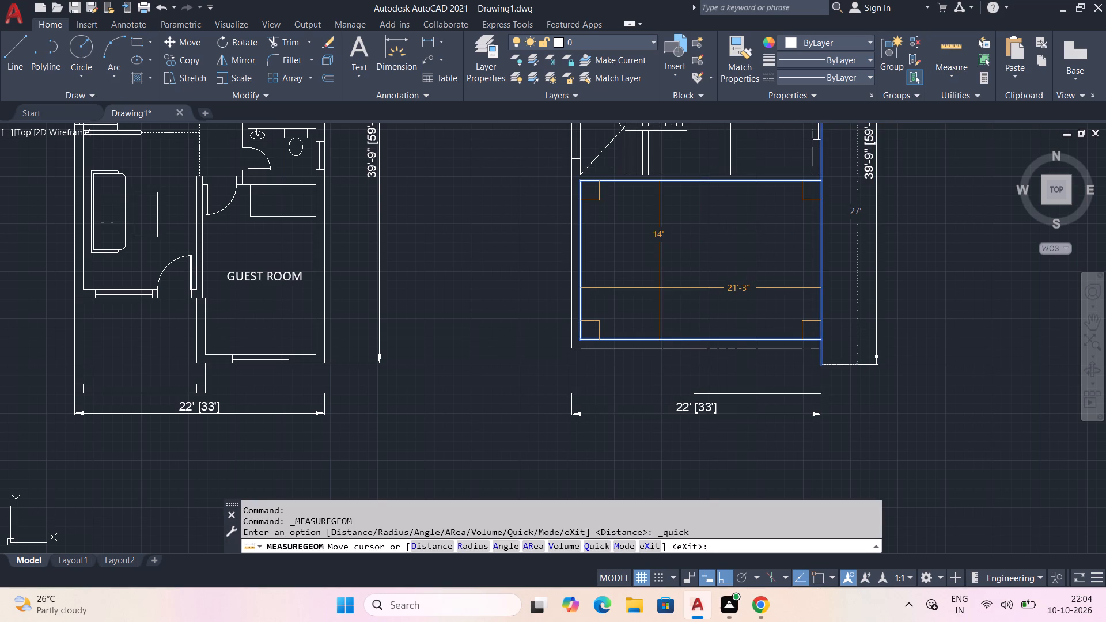
{"action": "key", "text": "Escape"}
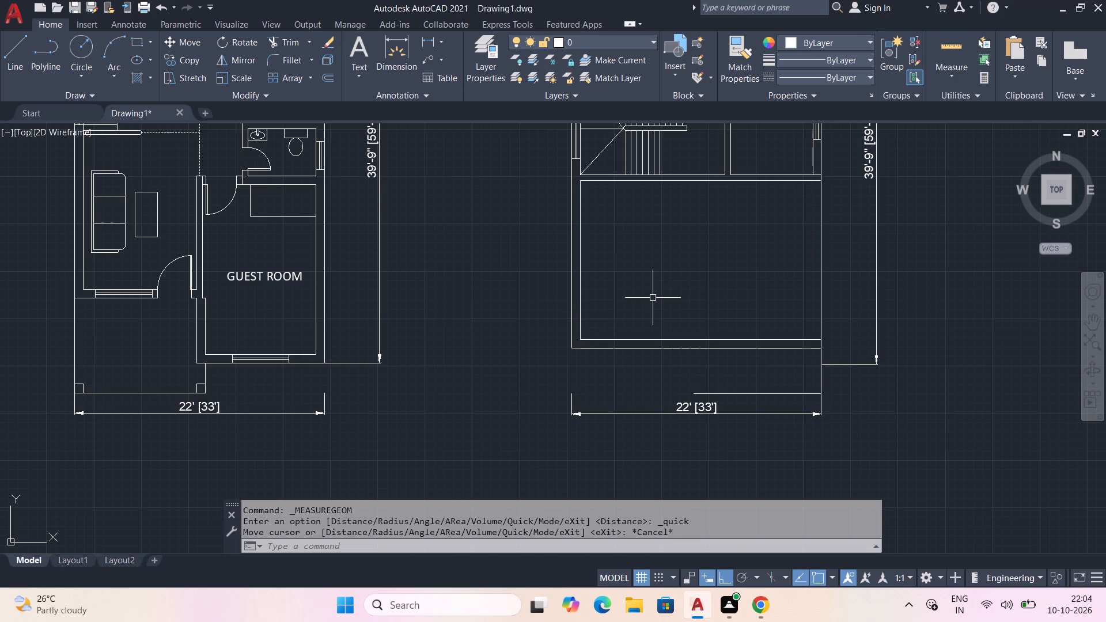
Offset the southern room's inner west wall line 11'2" to the east to divide the room.
{"action": "key", "text": "o"}
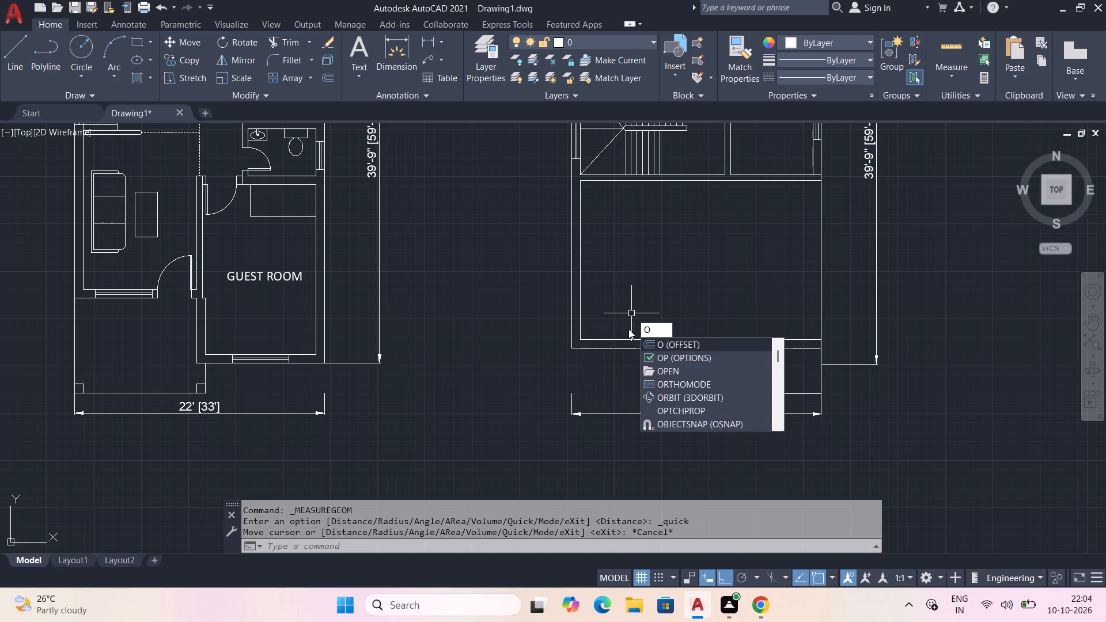
{"action": "left_click", "coordinate": [677, 343]}
{"action": "type", "text": "11"}
{"action": "type", "text": "'2"}
{"action": "key", "text": "shift+quotedbl"}
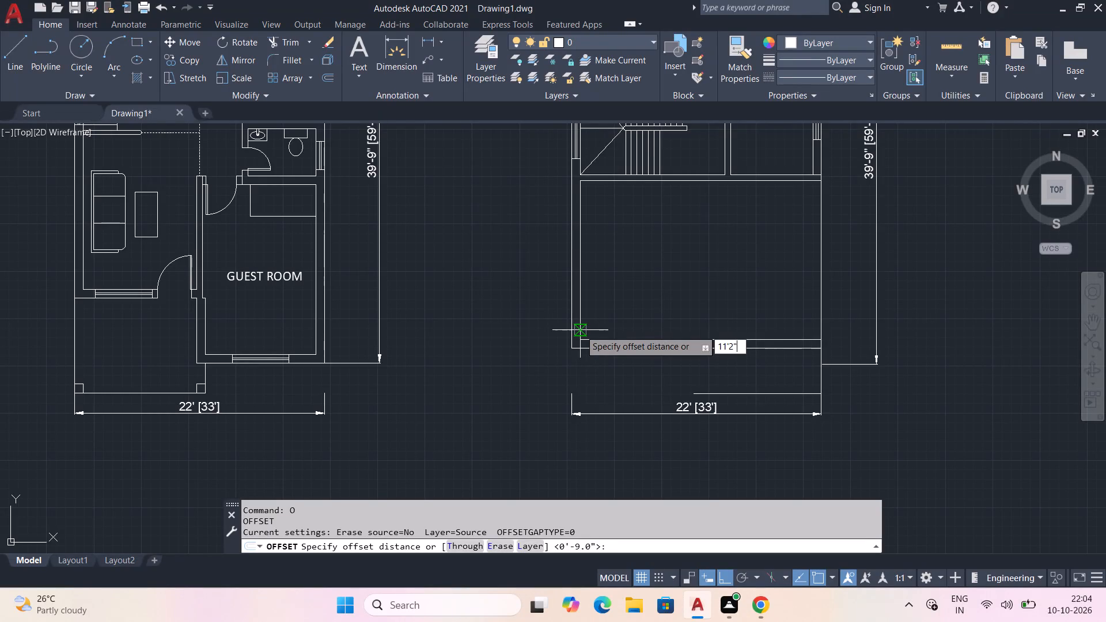
{"action": "key", "text": "Return"}
{"action": "left_click", "coordinate": [579, 304]}
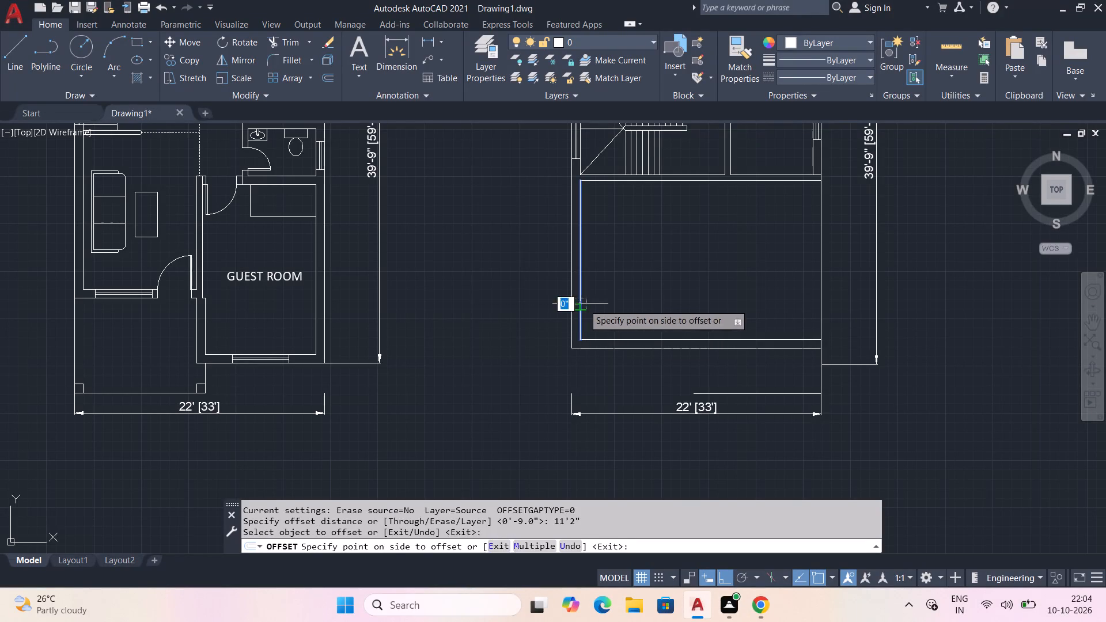
{"action": "left_click", "coordinate": [619, 304]}
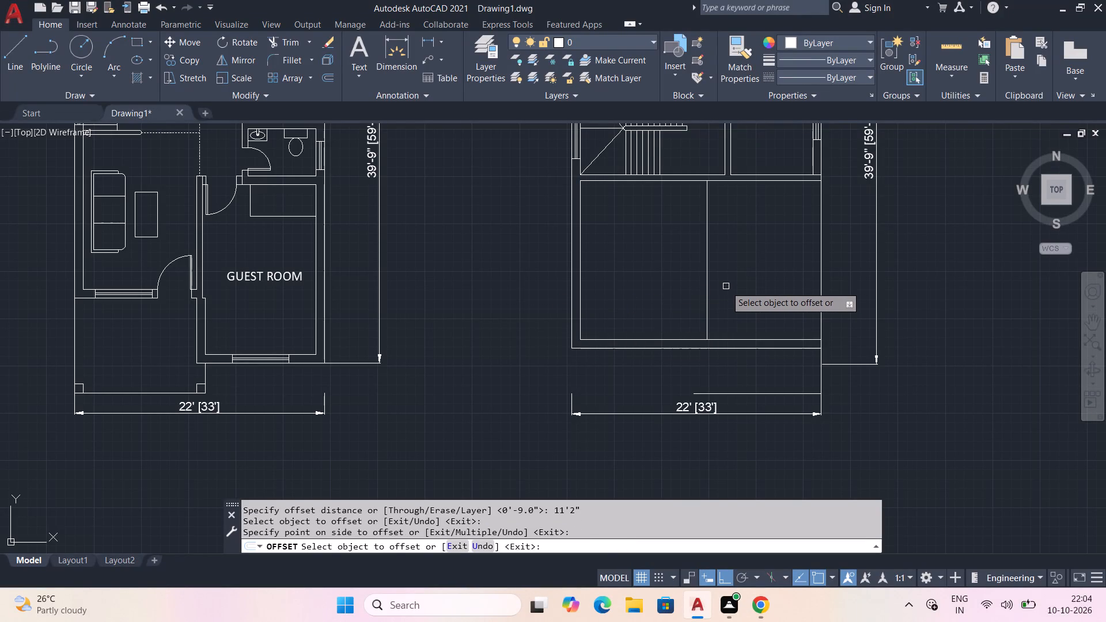
{"action": "key", "text": "space"}
Quick-measure the part of the southern room west of the new dividing line.
{"action": "left_click", "coordinate": [955, 36]}
{"action": "left_click", "coordinate": [942, 58]}
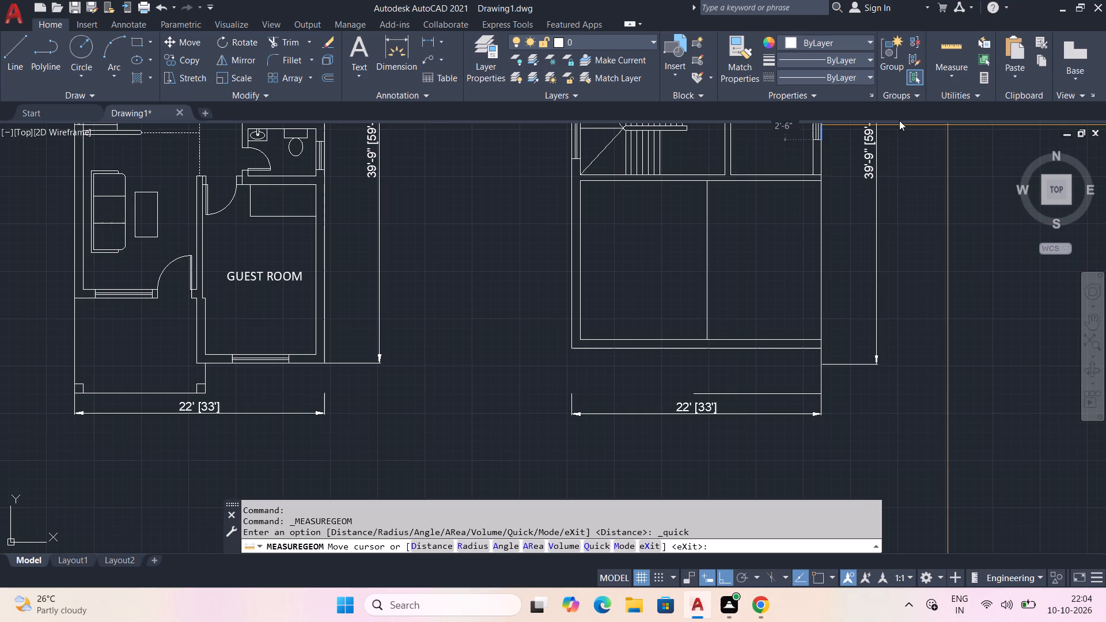
{"action": "middle_click_drag", "start_coordinate": [763, 296], "coordinate": [745, 366]}
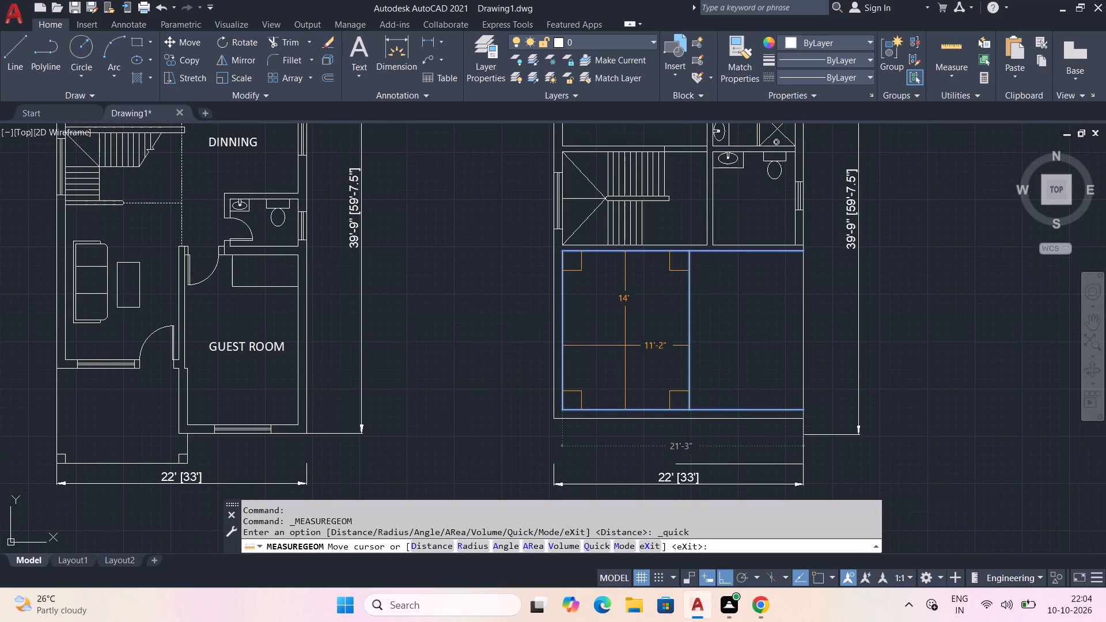
{"action": "key", "text": "Escape"}
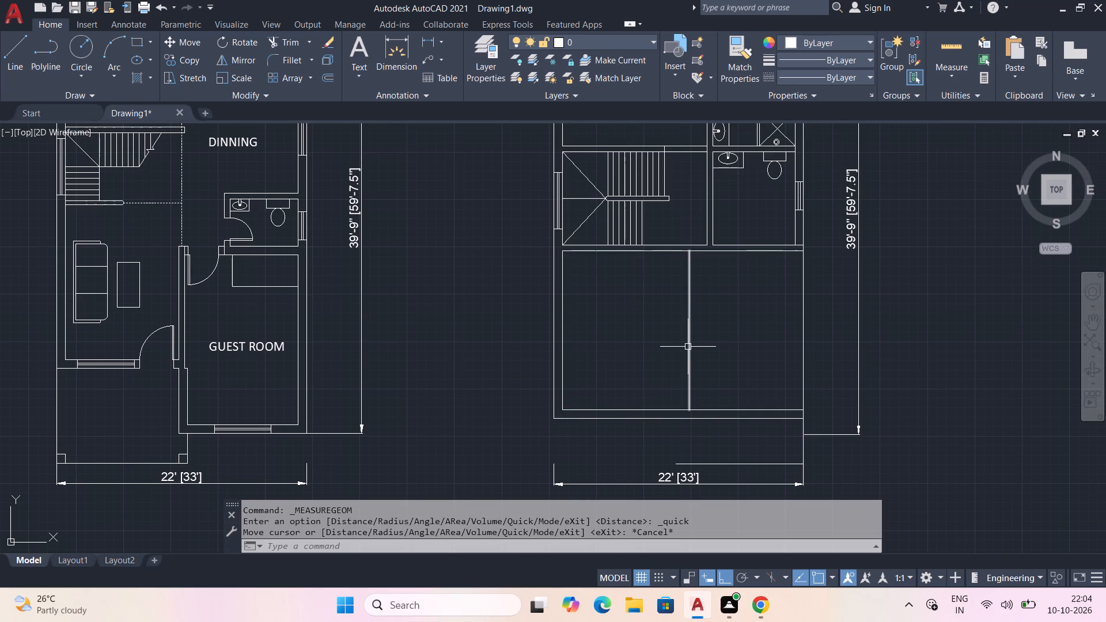
Move the dividing line west, to about 11'-3" from the plan's east wall line.
{"action": "left_click", "coordinate": [689, 347]}
{"action": "left_click", "coordinate": [187, 42]}
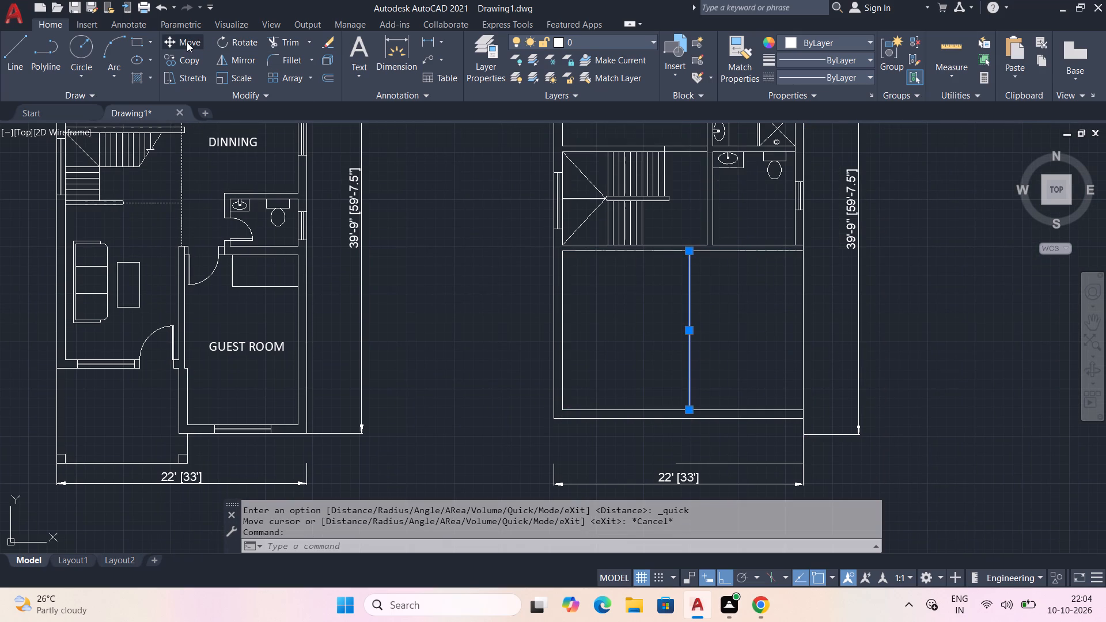
{"action": "left_click", "coordinate": [691, 336]}
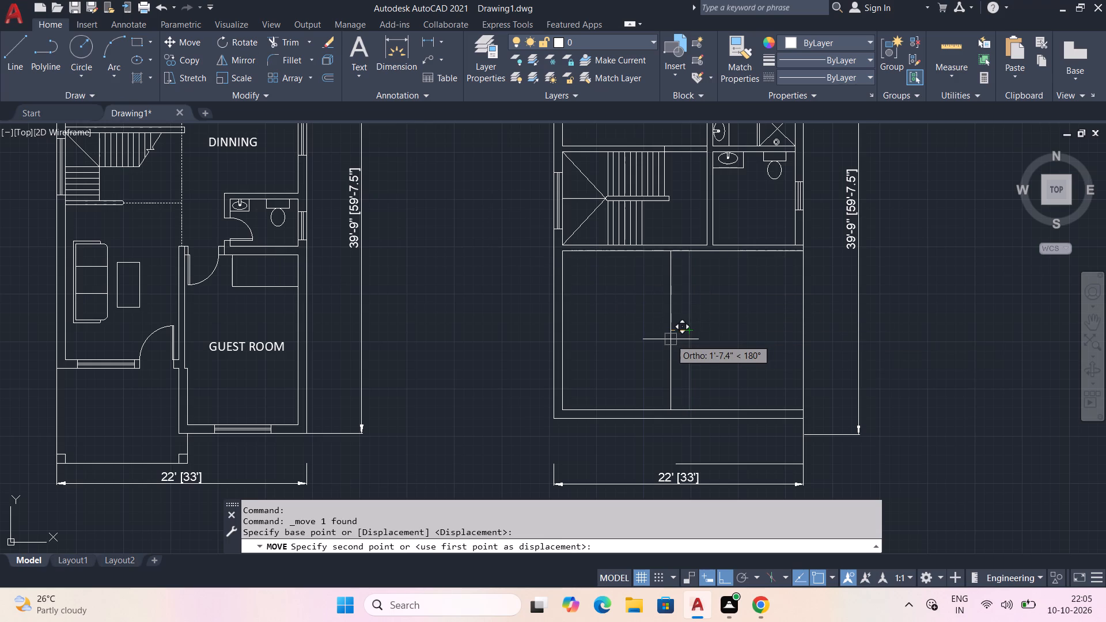
{"action": "left_click", "coordinate": [676, 340]}
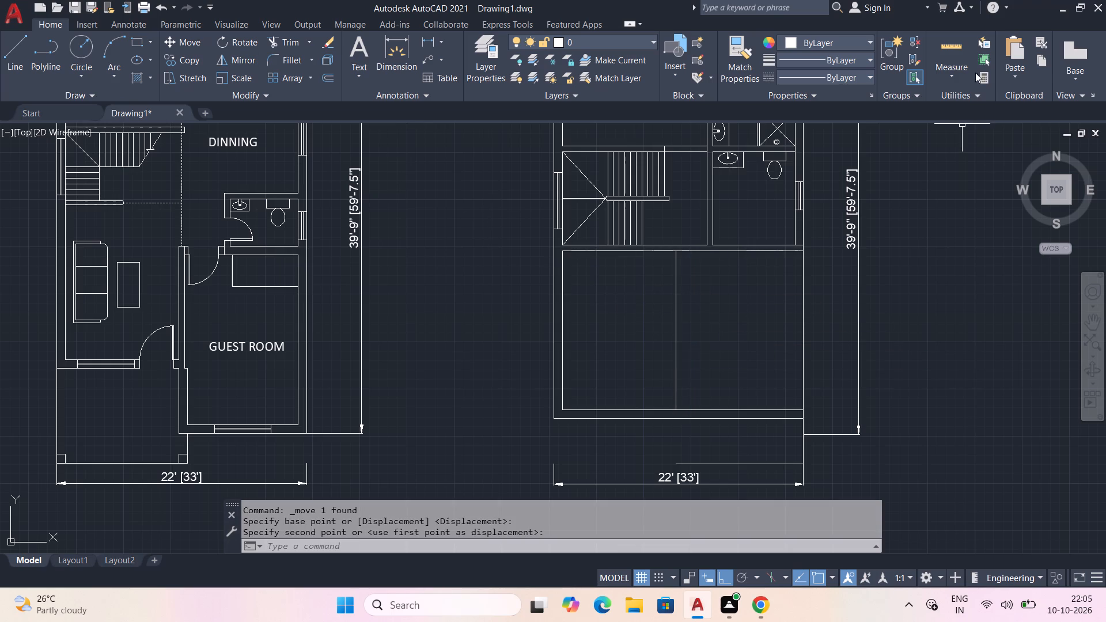
Quick-measure the part of the southern room east of the dividing line.
{"action": "left_click", "coordinate": [955, 47]}
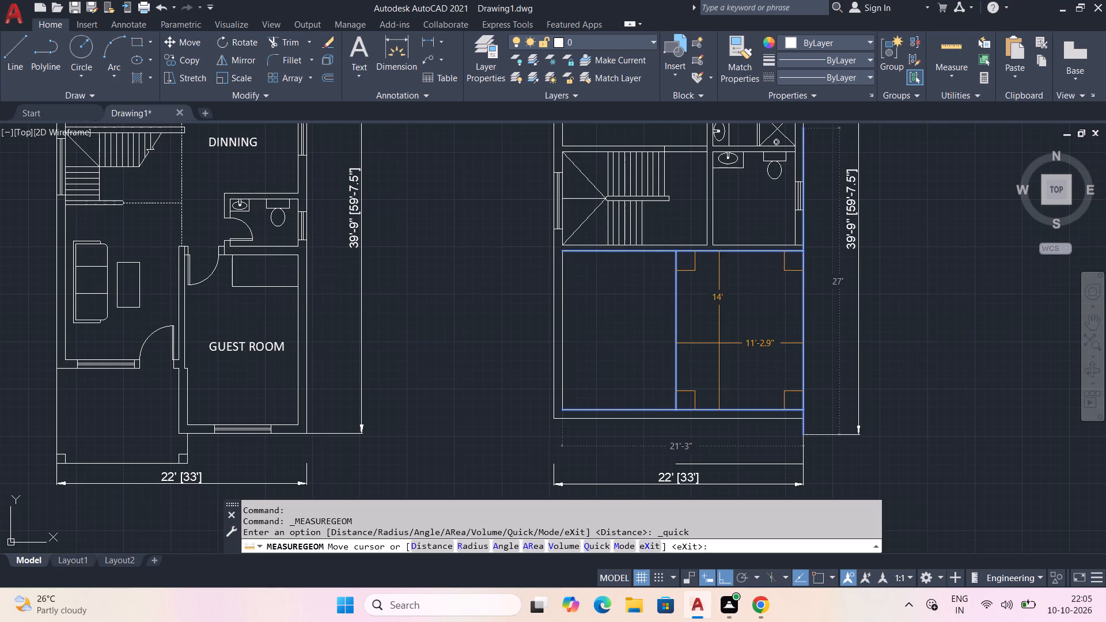
{"action": "key", "text": "Escape"}
Move the dividing line about 7" east, to about 10'-8" from the plan's east wall line.
{"action": "left_click", "coordinate": [677, 349]}
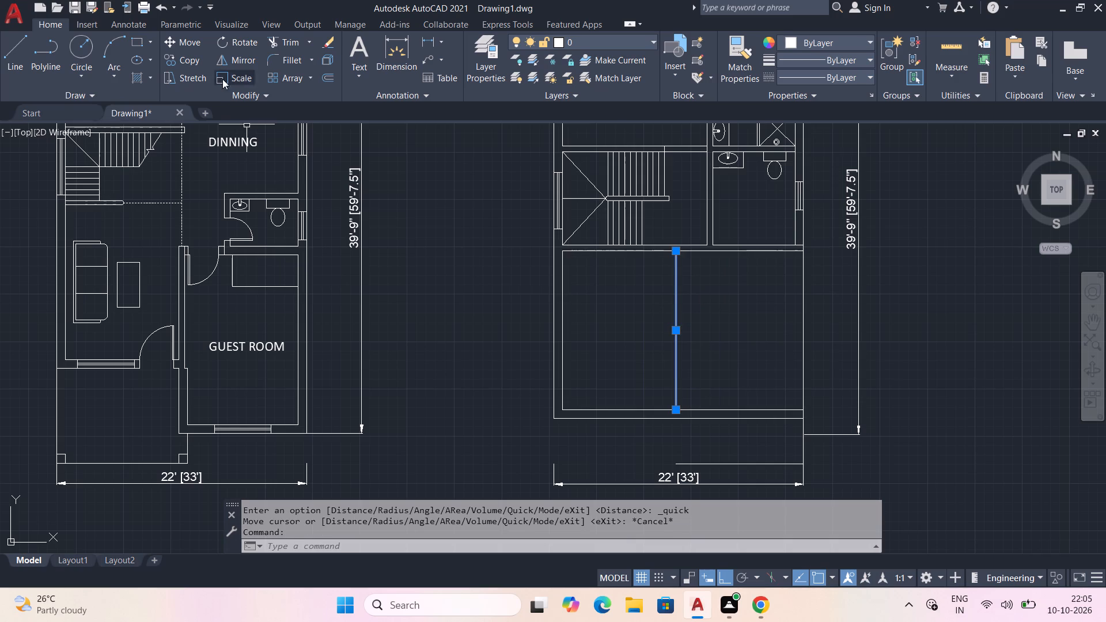
{"action": "left_click", "coordinate": [180, 35]}
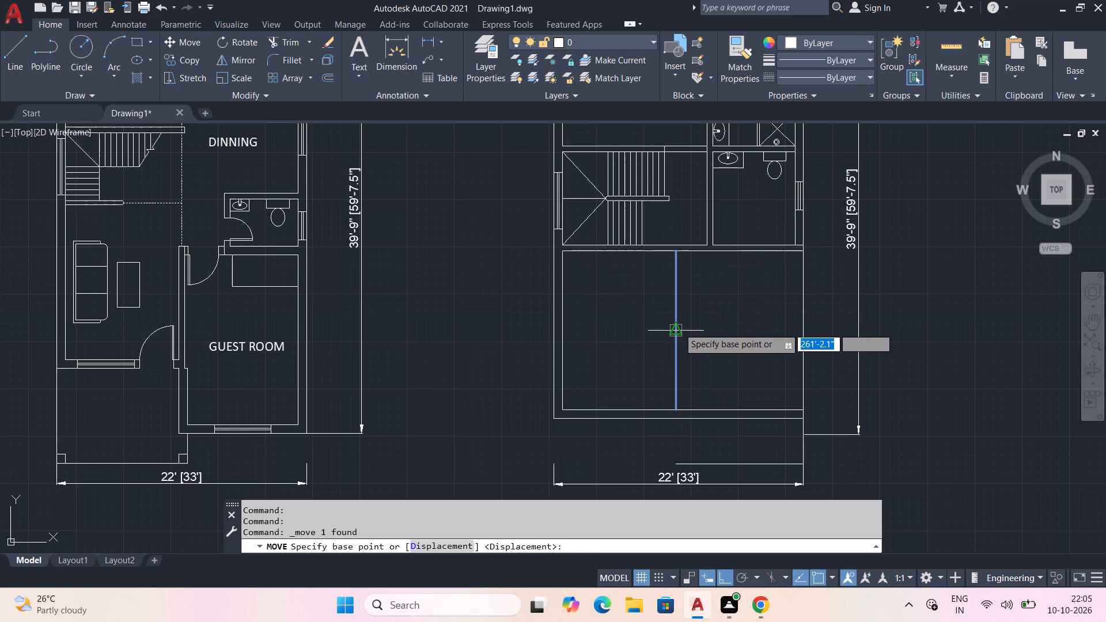
{"action": "left_click", "coordinate": [679, 331]}
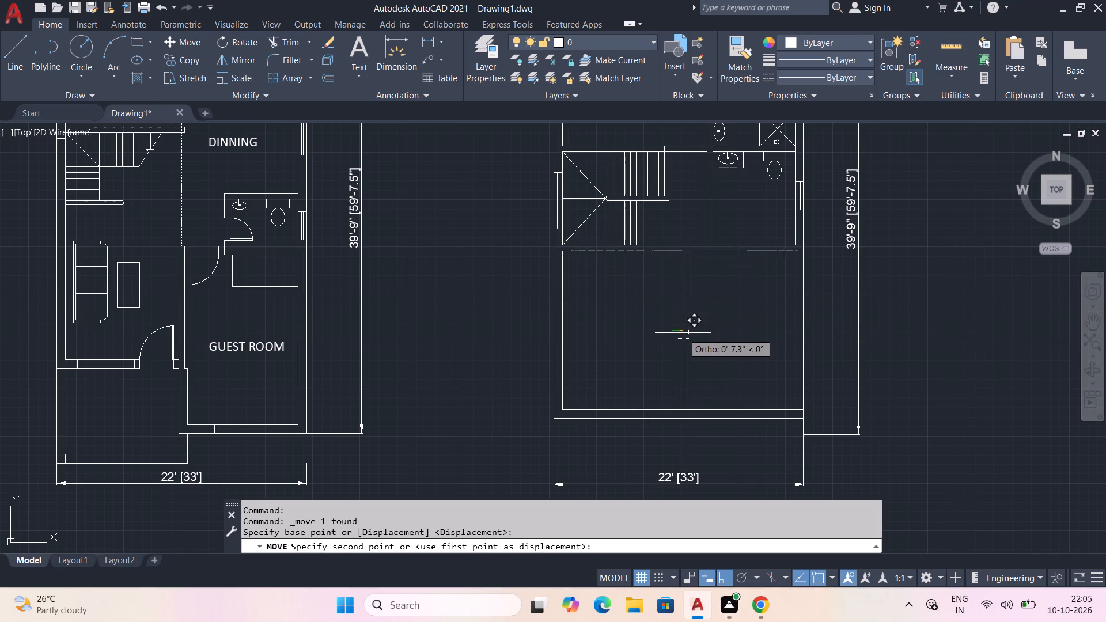
{"action": "left_click", "coordinate": [683, 333]}
Quick-measure the southern room's eastern part again from the shifted dividing line.
{"action": "left_click", "coordinate": [961, 49]}
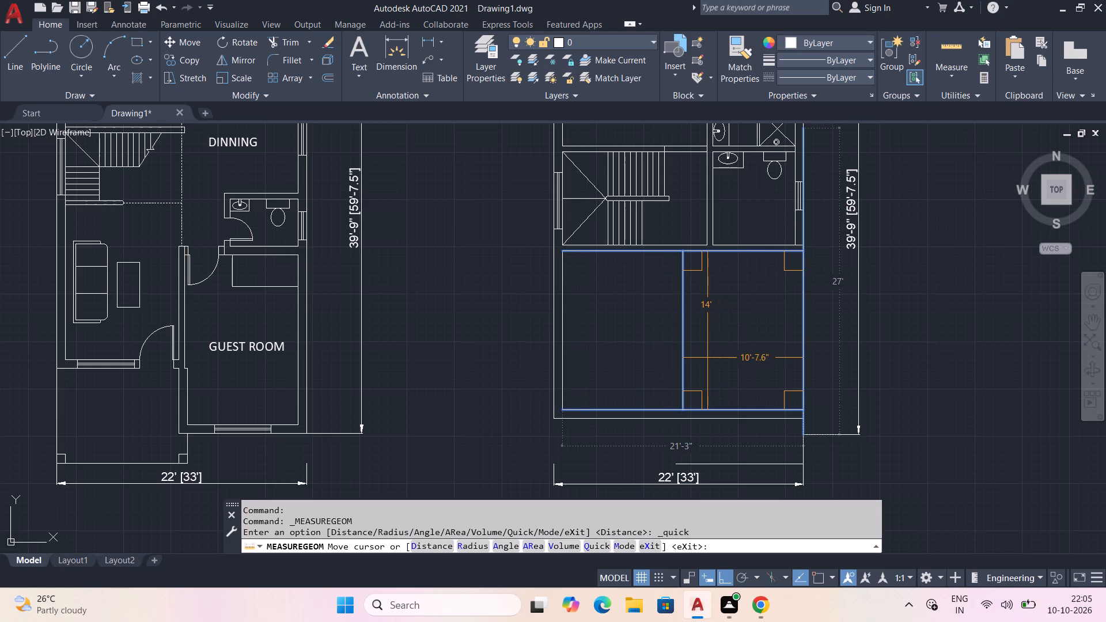
{"action": "key", "text": "Escape"}
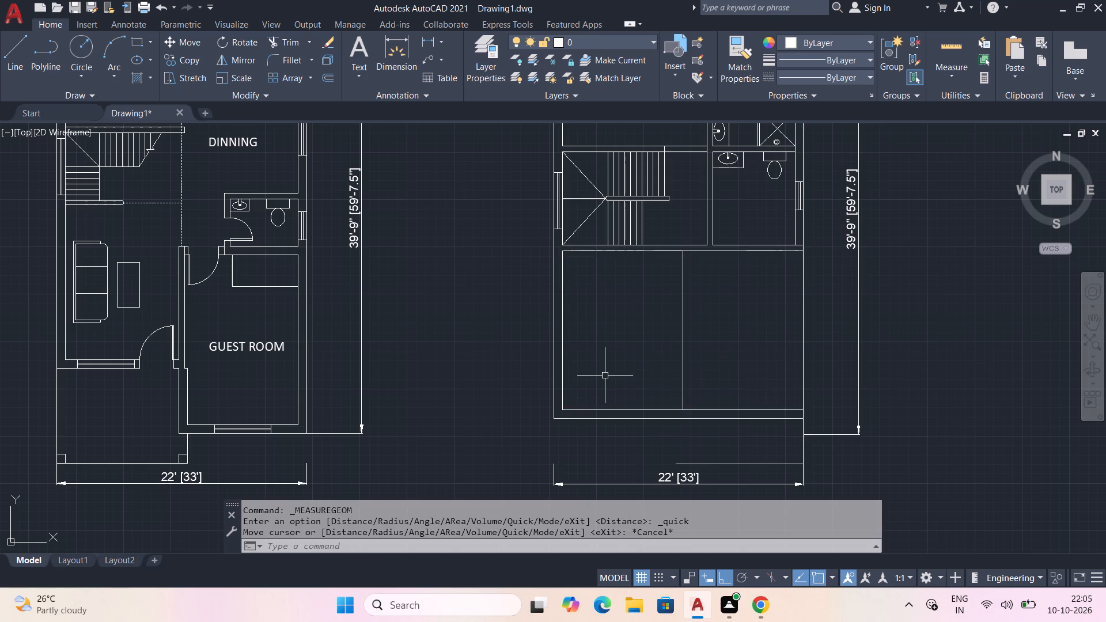
Offset the southern room's dividing line 3" to the west.
{"action": "key", "text": "o"}
{"action": "key", "text": "f"}
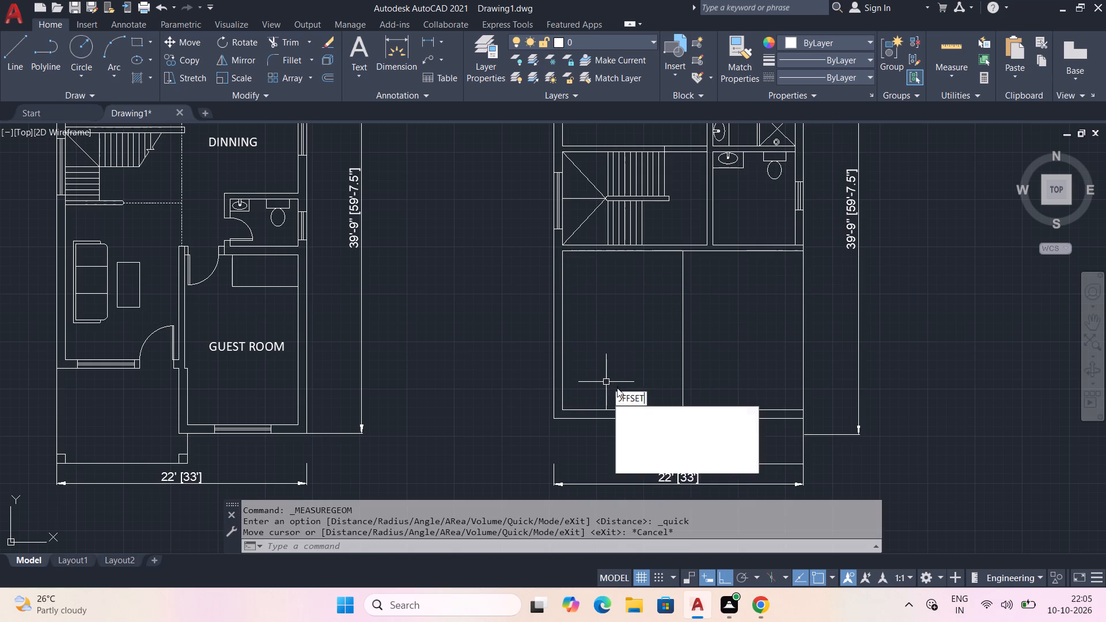
{"action": "key", "text": "space"}
{"action": "key", "text": "3"}
{"action": "key", "text": "shift+quotedbl"}
{"action": "key", "text": "Return"}
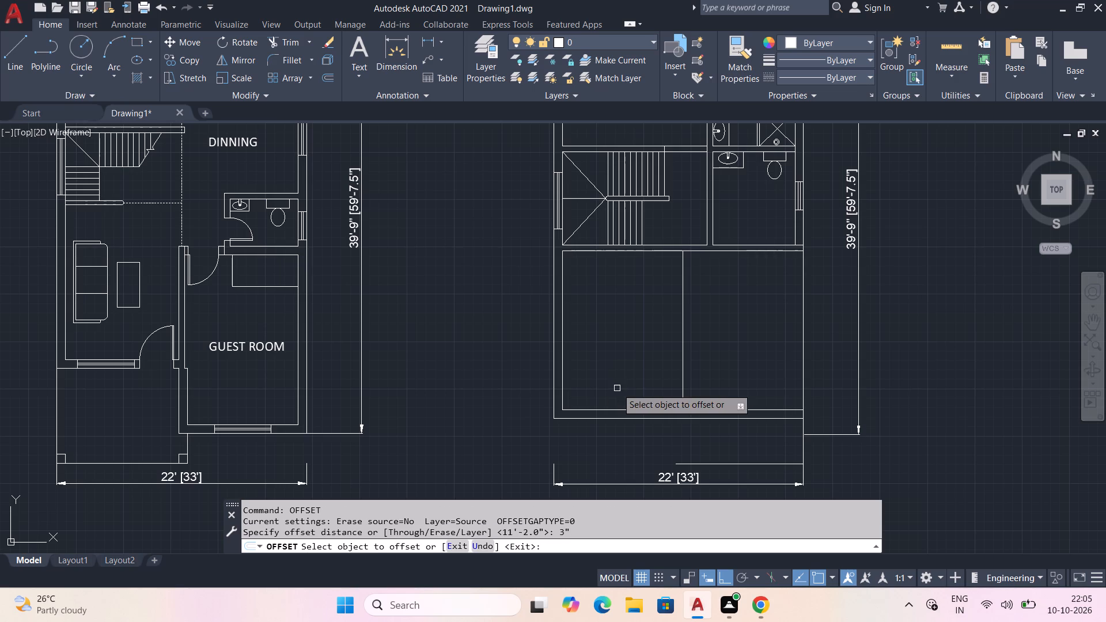
{"action": "left_click", "coordinate": [681, 359]}
{"action": "left_click", "coordinate": [654, 359]}
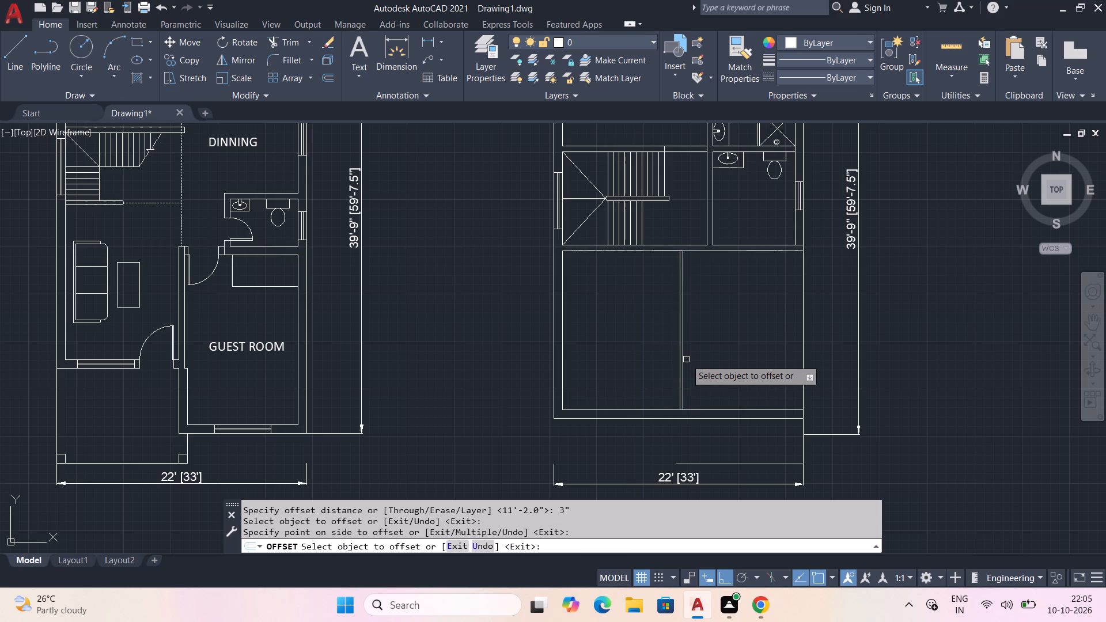
Offset the southern room's dividing line 3" to the east.
{"action": "left_click_drag", "start_coordinate": [683, 363], "coordinate": [694, 365]}
{"action": "left_click", "coordinate": [721, 366]}
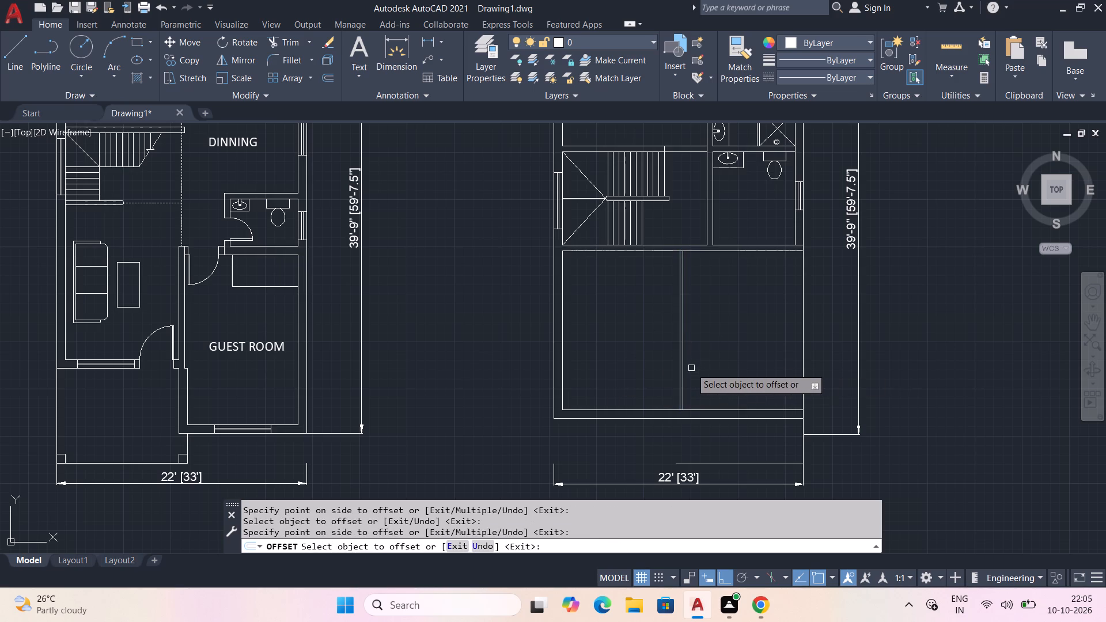
{"action": "scroll", "coordinate": [688, 360], "scroll_direction": "up", "scroll_amount": 2}
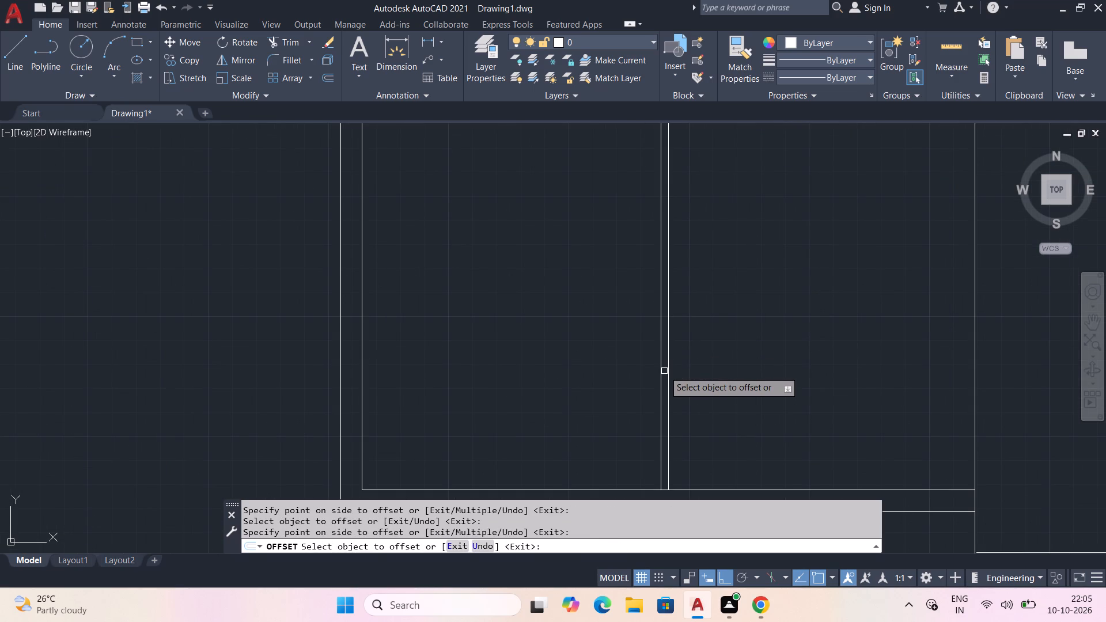
{"action": "left_click", "coordinate": [667, 373]}
{"action": "left_click", "coordinate": [721, 372]}
{"action": "key", "text": "Escape"}
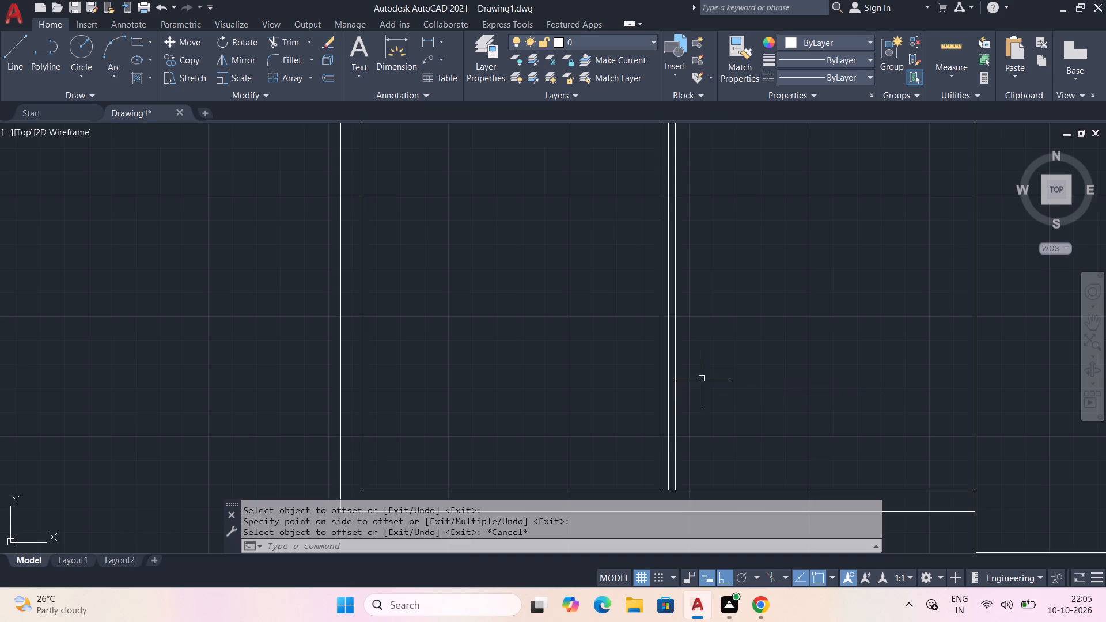
Erase the middle dividing line and its overlapping duplicate, keeping only the partition wall's two outer faces.
{"action": "left_click", "coordinate": [669, 388]}
{"action": "key", "text": "Delete"}
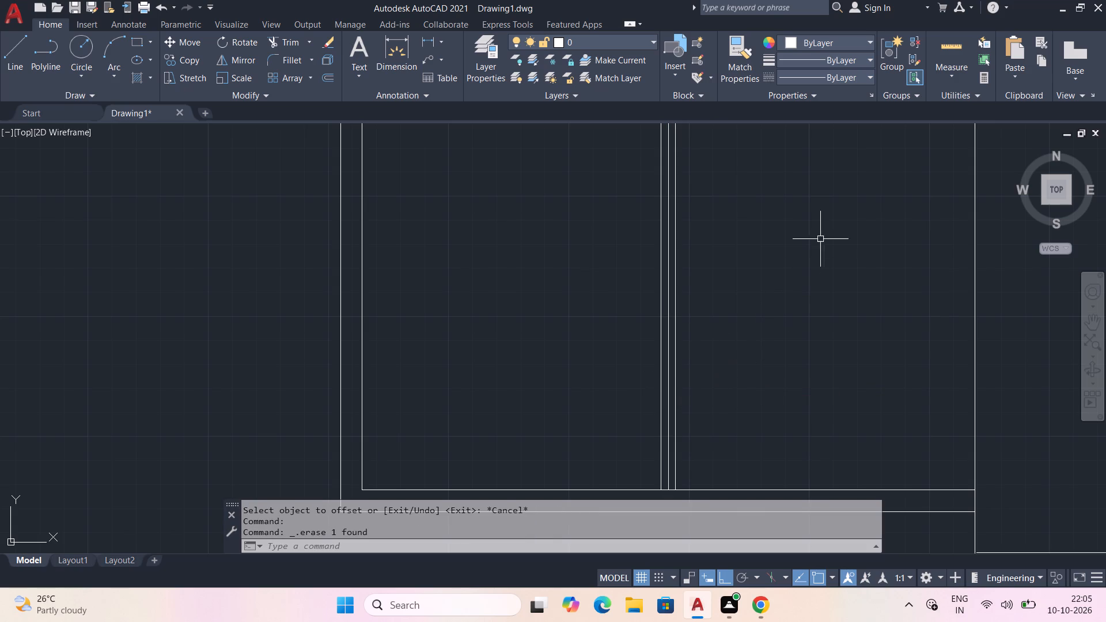
{"action": "left_click", "coordinate": [669, 308]}
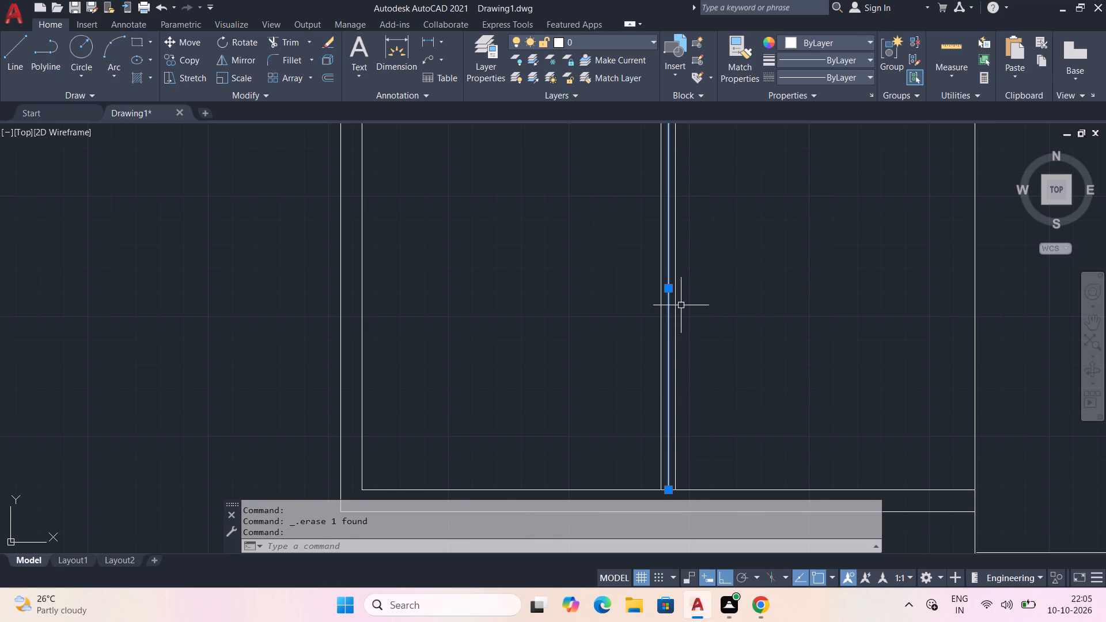
{"action": "key", "text": "Delete"}
Quick-measure the two rooms on either side of the new partition wall.
{"action": "left_click", "coordinate": [945, 52]}
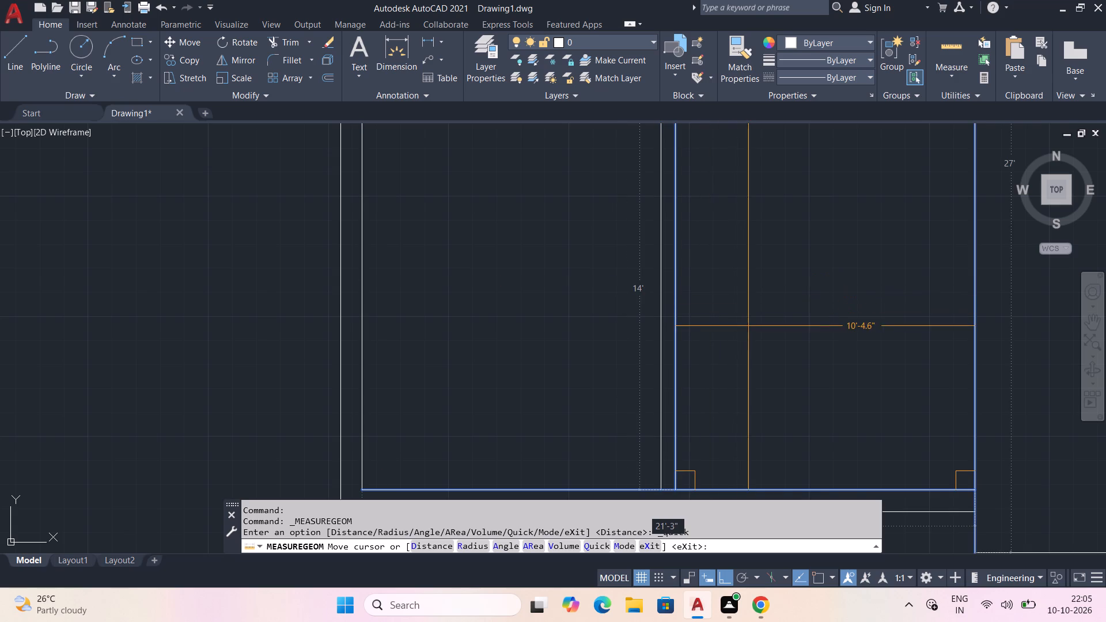
{"action": "middle_click_drag", "start_coordinate": [757, 275], "coordinate": [760, 251]}
{"action": "scroll", "coordinate": [760, 251], "scroll_direction": "down", "scroll_amount": 1}
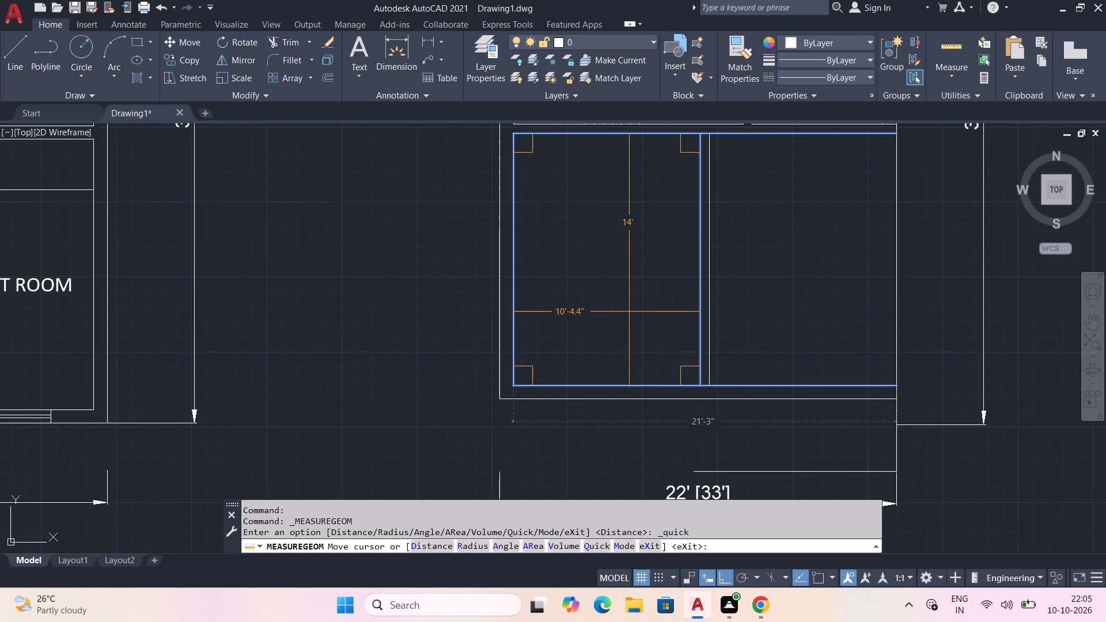
{"action": "key", "text": "Escape"}
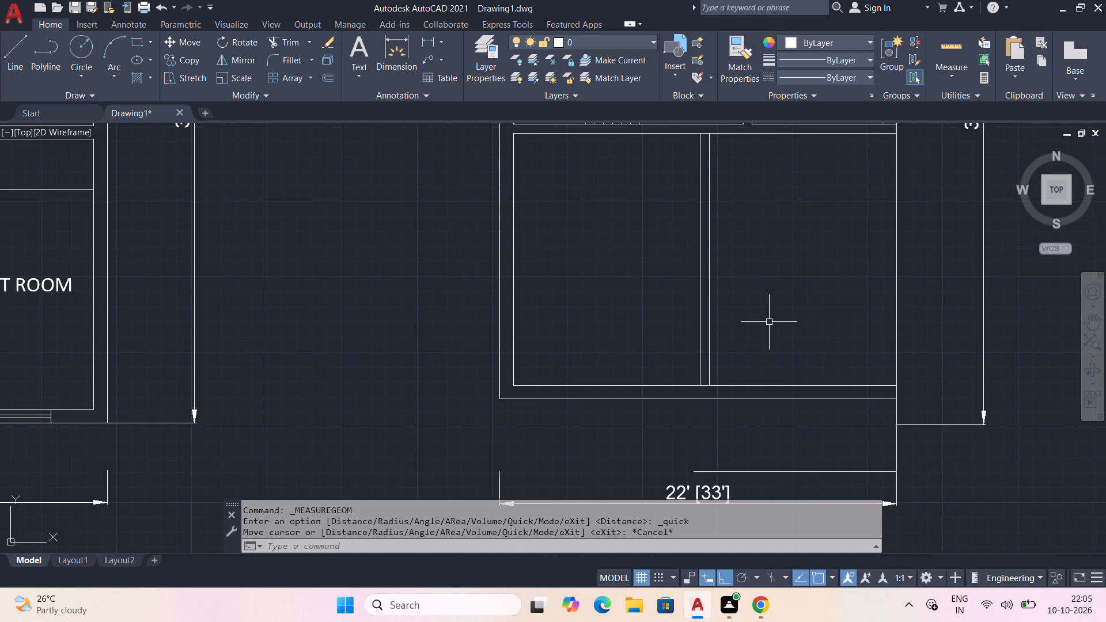
Extend the partition wall's east face south across the outer wall to the east copy's southernmost line.
{"action": "middle_click_drag", "start_coordinate": [709, 466], "coordinate": [709, 441]}
{"action": "scroll", "coordinate": [708, 415], "scroll_direction": "up", "scroll_amount": 1}
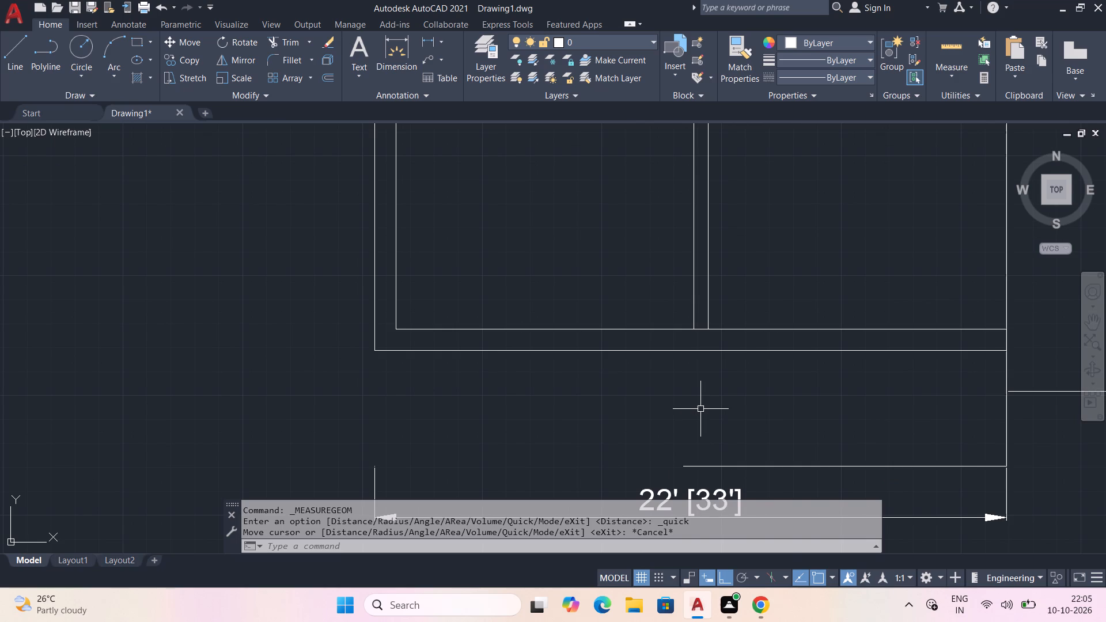
{"action": "key", "text": "e"}
{"action": "key", "text": "x"}
{"action": "key", "text": "space"}
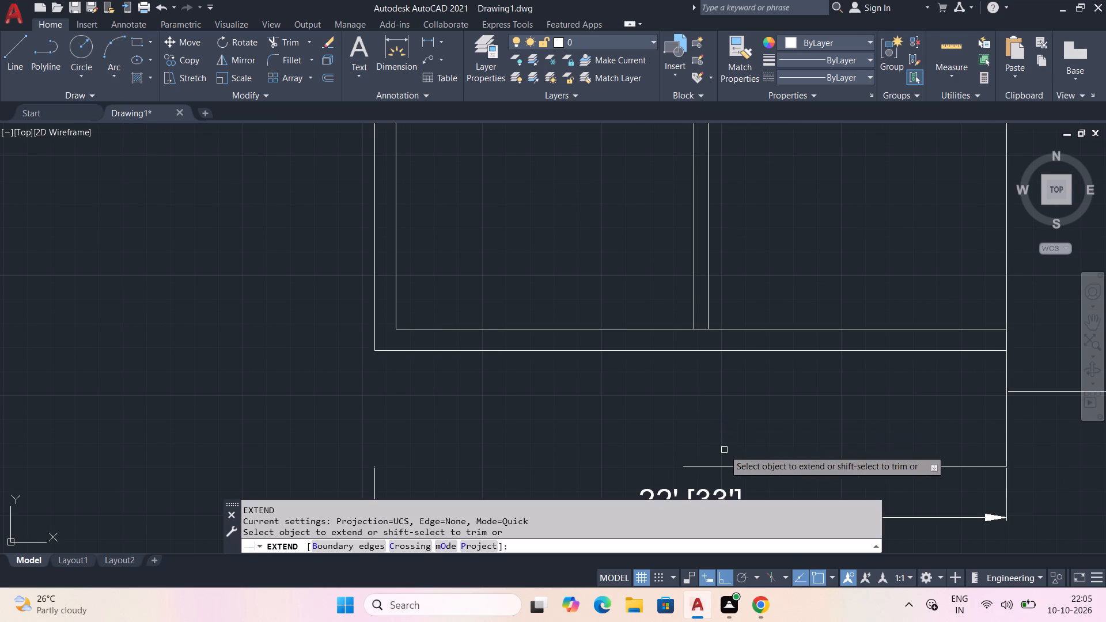
{"action": "left_click", "coordinate": [708, 304]}
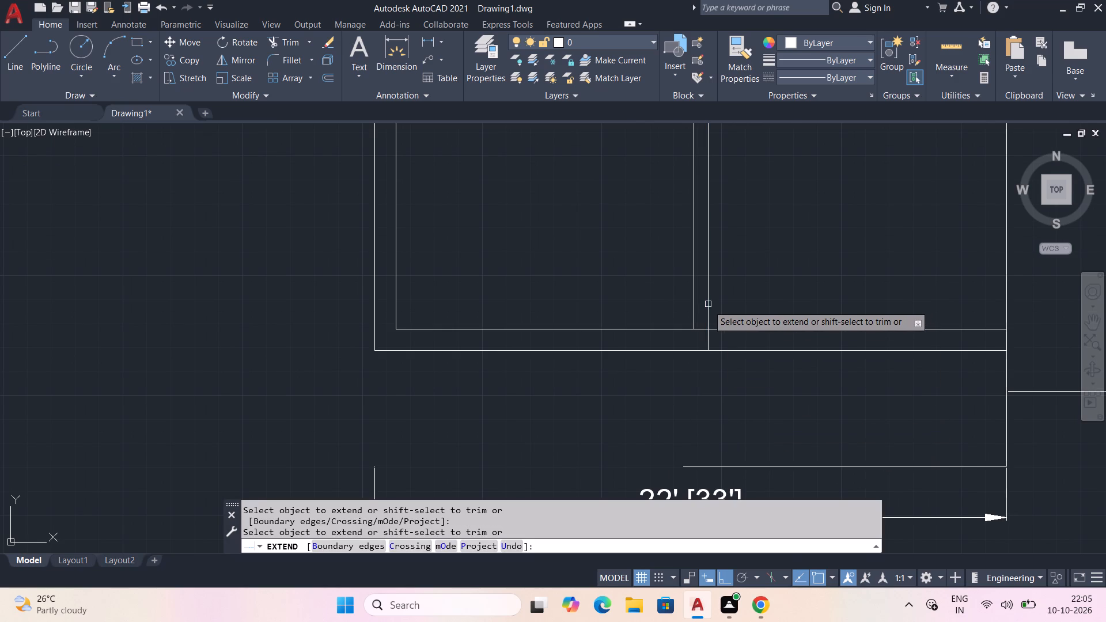
{"action": "left_click", "coordinate": [709, 336]}
{"action": "key", "text": "Escape"}
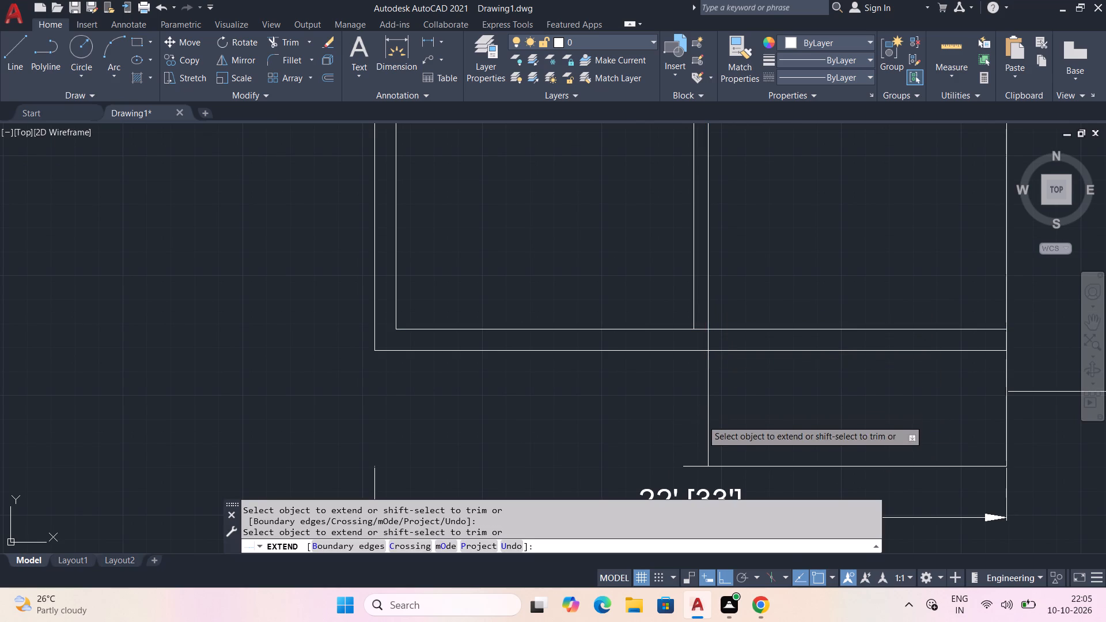
Remove the southernmost line's overhang west of the extended line, and trim the extended line where it crosses the south wall.
{"action": "middle_click_drag", "start_coordinate": [692, 448], "coordinate": [690, 418]}
{"action": "left_click", "coordinate": [688, 436]}
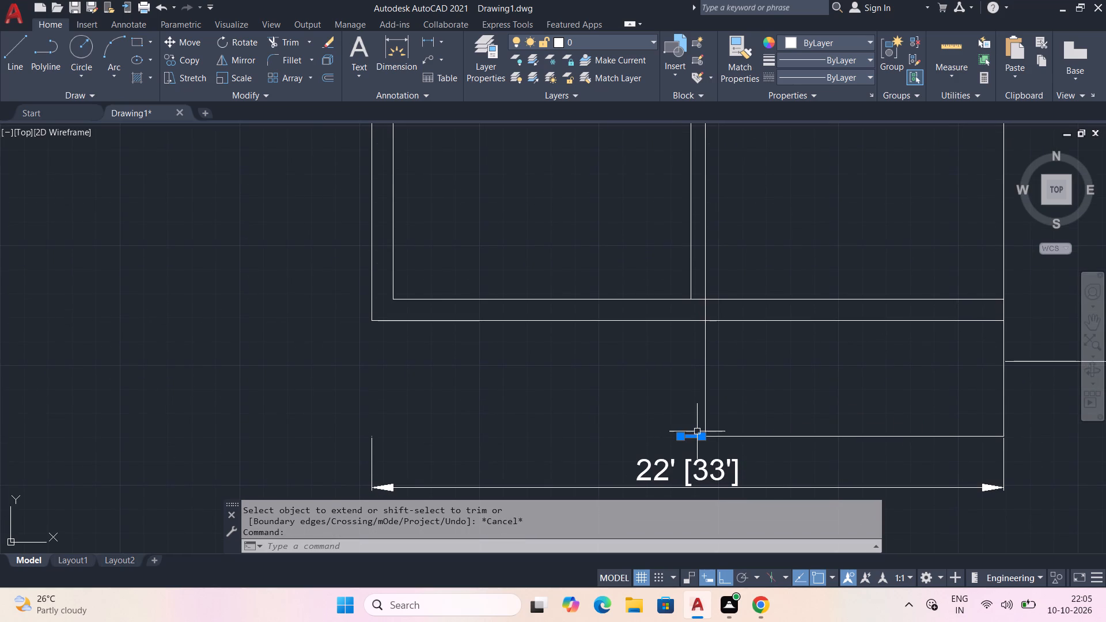
{"action": "key", "text": "Delete"}
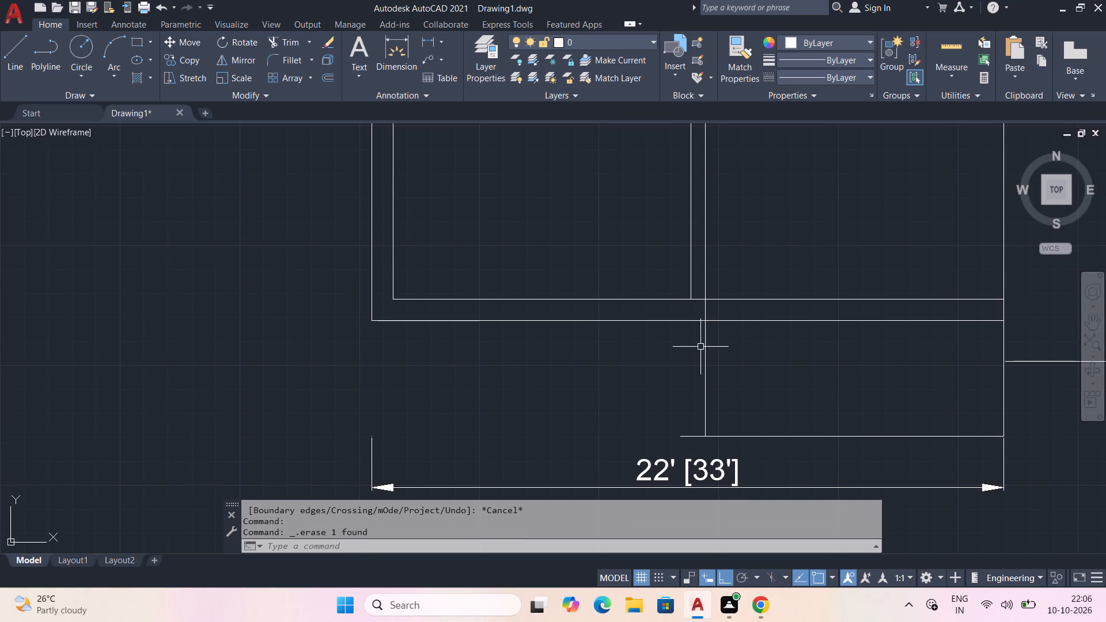
{"action": "key", "text": "t"}
{"action": "key", "text": "r"}
{"action": "key", "text": "space"}
{"action": "left_click", "coordinate": [705, 309]}
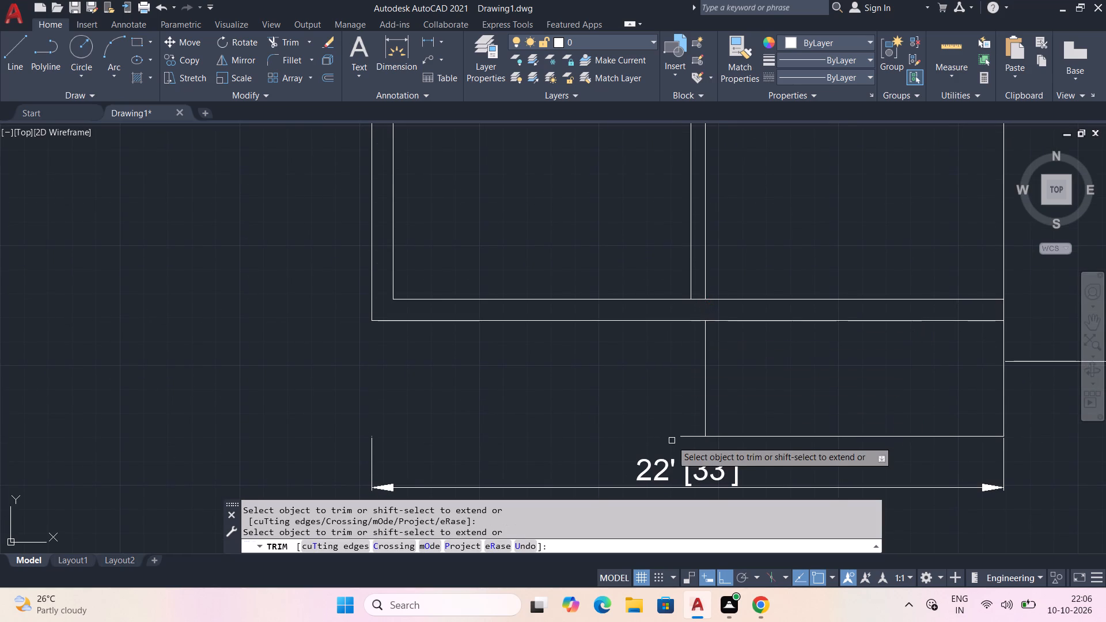
{"action": "left_click", "coordinate": [689, 436]}
{"action": "scroll", "coordinate": [694, 436], "scroll_direction": "up", "scroll_amount": 2}
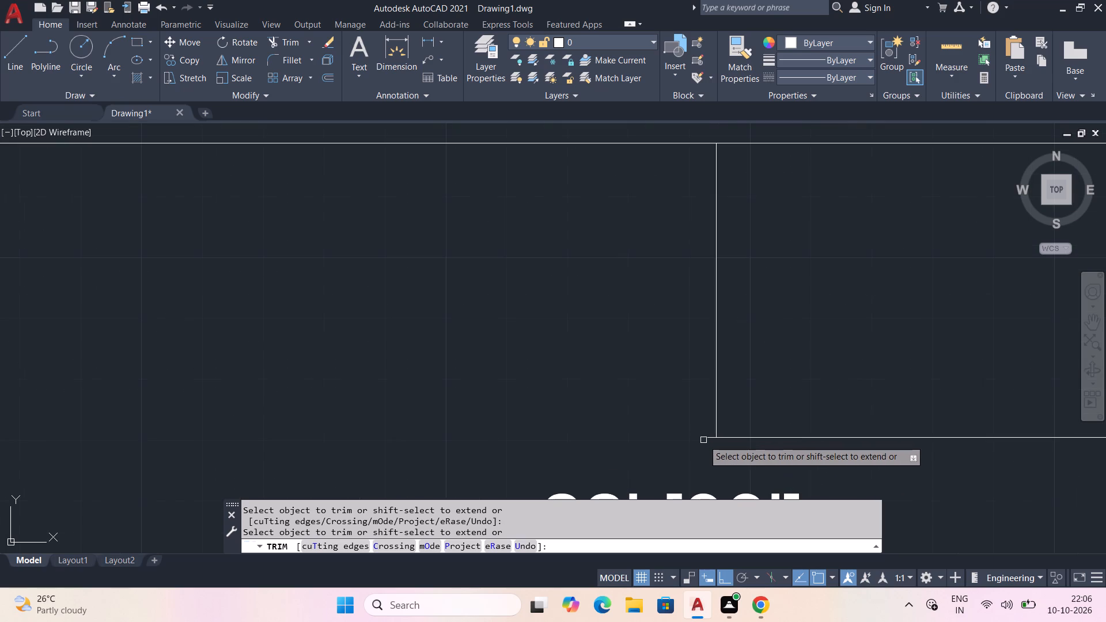
{"action": "left_click", "coordinate": [708, 438]}
{"action": "key", "text": "Escape"}
{"action": "scroll", "coordinate": [701, 437], "scroll_direction": "up", "scroll_amount": 3}
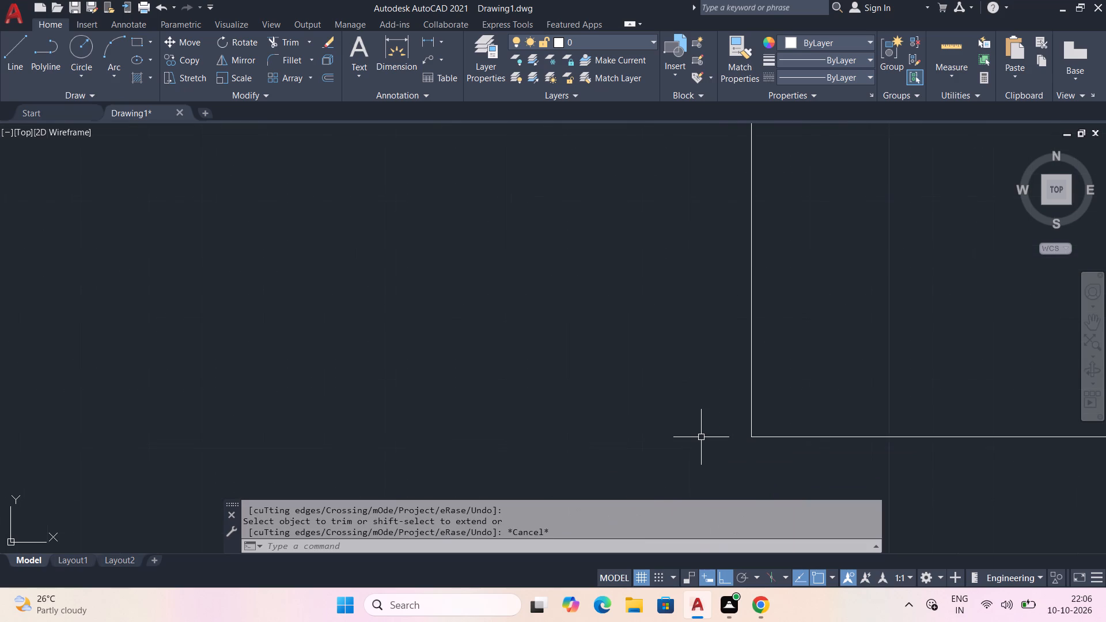
Offset the vertical line south of the outer wall 9" to the west.
{"action": "scroll", "coordinate": [752, 446], "scroll_direction": "down", "scroll_amount": 3}
{"action": "scroll", "coordinate": [734, 373], "scroll_direction": "down", "scroll_amount": 1}
{"action": "middle_click_drag", "start_coordinate": [734, 373], "coordinate": [719, 397]}
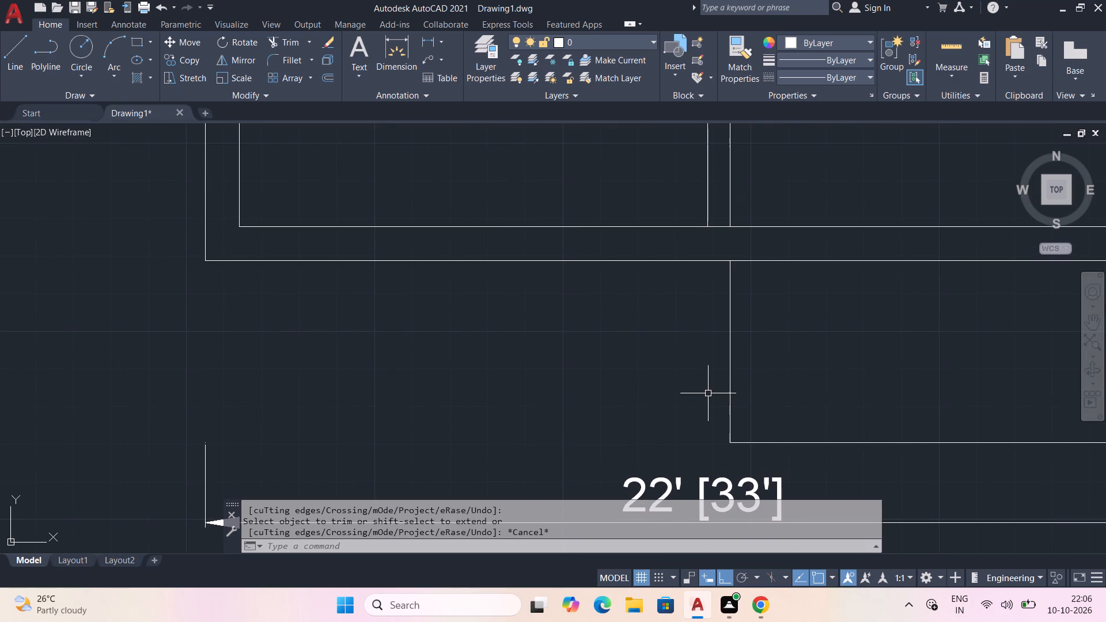
{"action": "key", "text": "o"}
{"action": "type", "text": "F"}
{"action": "key", "text": "space"}
{"action": "key", "text": "9"}
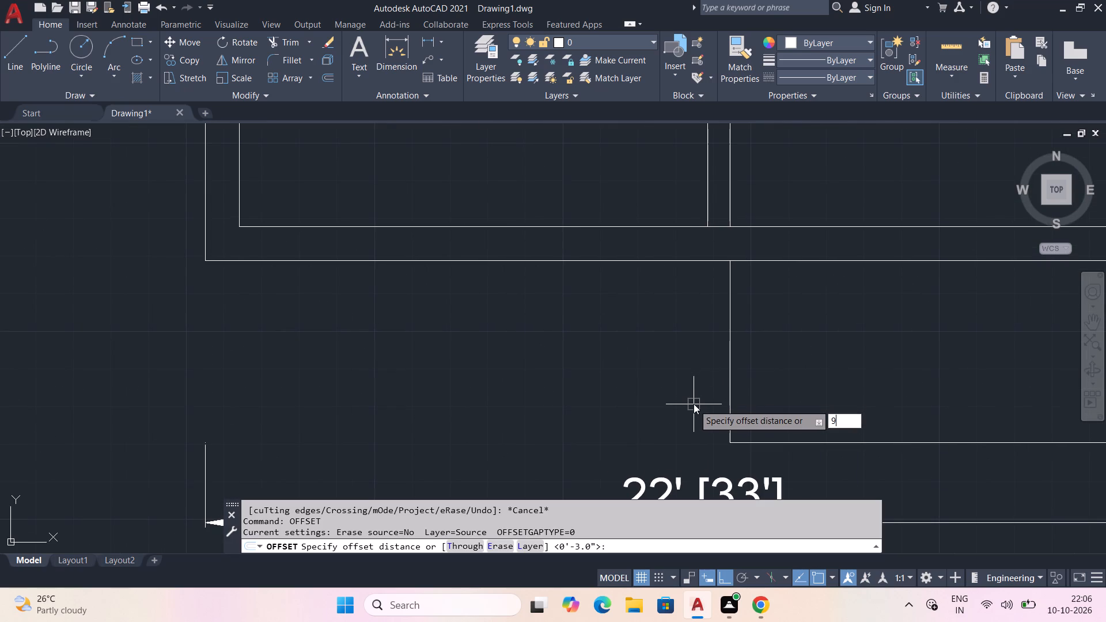
{"action": "type", "text": "\""}
{"action": "key", "text": "space"}
{"action": "left_click", "coordinate": [729, 389]}
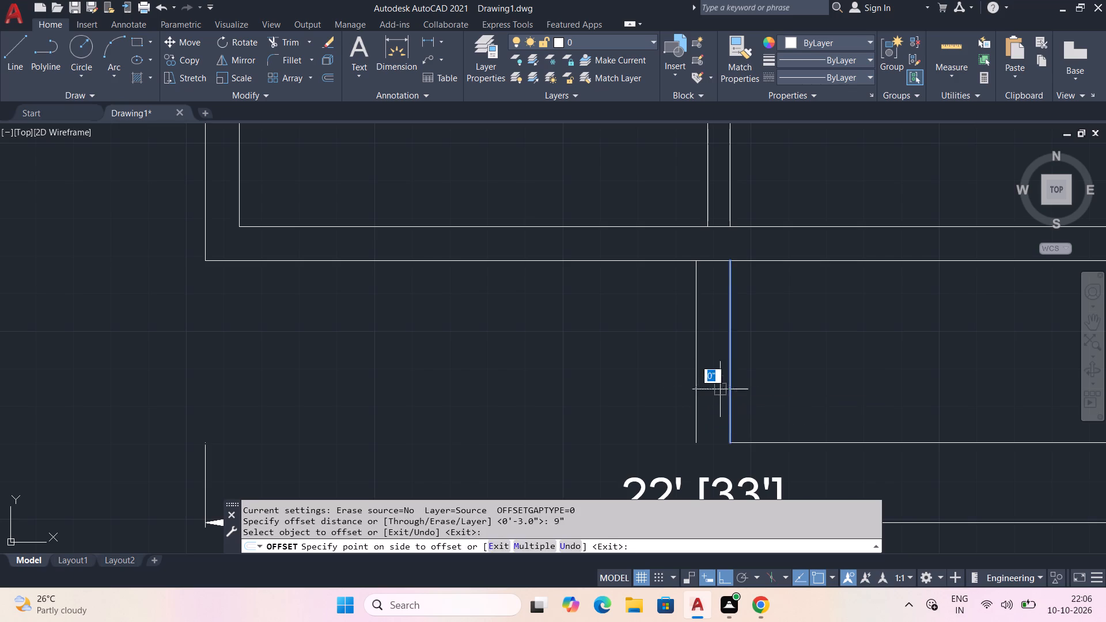
{"action": "left_click", "coordinate": [684, 389]}
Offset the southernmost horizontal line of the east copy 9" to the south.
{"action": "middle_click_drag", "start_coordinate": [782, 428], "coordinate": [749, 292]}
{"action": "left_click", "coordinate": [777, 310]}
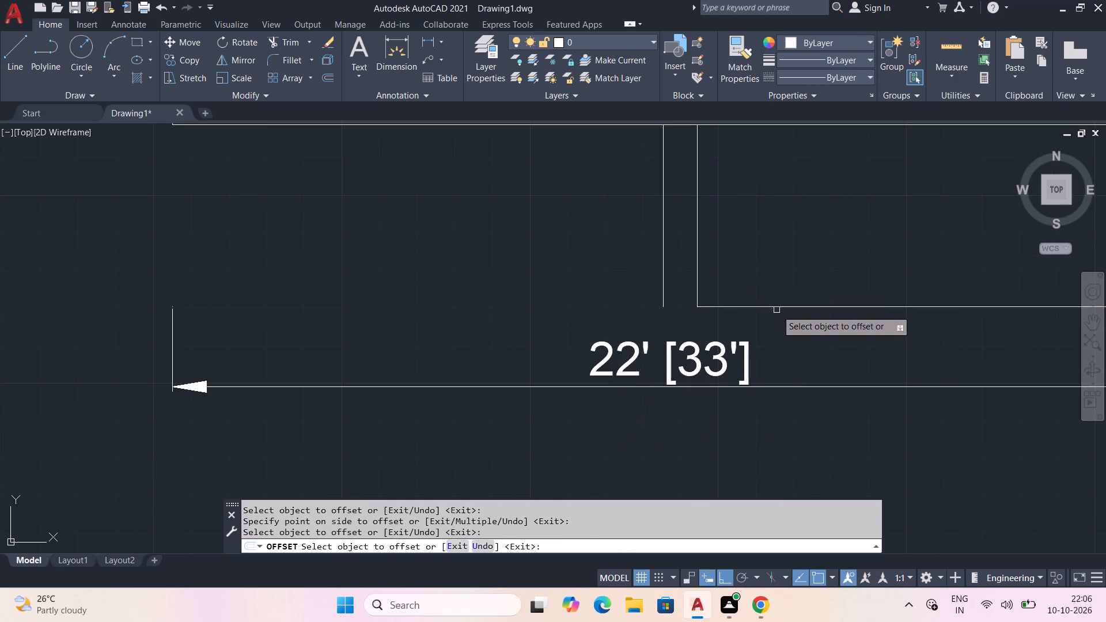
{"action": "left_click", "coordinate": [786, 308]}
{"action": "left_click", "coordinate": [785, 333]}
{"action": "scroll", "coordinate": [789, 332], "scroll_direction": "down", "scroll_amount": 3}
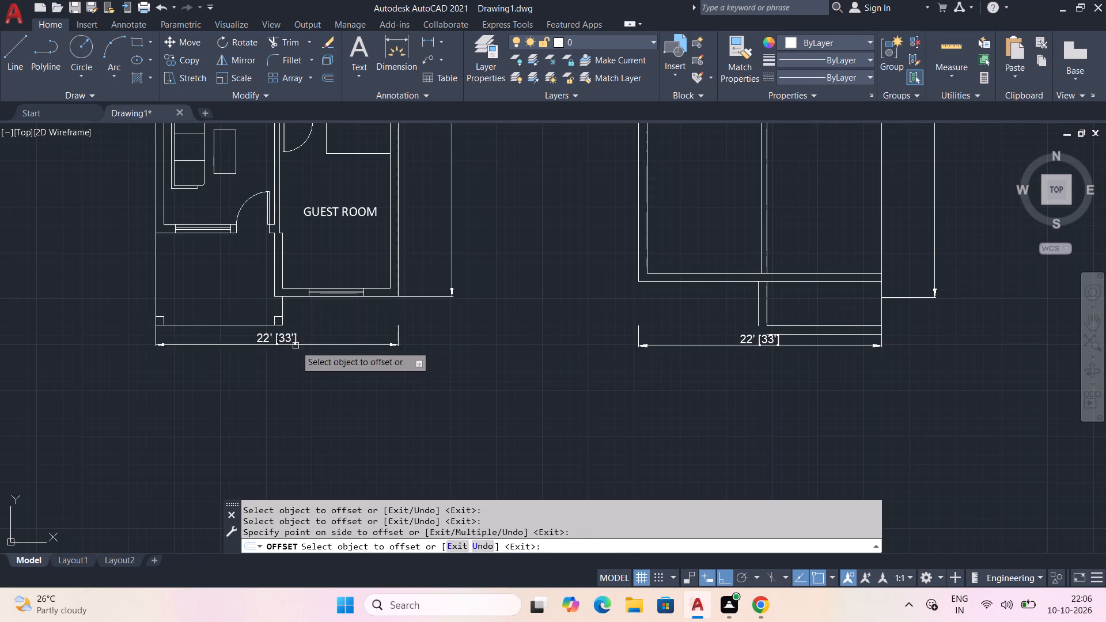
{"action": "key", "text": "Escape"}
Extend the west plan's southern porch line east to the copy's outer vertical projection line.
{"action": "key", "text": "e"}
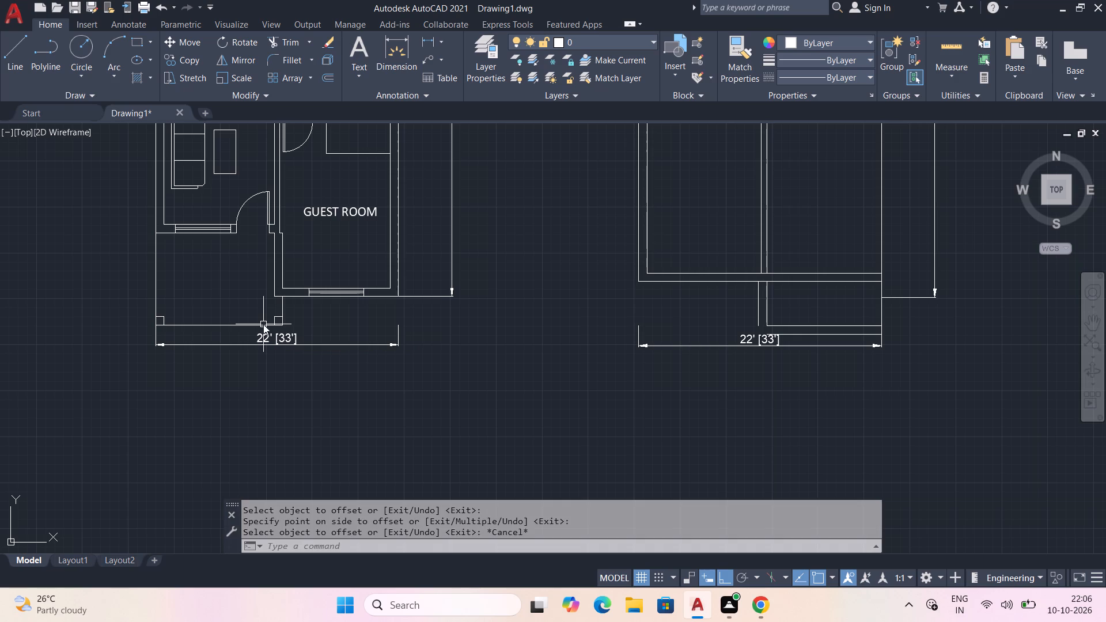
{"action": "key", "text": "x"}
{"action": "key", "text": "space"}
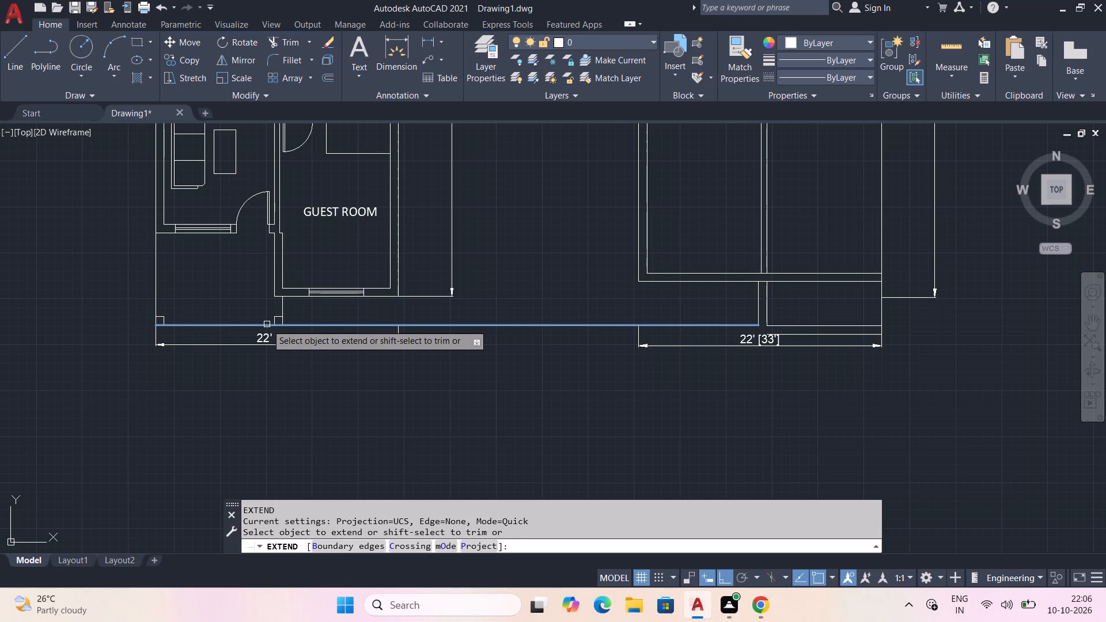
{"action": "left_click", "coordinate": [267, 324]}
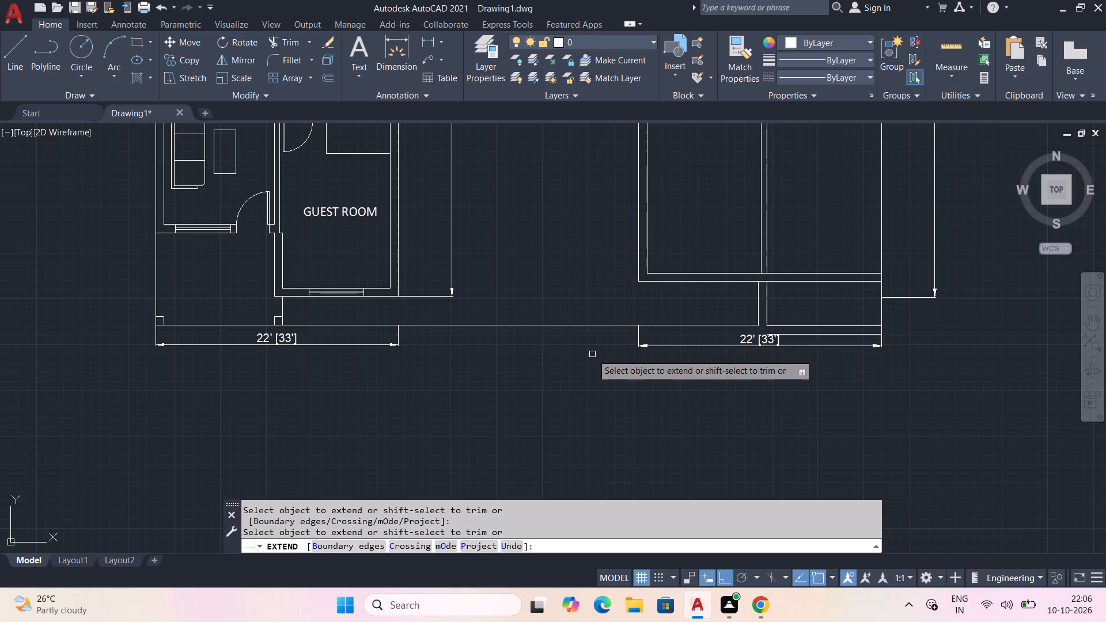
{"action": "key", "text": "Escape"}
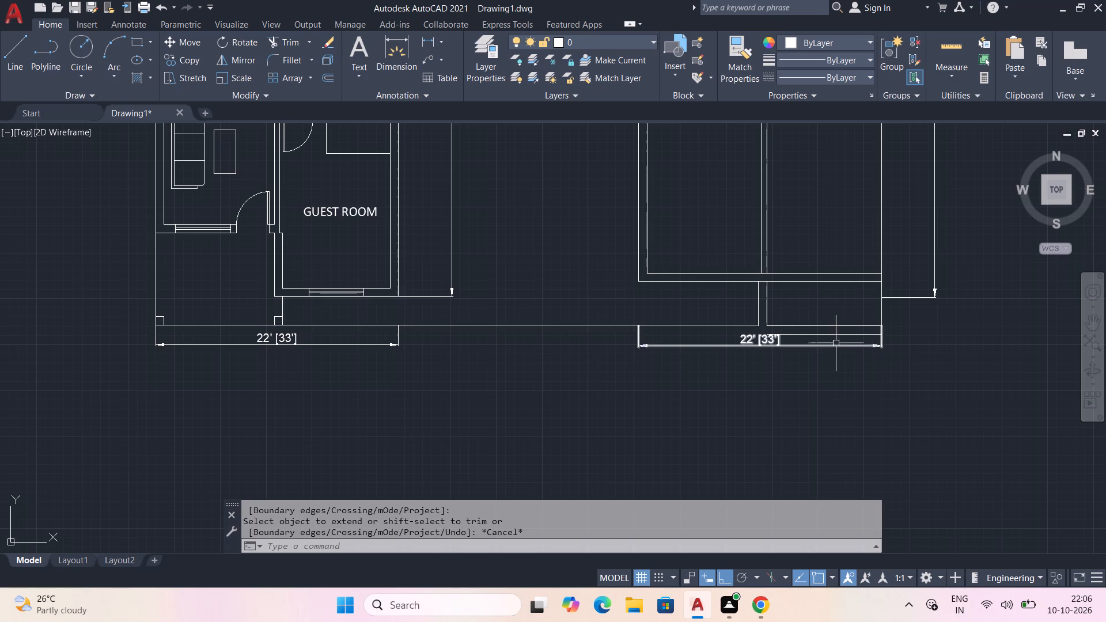
Replace the line offset south of the projection's south edge with a 9" offset to the north of that edge.
{"action": "left_click", "coordinate": [836, 337]}
{"action": "key", "text": "Delete"}
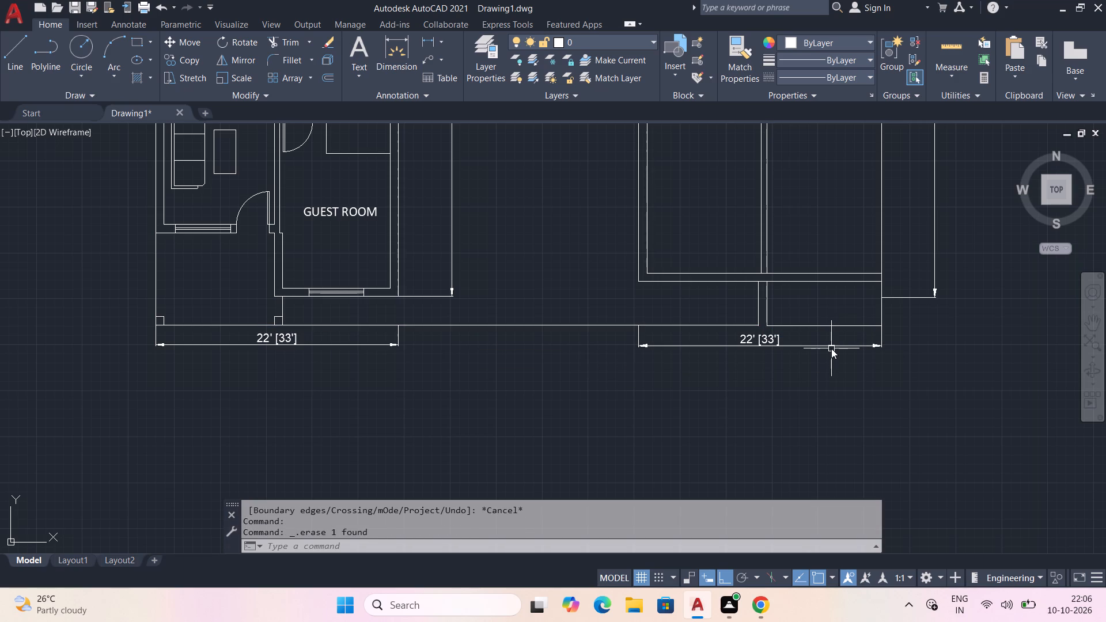
{"action": "key", "text": "o"}
{"action": "key", "text": "f"}
{"action": "key", "text": "space"}
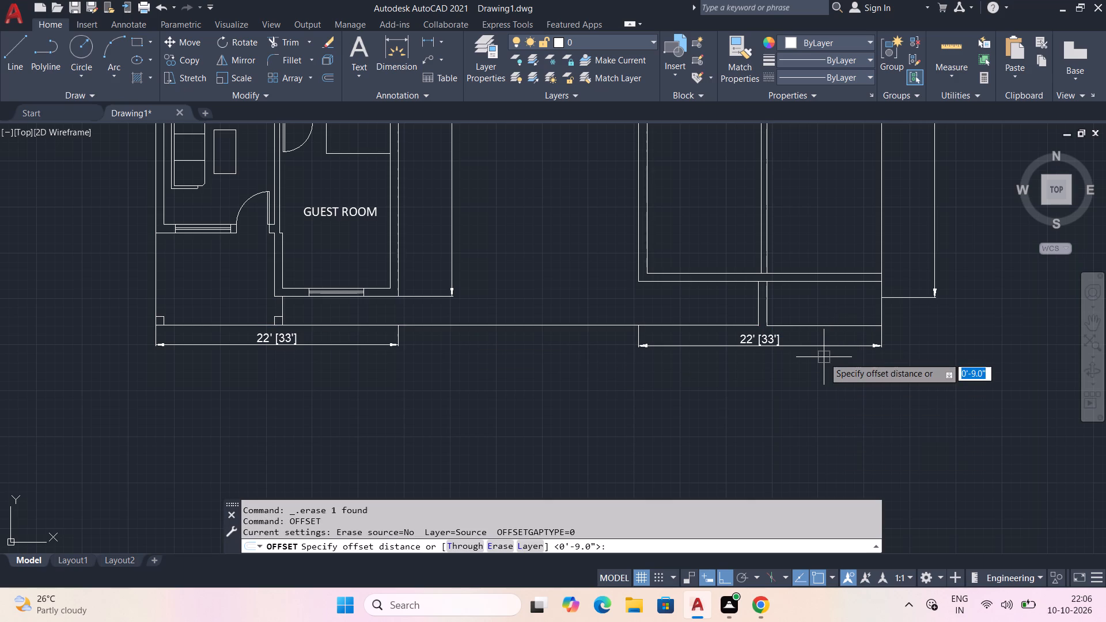
{"action": "key", "text": "9"}
{"action": "key", "text": "shift+quotedbl"}
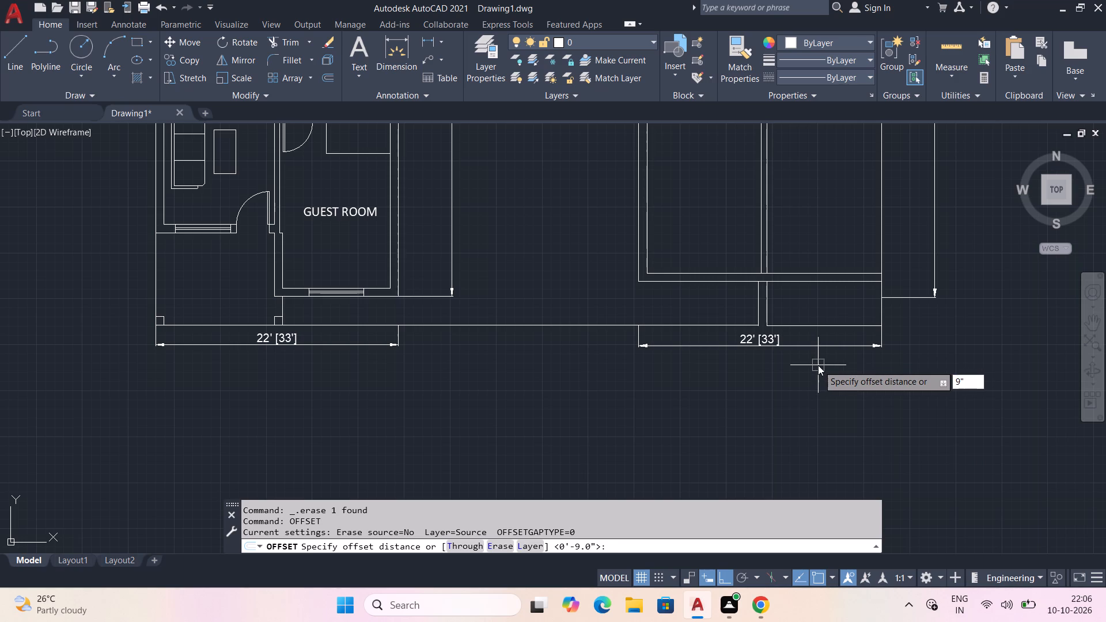
{"action": "key", "text": "space"}
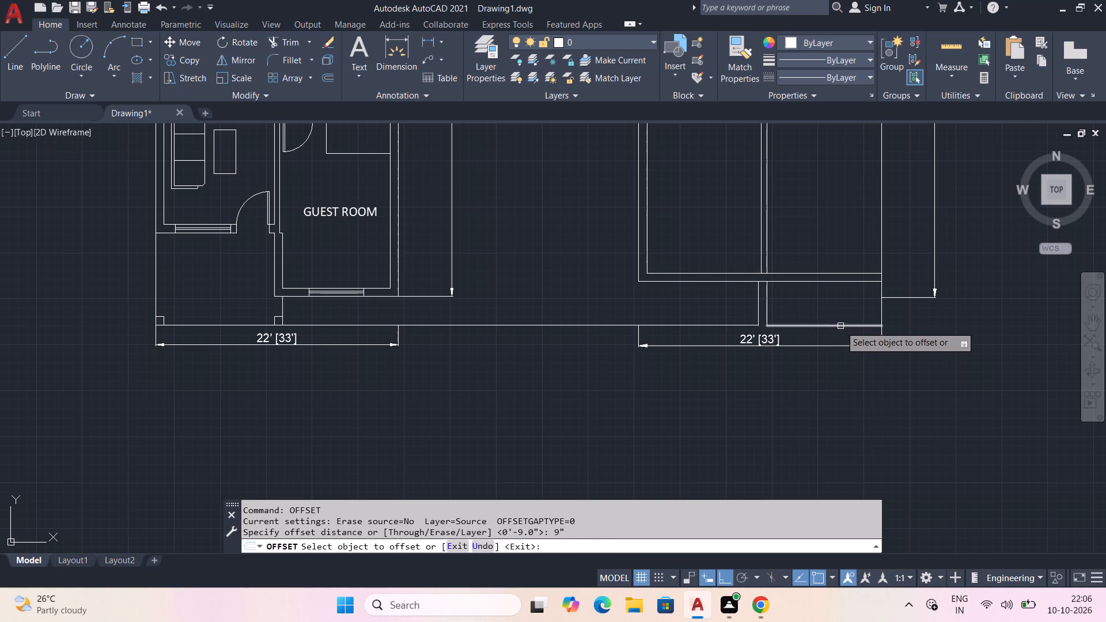
{"action": "left_click", "coordinate": [840, 326]}
{"action": "left_click", "coordinate": [842, 319]}
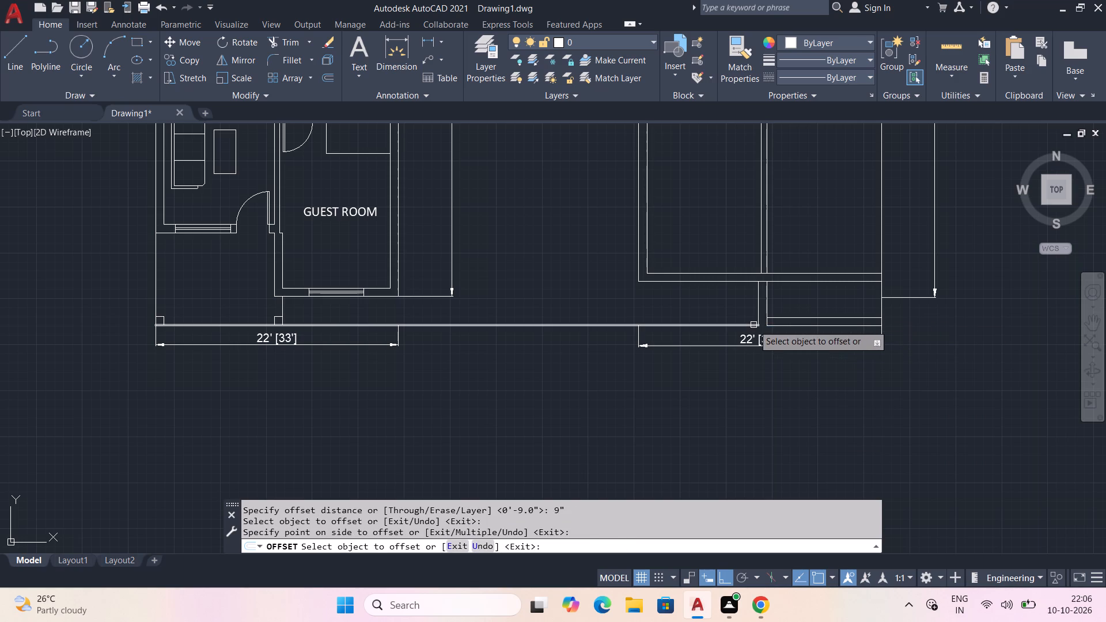
{"action": "key", "text": "Escape"}
Trim the extended porch line between the two plans and the projection's inner vertical stub below its inner south line.
{"action": "left_click", "coordinate": [742, 326]}
{"action": "key", "text": "Escape"}
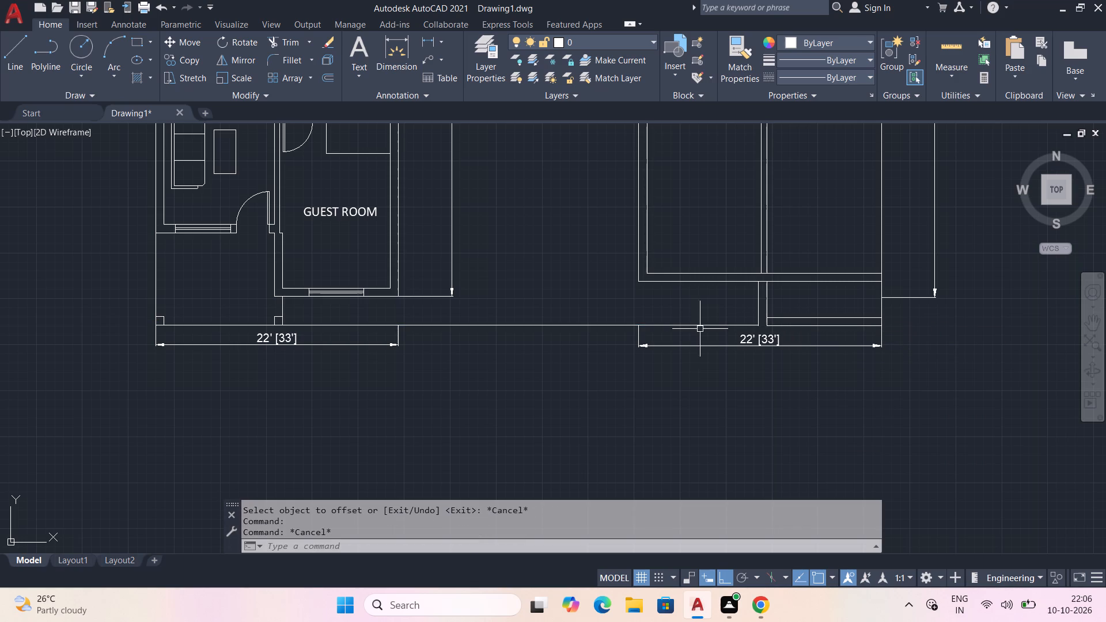
{"action": "type", "text": "TR"}
{"action": "key", "text": "space"}
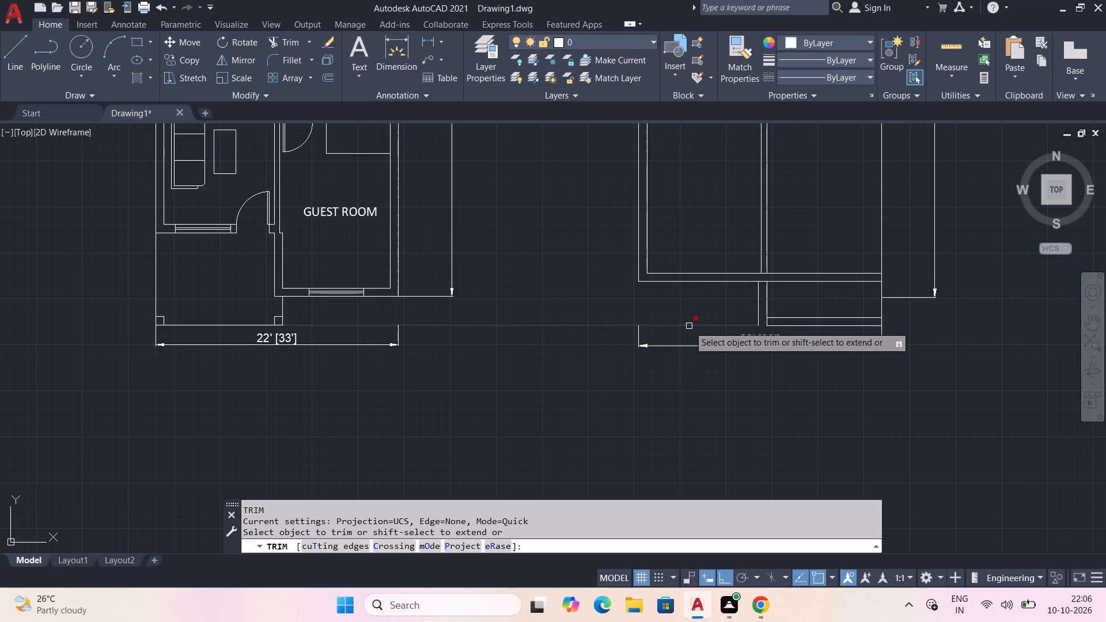
{"action": "left_click", "coordinate": [689, 326]}
{"action": "scroll", "coordinate": [734, 327], "scroll_direction": "up", "scroll_amount": 1}
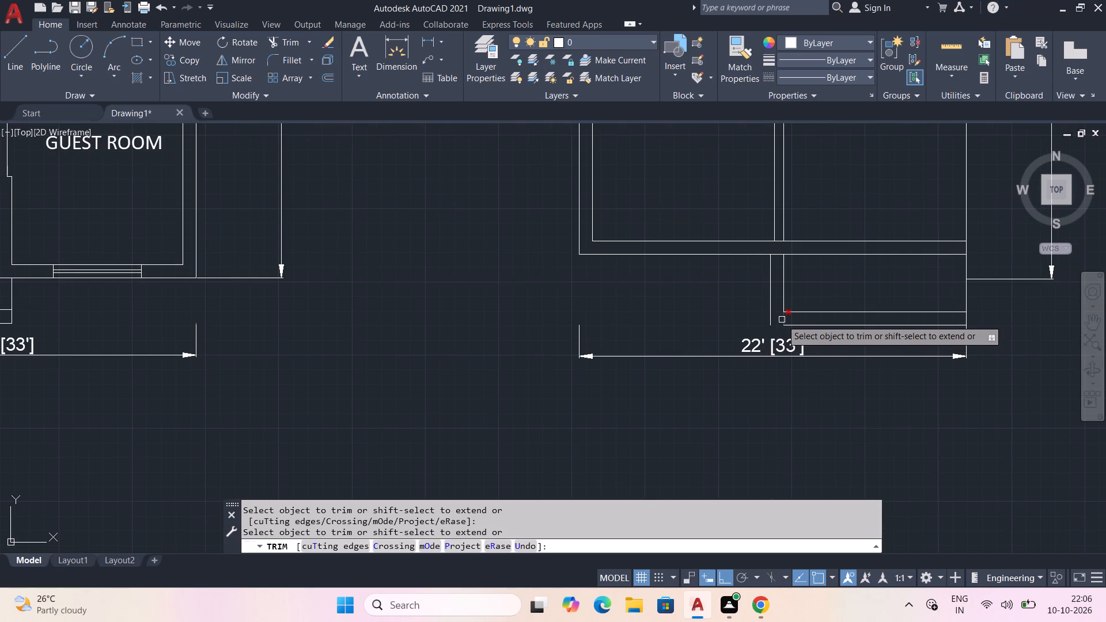
{"action": "left_click", "coordinate": [782, 320]}
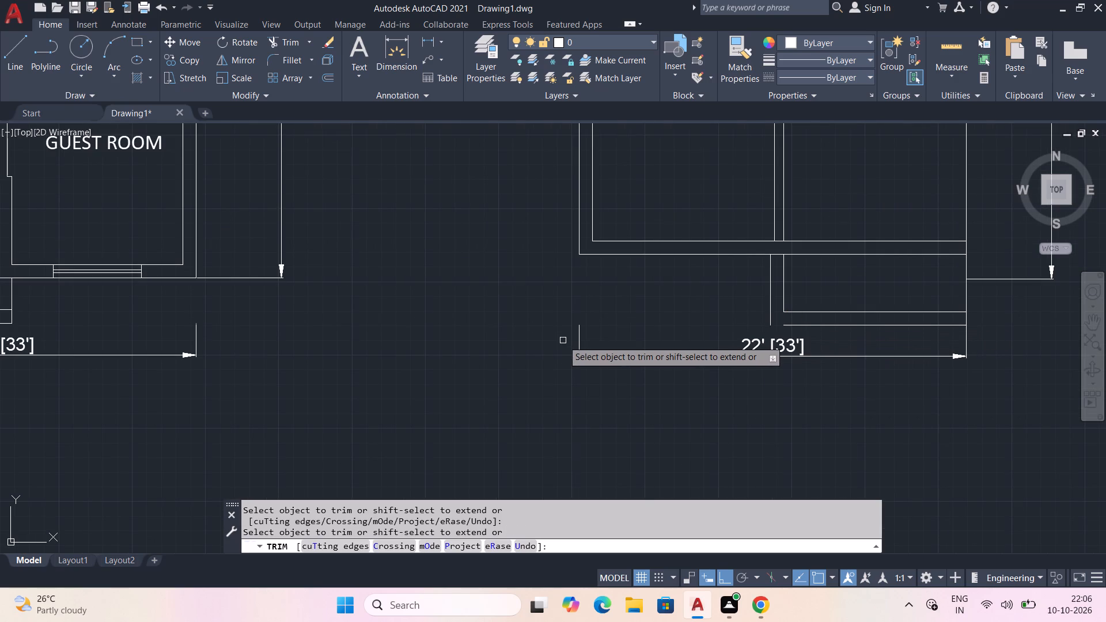
Fillet the projection's outer south and west wall lines together into a closed sharp corner.
{"action": "type", "text": "F"}
{"action": "key", "text": "space"}
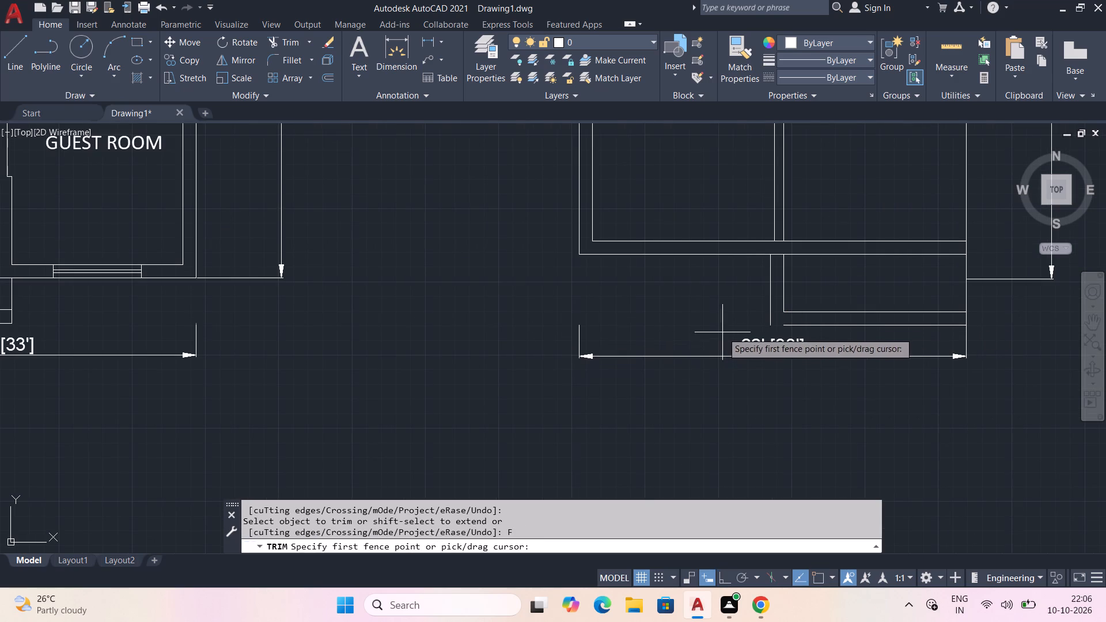
{"action": "key", "text": "Escape"}
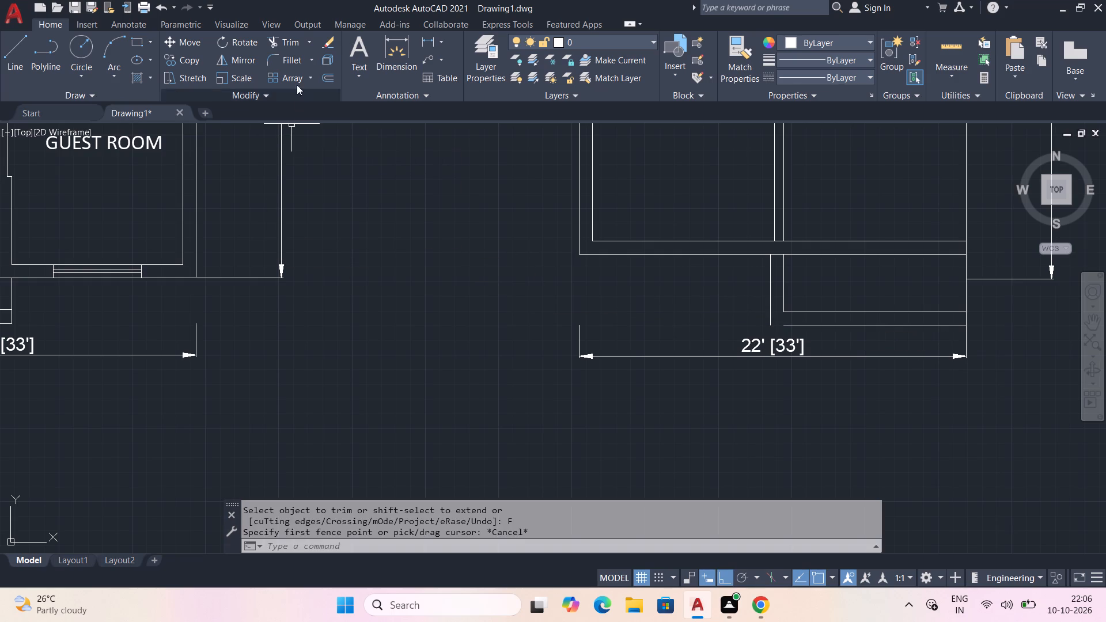
{"action": "left_click", "coordinate": [291, 60]}
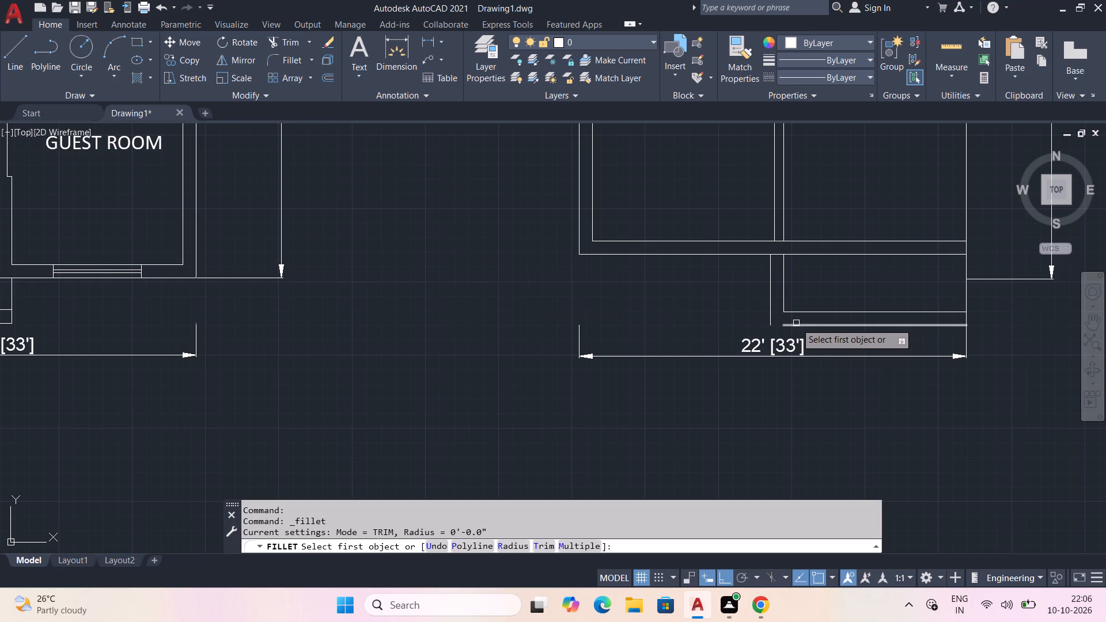
{"action": "left_click", "coordinate": [796, 325]}
{"action": "left_click", "coordinate": [772, 317]}
{"action": "key", "text": "Escape"}
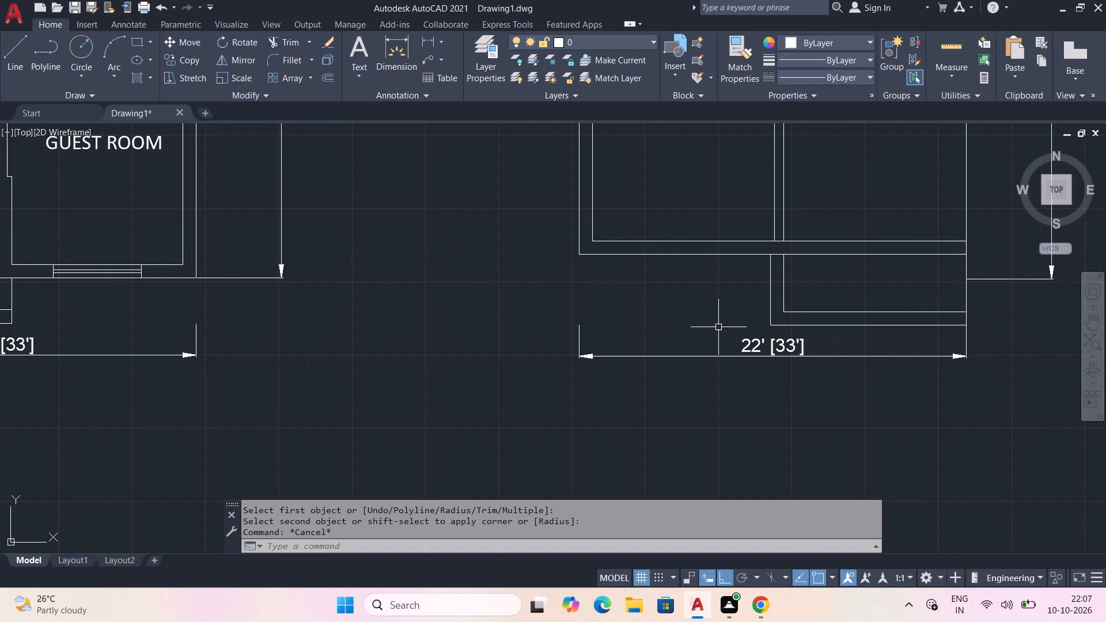
Trim the east copy's south wall lines where the projection's west wall and the room partition meet them.
{"action": "middle_click_drag", "start_coordinate": [728, 311], "coordinate": [690, 392]}
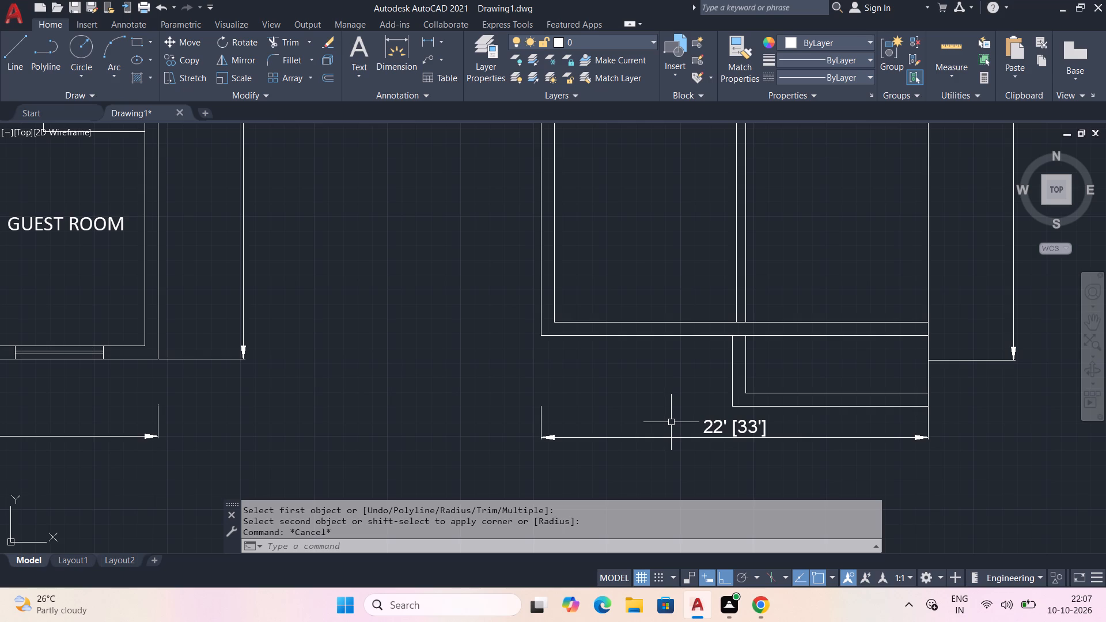
{"action": "type", "text": "TR"}
{"action": "key", "text": "space"}
{"action": "scroll", "coordinate": [721, 381], "scroll_direction": "up", "scroll_amount": 2}
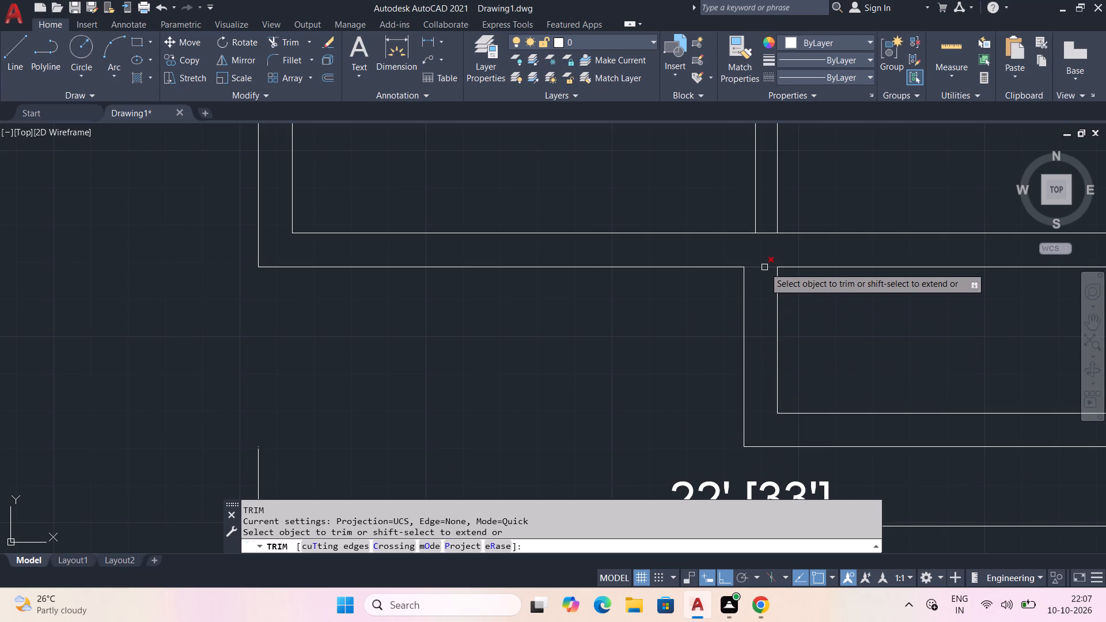
{"action": "left_click", "coordinate": [764, 267]}
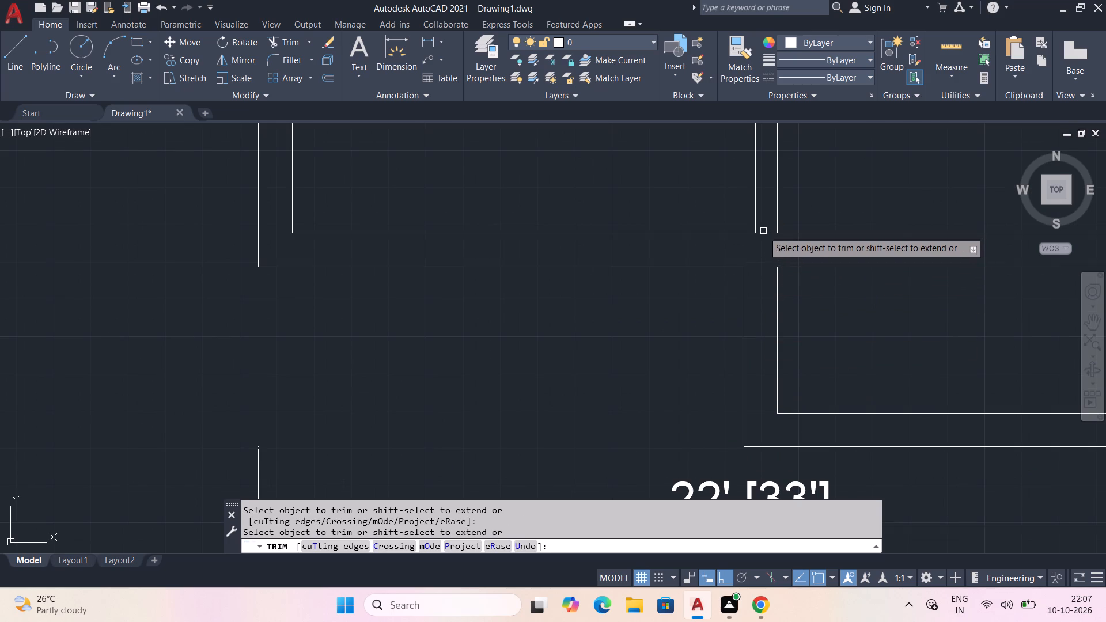
{"action": "left_click", "coordinate": [767, 232]}
{"action": "key", "text": "Escape"}
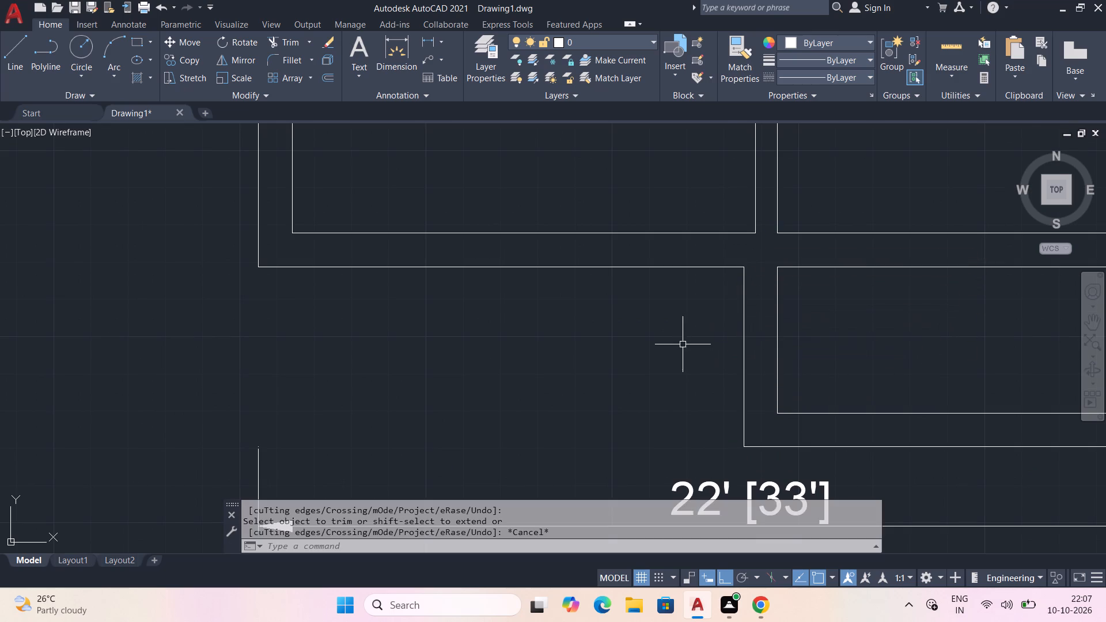
Extend the east wall's inner line south through the southeastern room to the inner line of the south wall.
{"action": "scroll", "coordinate": [682, 345], "scroll_direction": "down", "scroll_amount": 3}
{"action": "scroll", "coordinate": [788, 333], "scroll_direction": "down", "scroll_amount": 1}
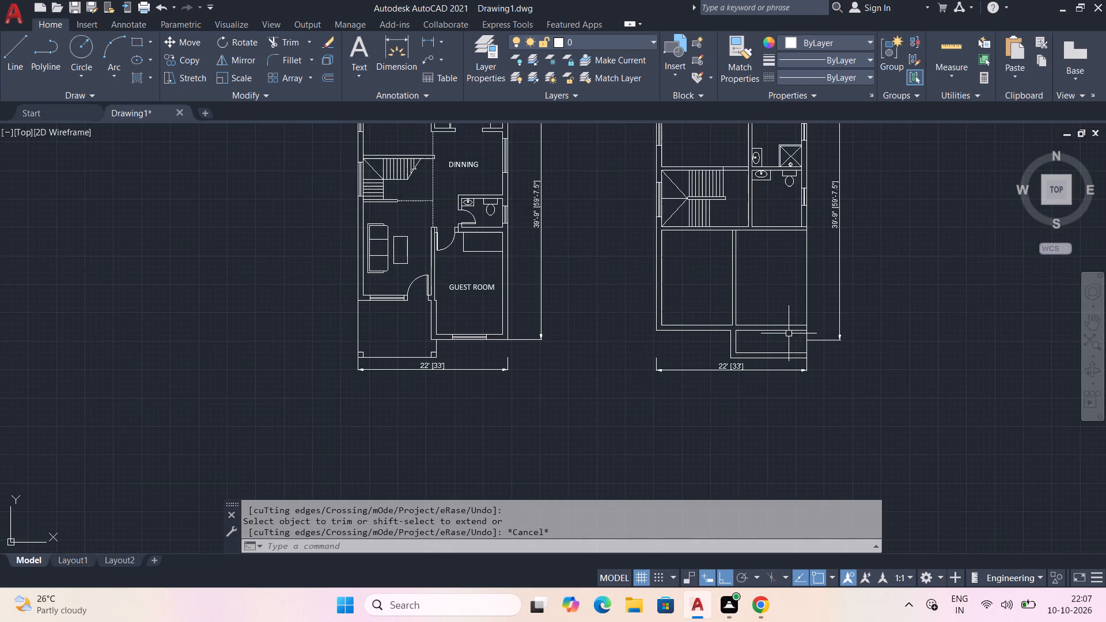
{"action": "scroll", "coordinate": [820, 308], "scroll_direction": "up", "scroll_amount": 1}
{"action": "middle_click_drag", "start_coordinate": [821, 297], "coordinate": [826, 329]}
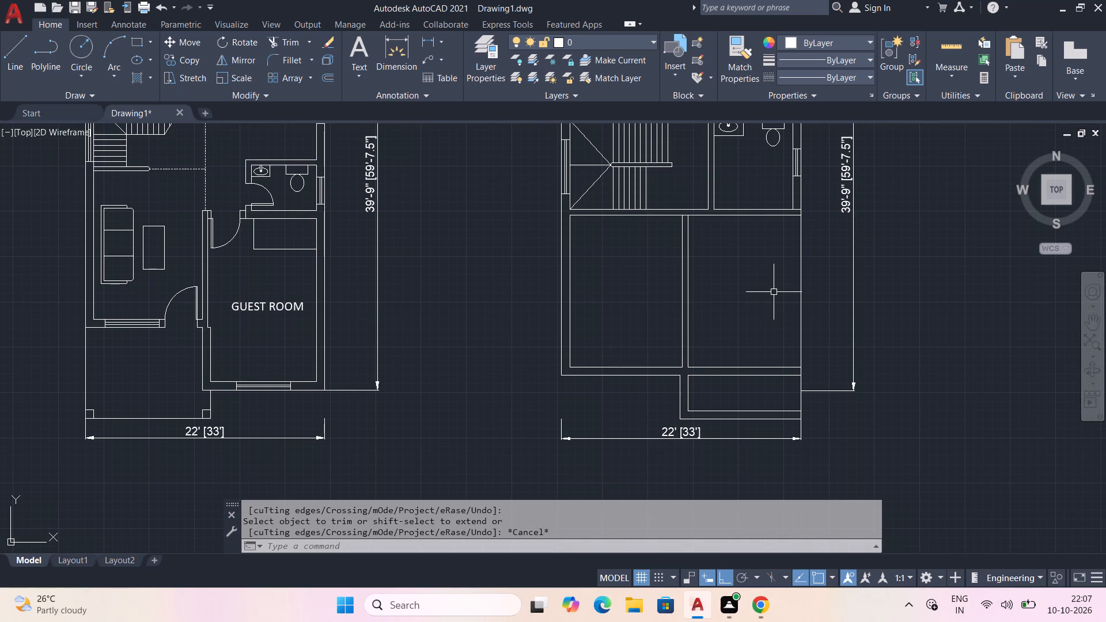
{"action": "type", "text": "EX"}
{"action": "key", "text": "space"}
{"action": "left_click", "coordinate": [794, 197]}
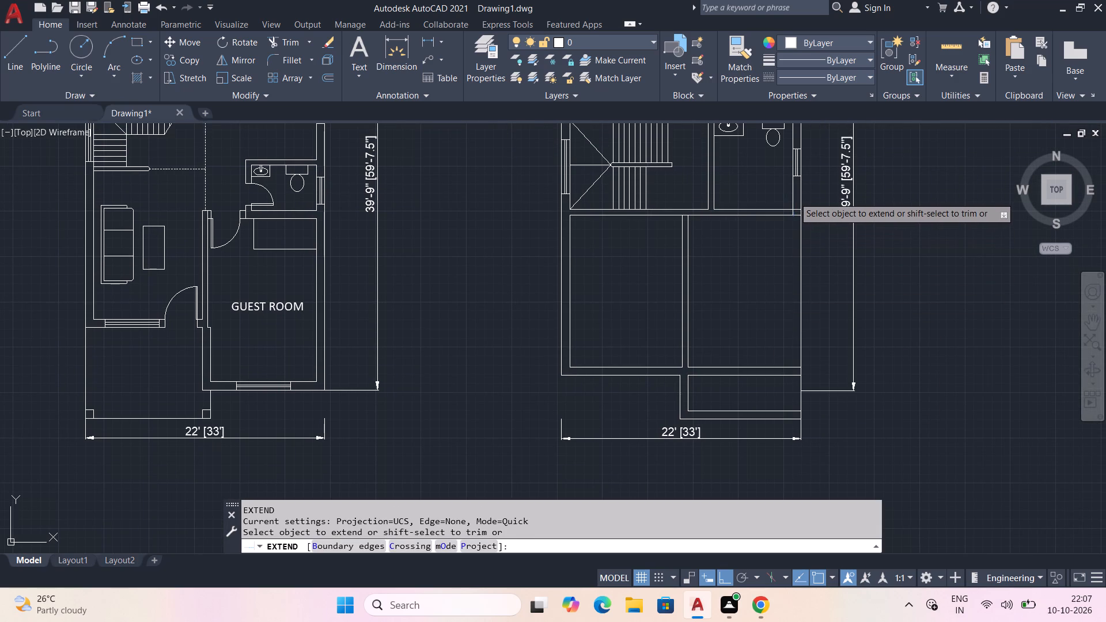
{"action": "left_click", "coordinate": [794, 205]}
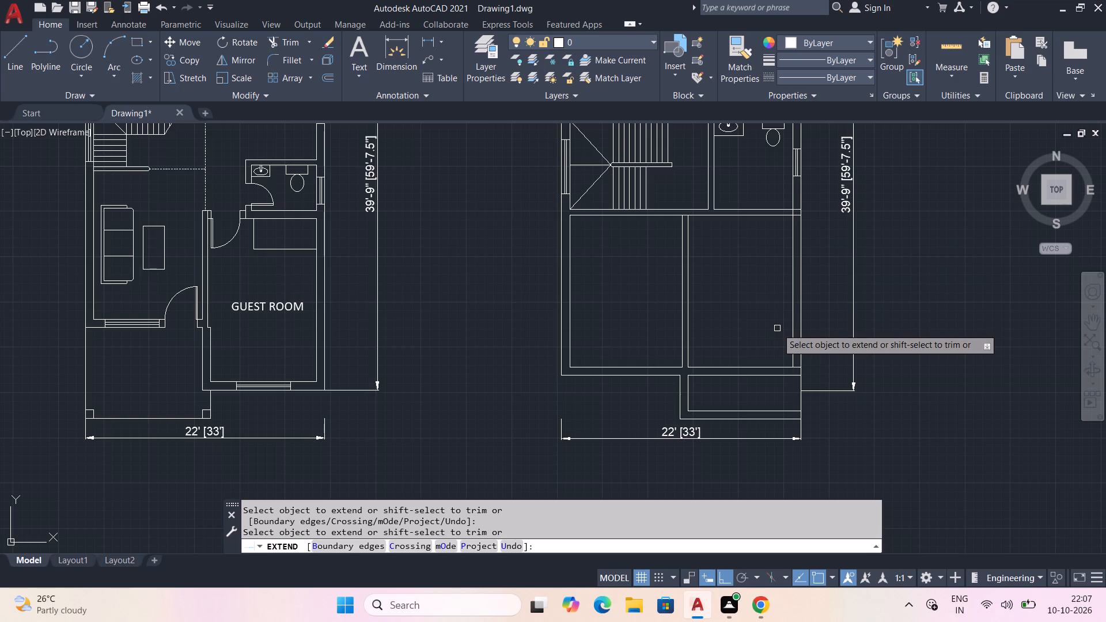
{"action": "key", "text": "Escape"}
Trim the overlapping wall lines at the southeastern room's two east corners and at the partition's north junction.
{"action": "type", "text": "TR"}
{"action": "key", "text": "space"}
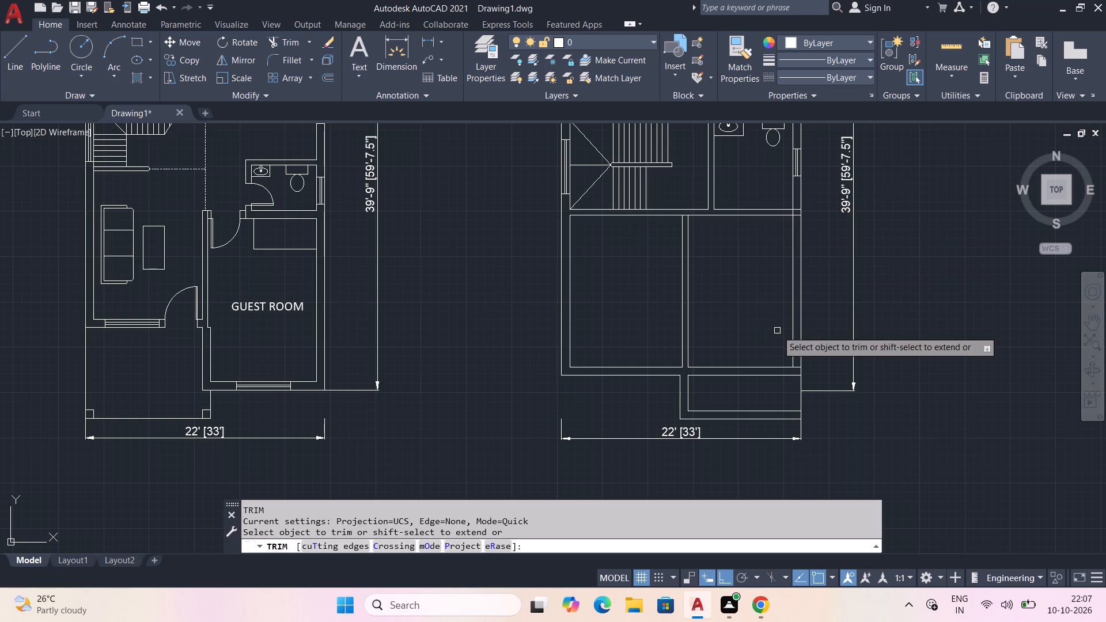
{"action": "scroll", "coordinate": [805, 373], "scroll_direction": "up", "scroll_amount": 2}
{"action": "left_click", "coordinate": [781, 359]}
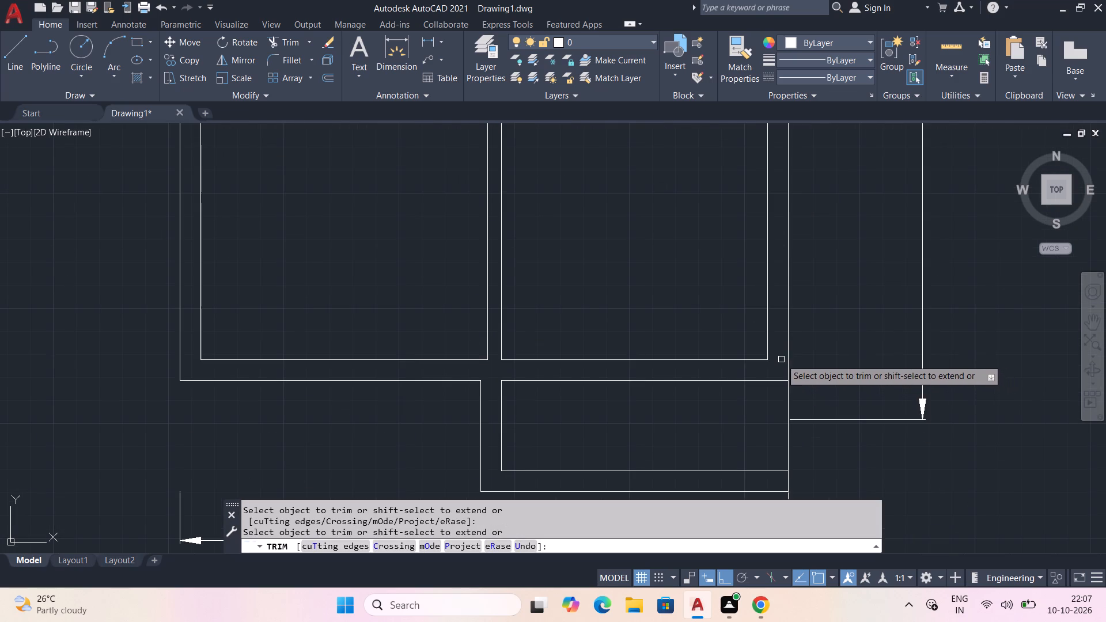
{"action": "middle_click_drag", "start_coordinate": [772, 283], "coordinate": [762, 521]}
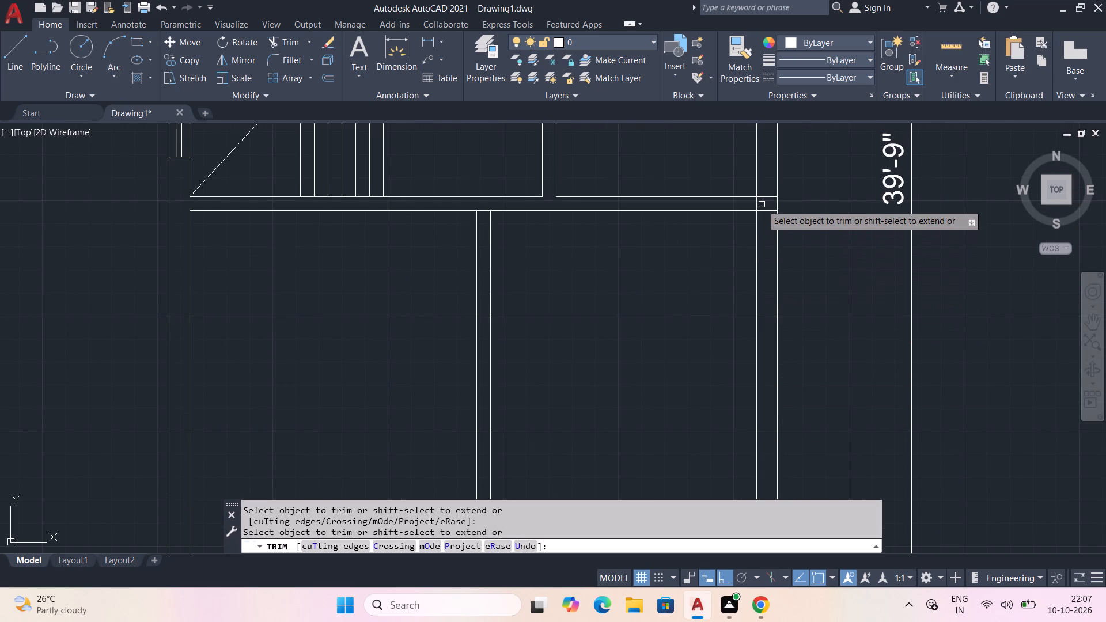
{"action": "left_click", "coordinate": [754, 206]}
{"action": "left_click", "coordinate": [767, 197]}
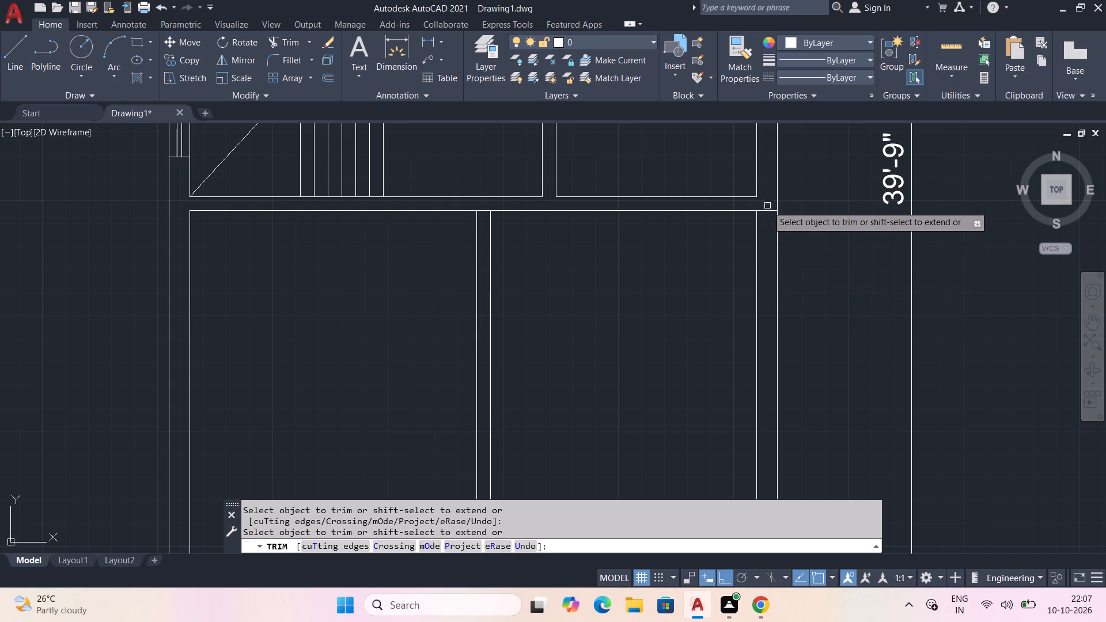
{"action": "left_click", "coordinate": [770, 216]}
{"action": "left_click", "coordinate": [772, 207]}
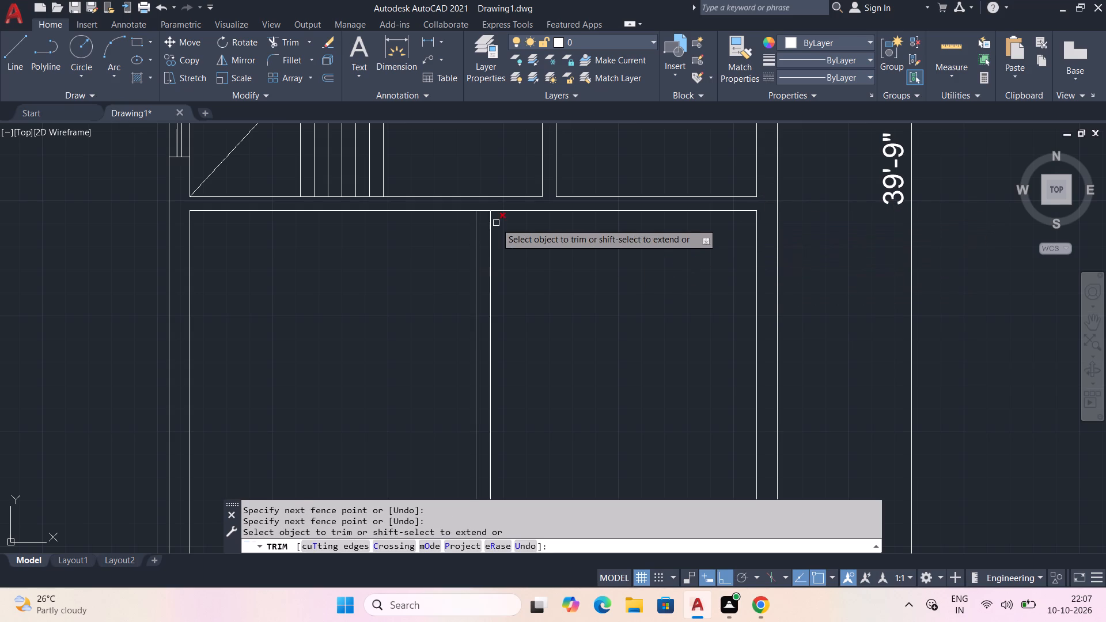
{"action": "left_click", "coordinate": [483, 212]}
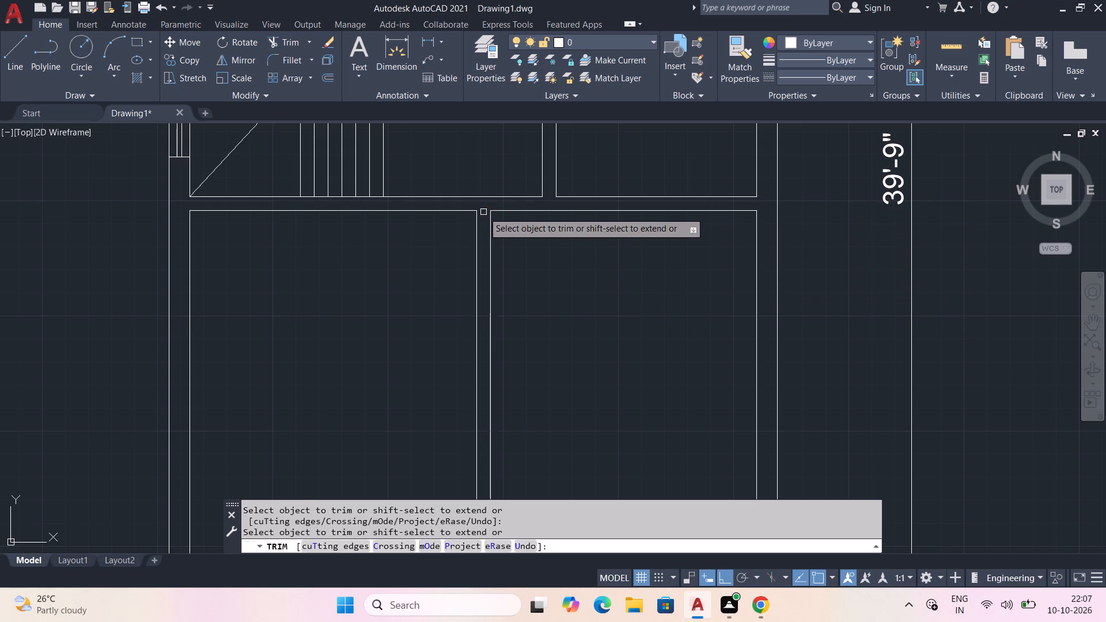
{"action": "scroll", "coordinate": [536, 270], "scroll_direction": "down", "scroll_amount": 3}
{"action": "scroll", "coordinate": [435, 203], "scroll_direction": "up", "scroll_amount": 2}
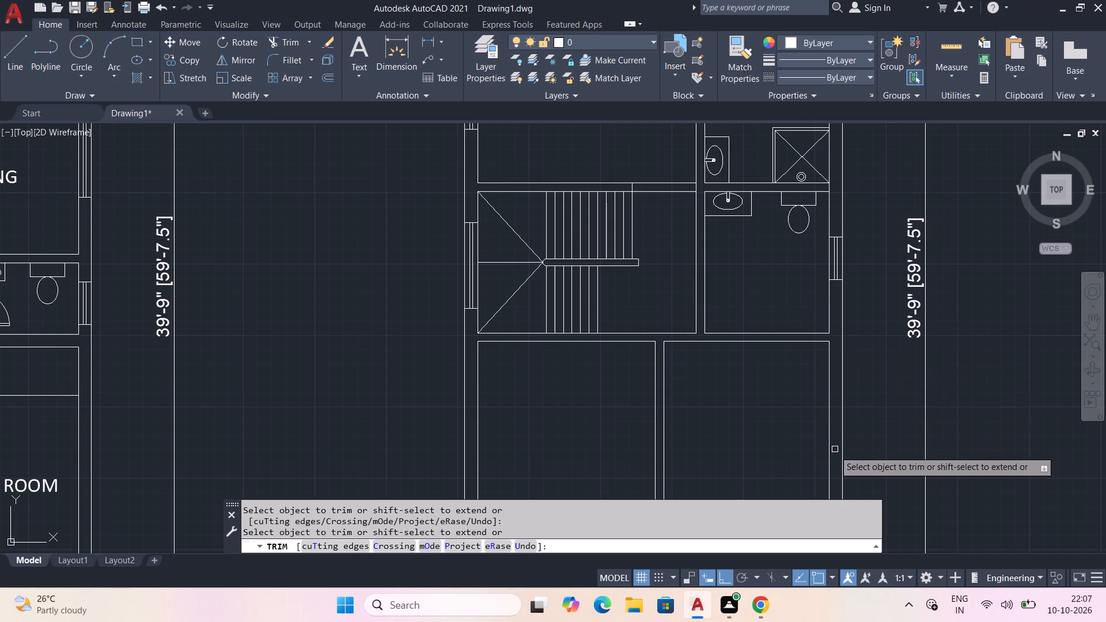
{"action": "key", "text": "Escape"}
Copy the guest room's south window to the midpoint of the southwestern room's south wall in the east copy.
{"action": "scroll", "coordinate": [775, 405], "scroll_direction": "down", "scroll_amount": 2}
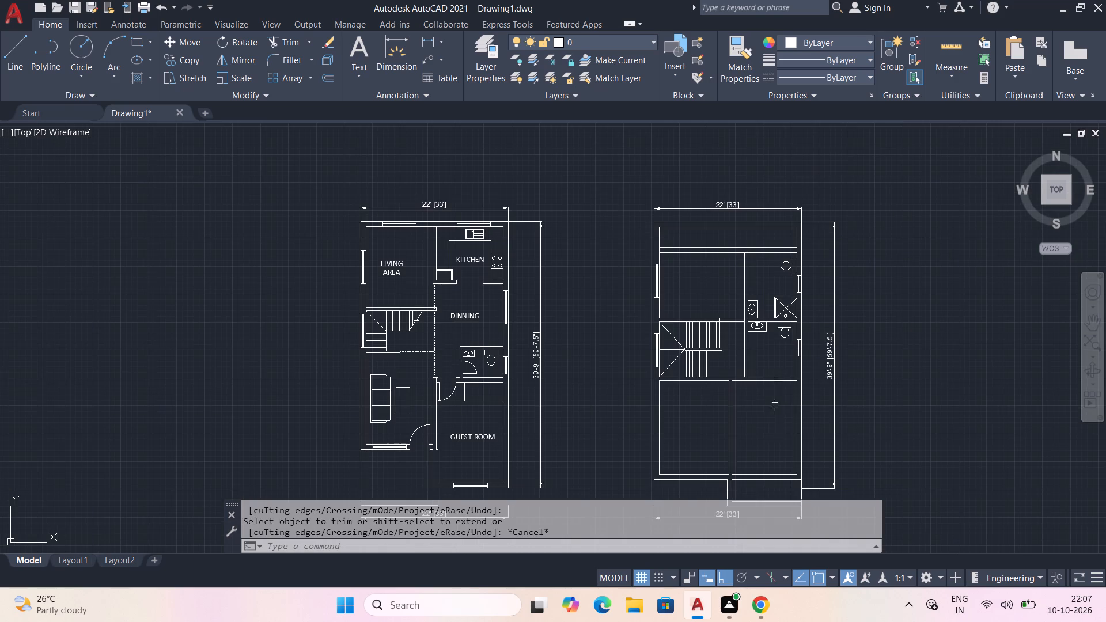
{"action": "middle_click_drag", "start_coordinate": [768, 413], "coordinate": [761, 379]}
{"action": "scroll", "coordinate": [471, 443], "scroll_direction": "up", "scroll_amount": 2}
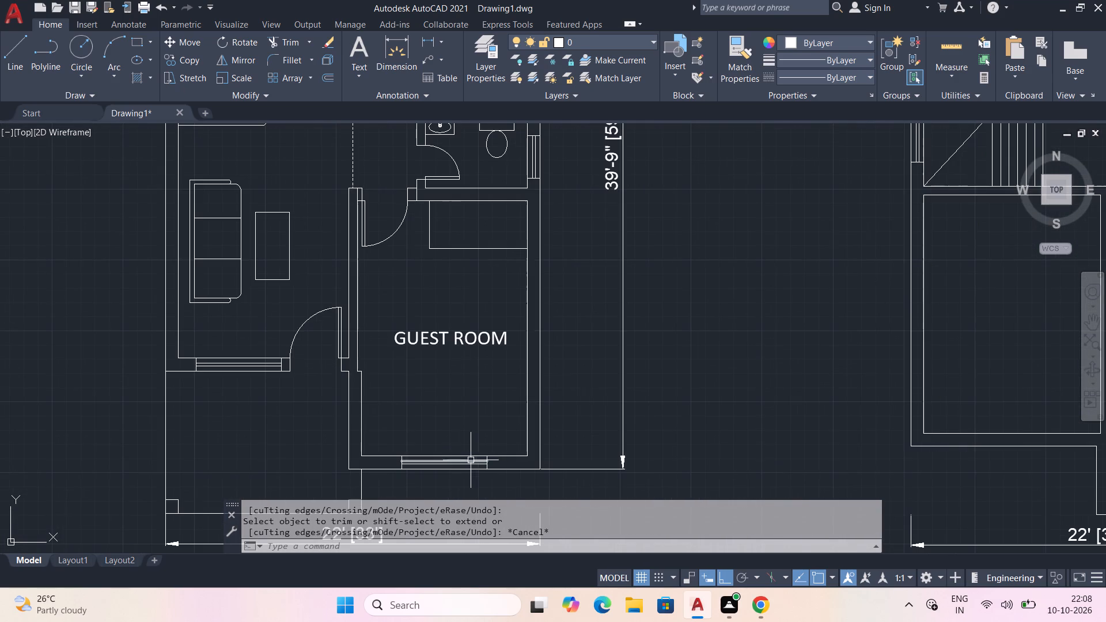
{"action": "left_click", "coordinate": [498, 461]}
{"action": "left_click", "coordinate": [427, 461]}
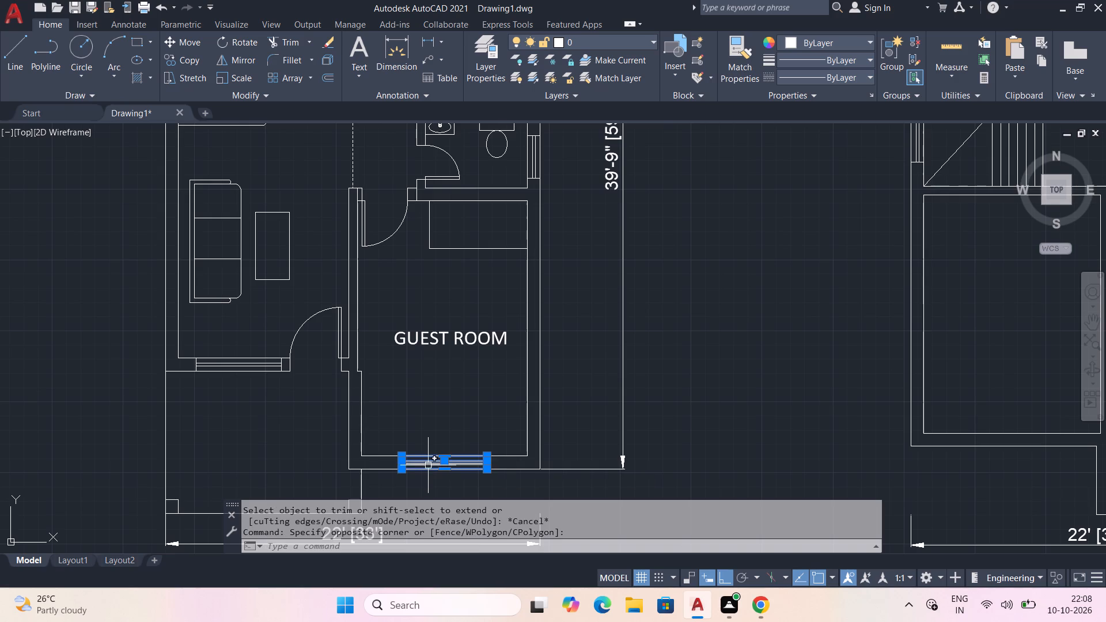
{"action": "scroll", "coordinate": [442, 466], "scroll_direction": "up", "scroll_amount": 2}
{"action": "left_click", "coordinate": [459, 462]}
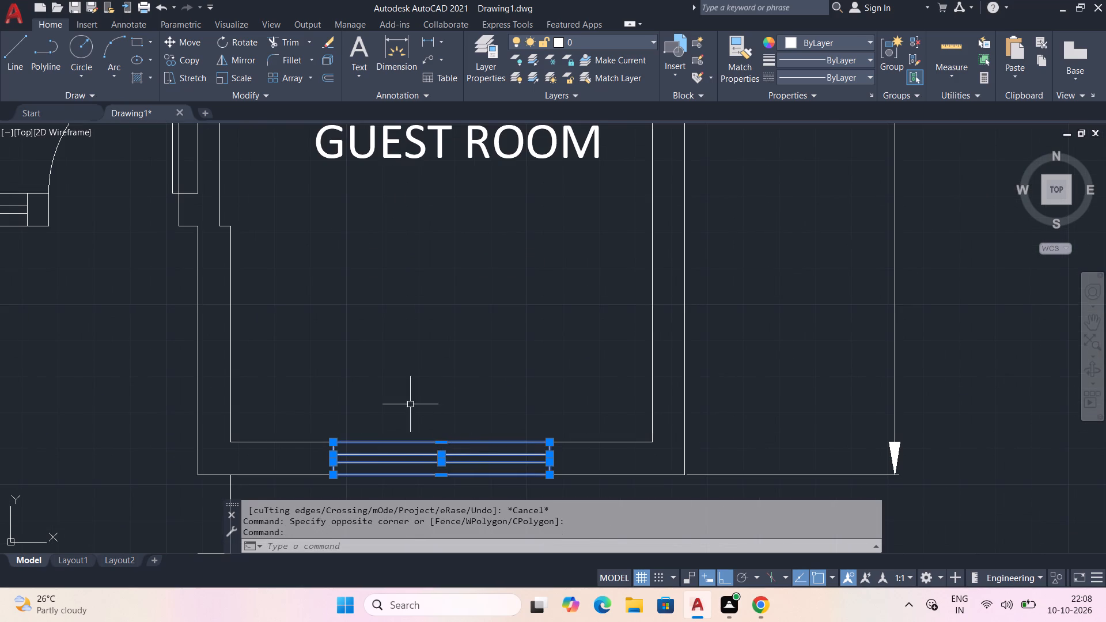
{"action": "left_click", "coordinate": [184, 62]}
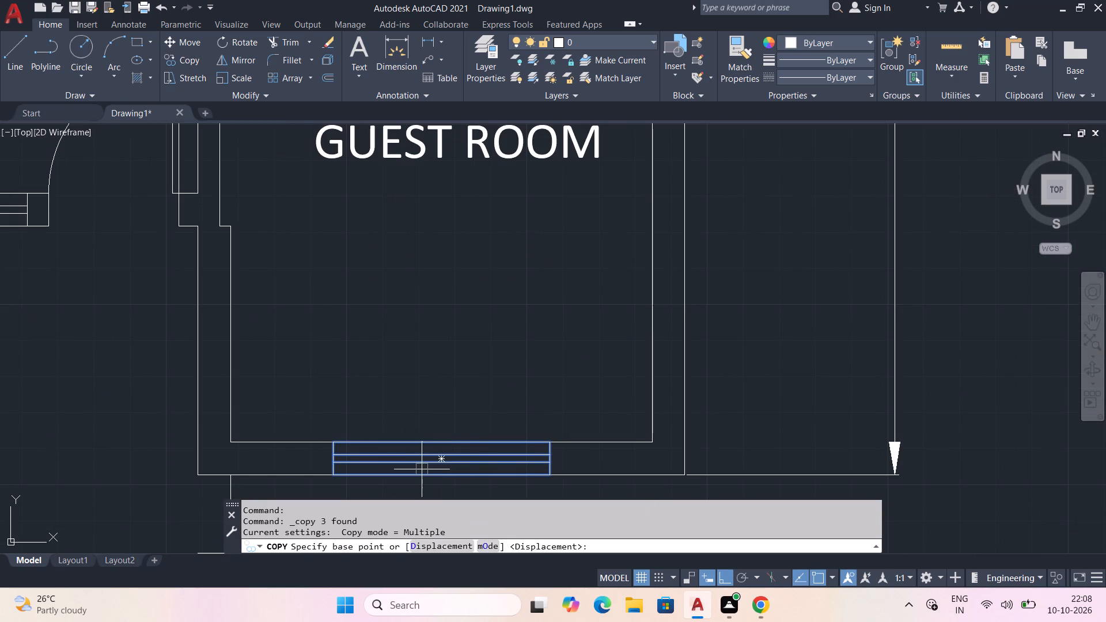
{"action": "left_click", "coordinate": [438, 474]}
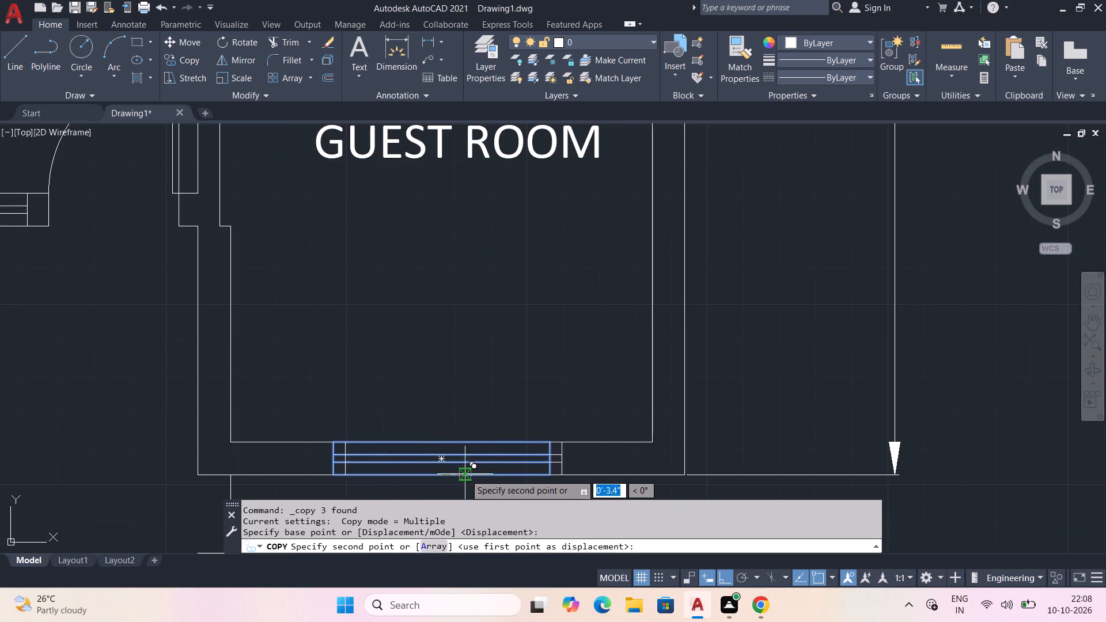
{"action": "middle_click_drag", "start_coordinate": [963, 483], "coordinate": [385, 407]}
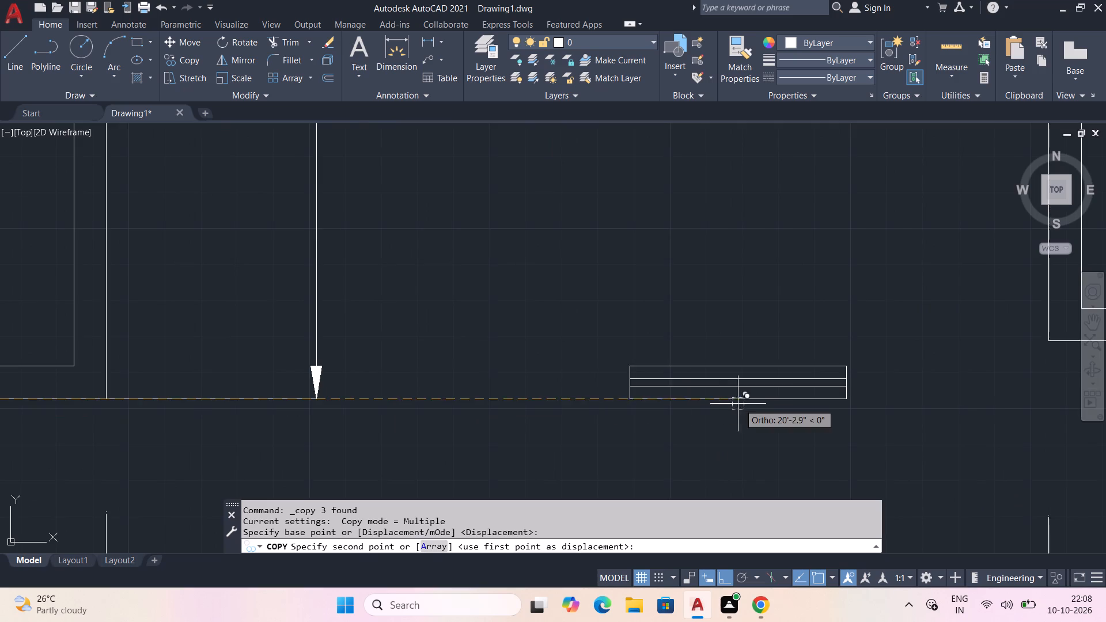
{"action": "scroll", "coordinate": [741, 404], "scroll_direction": "down", "scroll_amount": 3}
{"action": "middle_click_drag", "start_coordinate": [859, 406], "coordinate": [786, 441]}
{"action": "scroll", "coordinate": [808, 422], "scroll_direction": "up", "scroll_amount": 2}
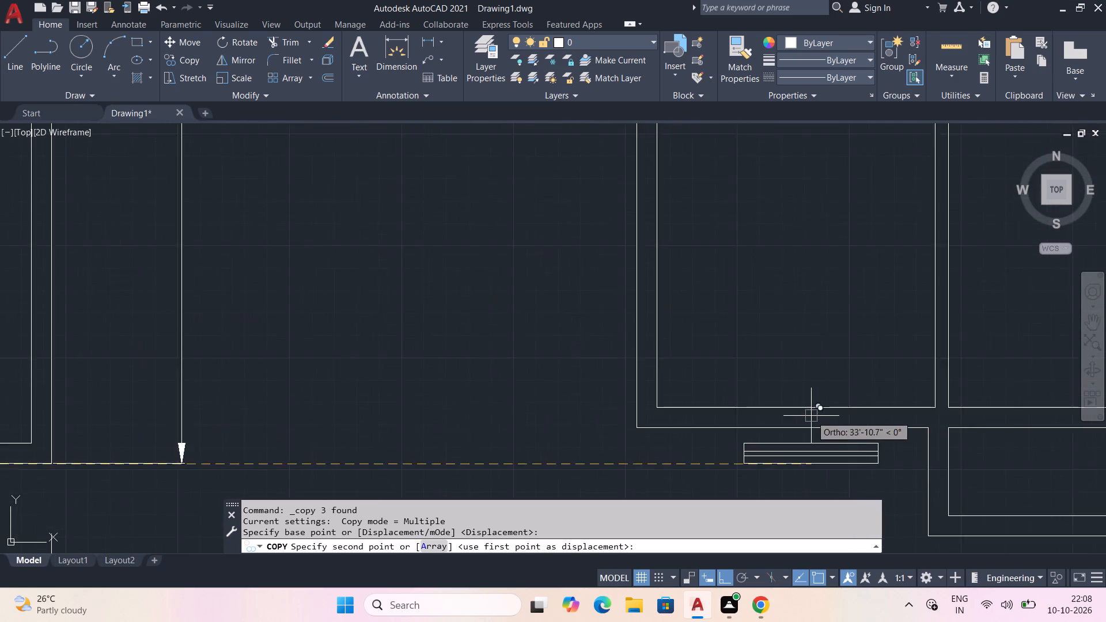
{"action": "scroll", "coordinate": [811, 416], "scroll_direction": "up", "scroll_amount": 1}
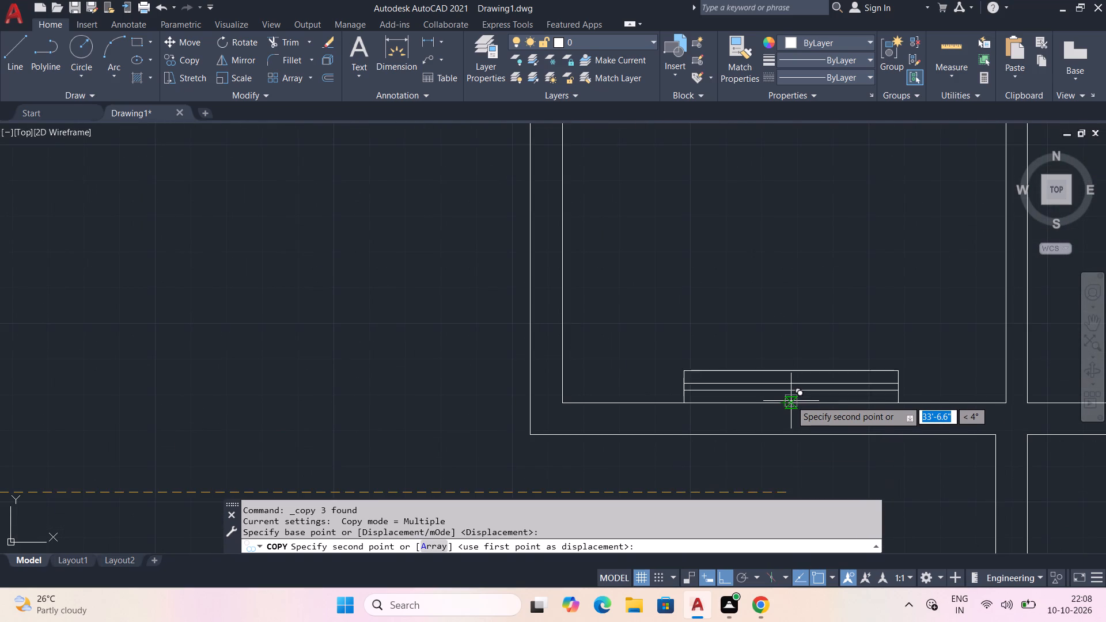
{"action": "left_click", "coordinate": [784, 431]}
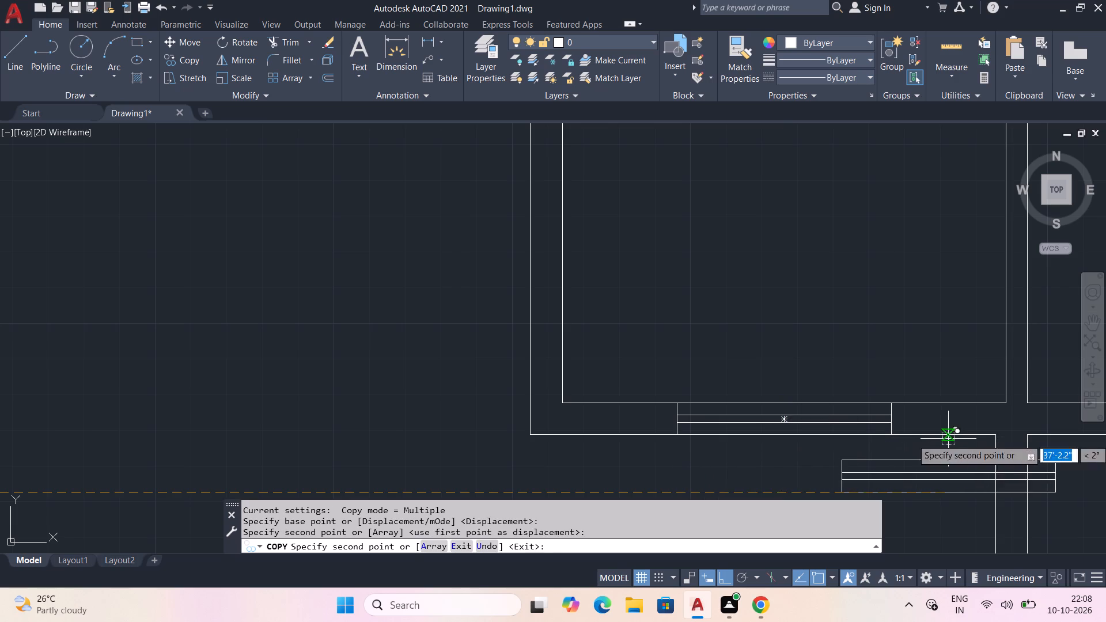
Place another copy of the south window at the midpoint of the southeastern room's south wall in the east copy.
{"action": "middle_click_drag", "start_coordinate": [947, 439], "coordinate": [532, 424]}
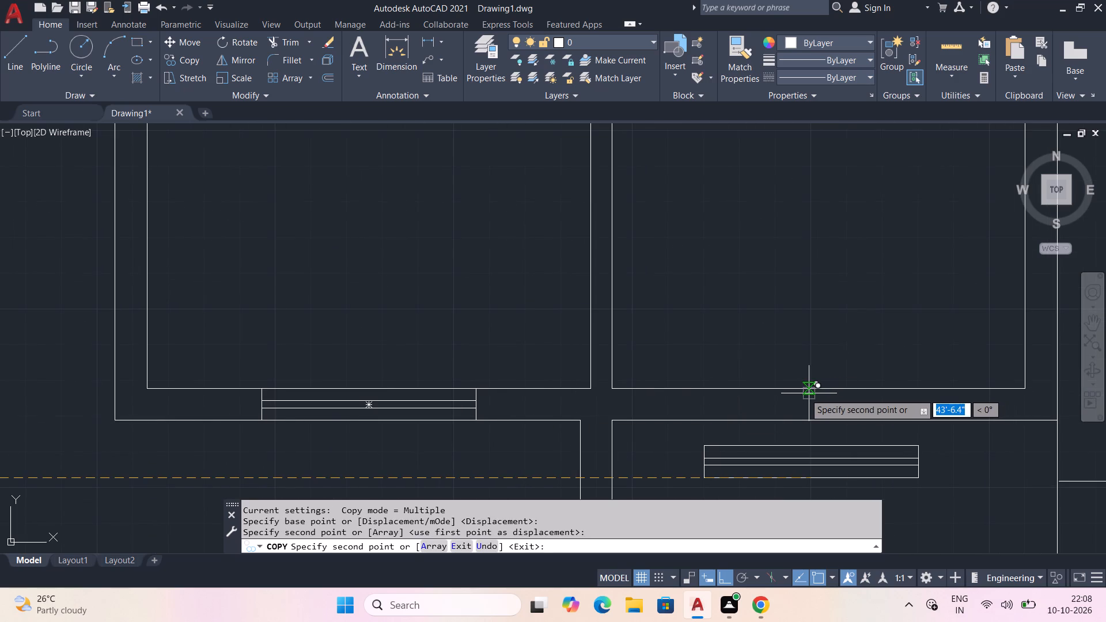
{"action": "left_click", "coordinate": [821, 419]}
{"action": "key", "text": "Escape"}
{"action": "key", "text": "Escape"}
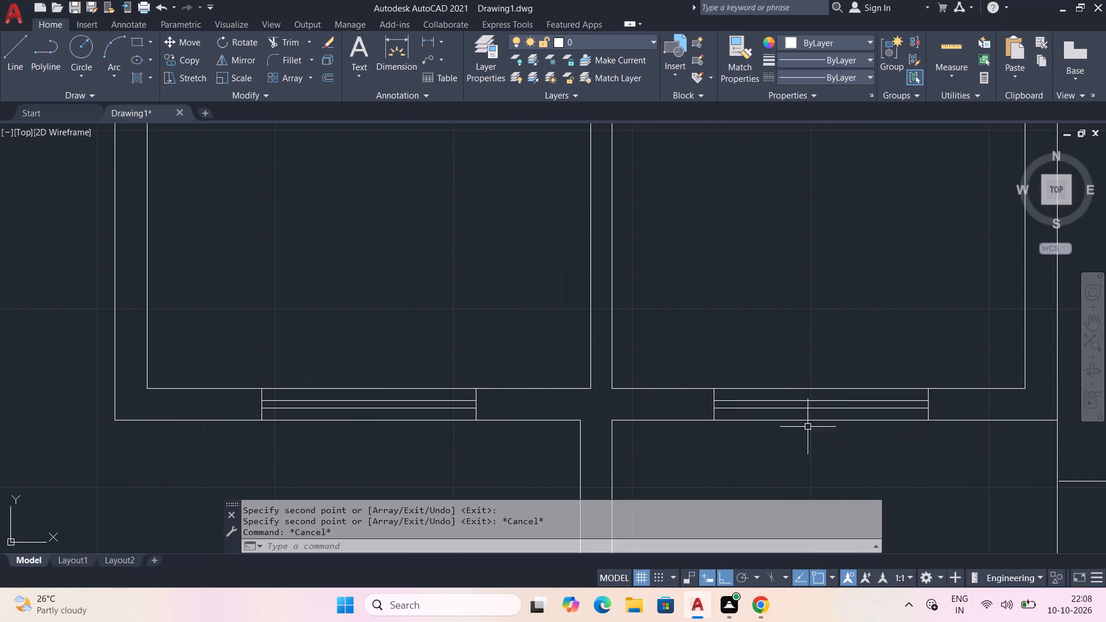
Trim the east copy's northern cross wall where it meets the west wall, the bathroom partition and the east wall.
{"action": "scroll", "coordinate": [749, 435], "scroll_direction": "down", "scroll_amount": 3}
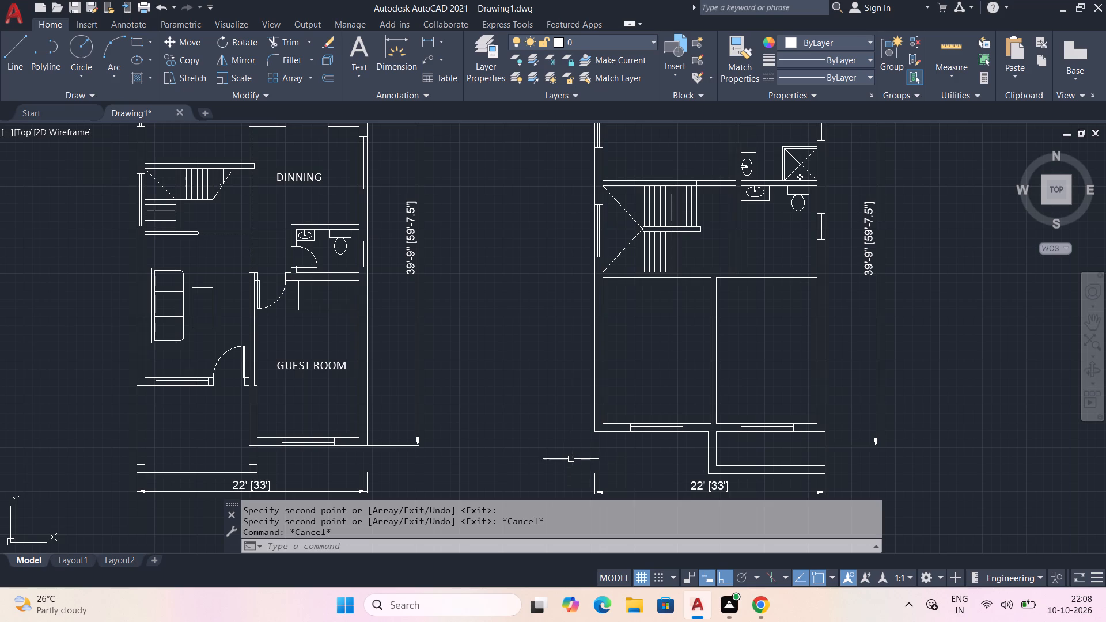
{"action": "middle_click_drag", "start_coordinate": [511, 299], "coordinate": [456, 488]}
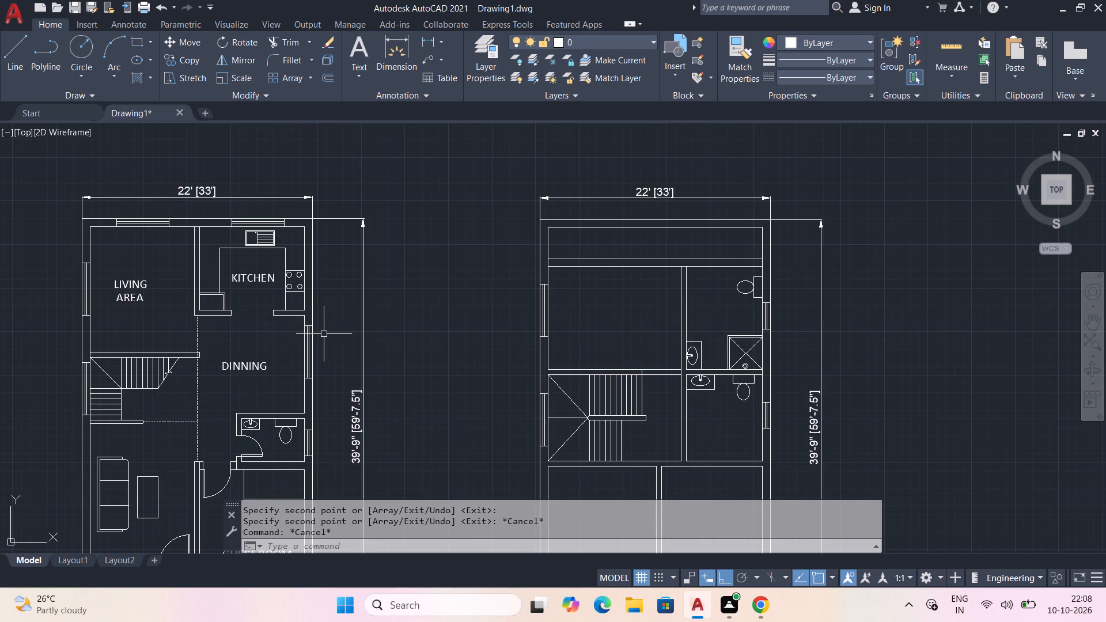
{"action": "scroll", "coordinate": [450, 287], "scroll_direction": "up", "scroll_amount": 1}
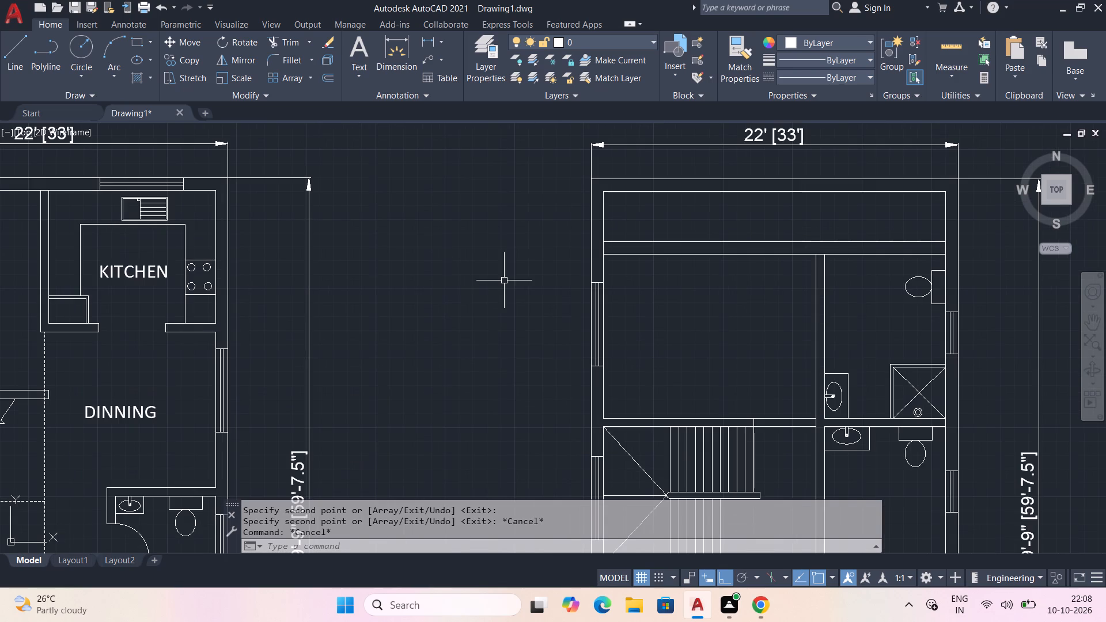
{"action": "type", "text": "TR"}
{"action": "key", "text": "space"}
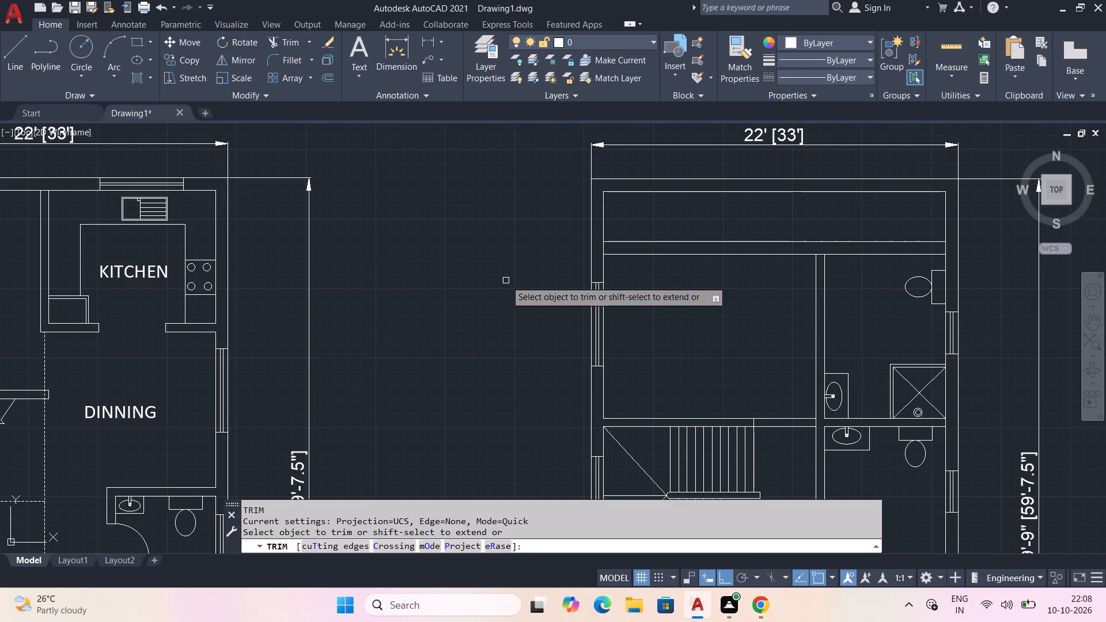
{"action": "scroll", "coordinate": [662, 253], "scroll_direction": "up", "scroll_amount": 1}
{"action": "left_click", "coordinate": [565, 243]}
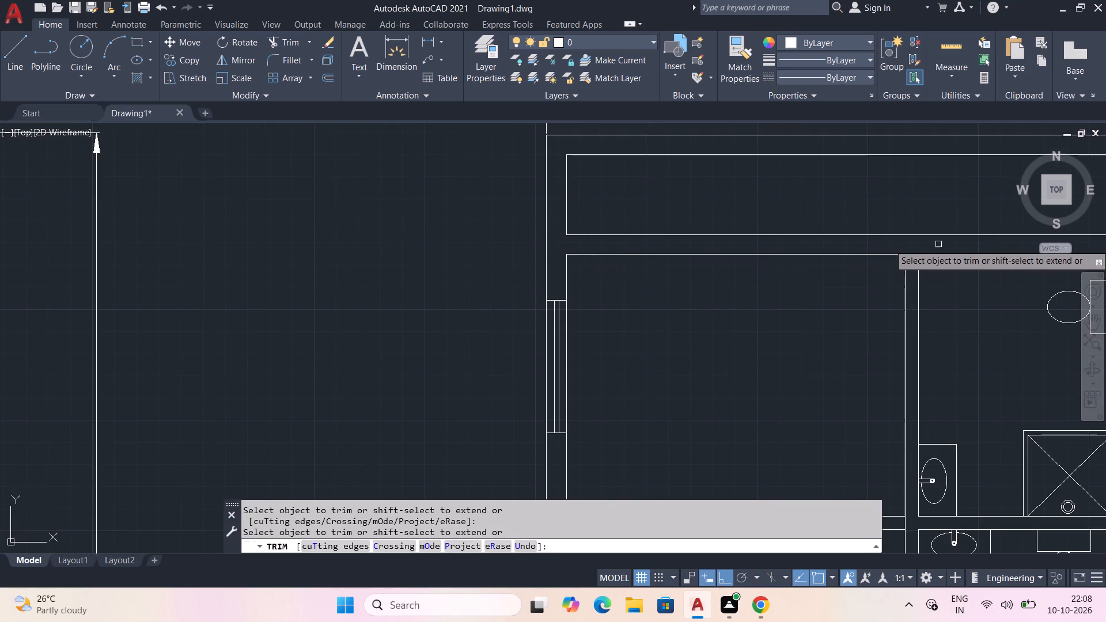
{"action": "left_click", "coordinate": [914, 253]}
{"action": "scroll", "coordinate": [892, 274], "scroll_direction": "down", "scroll_amount": 2}
{"action": "middle_click_drag", "start_coordinate": [817, 299], "coordinate": [740, 301]}
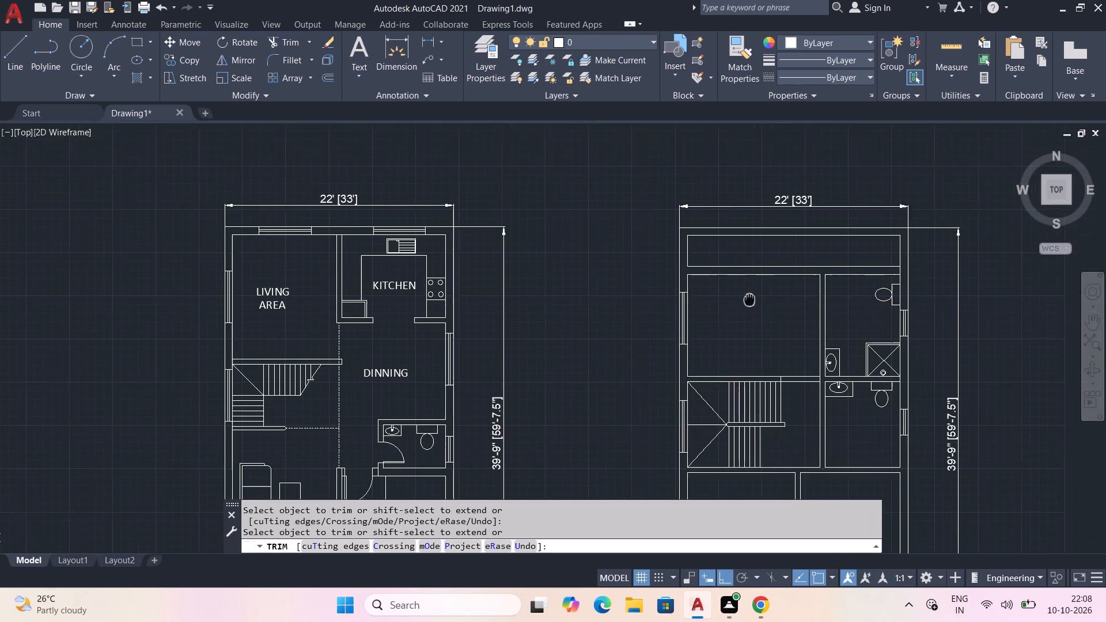
{"action": "middle_click_drag", "start_coordinate": [740, 301], "coordinate": [697, 305]}
{"action": "scroll", "coordinate": [867, 269], "scroll_direction": "up", "scroll_amount": 2}
{"action": "left_click", "coordinate": [785, 290]}
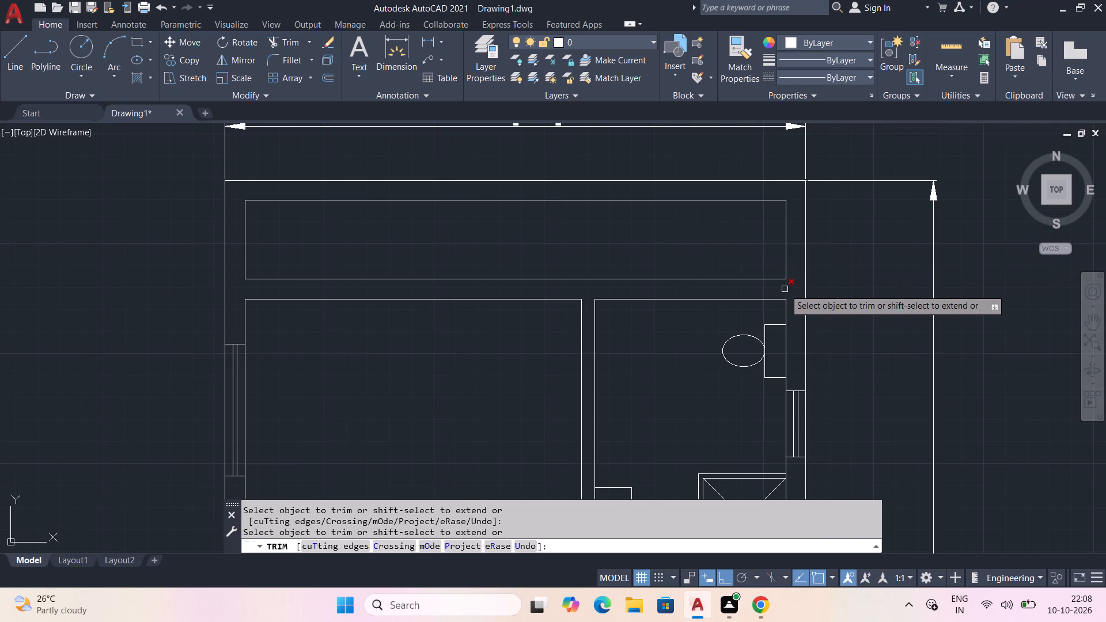
{"action": "scroll", "coordinate": [613, 351], "scroll_direction": "down", "scroll_amount": 1}
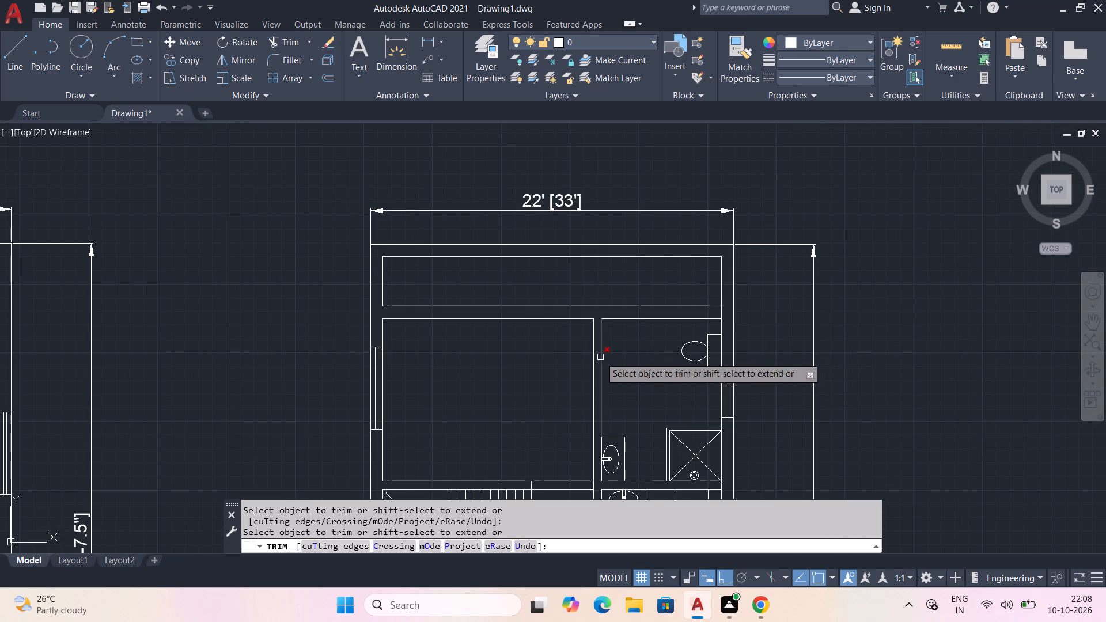
{"action": "middle_click_drag", "start_coordinate": [525, 377], "coordinate": [651, 339]}
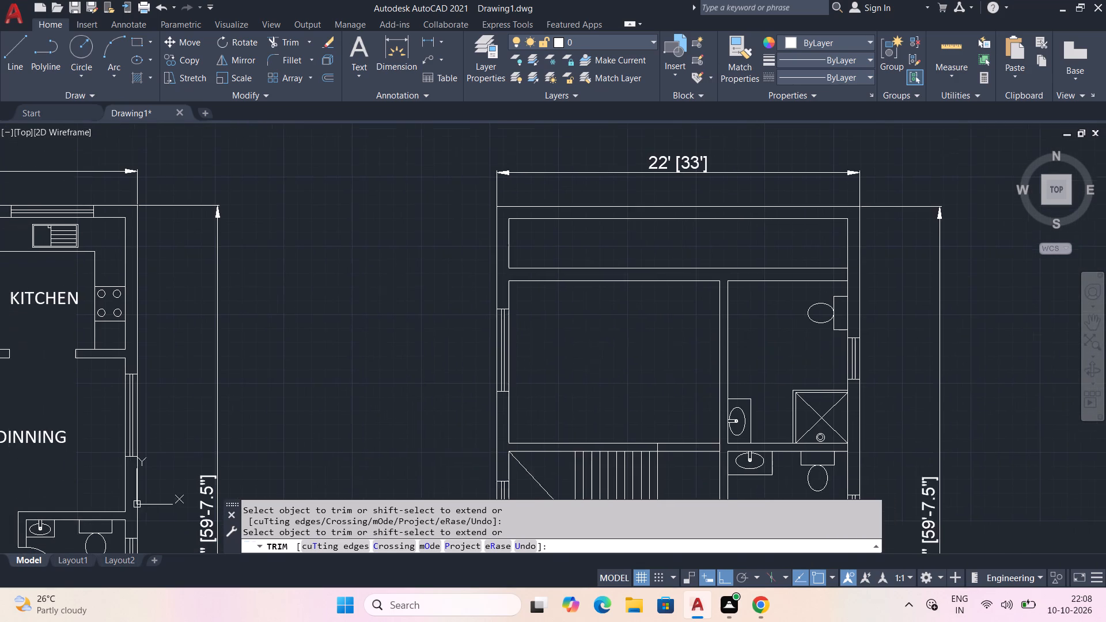
{"action": "right_click", "coordinate": [372, 270]}
{"action": "left_click", "coordinate": [382, 291]}
Copy the kitchen's north window to the midpoint of the northwestern room's north wall in the east copy.
{"action": "middle_click_drag", "start_coordinate": [278, 280], "coordinate": [388, 257]}
{"action": "left_click", "coordinate": [201, 187]}
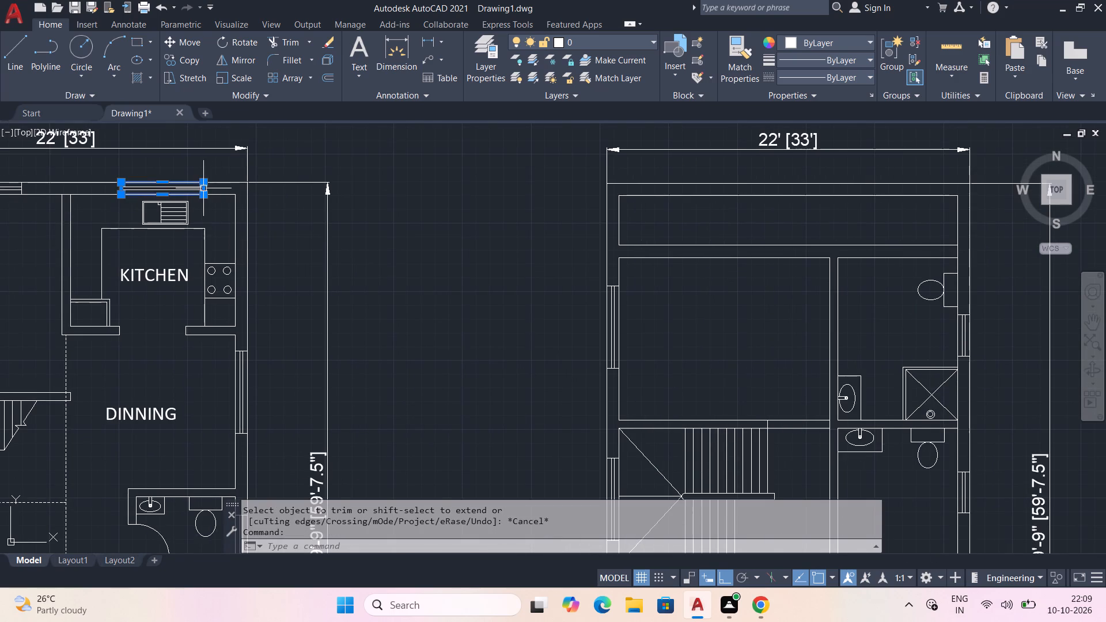
{"action": "left_click", "coordinate": [191, 190]}
{"action": "left_click", "coordinate": [194, 188]}
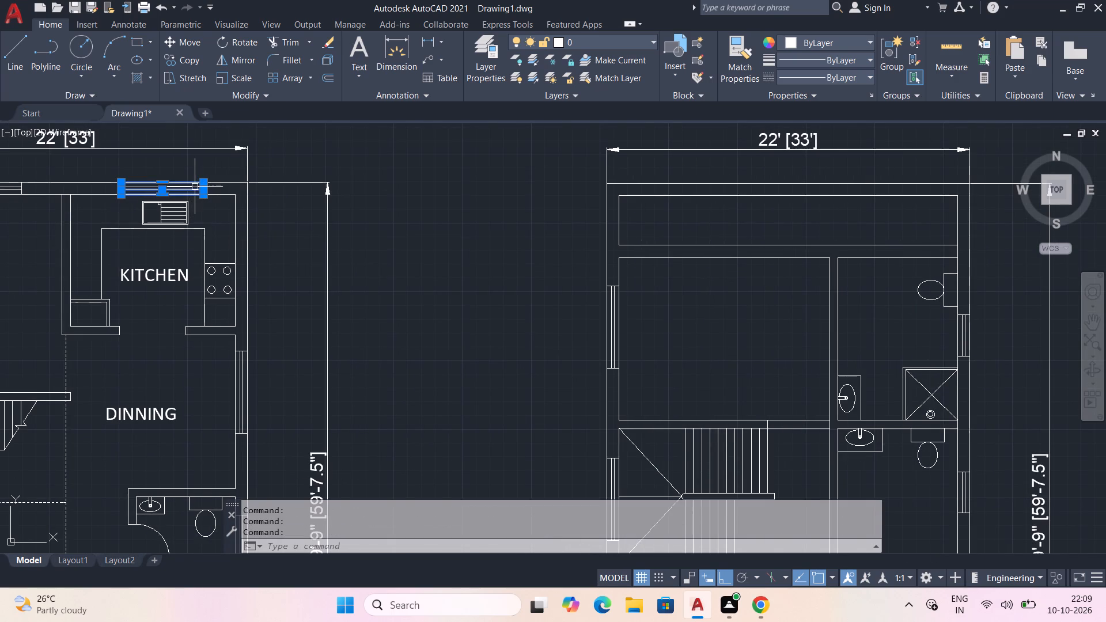
{"action": "scroll", "coordinate": [187, 185], "scroll_direction": "up", "scroll_amount": 2}
{"action": "left_click", "coordinate": [185, 191]}
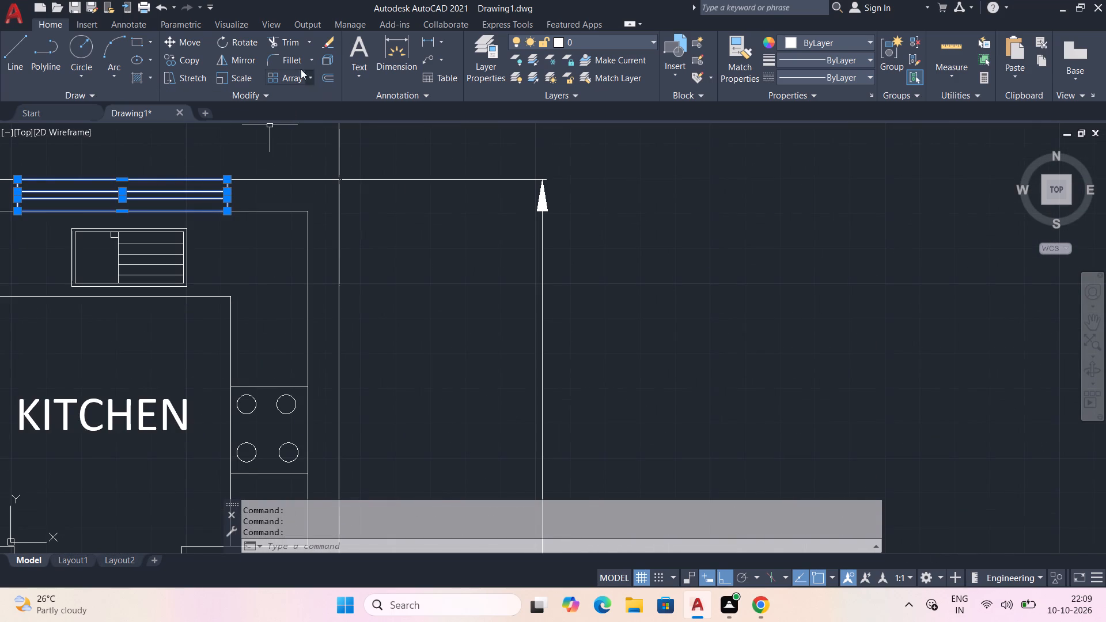
{"action": "left_click", "coordinate": [185, 60]}
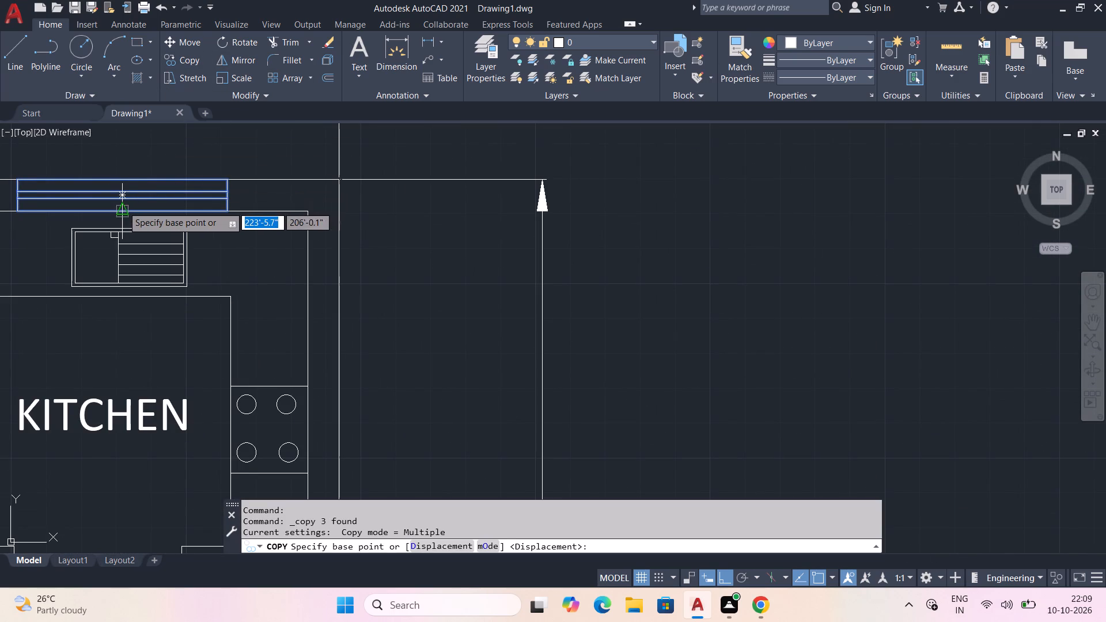
{"action": "left_click", "coordinate": [120, 209]}
{"action": "middle_click_drag", "start_coordinate": [775, 199], "coordinate": [168, 199]}
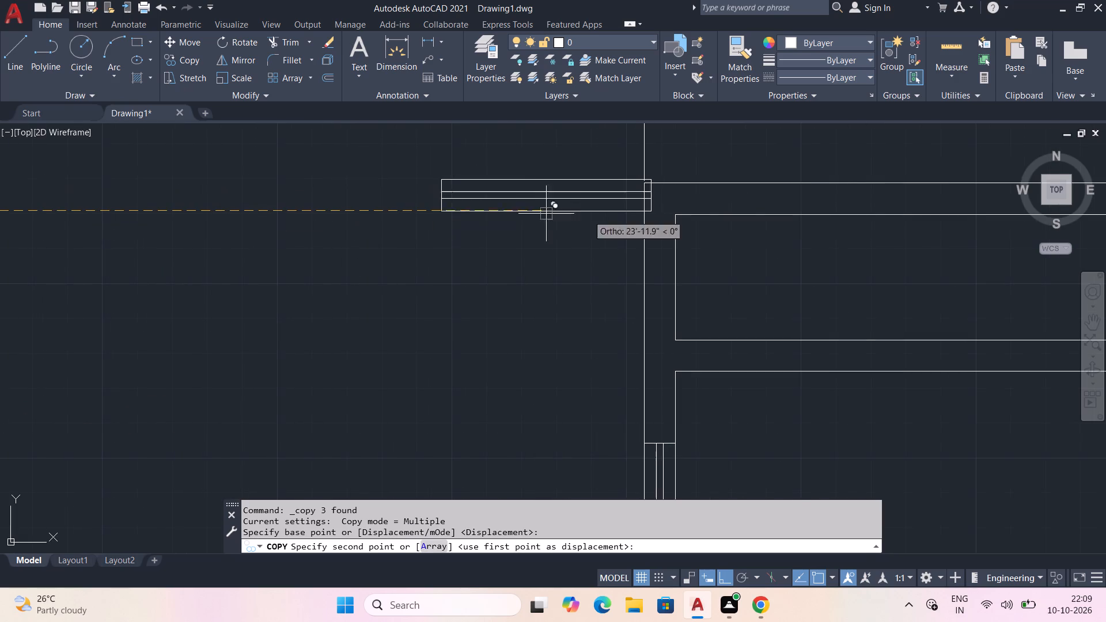
{"action": "scroll", "coordinate": [742, 271], "scroll_direction": "down", "scroll_amount": 1}
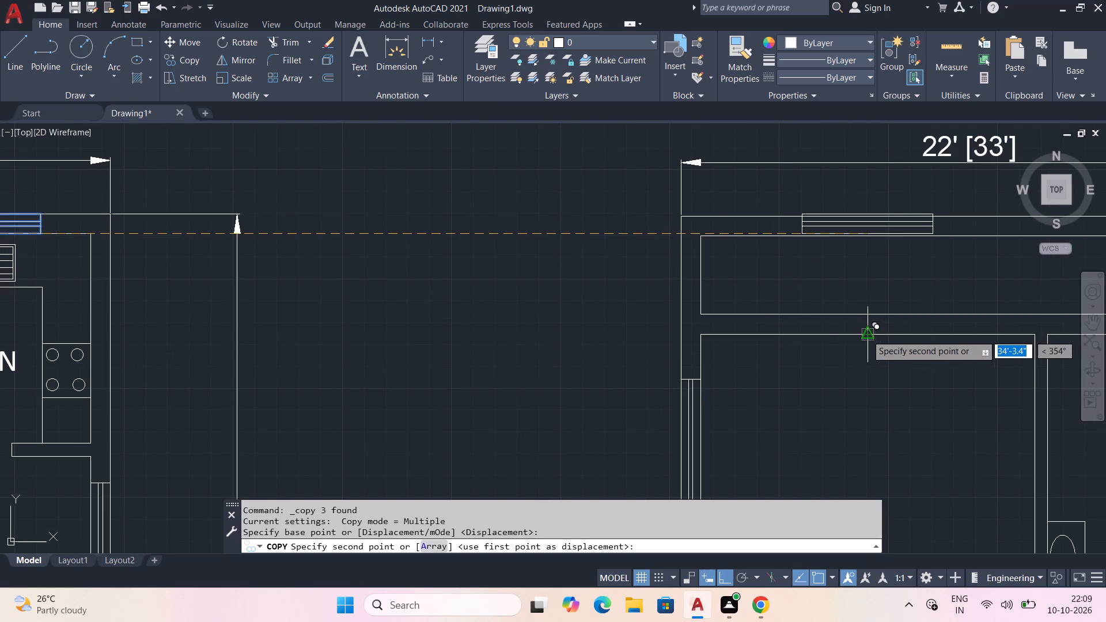
{"action": "left_click", "coordinate": [865, 335]}
{"action": "right_click", "coordinate": [488, 287]}
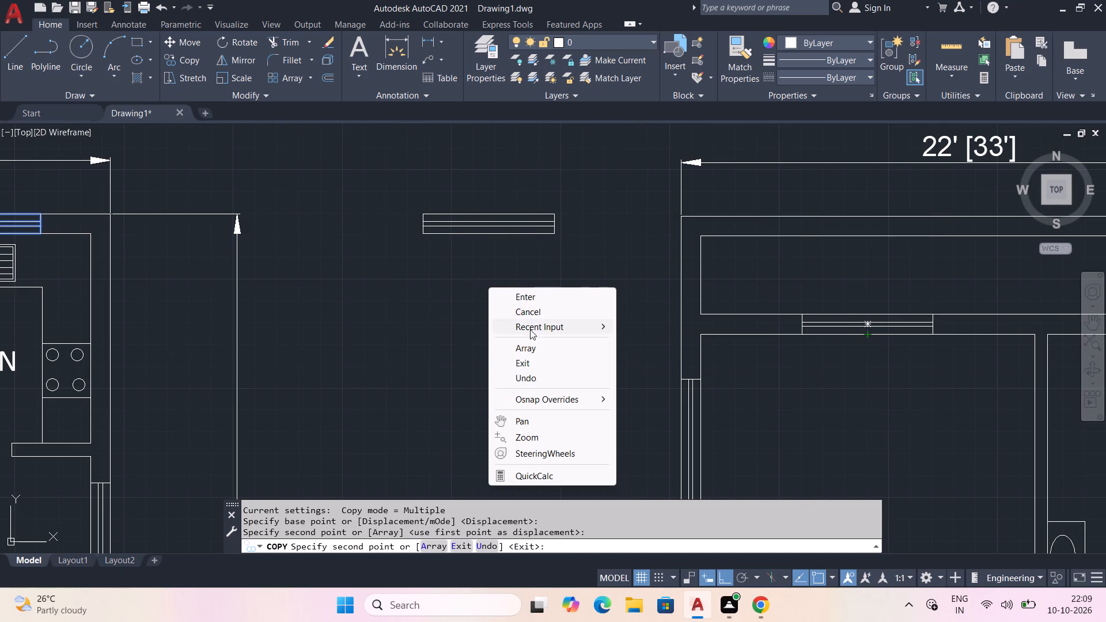
{"action": "left_click", "coordinate": [539, 313]}
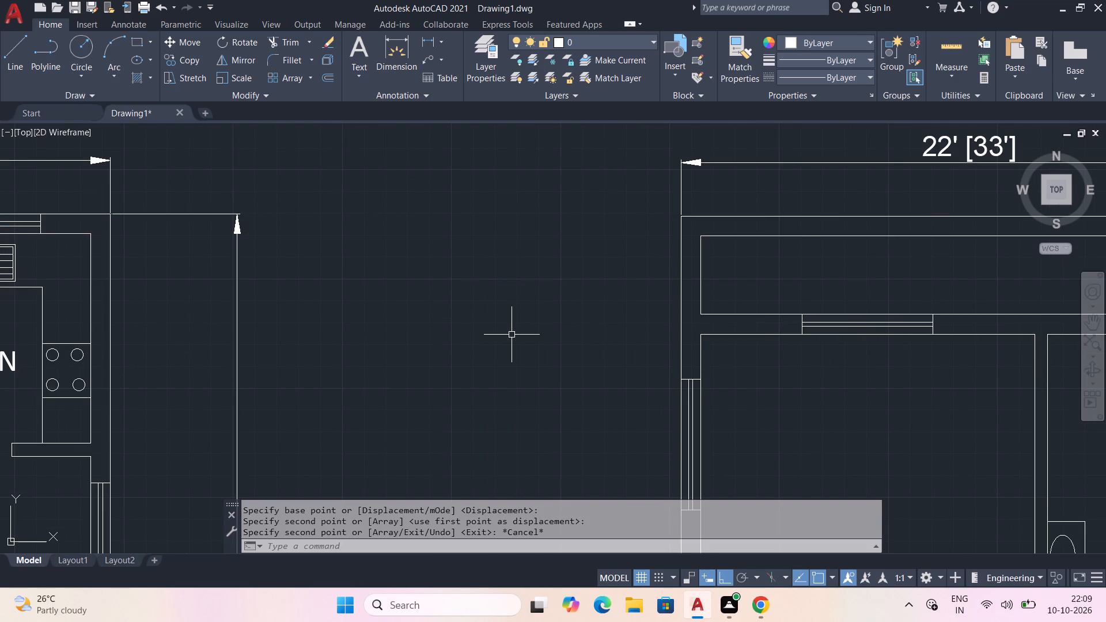
{"action": "left_click", "coordinate": [515, 354]}
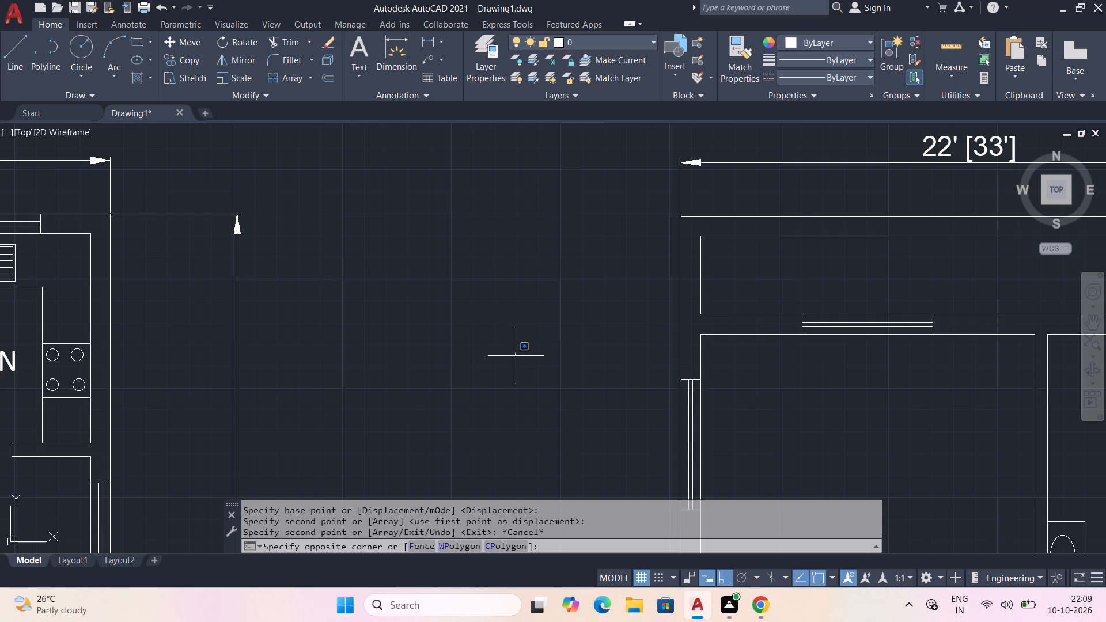
{"action": "left_click", "coordinate": [517, 361]}
Draw two lines about 6" long across the wall south of the stairs, at the southeastern room's northwest corner and the bathroom partition's west face.
{"action": "scroll", "coordinate": [517, 361], "scroll_direction": "down", "scroll_amount": 2}
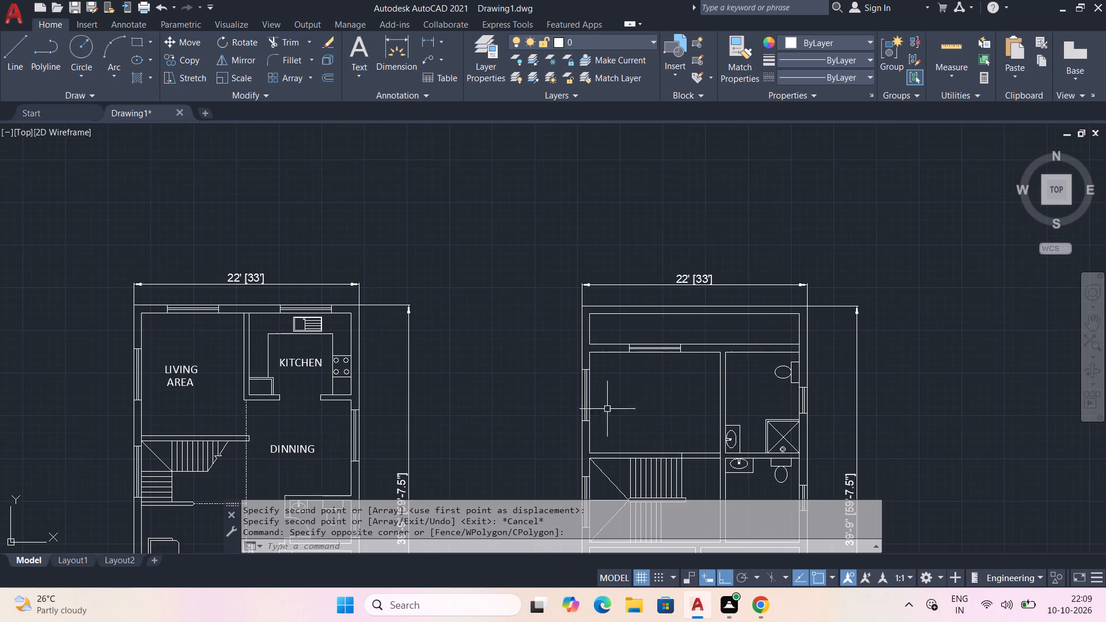
{"action": "middle_click_drag", "start_coordinate": [684, 434], "coordinate": [638, 322]}
{"action": "middle_click_drag", "start_coordinate": [653, 433], "coordinate": [637, 310]}
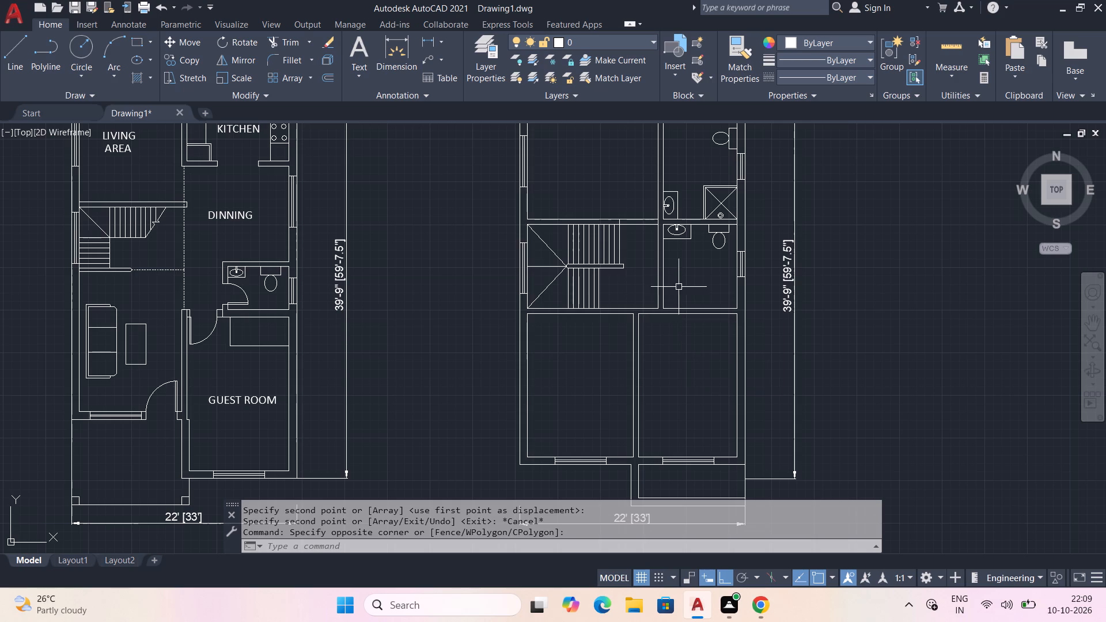
{"action": "scroll", "coordinate": [647, 294], "scroll_direction": "up", "scroll_amount": 1}
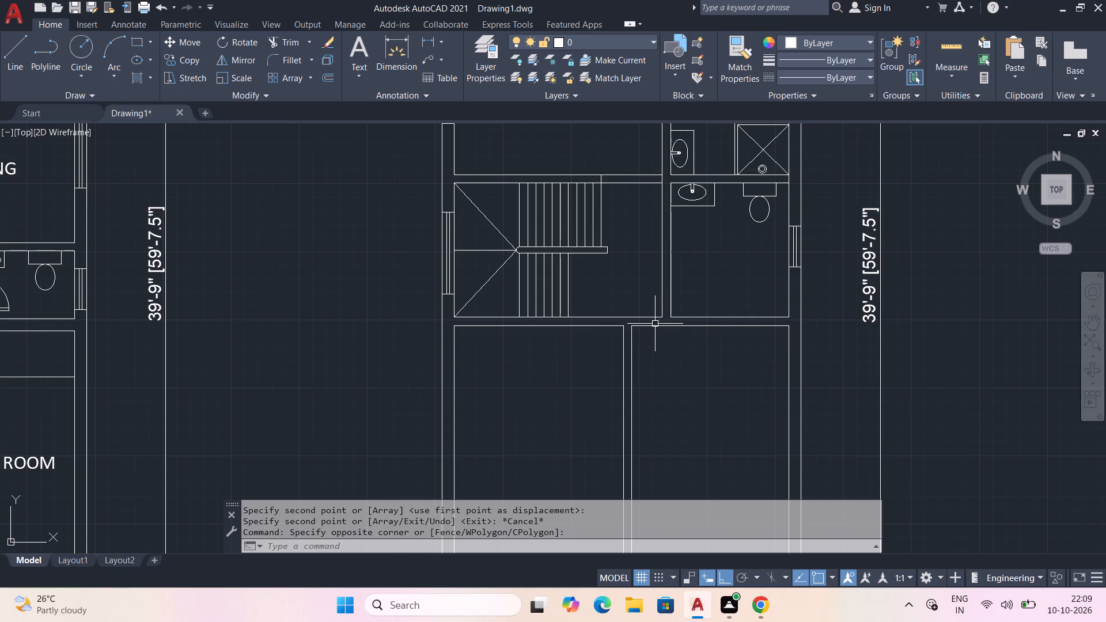
{"action": "scroll", "coordinate": [648, 325], "scroll_direction": "up", "scroll_amount": 2}
{"action": "scroll", "coordinate": [679, 285], "scroll_direction": "up", "scroll_amount": 1}
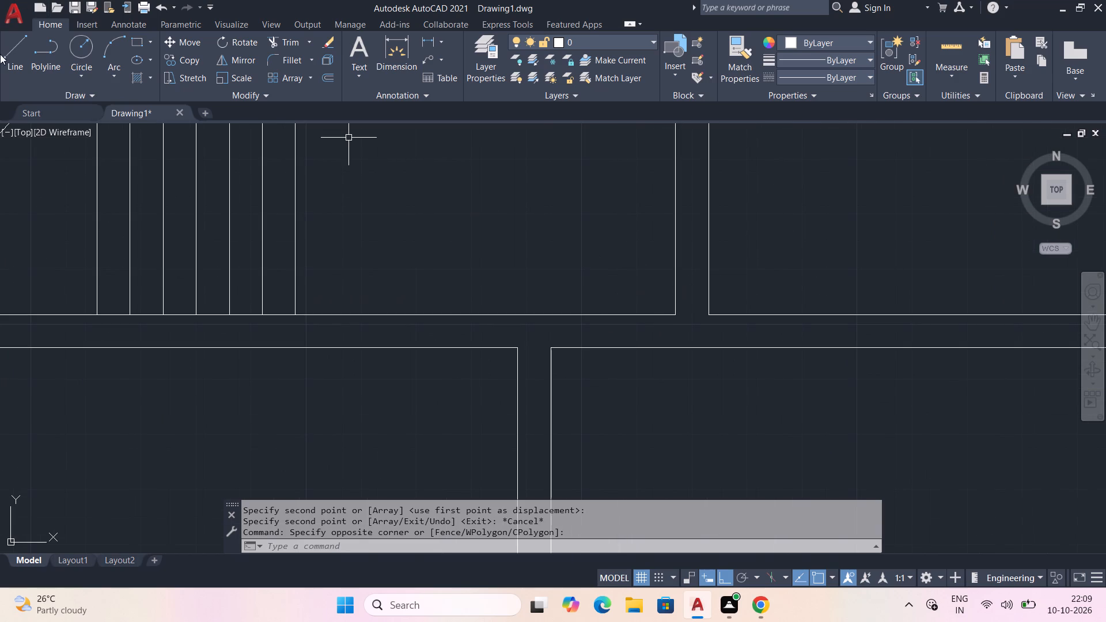
{"action": "left_click", "coordinate": [17, 50]}
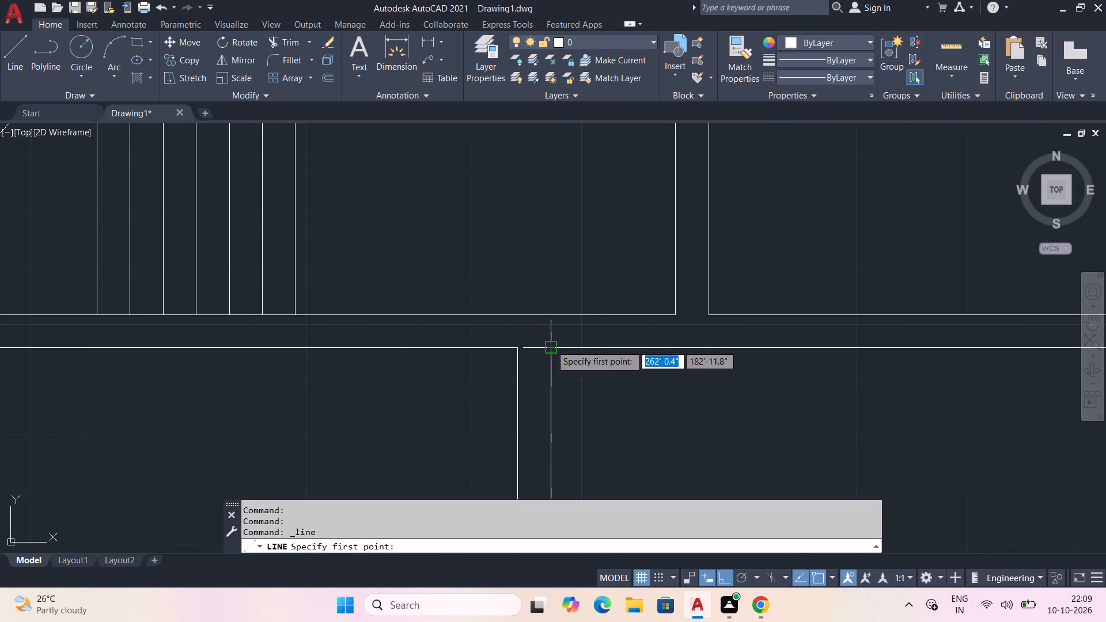
{"action": "left_click", "coordinate": [551, 347]}
{"action": "left_click", "coordinate": [546, 317]}
{"action": "right_click", "coordinate": [551, 320]}
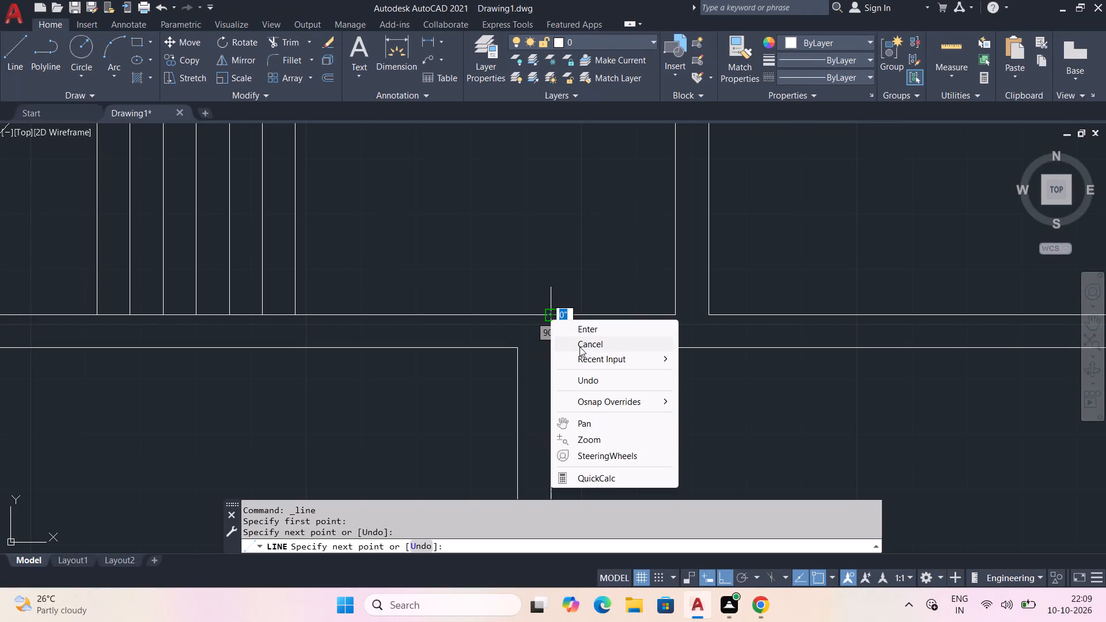
{"action": "left_click", "coordinate": [589, 346]}
{"action": "left_click", "coordinate": [28, 43]}
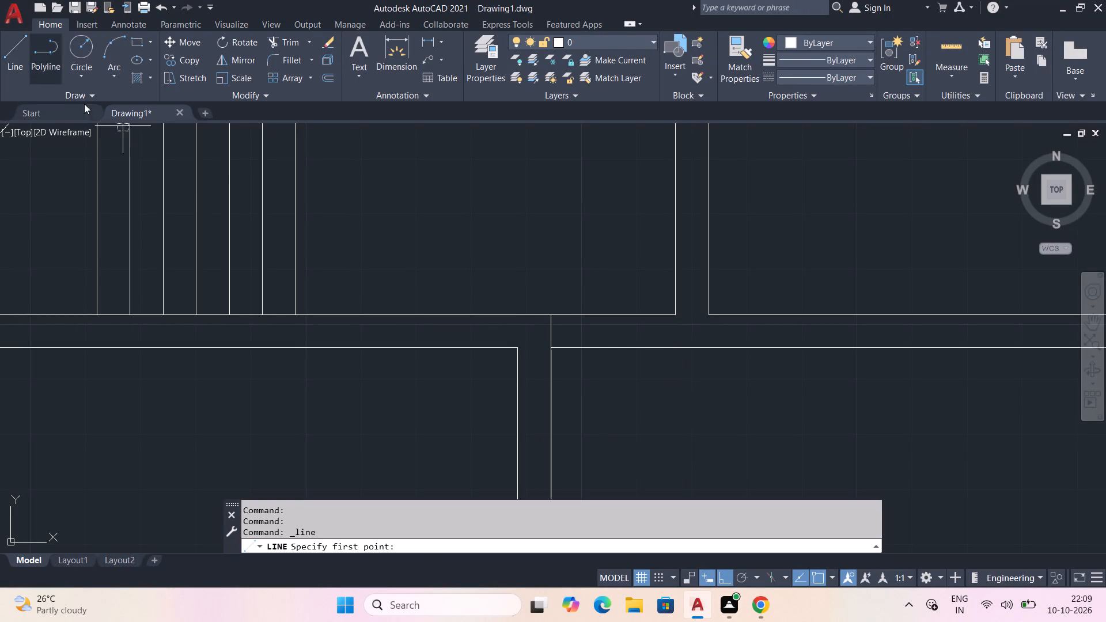
{"action": "left_click", "coordinate": [670, 316]}
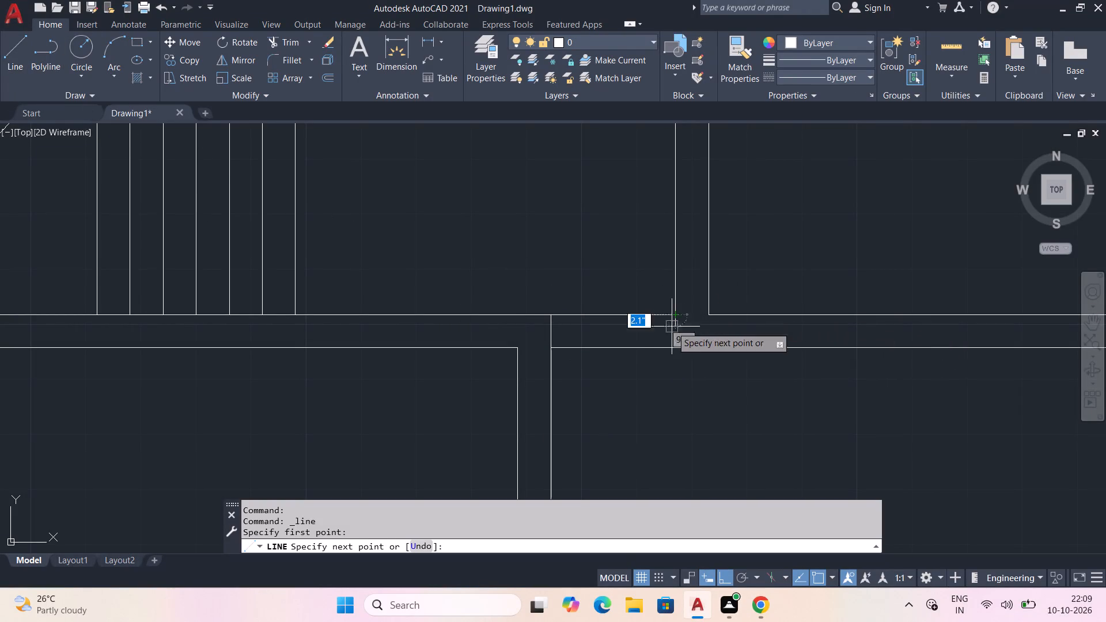
{"action": "left_click", "coordinate": [676, 345]}
{"action": "right_click", "coordinate": [675, 346]}
{"action": "left_click", "coordinate": [706, 377]}
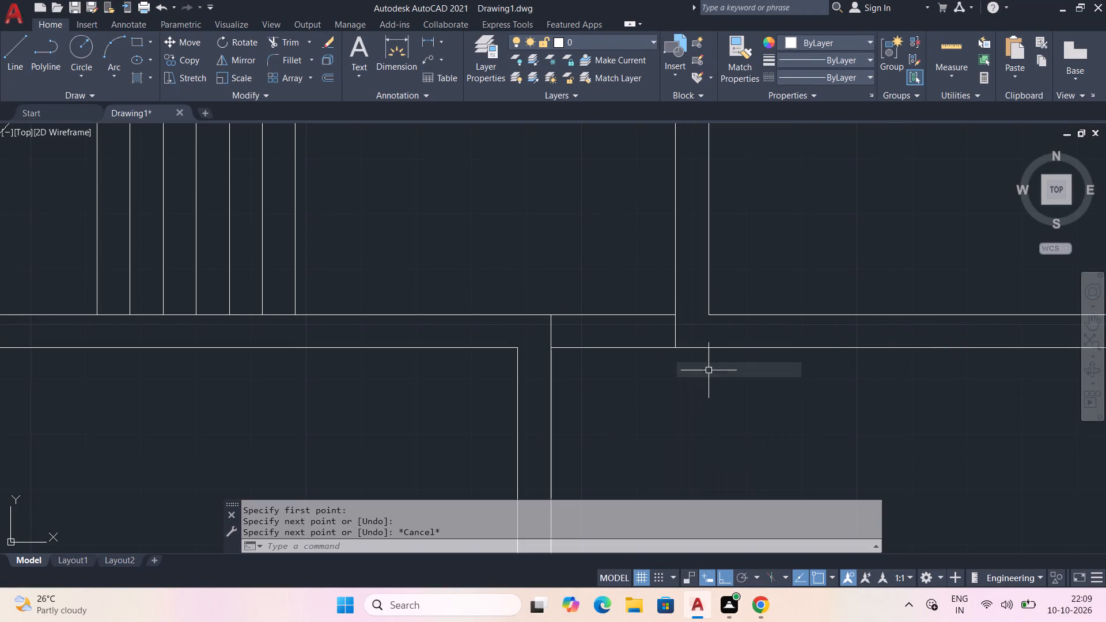
{"action": "left_click", "coordinate": [709, 370]}
{"action": "right_click", "coordinate": [766, 383]}
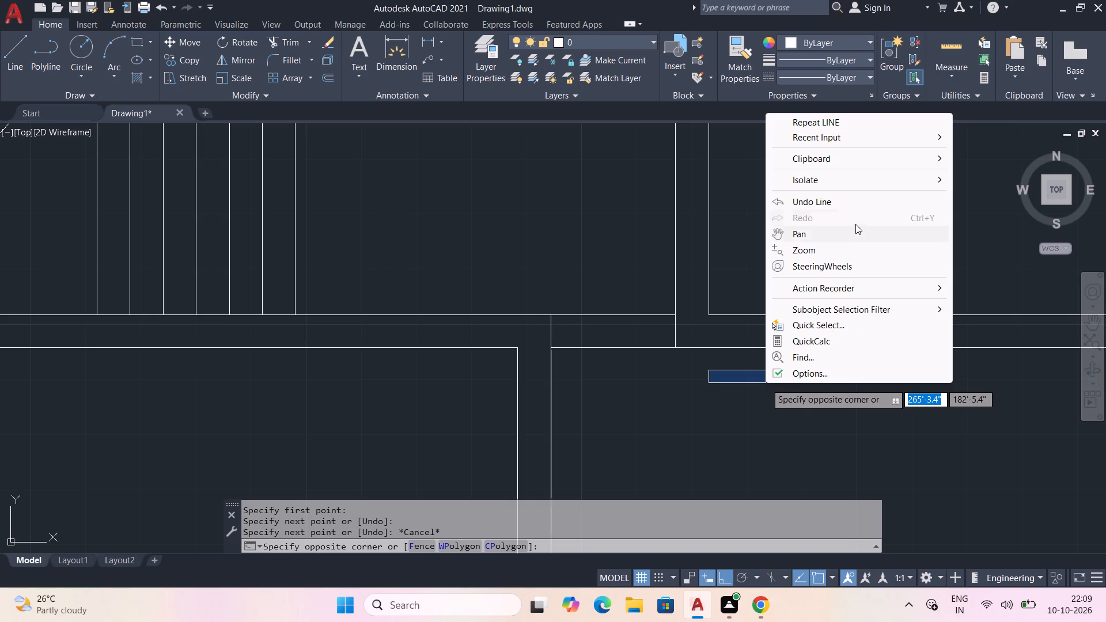
Measure the width and area of the marked opening in the wall south of the stairs in the east copy.
{"action": "left_click", "coordinate": [945, 42]}
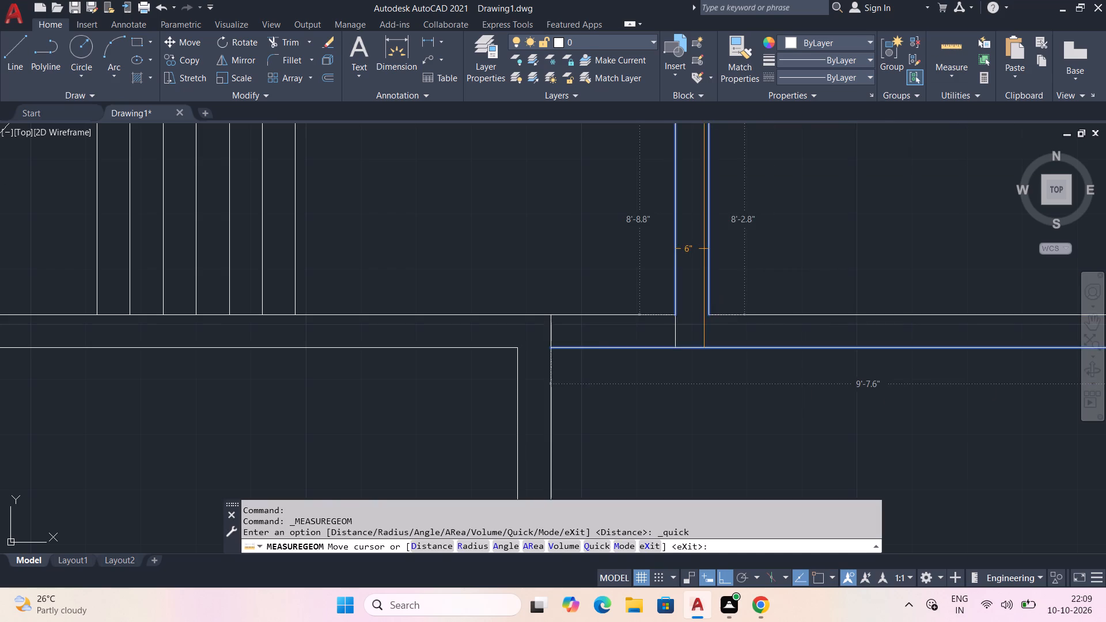
{"action": "scroll", "coordinate": [706, 255], "scroll_direction": "up", "scroll_amount": 2}
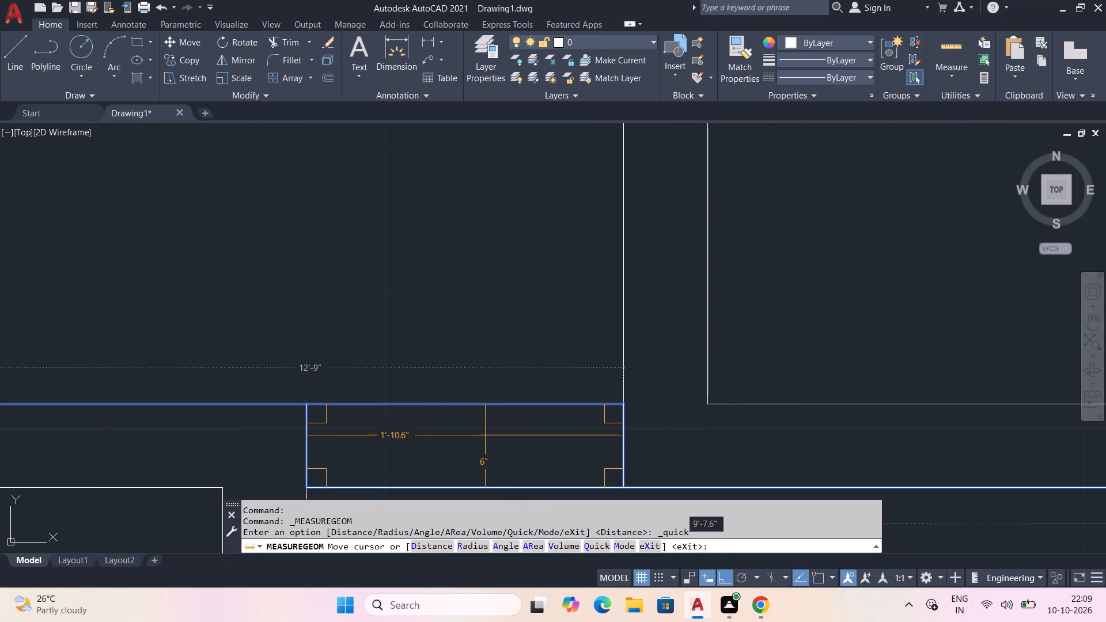
{"action": "scroll", "coordinate": [497, 433], "scroll_direction": "down", "scroll_amount": 3}
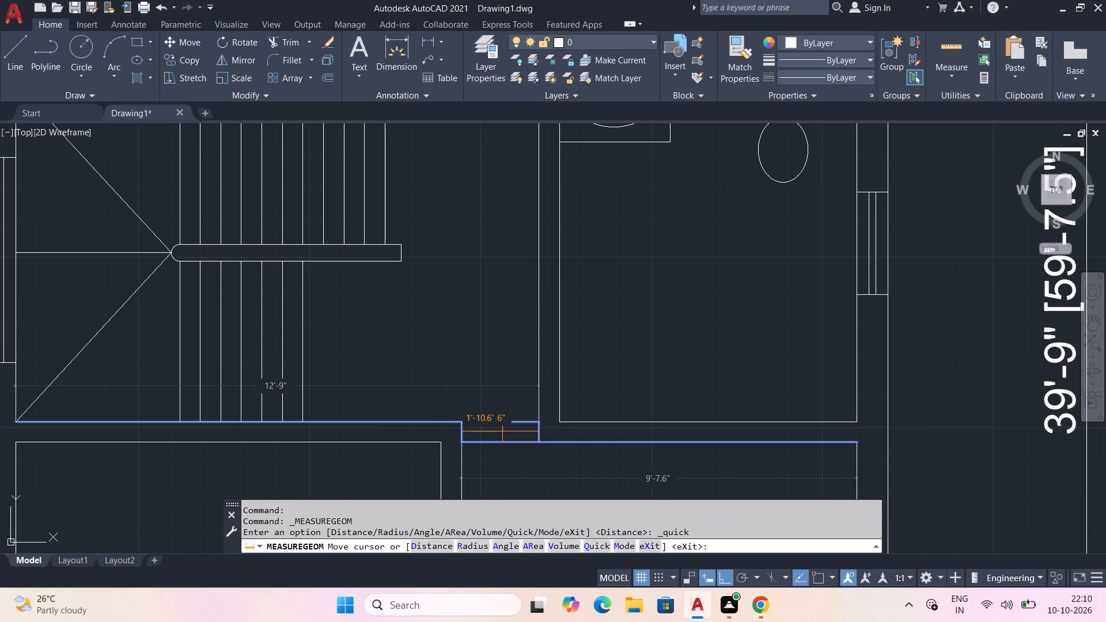
{"action": "triple_click", "coordinate": [502, 431]}
{"action": "double_click", "coordinate": [502, 431]}
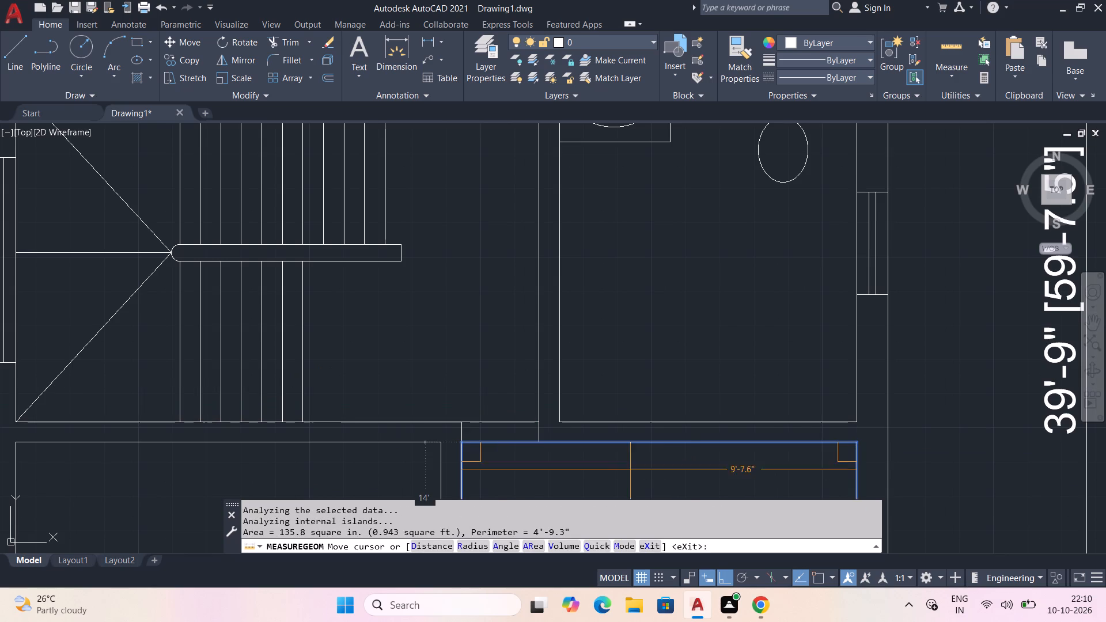
{"action": "right_click", "coordinate": [970, 396]}
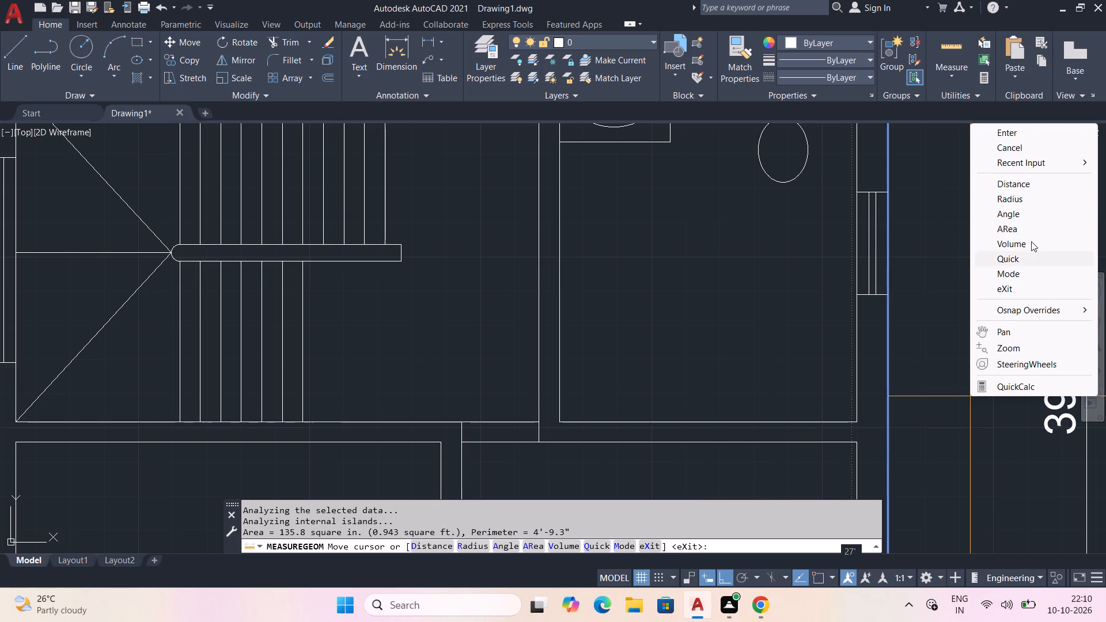
{"action": "left_click", "coordinate": [1010, 150]}
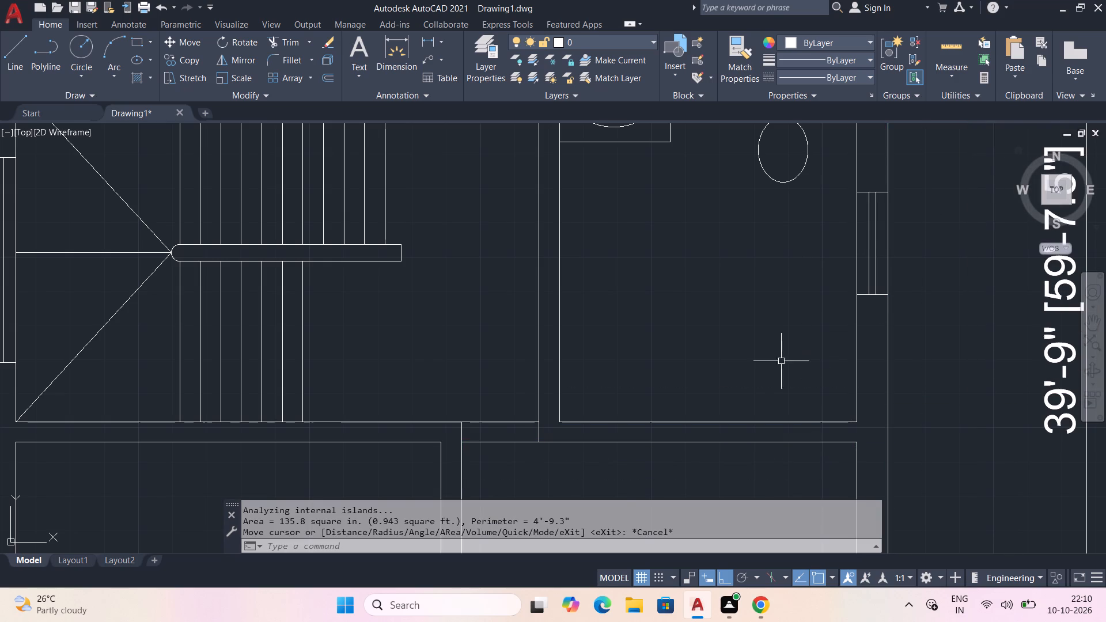
Move the short opening line at the bathroom partition's west face about 2'-3" east along the wall south of the bathroom.
{"action": "scroll", "coordinate": [732, 377], "scroll_direction": "down", "scroll_amount": 3}
{"action": "middle_click_drag", "start_coordinate": [673, 438], "coordinate": [743, 363]}
{"action": "scroll", "coordinate": [681, 374], "scroll_direction": "up", "scroll_amount": 2}
{"action": "middle_click_drag", "start_coordinate": [888, 330], "coordinate": [857, 340]}
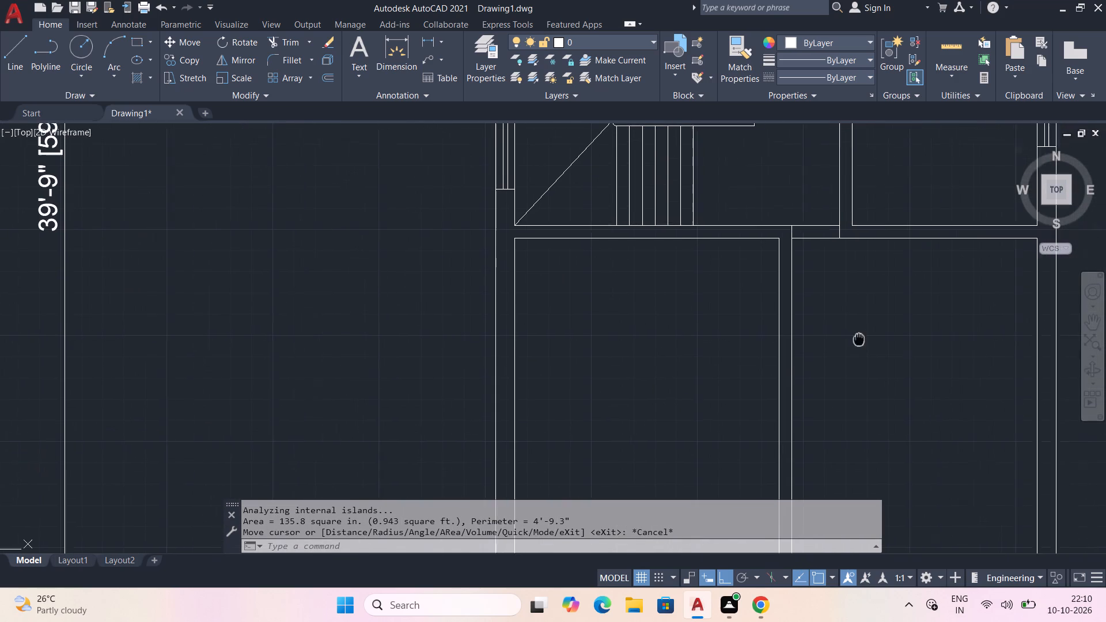
{"action": "middle_click_drag", "start_coordinate": [857, 340], "coordinate": [856, 340]}
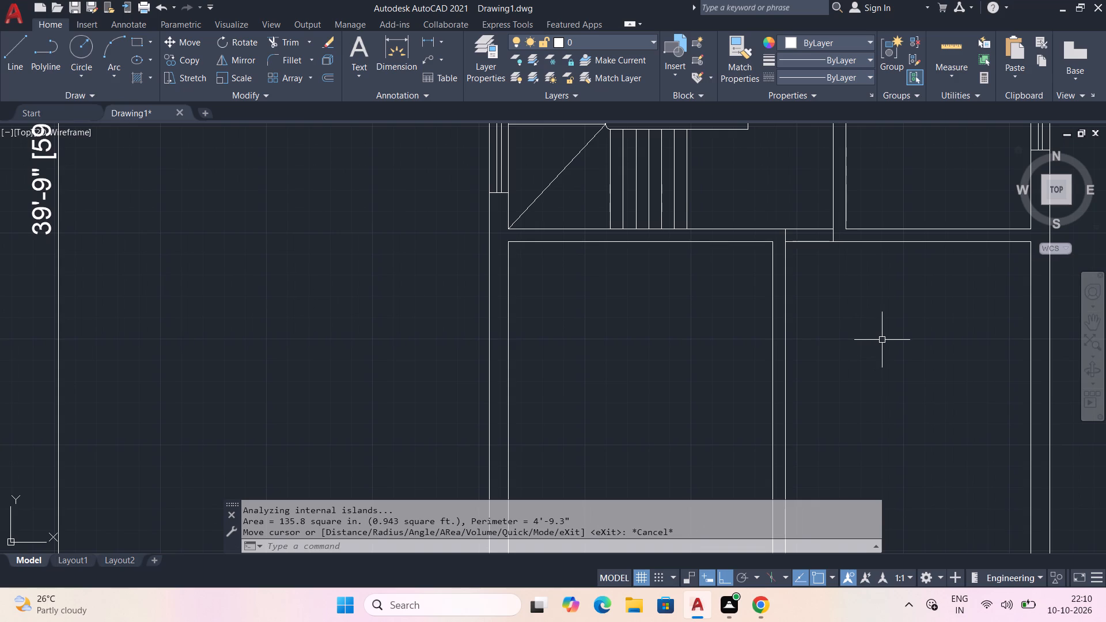
{"action": "scroll", "coordinate": [955, 329], "scroll_direction": "down", "scroll_amount": 1}
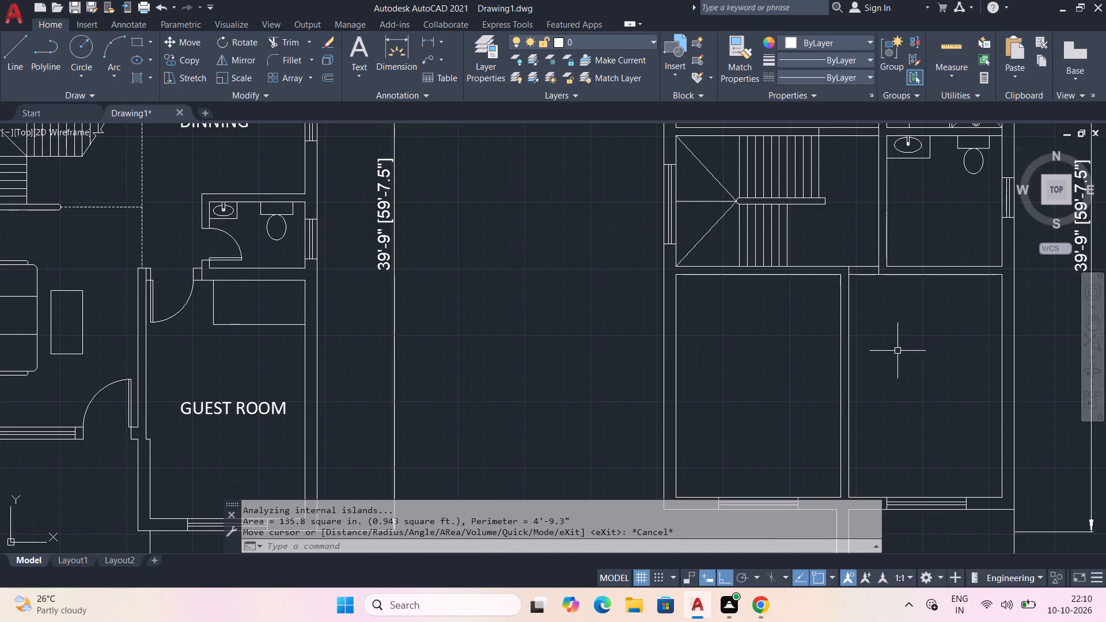
{"action": "middle_click_drag", "start_coordinate": [953, 304], "coordinate": [879, 355]}
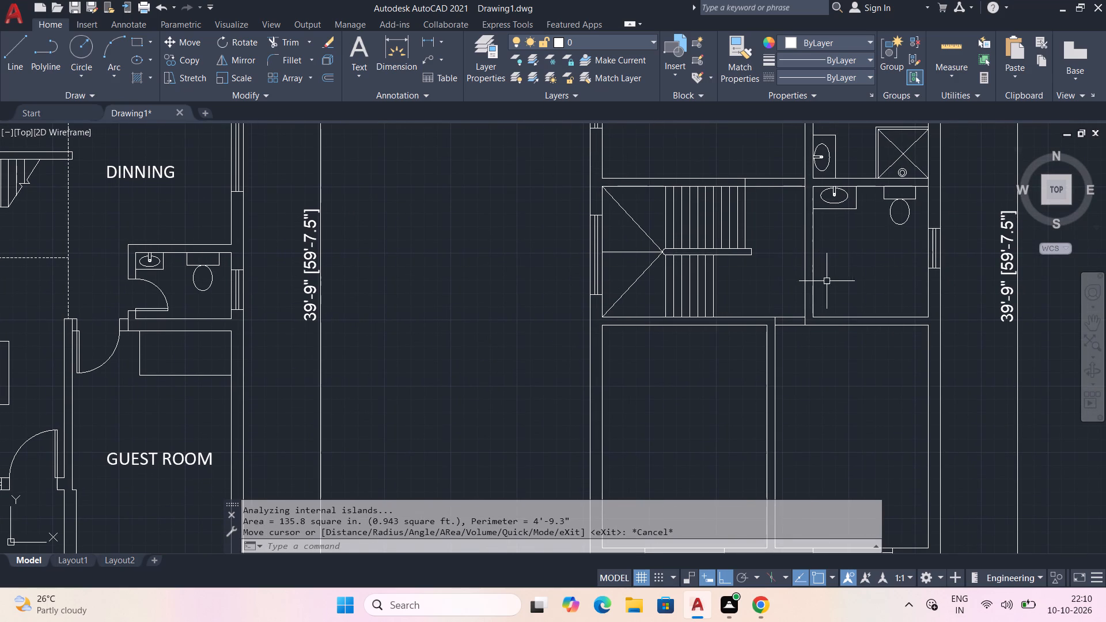
{"action": "scroll", "coordinate": [798, 278], "scroll_direction": "up", "scroll_amount": 2}
{"action": "middle_click_drag", "start_coordinate": [863, 304], "coordinate": [801, 295]}
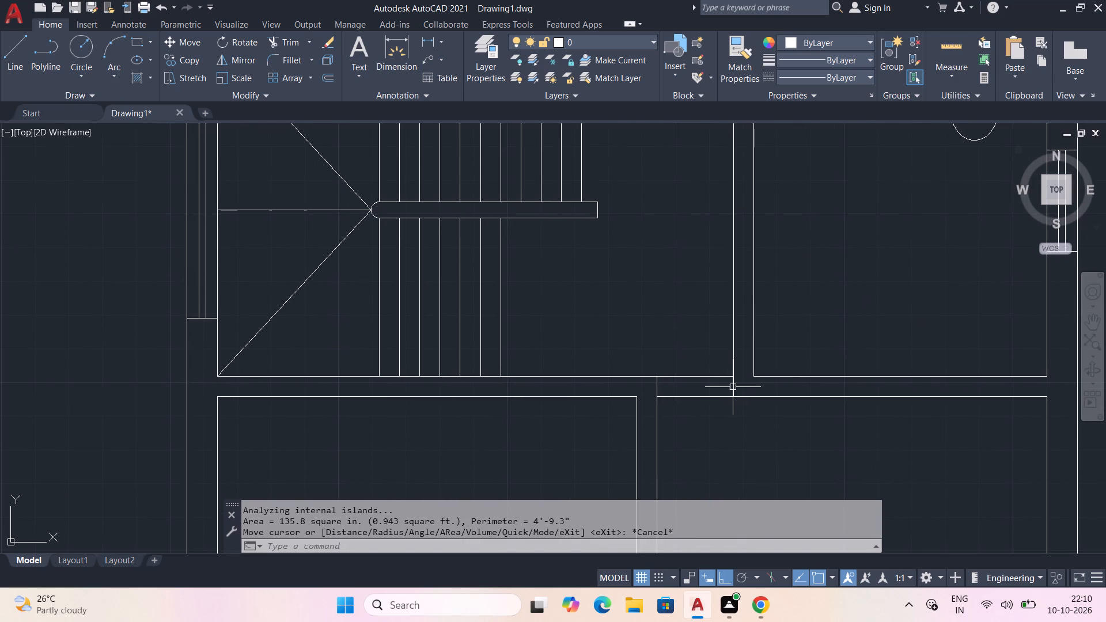
{"action": "left_click", "coordinate": [733, 387]}
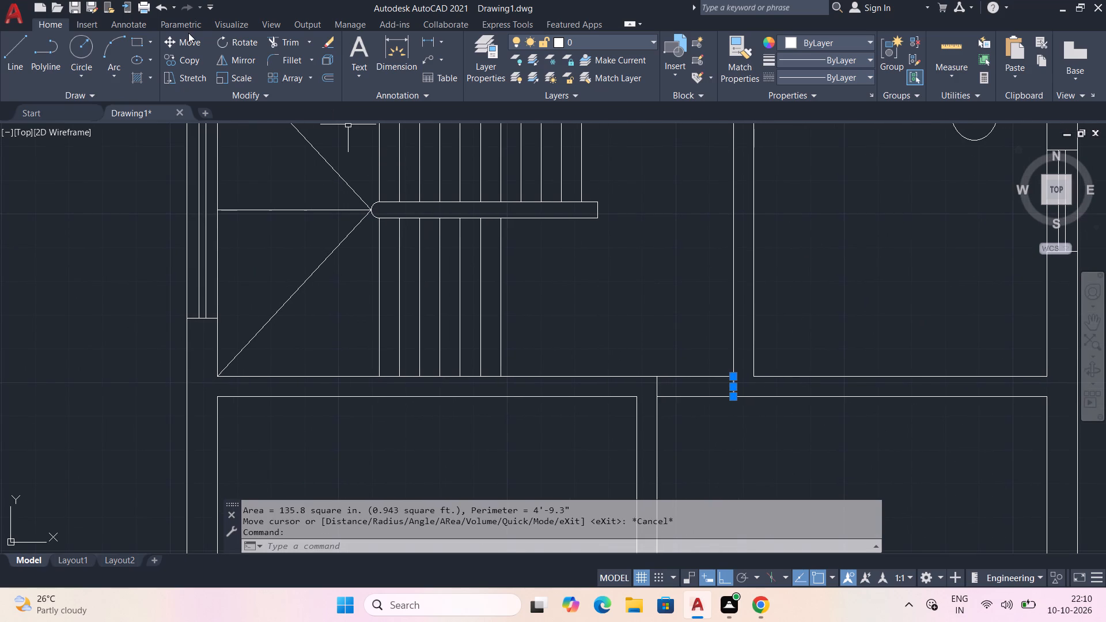
{"action": "left_click", "coordinate": [188, 41]}
{"action": "left_click", "coordinate": [732, 385]}
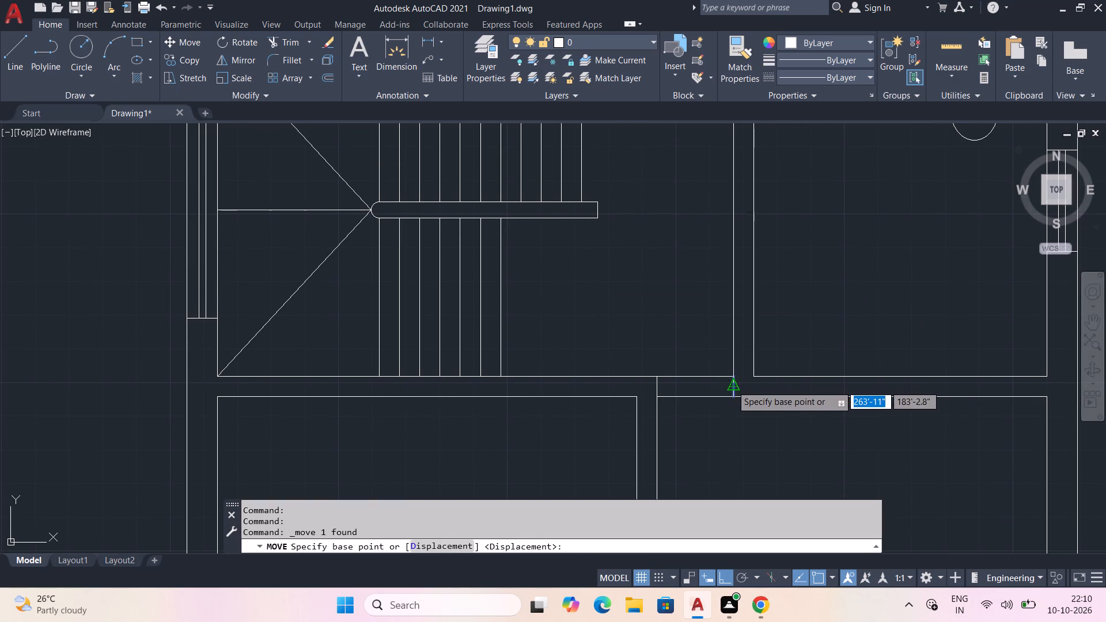
{"action": "left_click", "coordinate": [823, 384]}
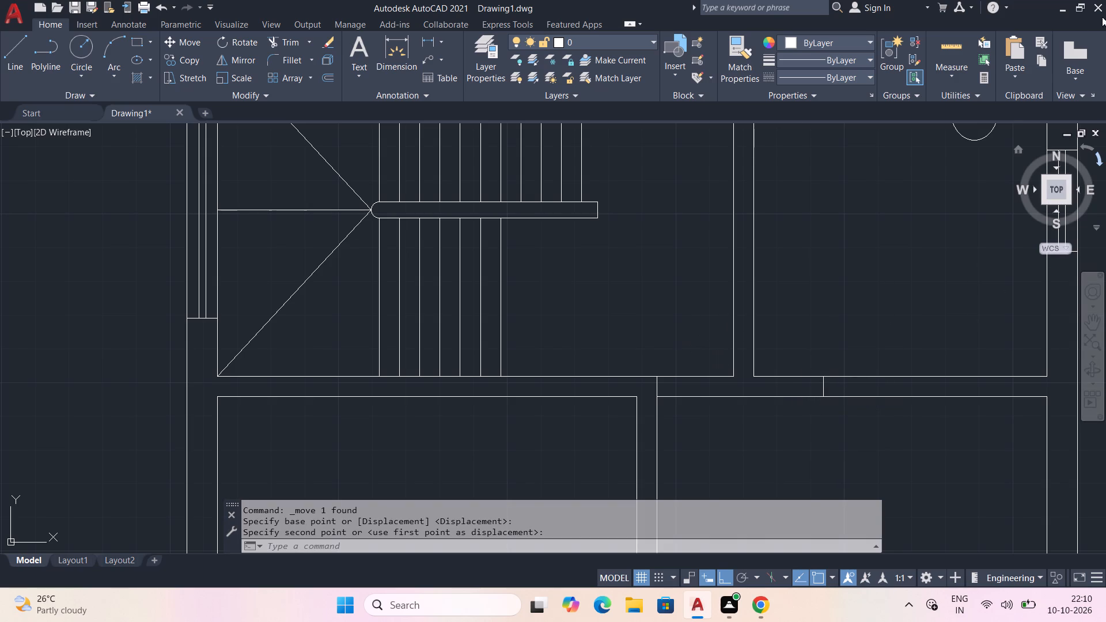
Measure the distance between the two short opening lines.
{"action": "left_click", "coordinate": [953, 47]}
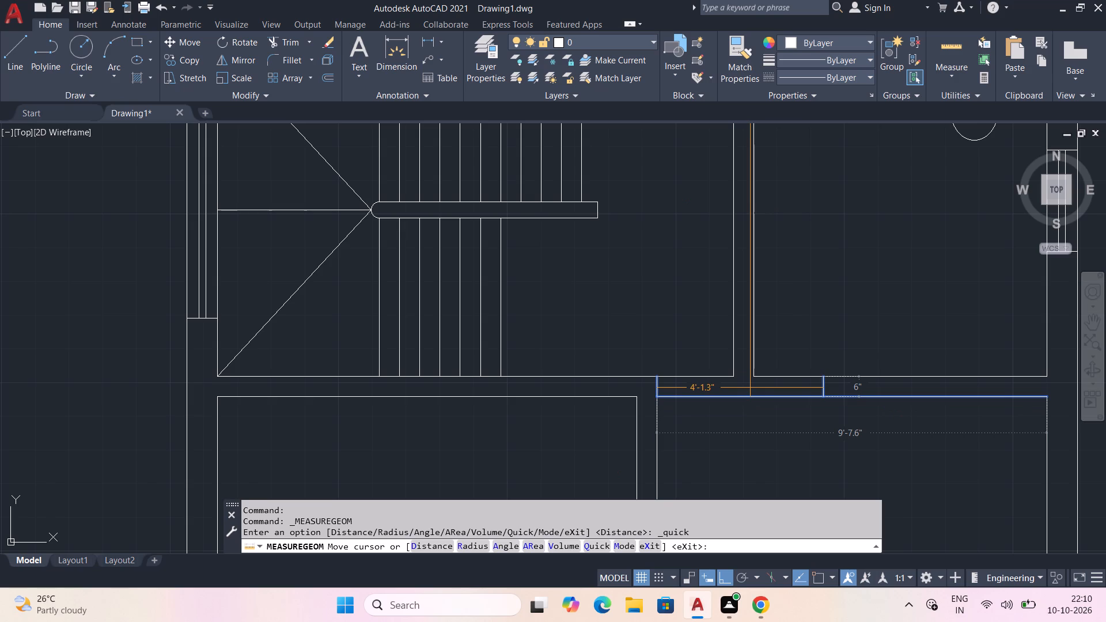
{"action": "key", "text": "Escape"}
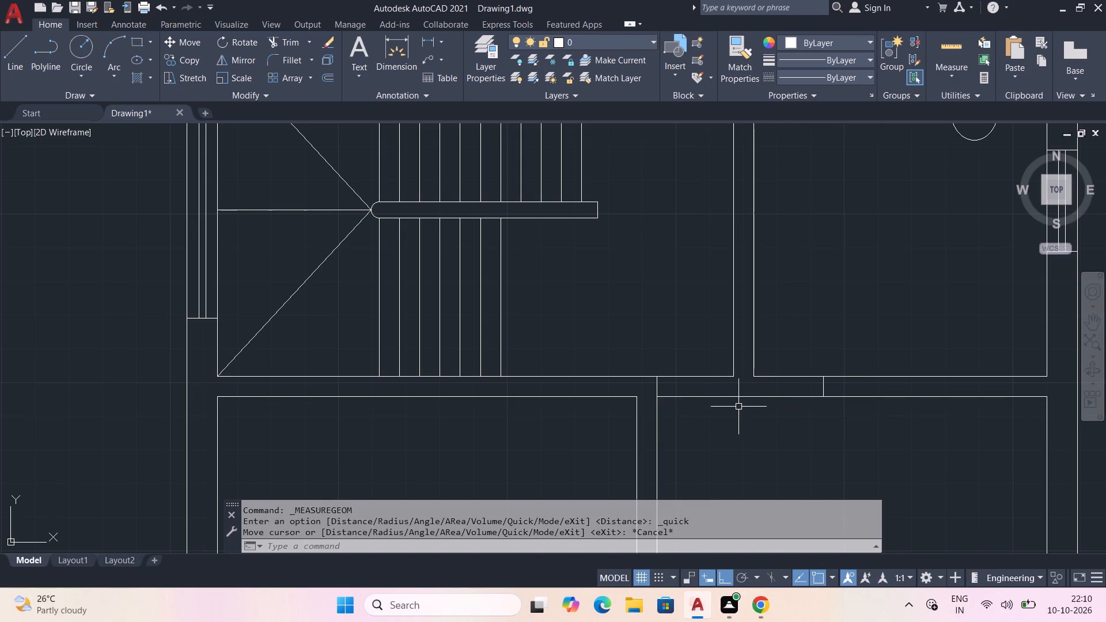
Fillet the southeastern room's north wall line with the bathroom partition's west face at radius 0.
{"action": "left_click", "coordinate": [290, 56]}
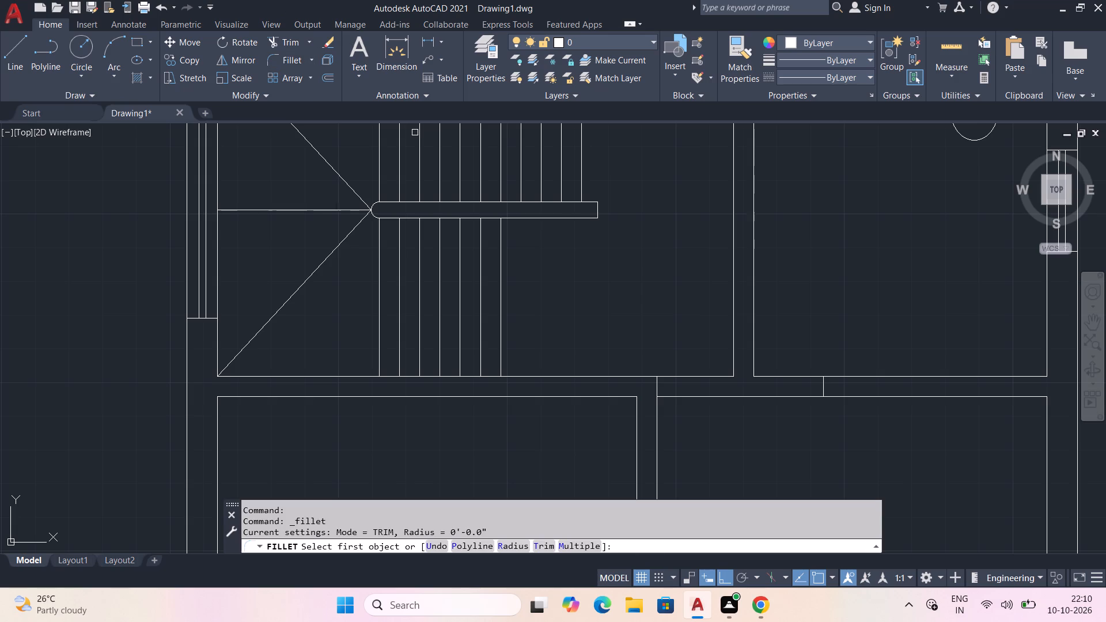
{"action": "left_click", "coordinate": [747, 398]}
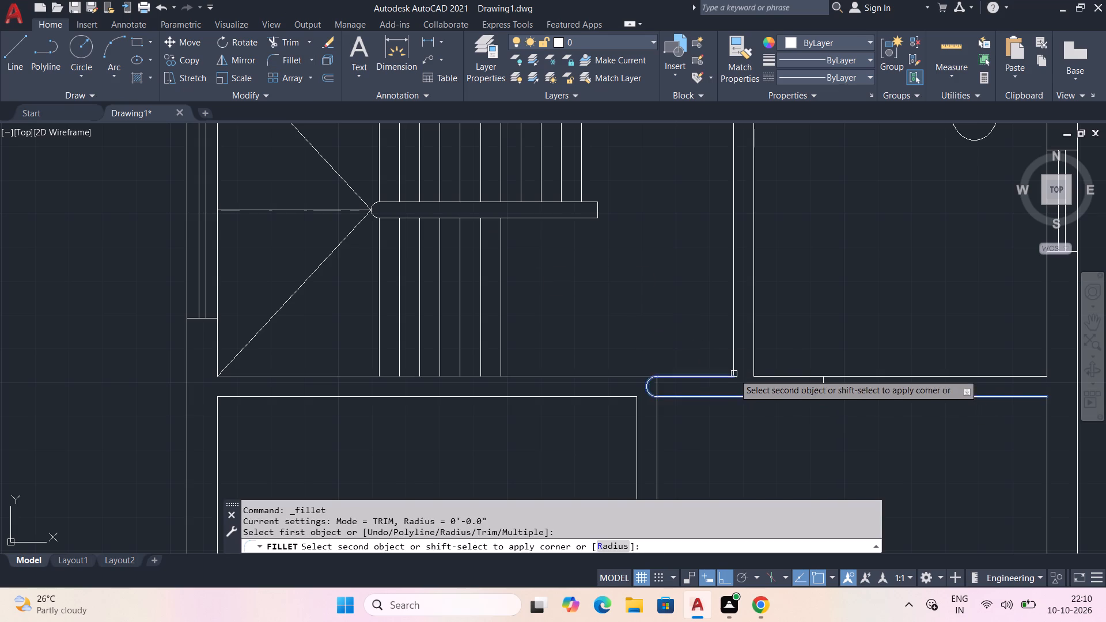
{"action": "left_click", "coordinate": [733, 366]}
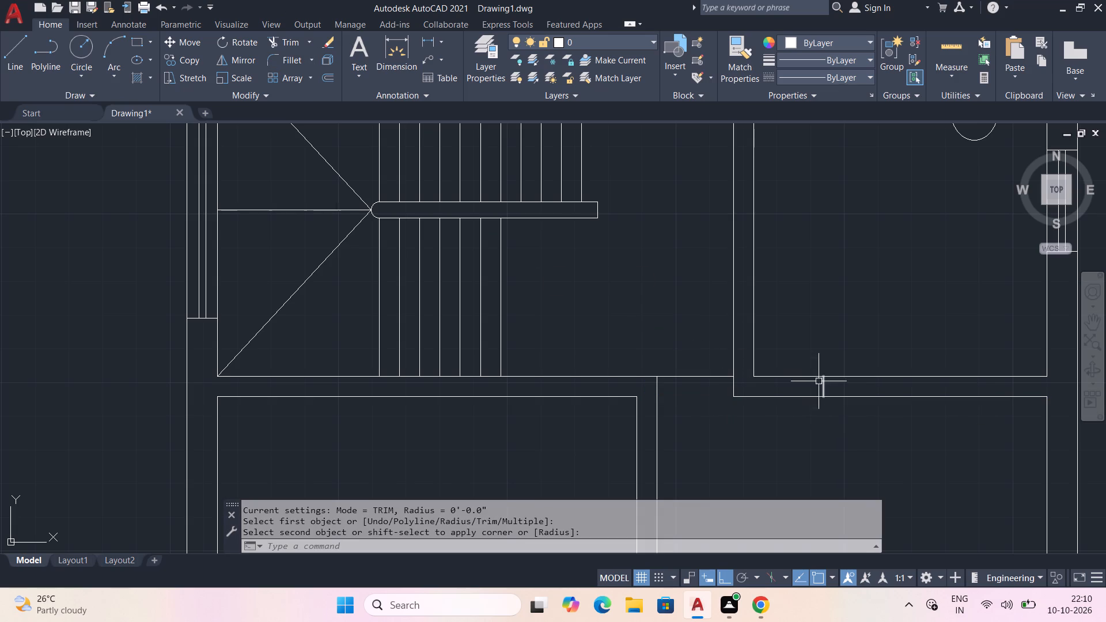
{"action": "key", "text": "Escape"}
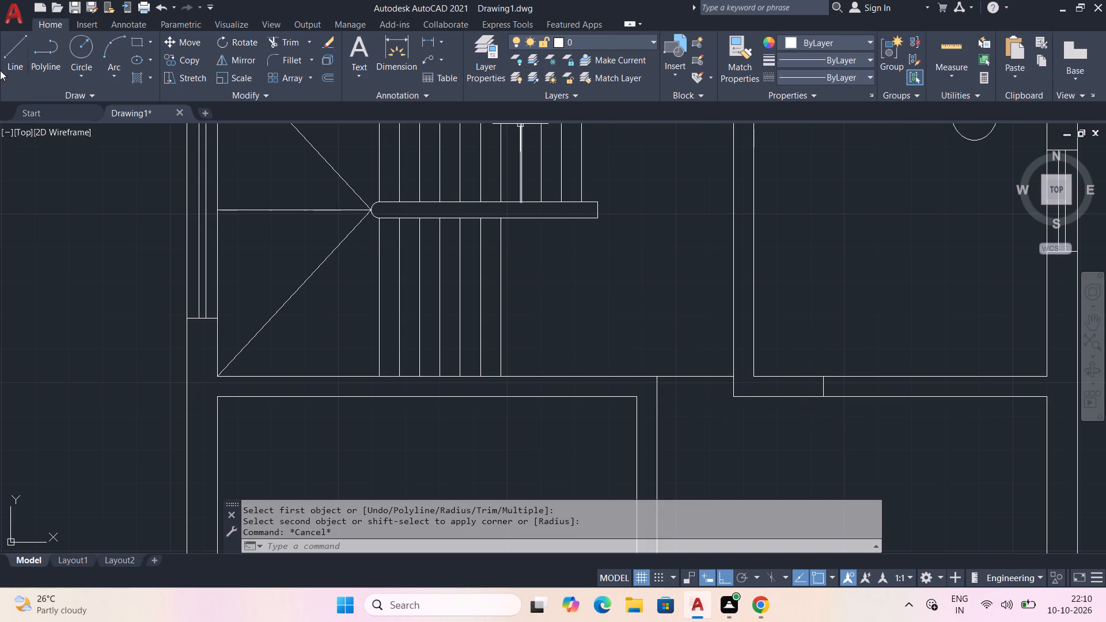
Draw a line about 2'-2.7" east from the bathroom partition's west face, continuing south to the top of the moved opening line.
{"action": "left_click", "coordinate": [14, 51]}
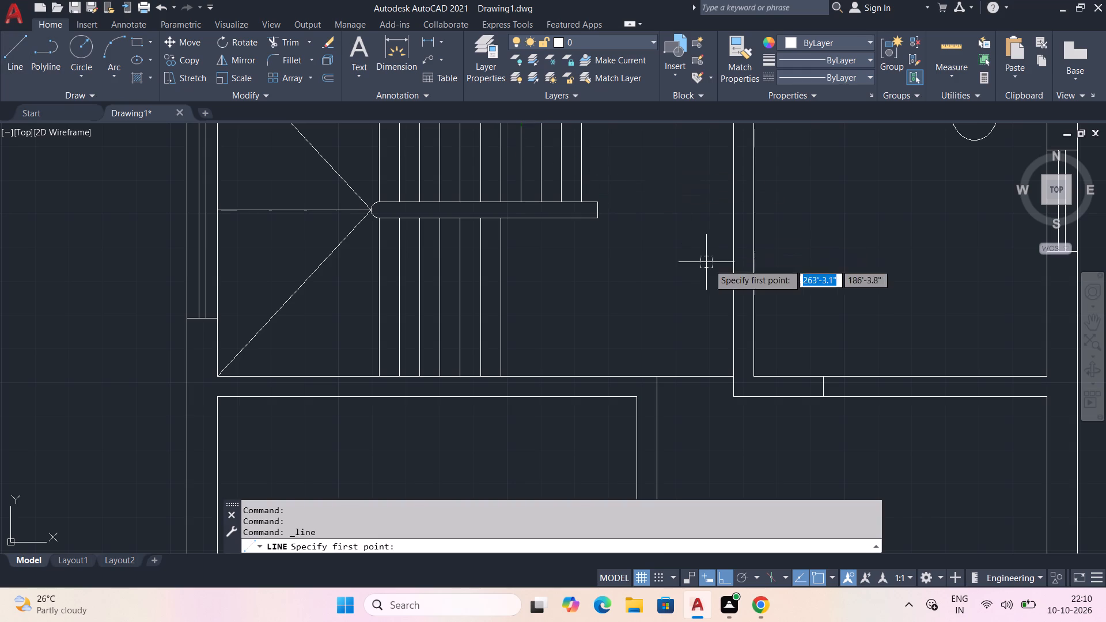
{"action": "left_click", "coordinate": [732, 292]}
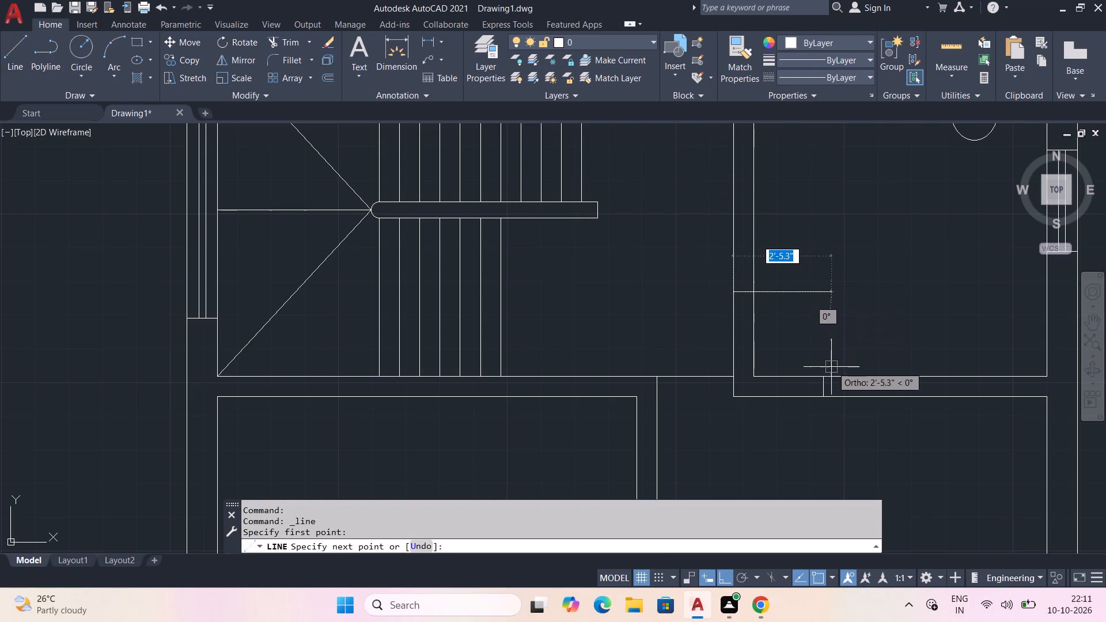
{"action": "left_click", "coordinate": [820, 291]}
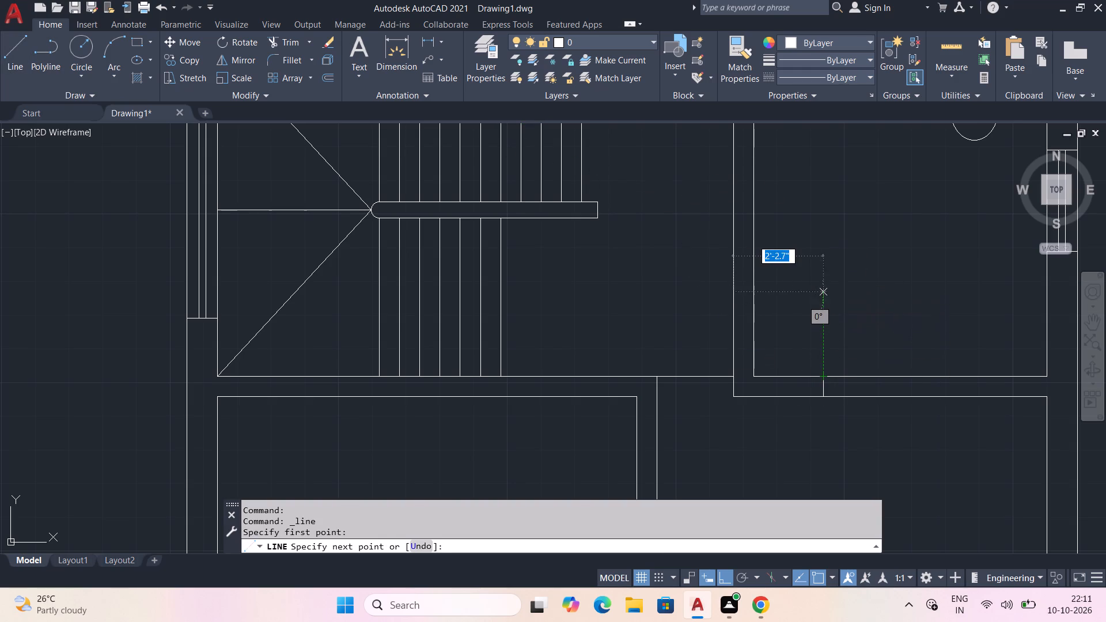
{"action": "left_click", "coordinate": [822, 376]}
{"action": "key", "text": "Escape"}
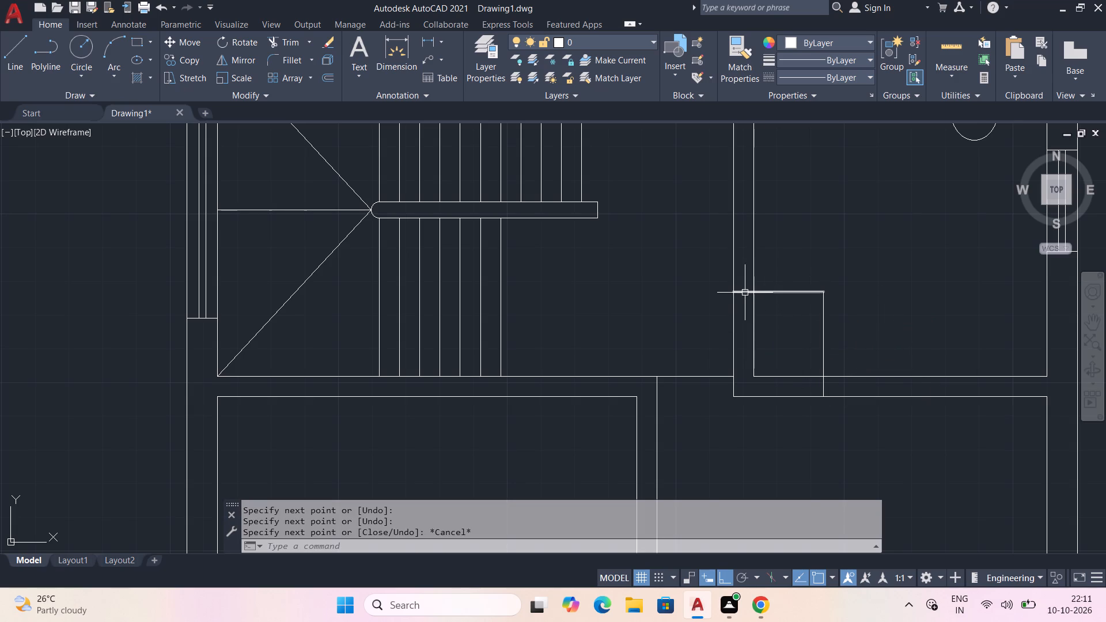
Offset the two new lines 6" outward, the horizontal one north and the vertical one east.
{"action": "key", "text": "o"}
{"action": "key", "text": "f"}
{"action": "key", "text": "space"}
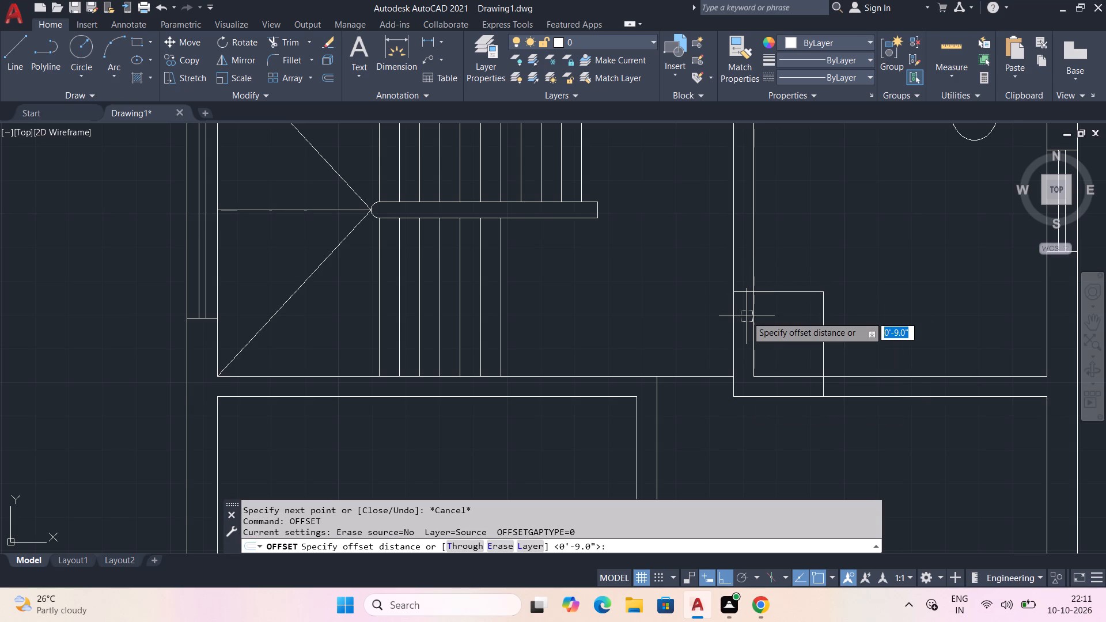
{"action": "type", "text": "6"}
{"action": "key", "text": "shift+quotedbl"}
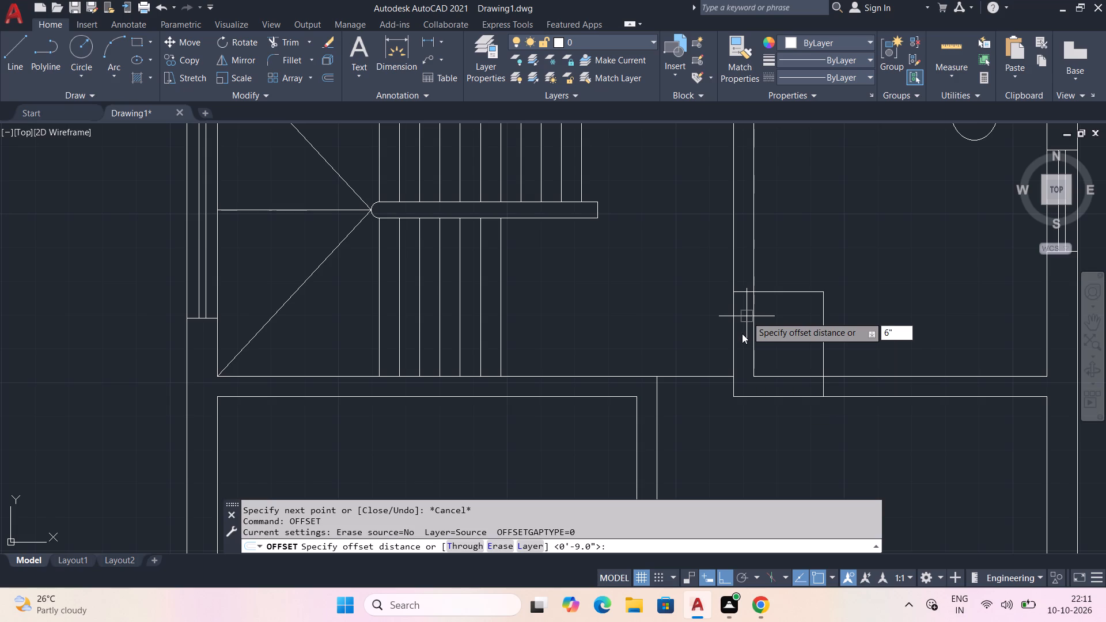
{"action": "key", "text": "space"}
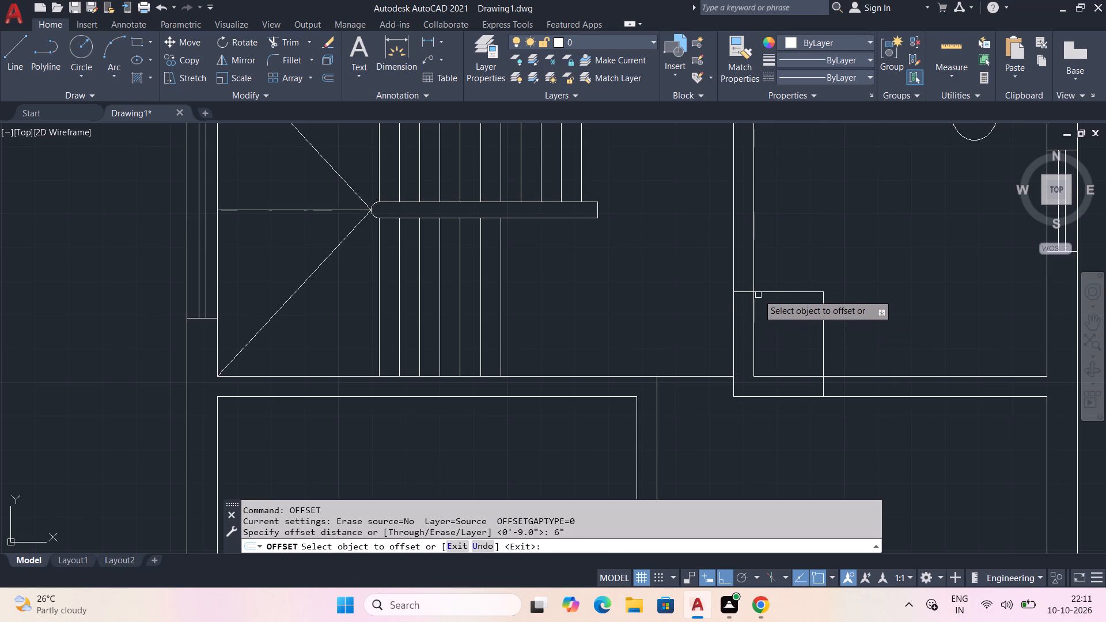
{"action": "left_click", "coordinate": [764, 290]}
{"action": "left_click", "coordinate": [790, 261]}
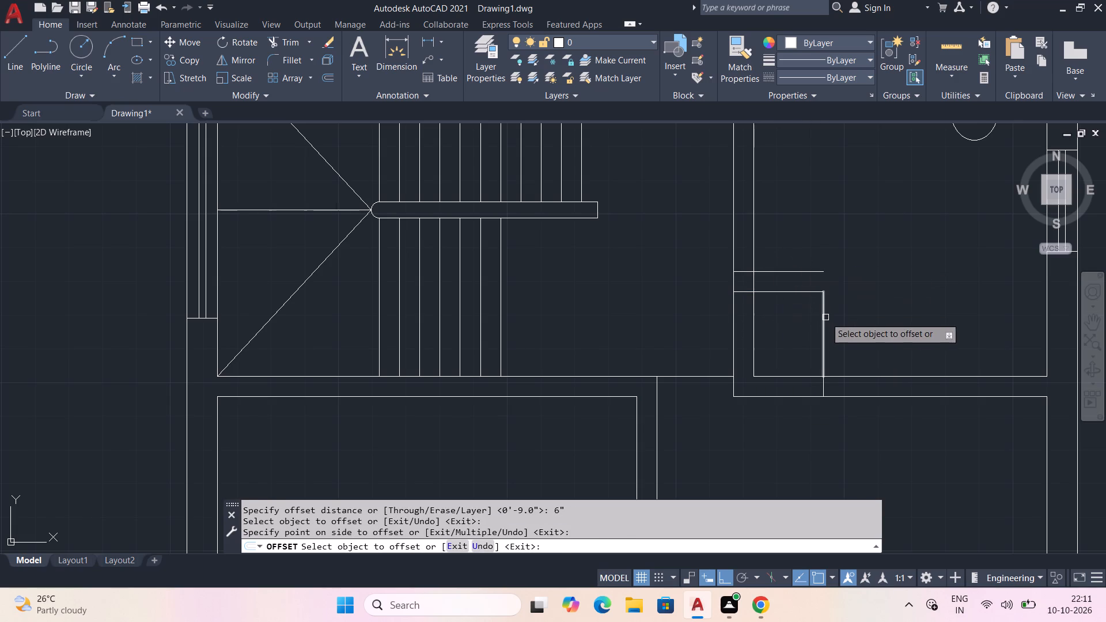
{"action": "left_click_drag", "start_coordinate": [825, 317], "coordinate": [831, 317]}
{"action": "left_click", "coordinate": [865, 317]}
{"action": "key", "text": "space"}
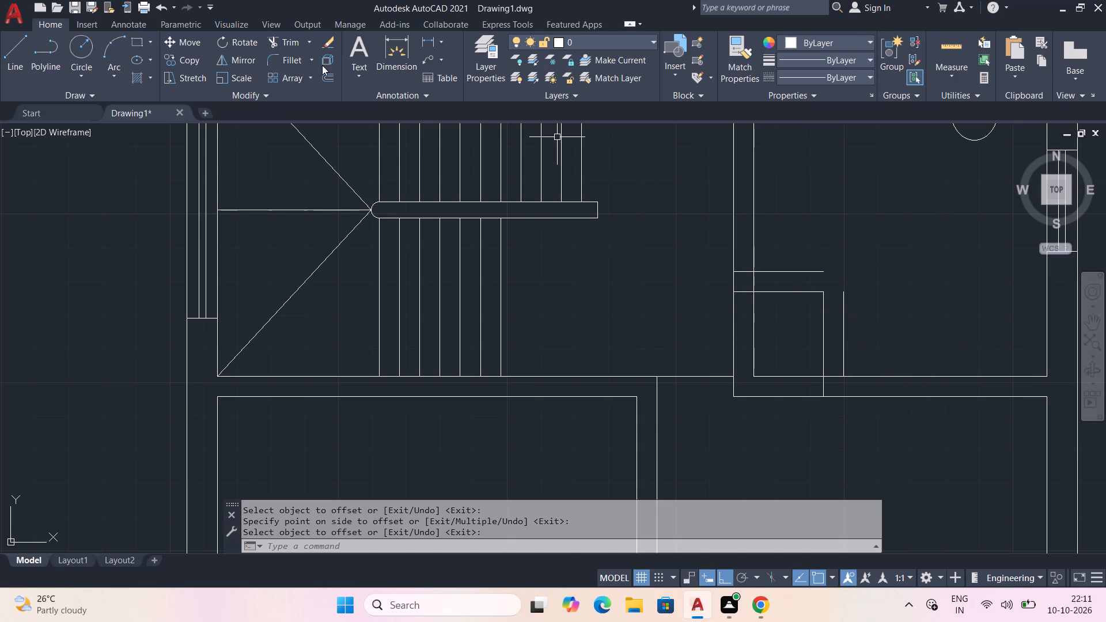
Fillet the two offset lines into a square outer corner at radius 0.
{"action": "left_click", "coordinate": [294, 56]}
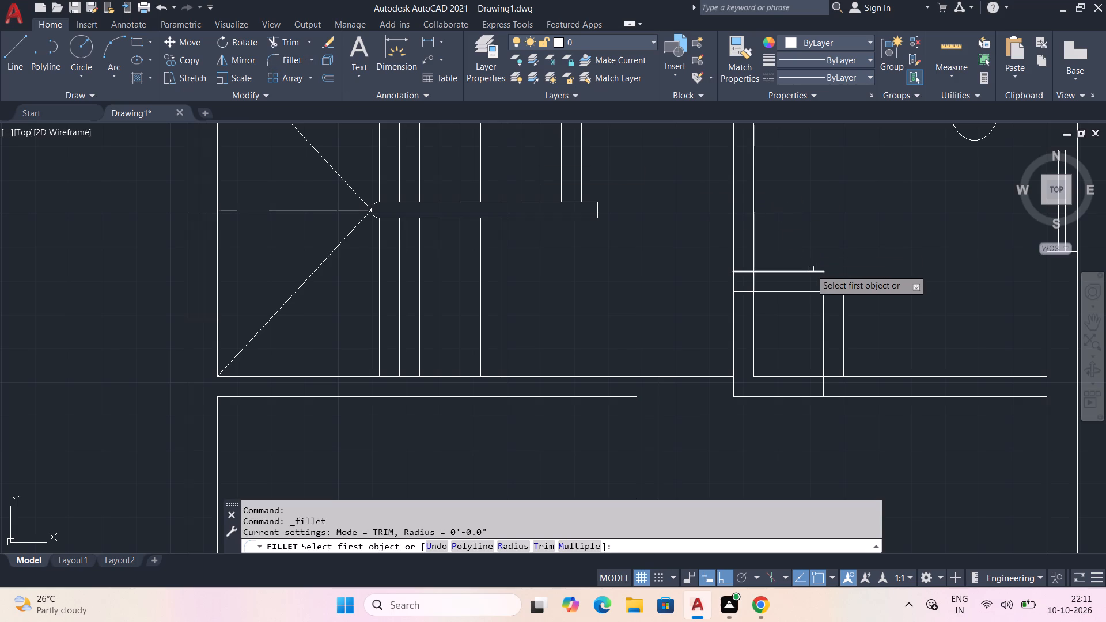
{"action": "left_click", "coordinate": [810, 269]}
{"action": "left_click", "coordinate": [844, 304]}
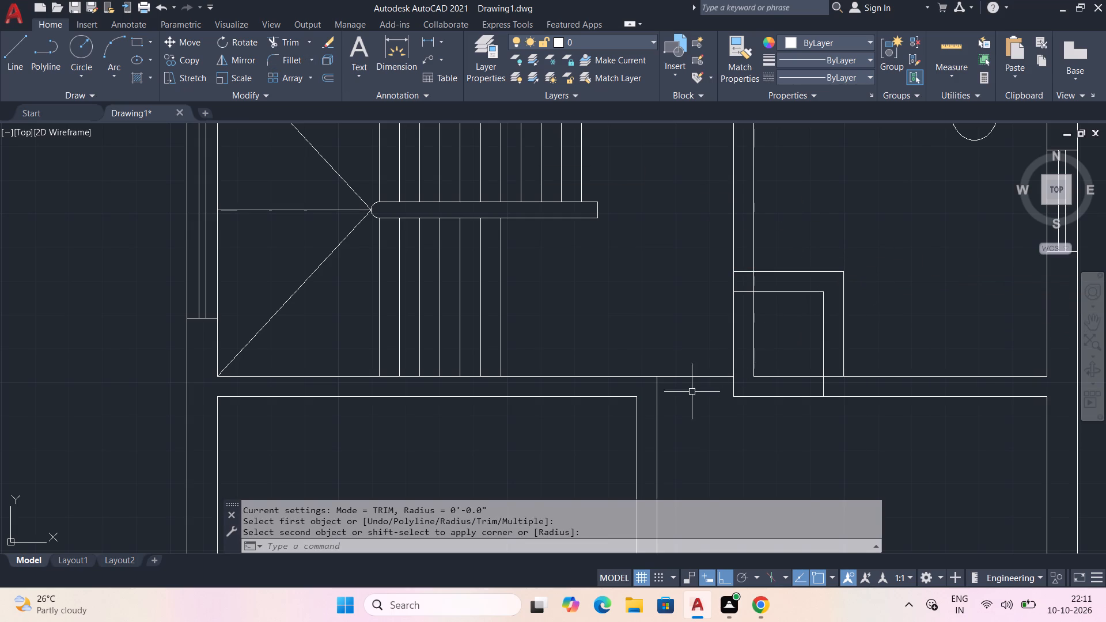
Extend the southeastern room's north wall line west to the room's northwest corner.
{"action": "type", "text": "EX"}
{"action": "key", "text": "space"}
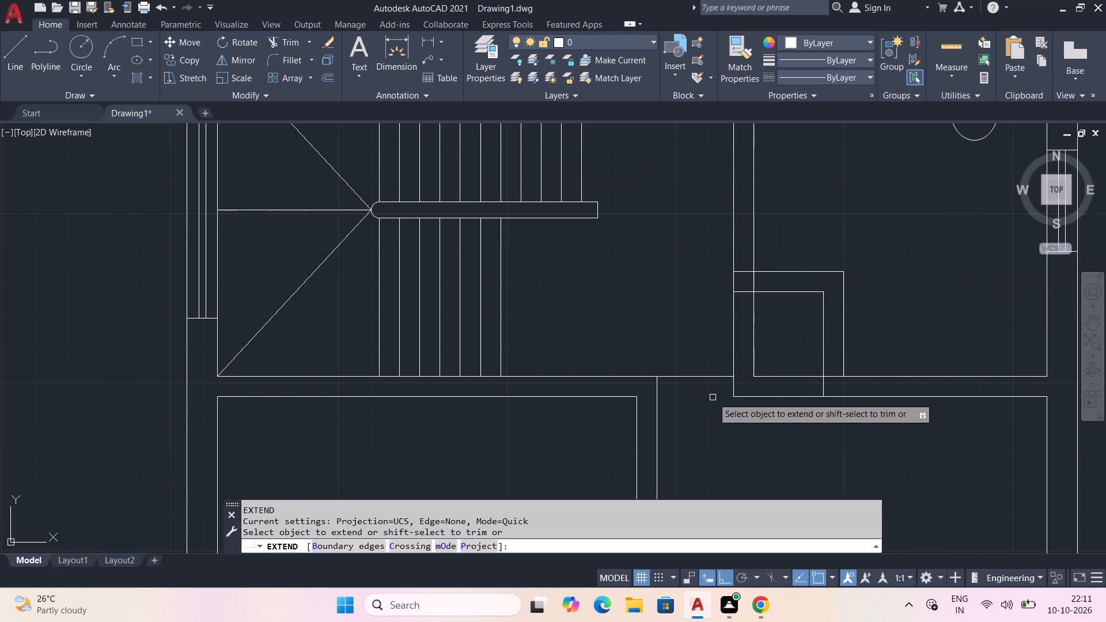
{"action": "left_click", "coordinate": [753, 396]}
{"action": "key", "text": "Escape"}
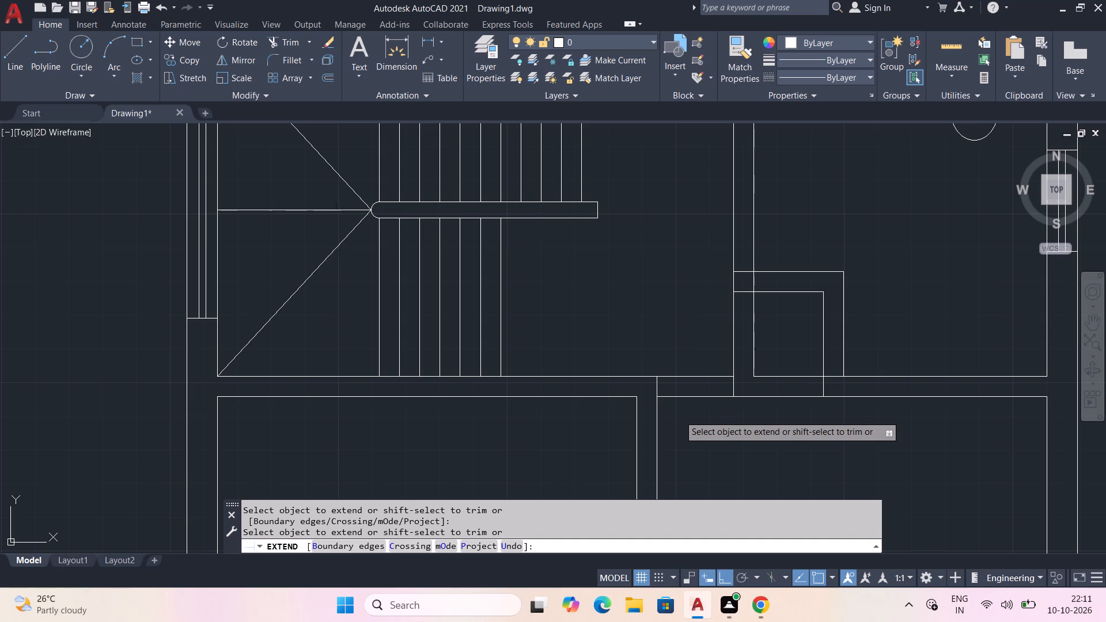
Trim the bathroom partition's two faces below the new recess, including the stub crossing into the south wall.
{"action": "type", "text": "TR"}
{"action": "key", "text": "space"}
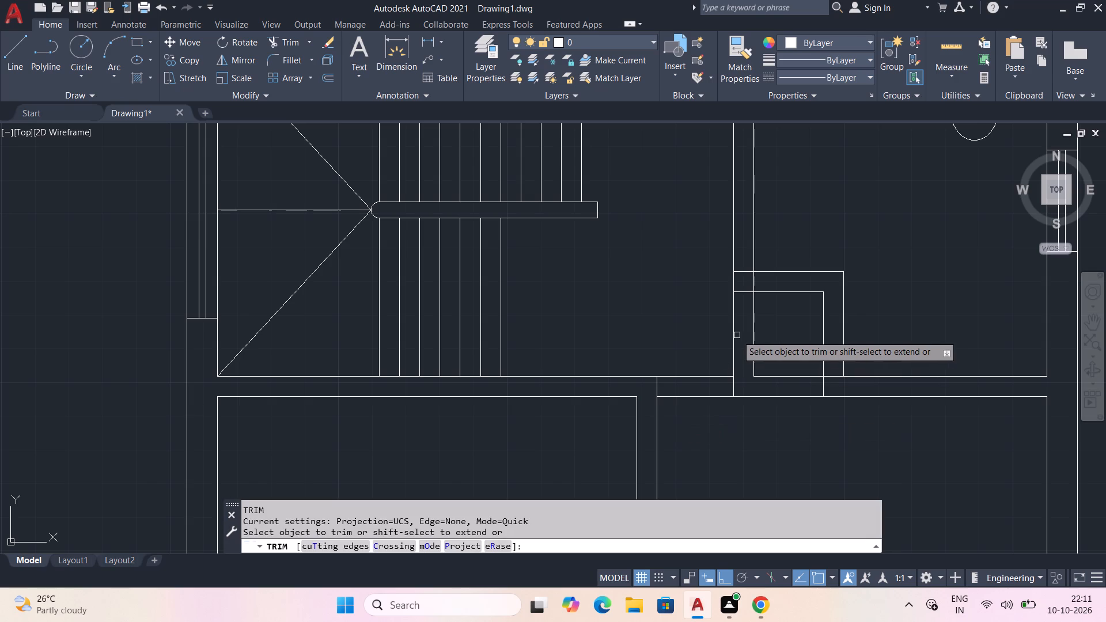
{"action": "left_click", "coordinate": [732, 337]}
{"action": "left_click", "coordinate": [753, 333]}
{"action": "left_click", "coordinate": [734, 387]}
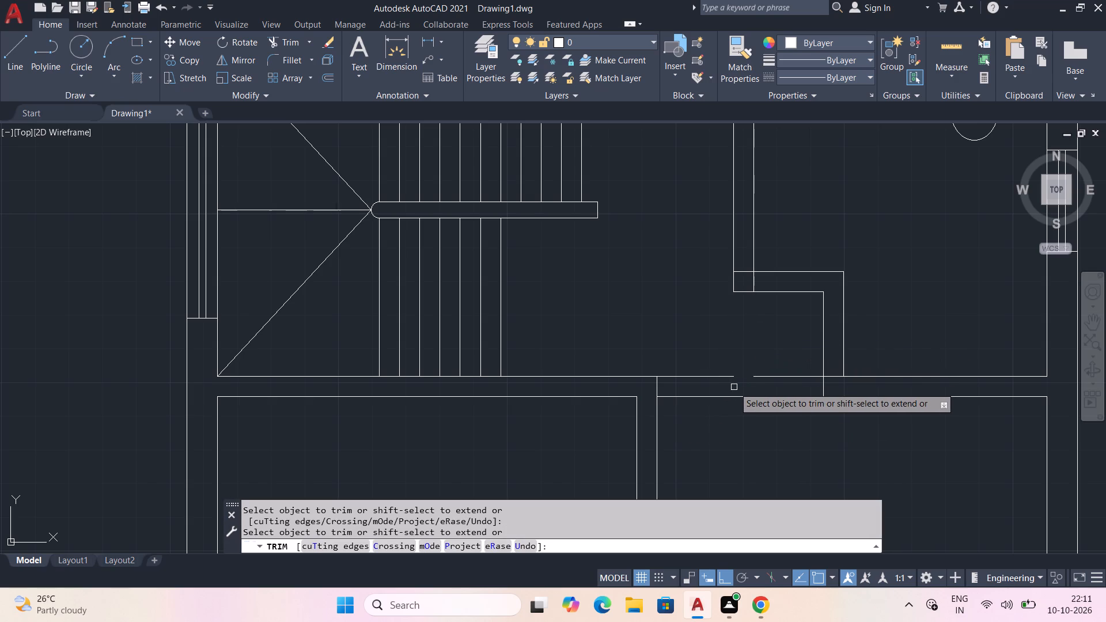
{"action": "key", "text": "Escape"}
Extend the stair hall's south wall line east across the gap to the recess's outer vertical line.
{"action": "type", "text": "EX"}
{"action": "key", "text": "space"}
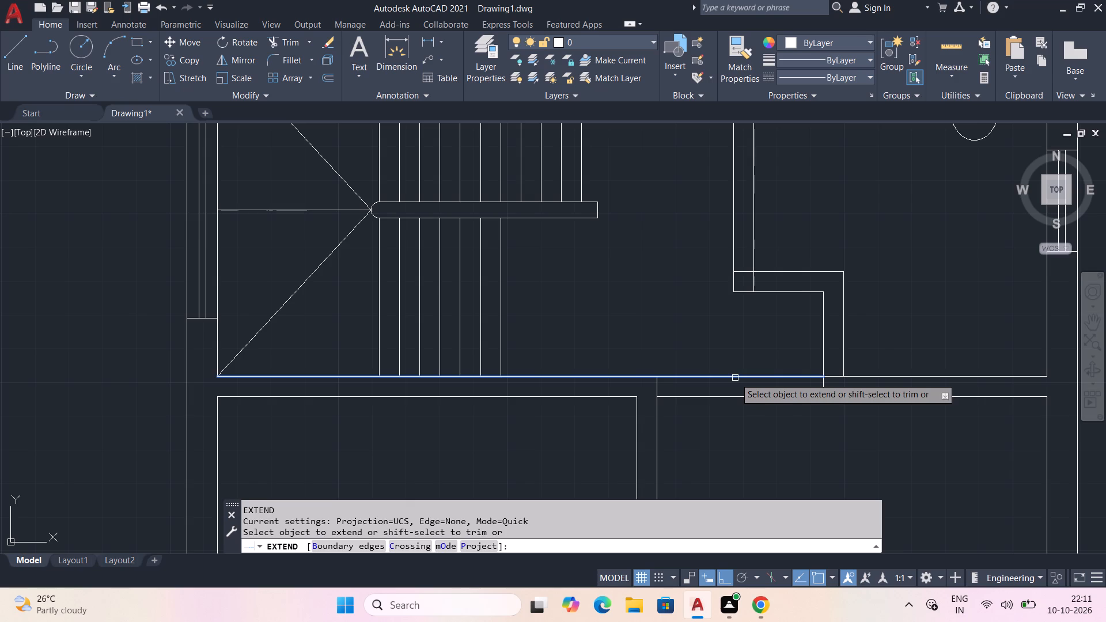
{"action": "left_click", "coordinate": [737, 378]}
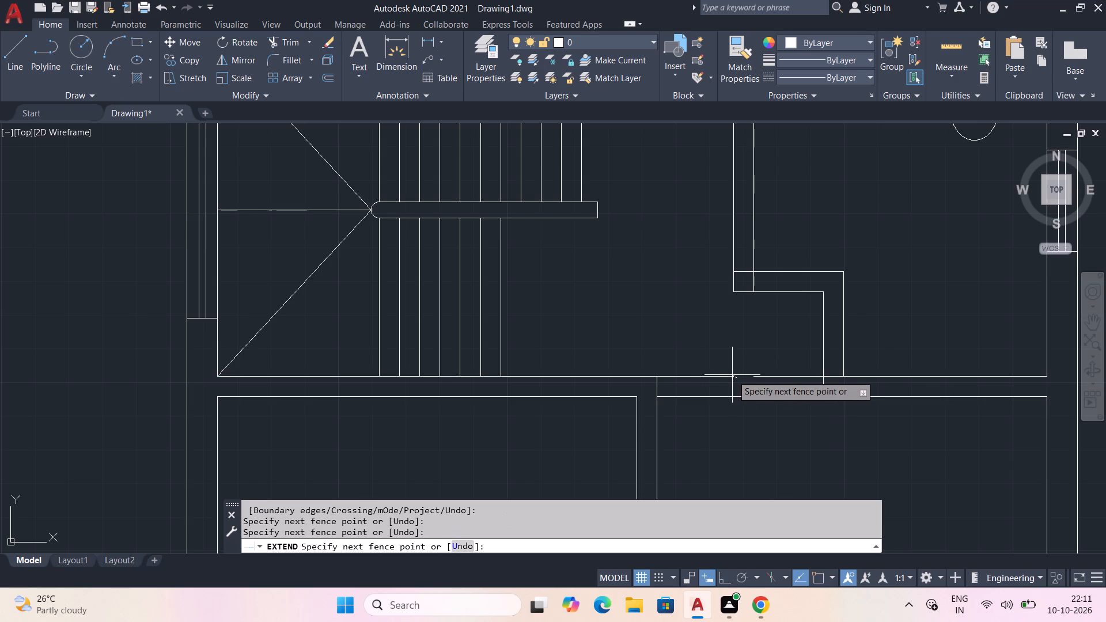
{"action": "key", "text": "Escape"}
{"action": "type", "text": "EX"}
{"action": "key", "text": "space"}
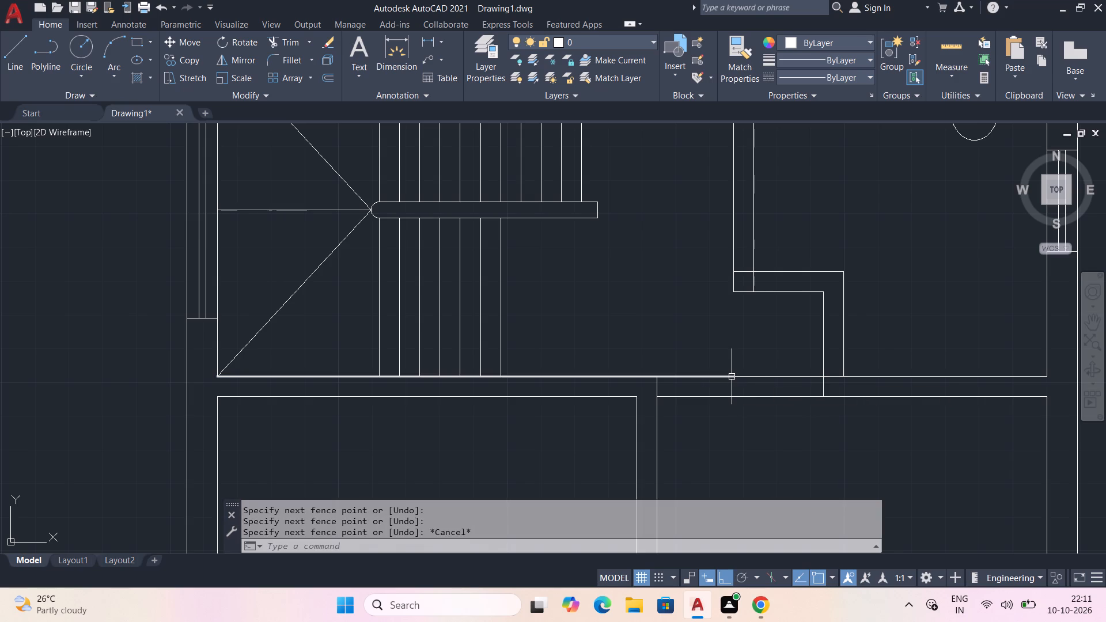
{"action": "left_click", "coordinate": [732, 377]}
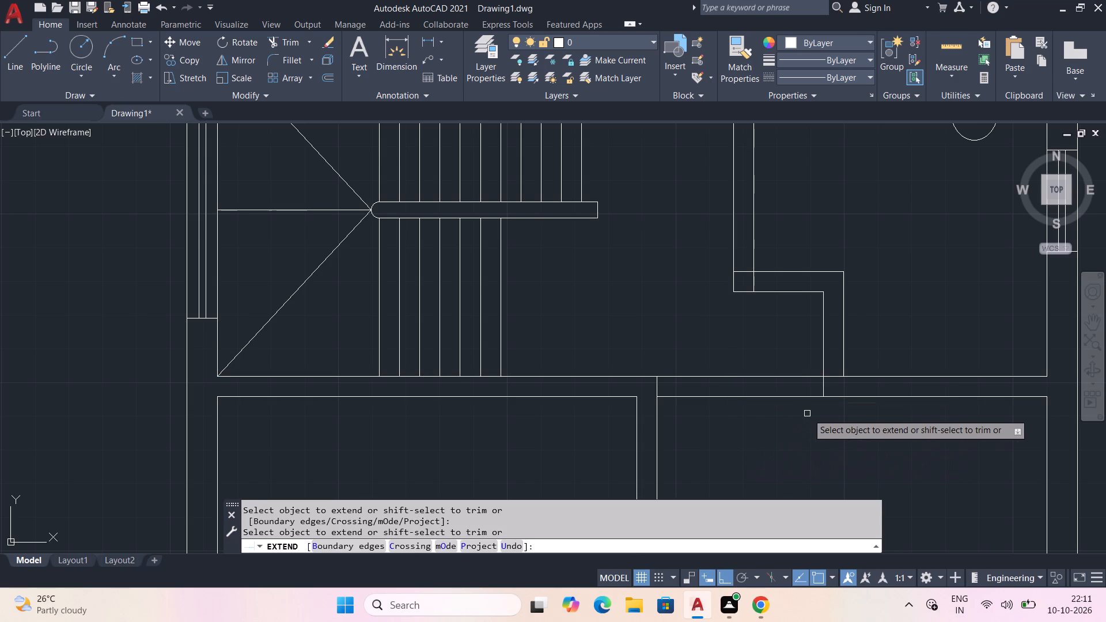
{"action": "key", "text": "Escape"}
Trim the leftover wall segments inside the recess's south junction and its northwest corner so the wall runs continuously.
{"action": "key", "text": "t"}
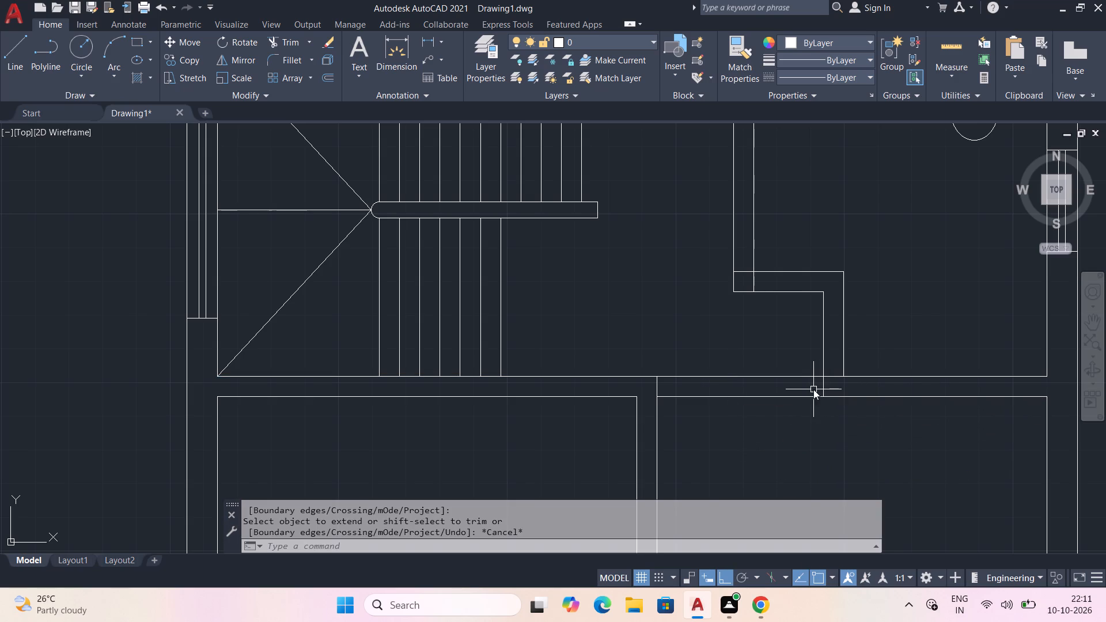
{"action": "key", "text": "r"}
{"action": "key", "text": "space"}
{"action": "left_click", "coordinate": [834, 379]}
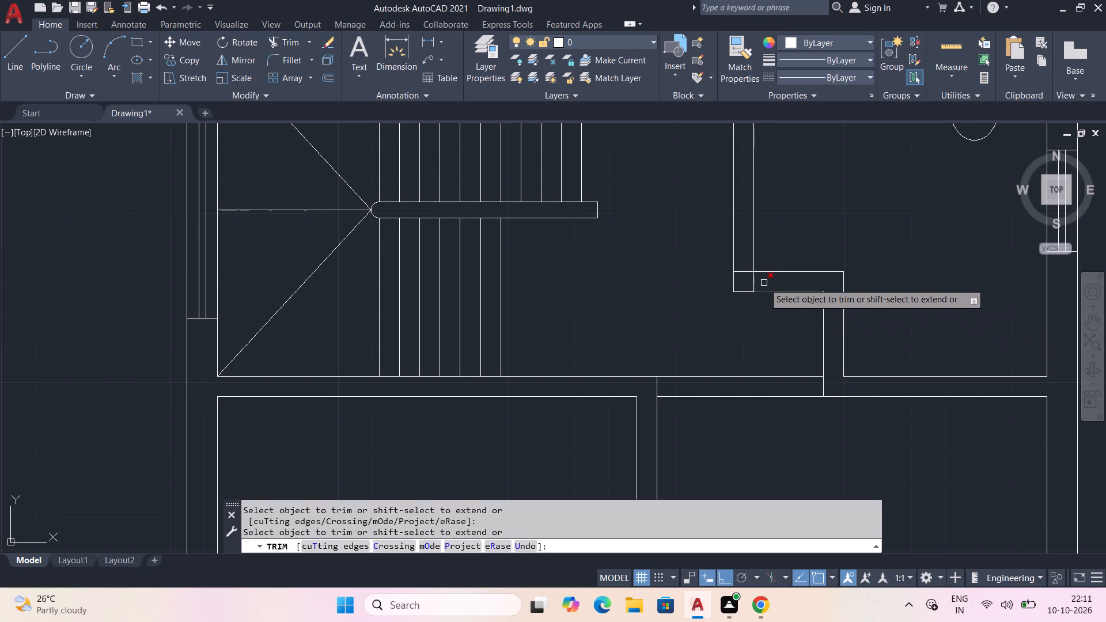
{"action": "left_click", "coordinate": [755, 279]}
{"action": "left_click", "coordinate": [746, 273]}
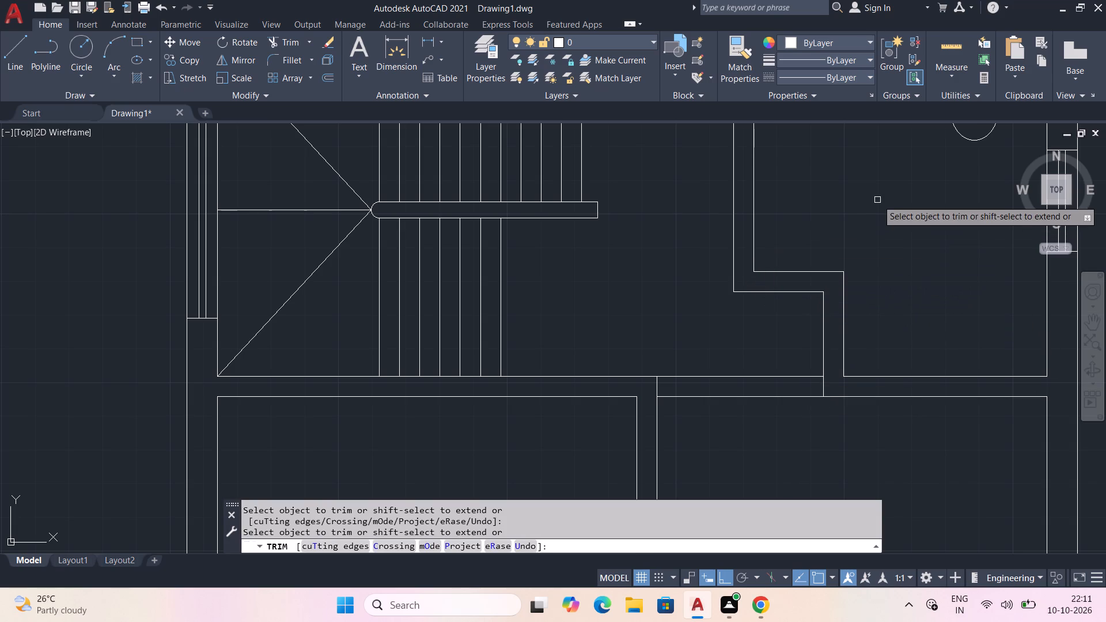
{"action": "key", "text": "Escape"}
Measure the bathroom's widths and the recessed corner's side lengths.
{"action": "left_click", "coordinate": [953, 43]}
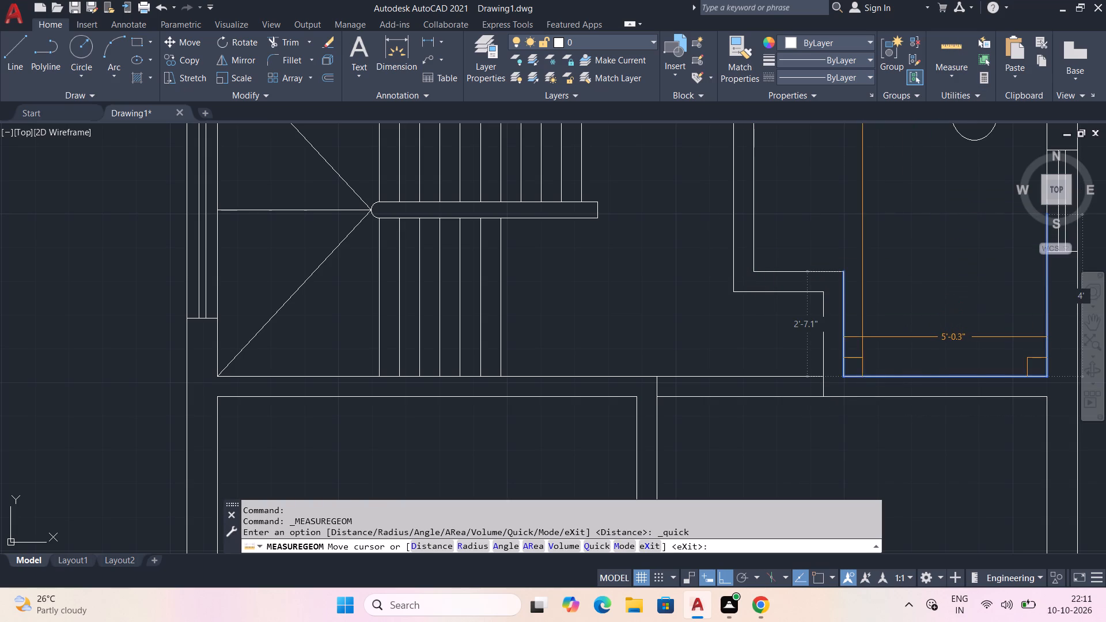
{"action": "middle_click_drag", "start_coordinate": [866, 313], "coordinate": [849, 389]}
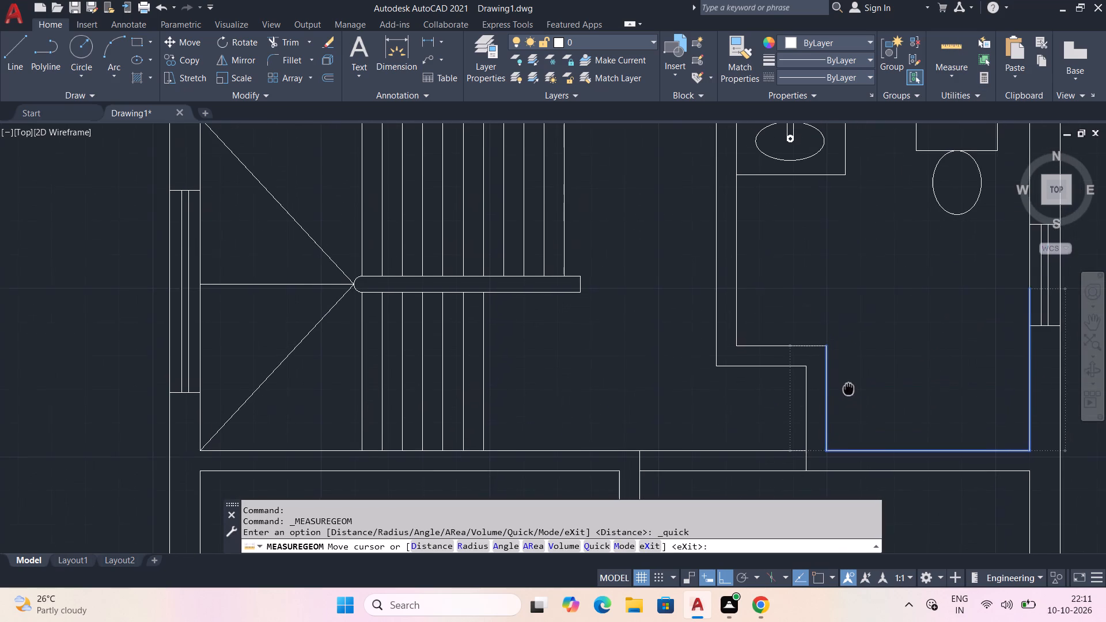
{"action": "middle_click_drag", "start_coordinate": [849, 389], "coordinate": [848, 389]}
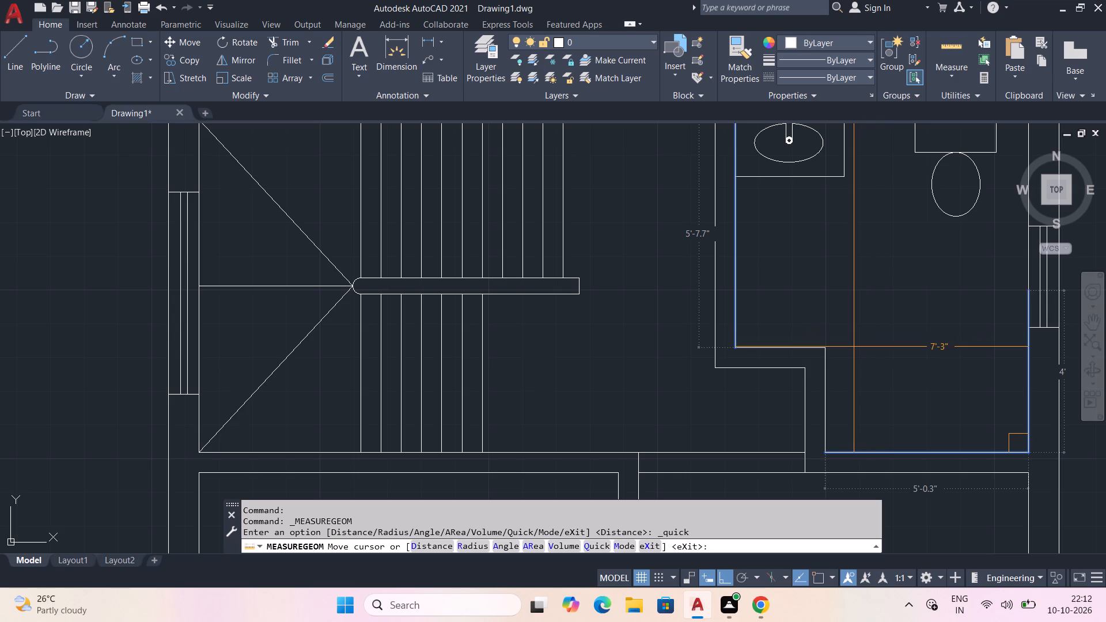
{"action": "key", "text": "Escape"}
{"action": "scroll", "coordinate": [854, 347], "scroll_direction": "down", "scroll_amount": 1}
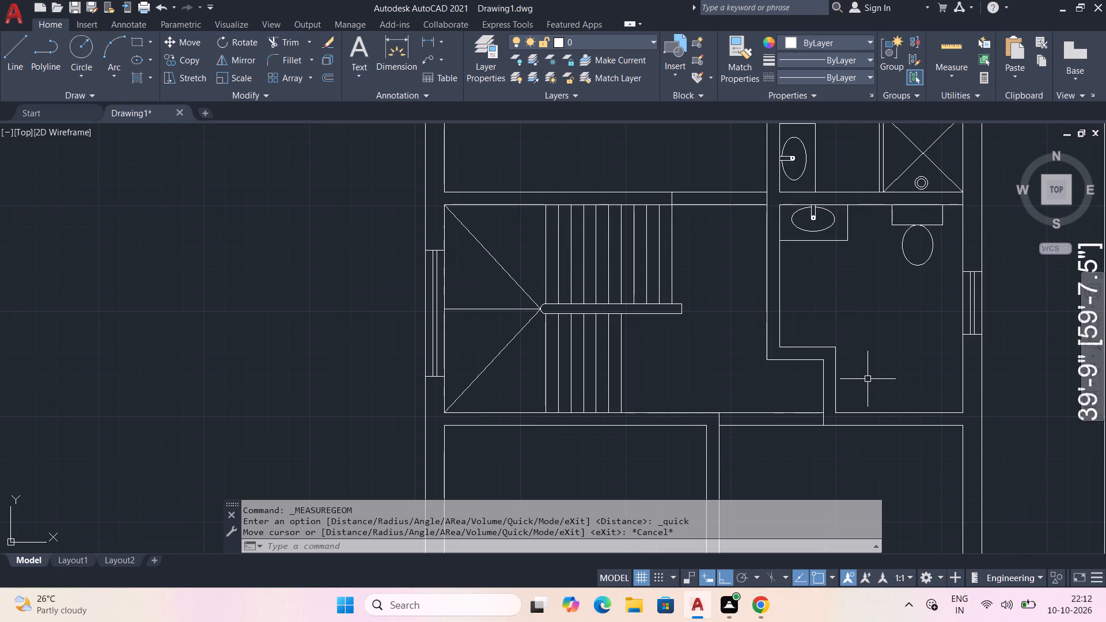
{"action": "left_click", "coordinate": [955, 44]}
{"action": "scroll", "coordinate": [812, 347], "scroll_direction": "up", "scroll_amount": 2}
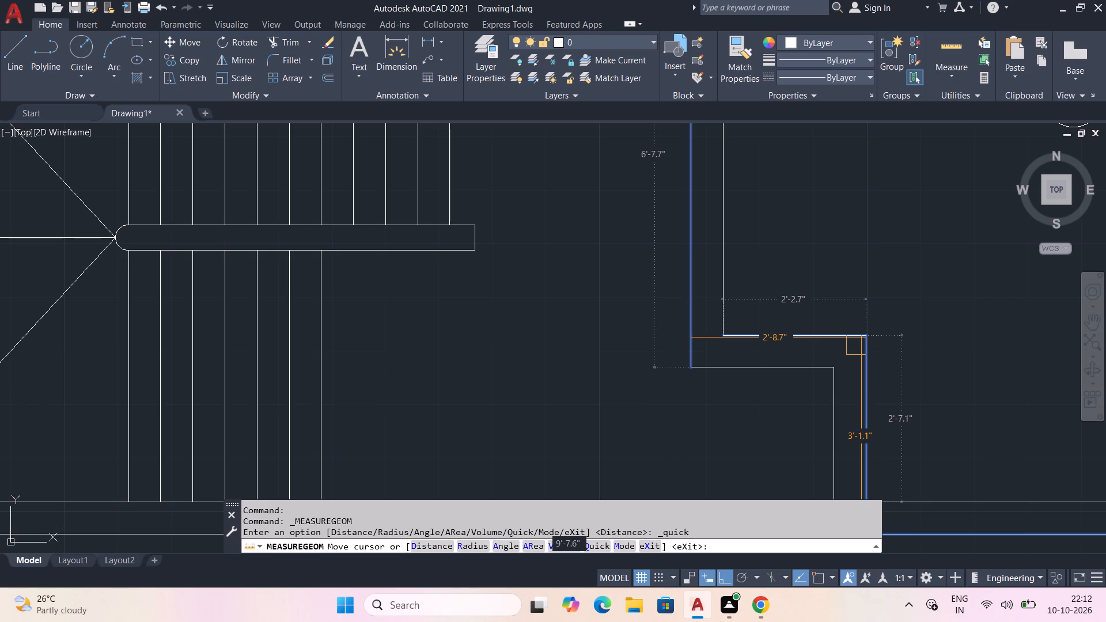
{"action": "key", "text": "Escape"}
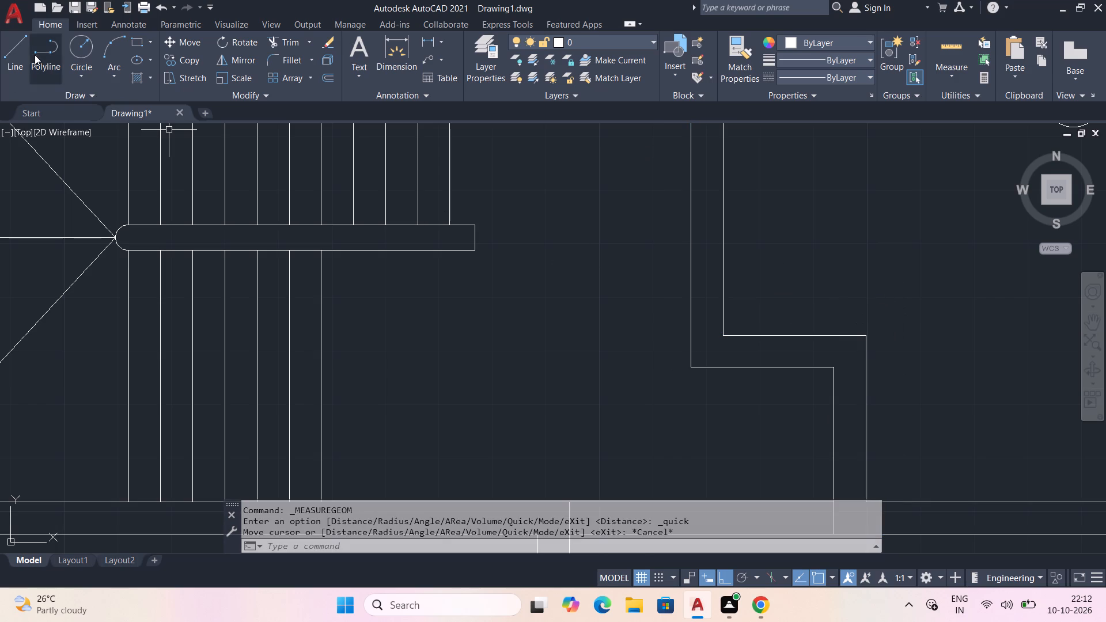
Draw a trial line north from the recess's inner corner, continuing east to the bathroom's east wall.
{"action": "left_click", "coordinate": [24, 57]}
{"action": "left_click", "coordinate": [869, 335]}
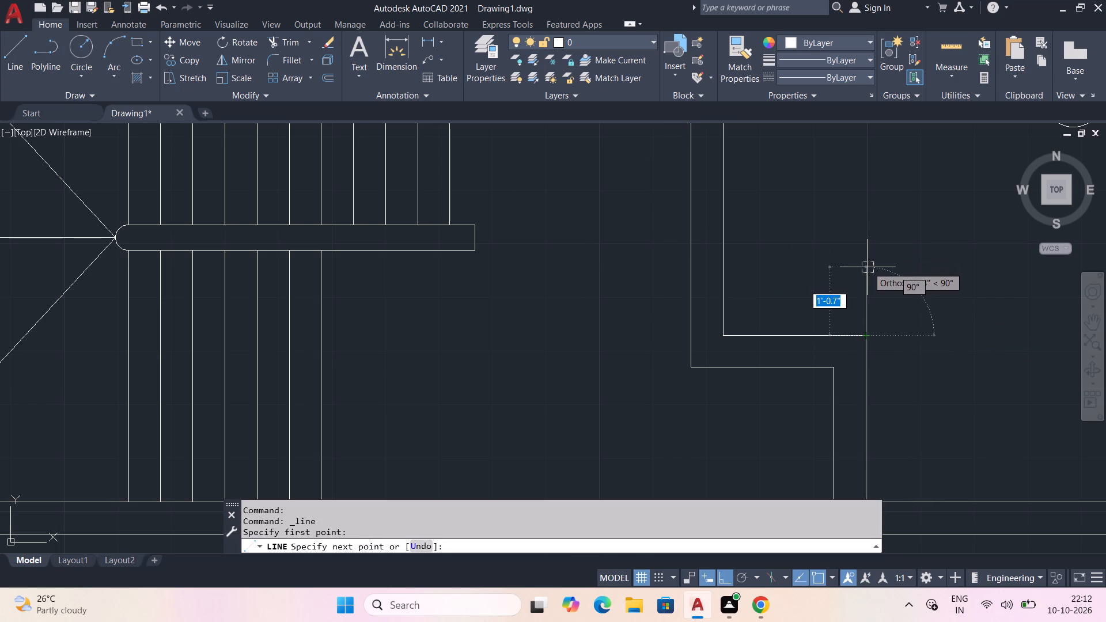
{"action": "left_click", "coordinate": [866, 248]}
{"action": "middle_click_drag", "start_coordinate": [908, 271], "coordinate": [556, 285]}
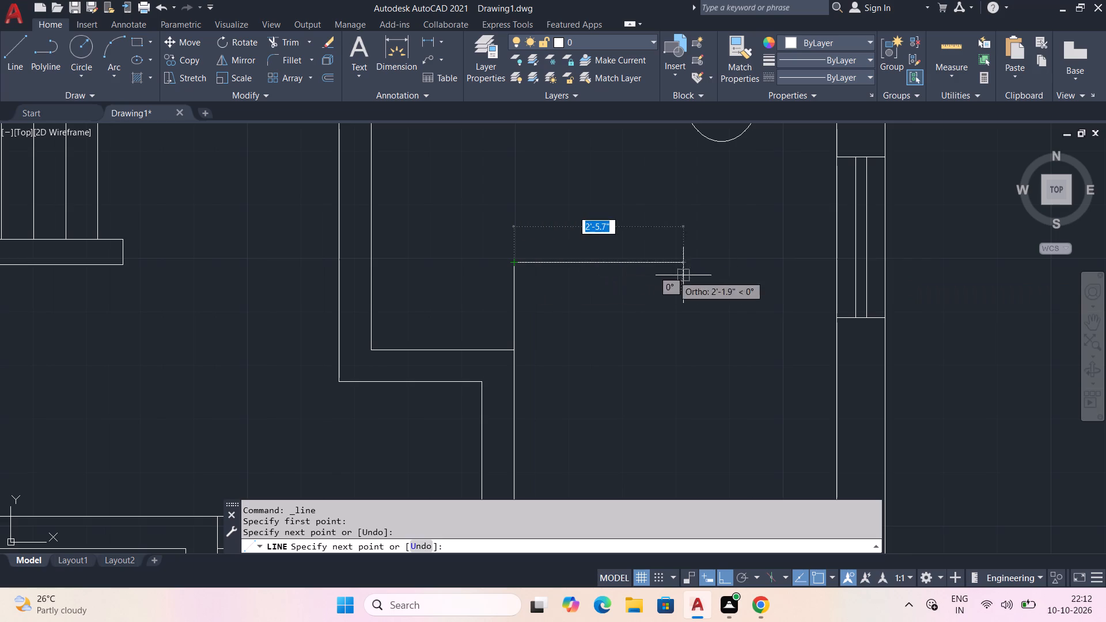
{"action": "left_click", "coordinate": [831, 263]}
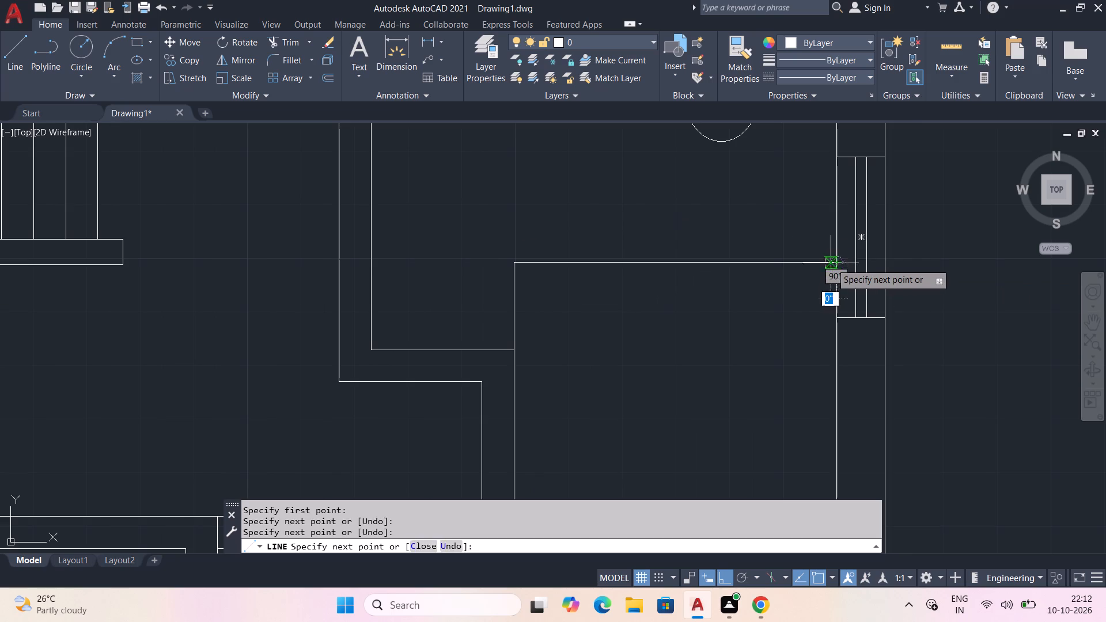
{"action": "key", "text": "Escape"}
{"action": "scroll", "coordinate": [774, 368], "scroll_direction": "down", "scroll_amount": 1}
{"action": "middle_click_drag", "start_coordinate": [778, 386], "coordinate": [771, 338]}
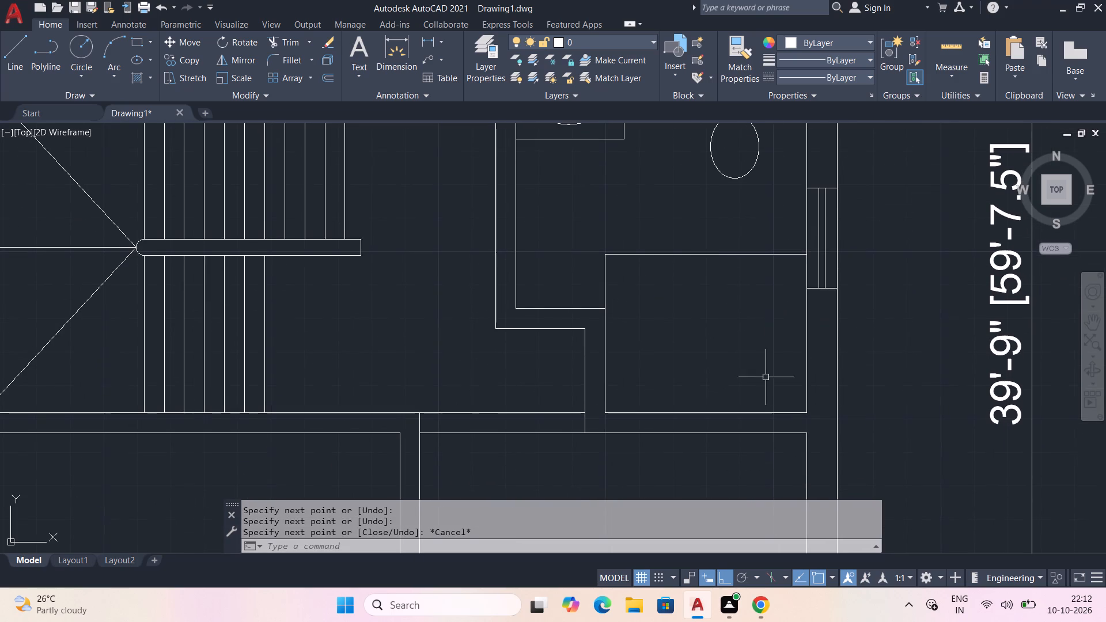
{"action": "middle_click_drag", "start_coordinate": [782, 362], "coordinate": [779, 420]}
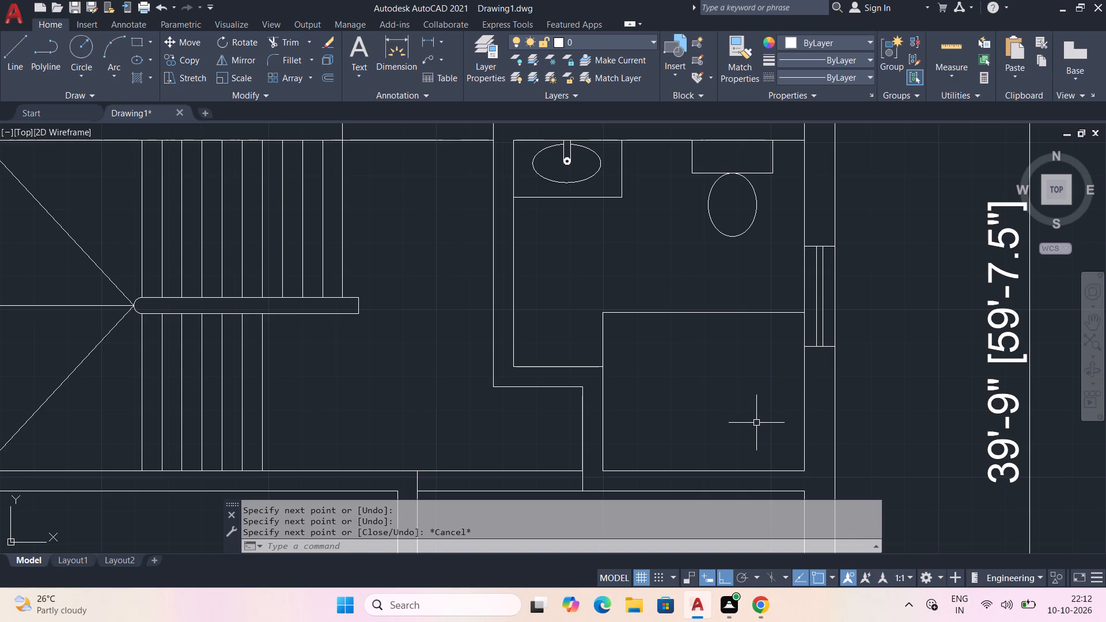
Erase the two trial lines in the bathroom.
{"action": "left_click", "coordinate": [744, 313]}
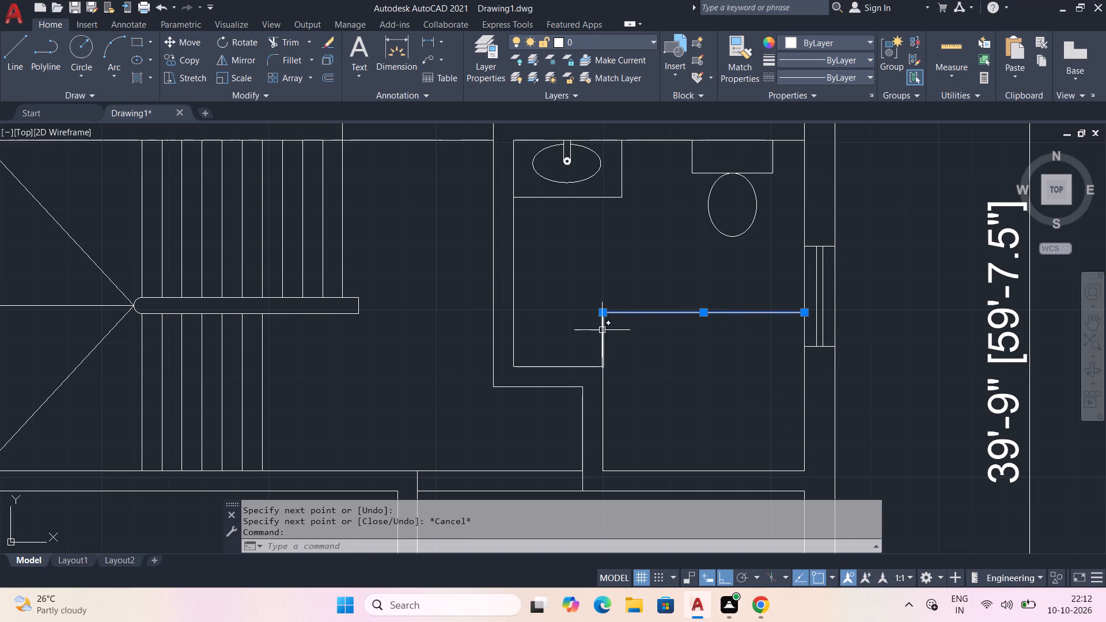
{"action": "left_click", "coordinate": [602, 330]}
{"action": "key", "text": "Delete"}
Outline a wardrobe in the southwestern room's northwest corner, spanning about two thirds of the north wall.
{"action": "middle_click_drag", "start_coordinate": [642, 297], "coordinate": [642, 255]}
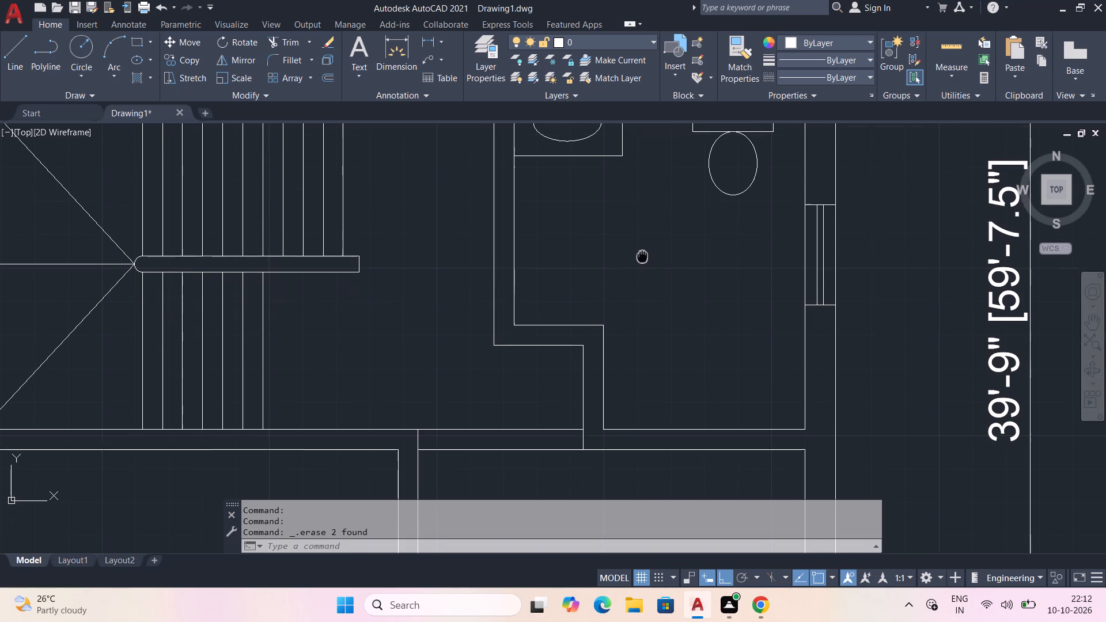
{"action": "middle_click_drag", "start_coordinate": [642, 255], "coordinate": [642, 254]}
{"action": "scroll", "coordinate": [655, 284], "scroll_direction": "down", "scroll_amount": 1}
{"action": "scroll", "coordinate": [655, 284], "scroll_direction": "up", "scroll_amount": 1}
{"action": "scroll", "coordinate": [665, 325], "scroll_direction": "down", "scroll_amount": 2}
{"action": "scroll", "coordinate": [672, 373], "scroll_direction": "down", "scroll_amount": 1}
{"action": "middle_click_drag", "start_coordinate": [671, 380], "coordinate": [669, 253]}
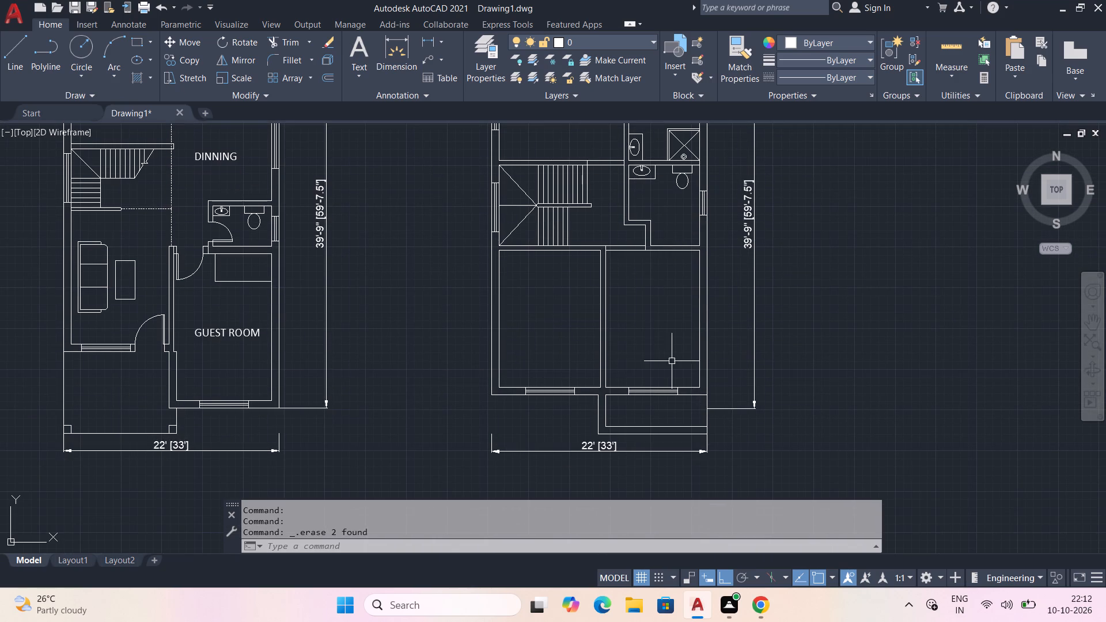
{"action": "scroll", "coordinate": [606, 335], "scroll_direction": "up", "scroll_amount": 2}
{"action": "middle_click_drag", "start_coordinate": [699, 301], "coordinate": [651, 435]}
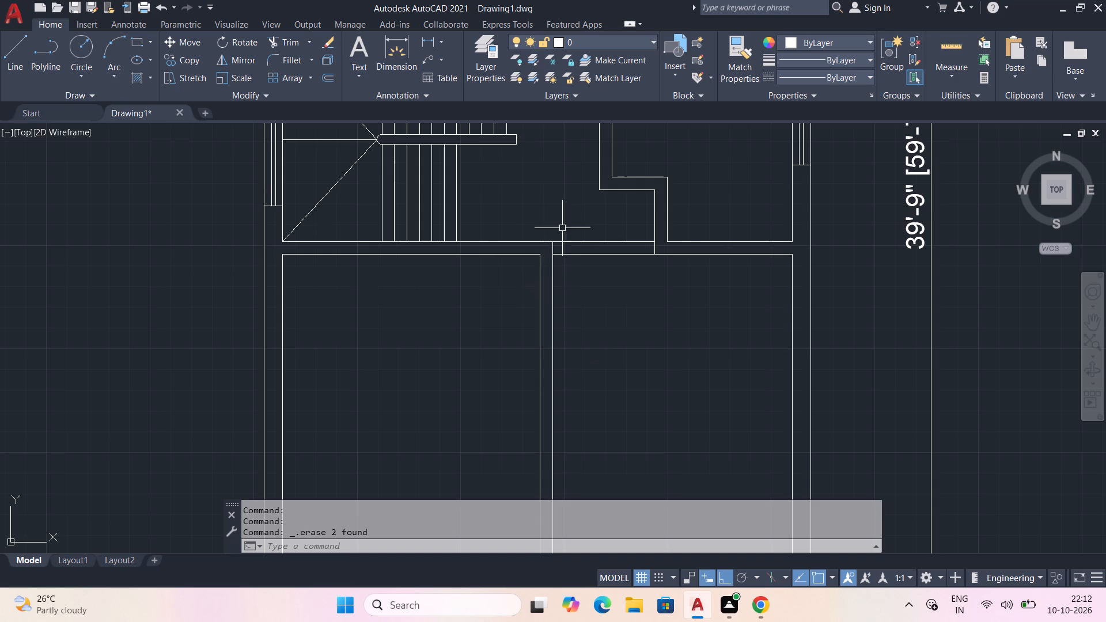
{"action": "left_click", "coordinate": [15, 58]}
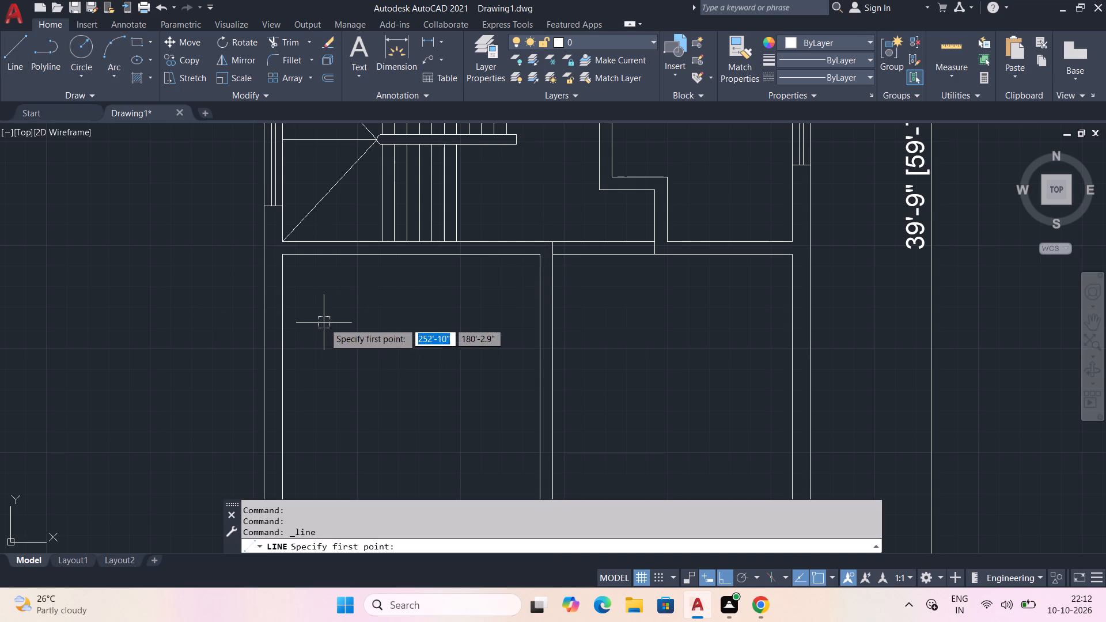
{"action": "left_click", "coordinate": [284, 314]}
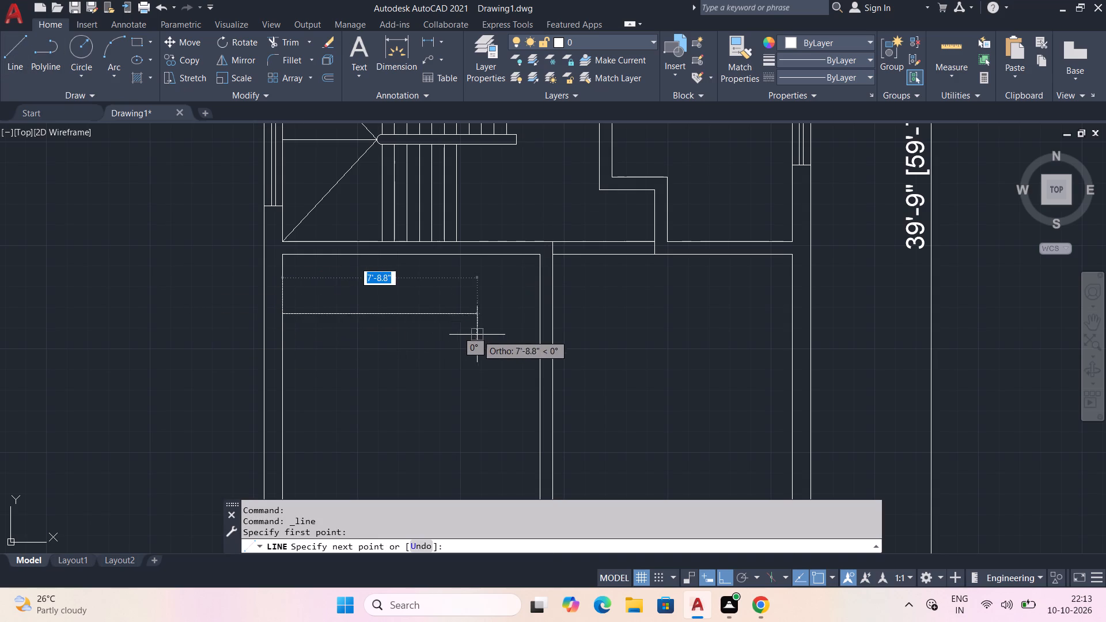
{"action": "left_click", "coordinate": [455, 323]}
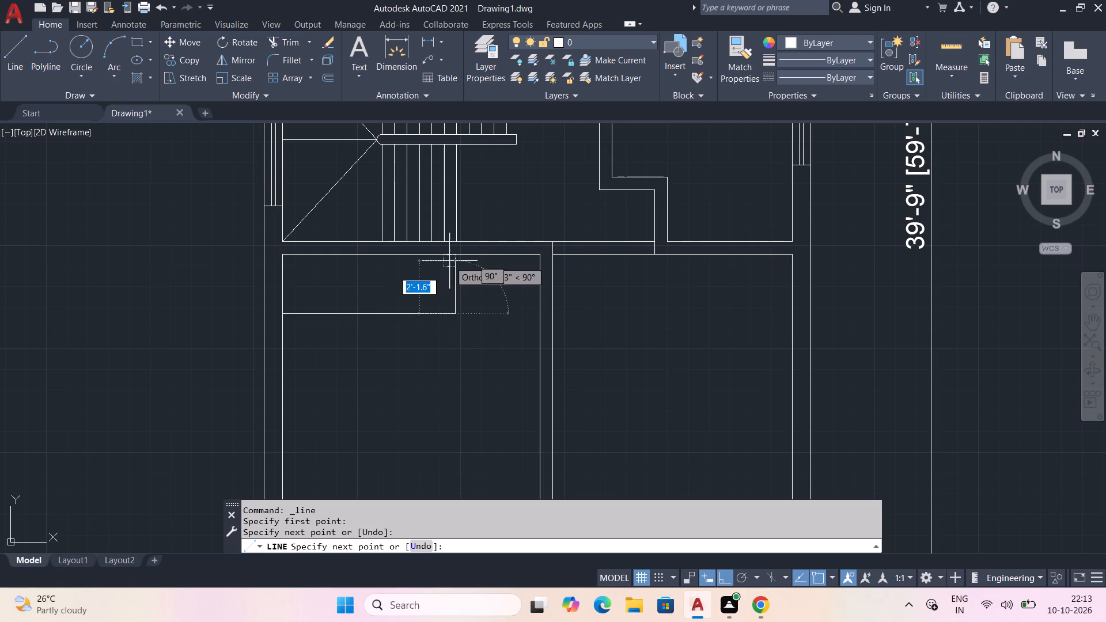
{"action": "left_click", "coordinate": [452, 252]}
{"action": "key", "text": "space"}
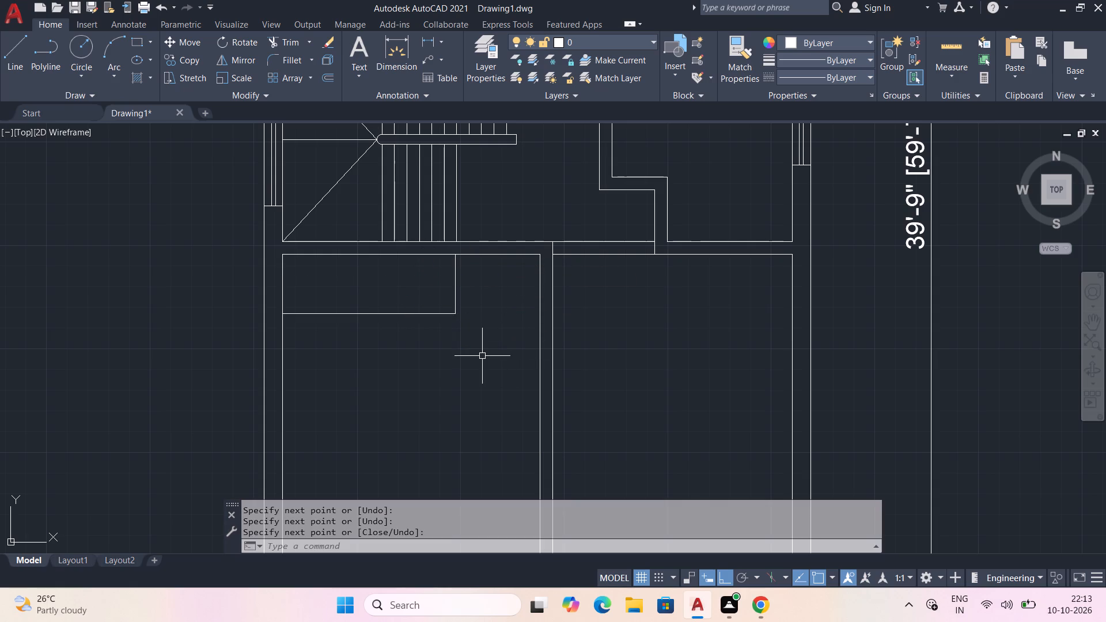
Outline a wardrobe about 1'-11" deep in the southwest corner of the room north of the stairs.
{"action": "middle_click_drag", "start_coordinate": [402, 260], "coordinate": [418, 468]}
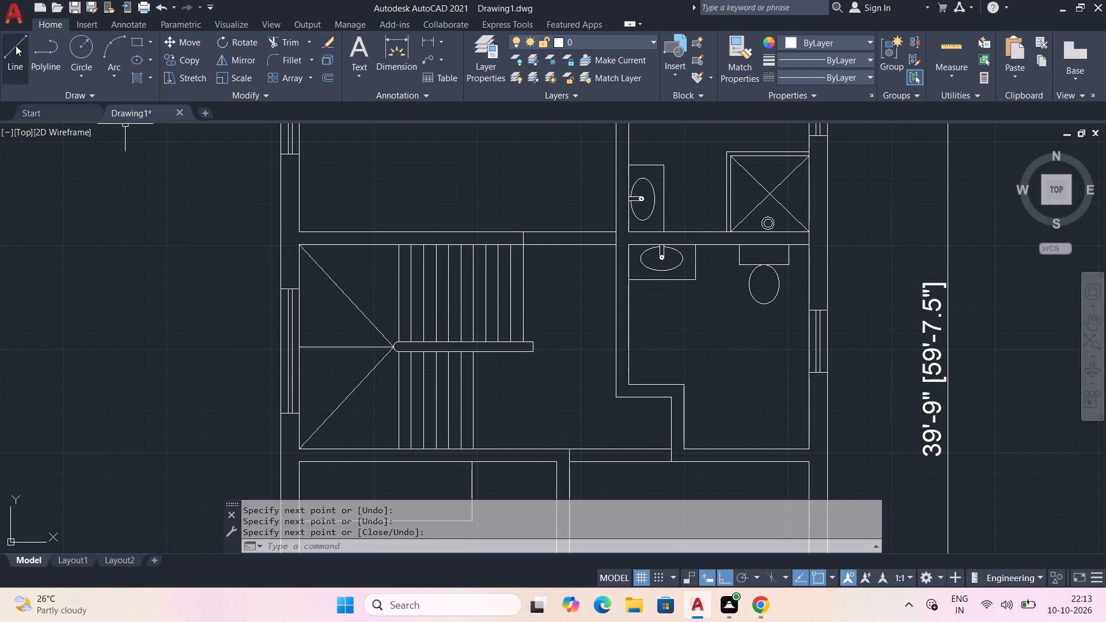
{"action": "left_click", "coordinate": [16, 45]}
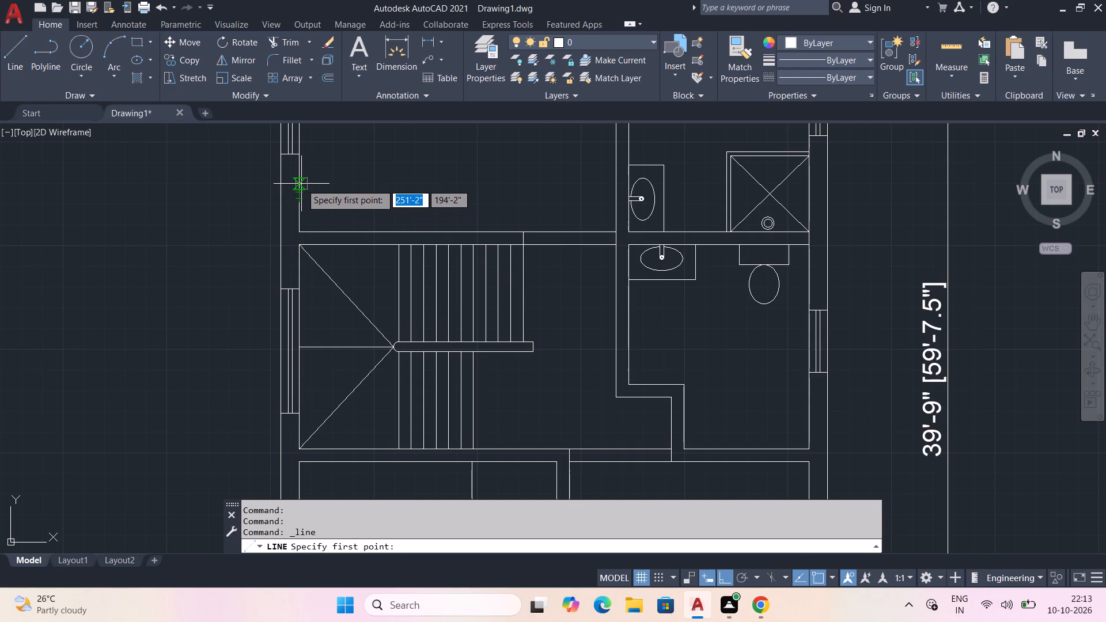
{"action": "left_click", "coordinate": [301, 184]}
{"action": "left_click", "coordinate": [505, 190]}
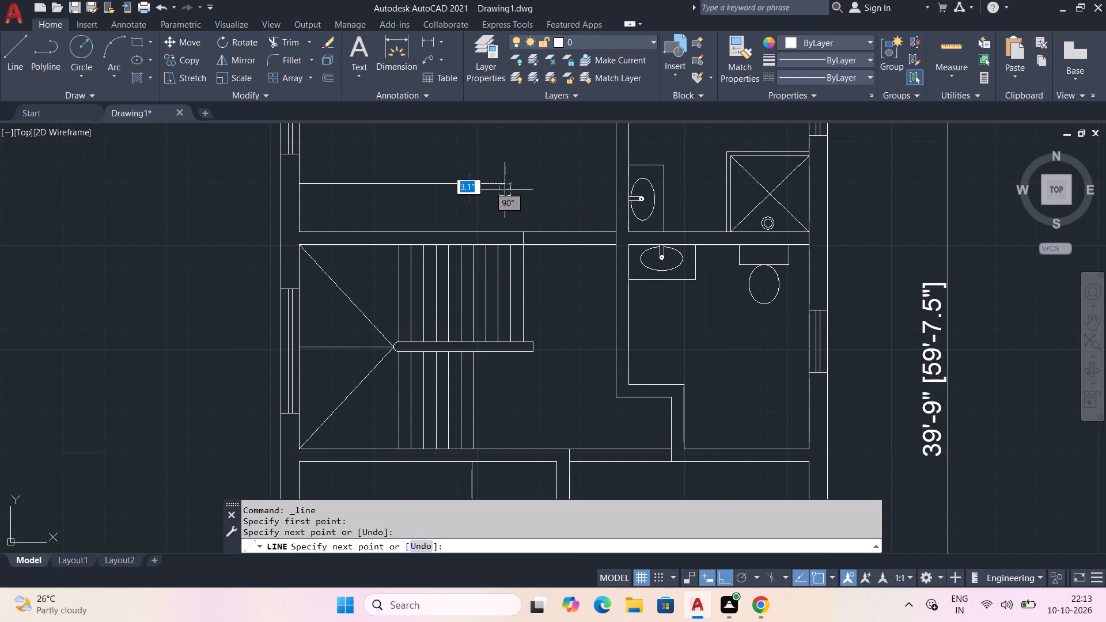
{"action": "left_click", "coordinate": [510, 233]}
{"action": "key", "text": "Escape"}
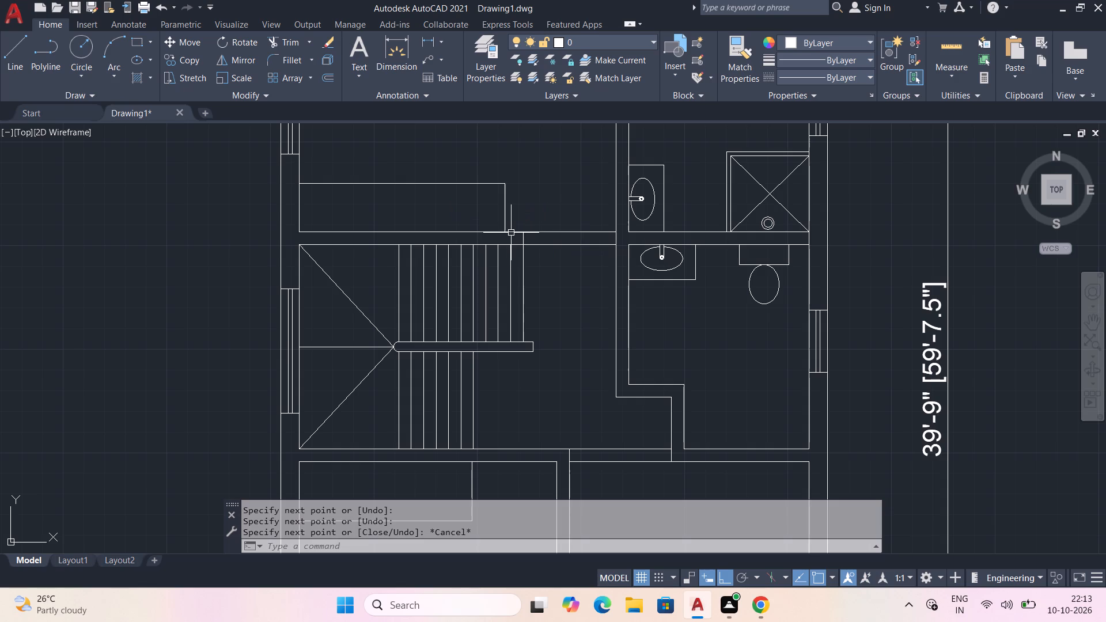
Measure the wall and passage between the stairs and the bathroom partition, and review the surrounding plan.
{"action": "left_click", "coordinate": [949, 51]}
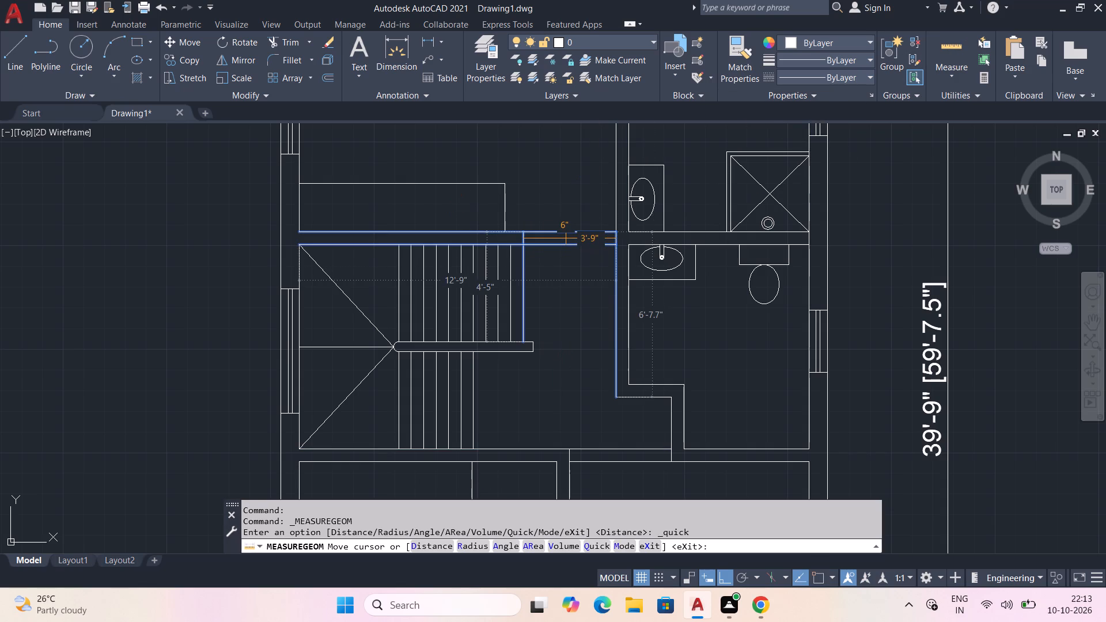
{"action": "key", "text": "Escape"}
{"action": "scroll", "coordinate": [592, 328], "scroll_direction": "down", "scroll_amount": 1}
{"action": "middle_click_drag", "start_coordinate": [589, 350], "coordinate": [589, 223]}
{"action": "scroll", "coordinate": [637, 330], "scroll_direction": "down", "scroll_amount": 1}
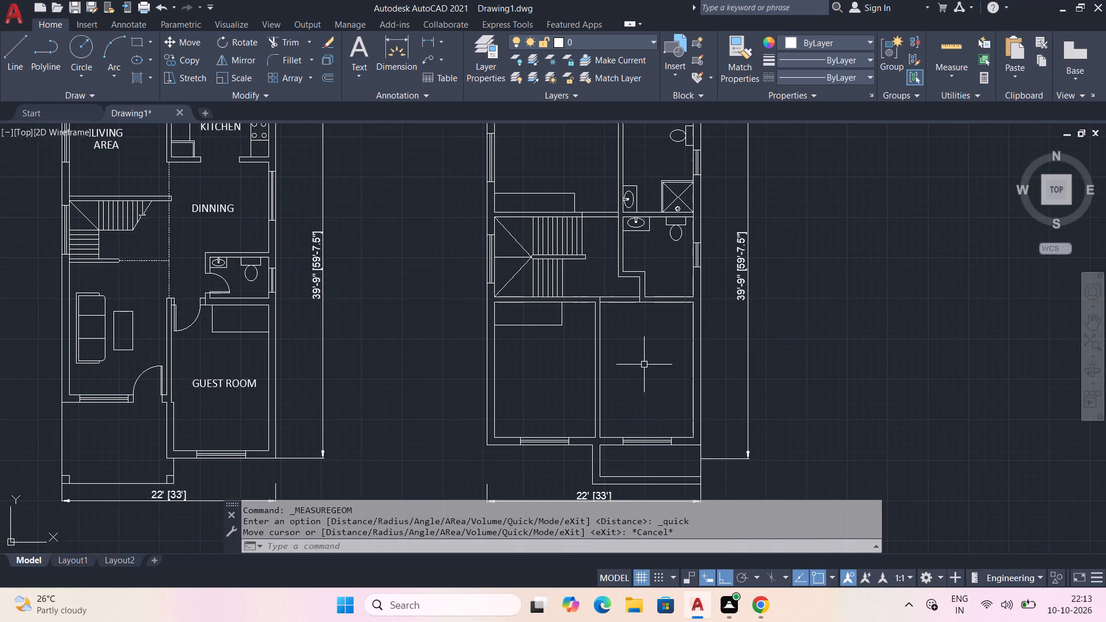
{"action": "middle_click_drag", "start_coordinate": [644, 380], "coordinate": [635, 417]}
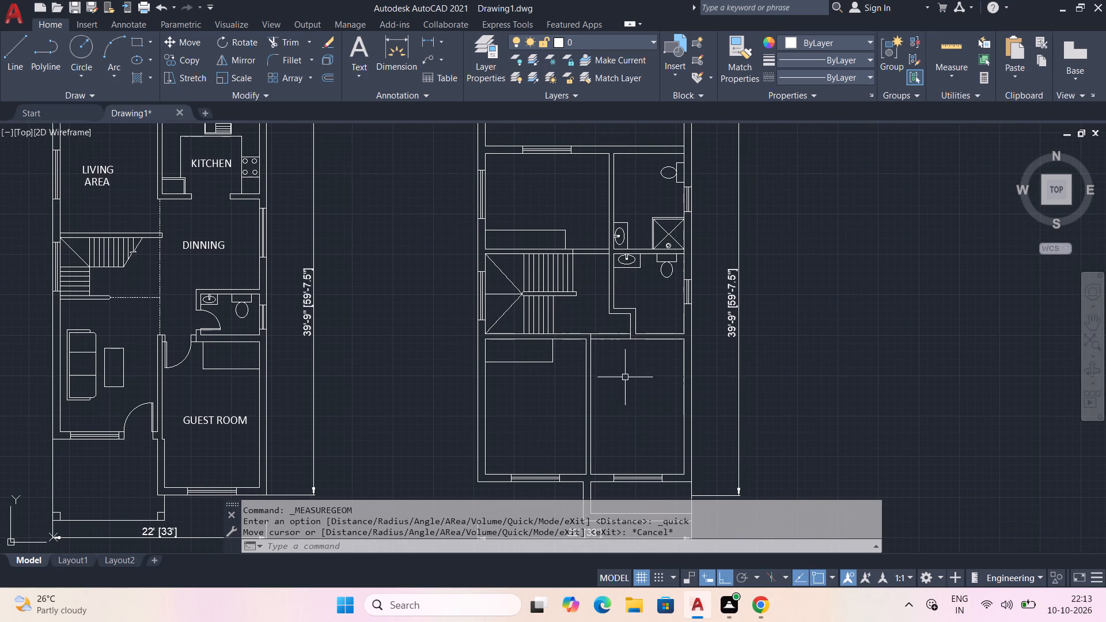
Join the connected segments of both floor plans into polylines, selecting all the geometry of the two plans together.
{"action": "middle_click_drag", "start_coordinate": [635, 426], "coordinate": [636, 347]}
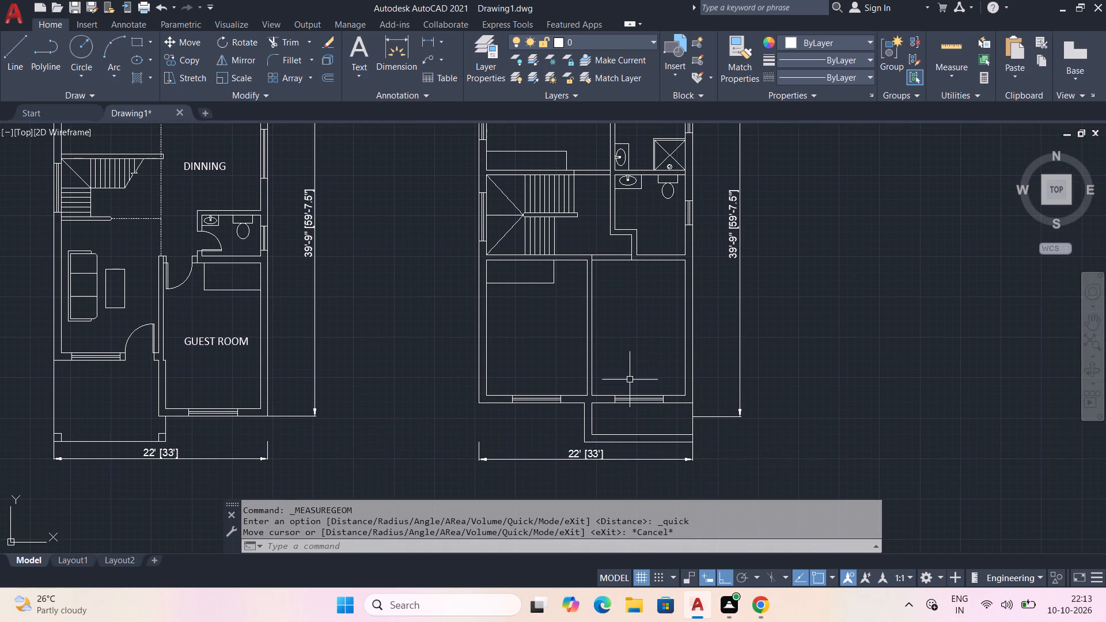
{"action": "scroll", "coordinate": [623, 442], "scroll_direction": "up", "scroll_amount": 1}
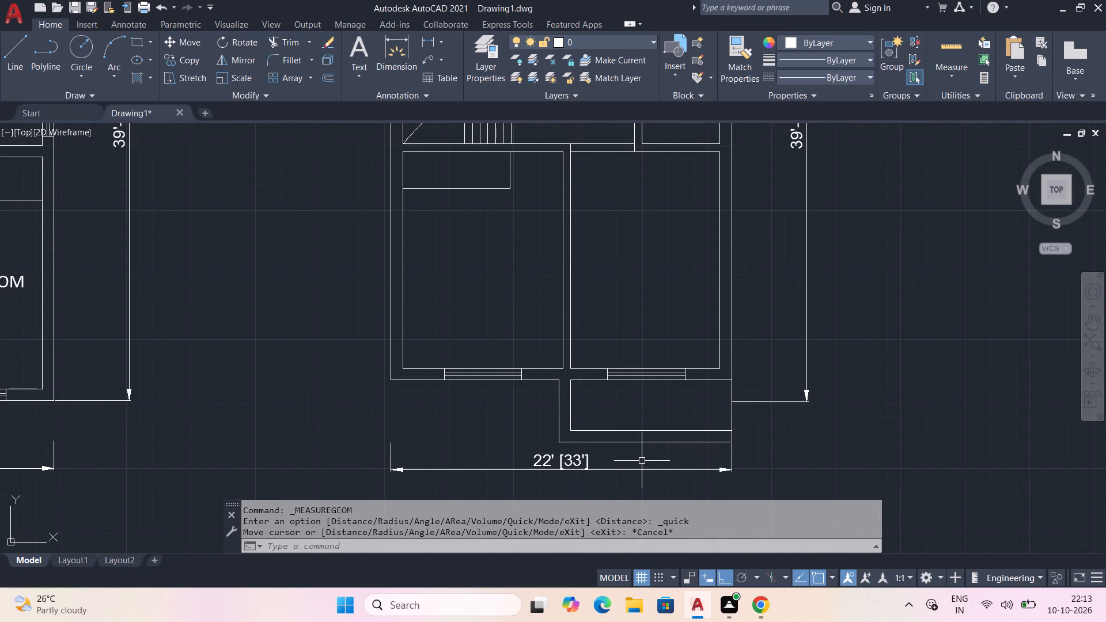
{"action": "scroll", "coordinate": [406, 369], "scroll_direction": "up", "scroll_amount": 1}
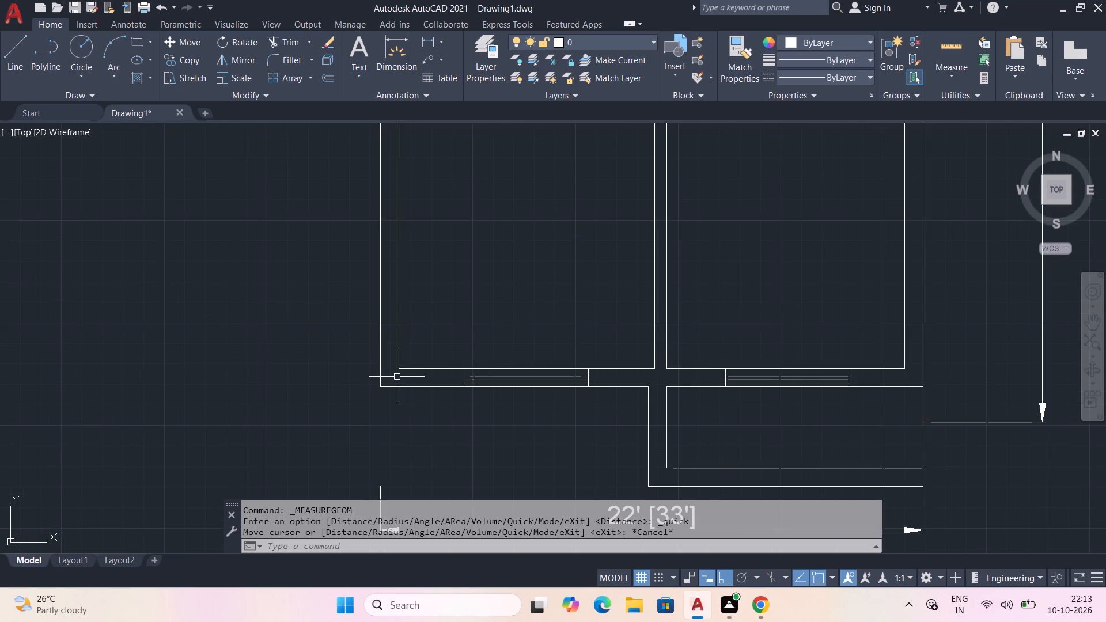
{"action": "scroll", "coordinate": [415, 377], "scroll_direction": "down", "scroll_amount": 3}
{"action": "middle_click_drag", "start_coordinate": [434, 347], "coordinate": [435, 387]}
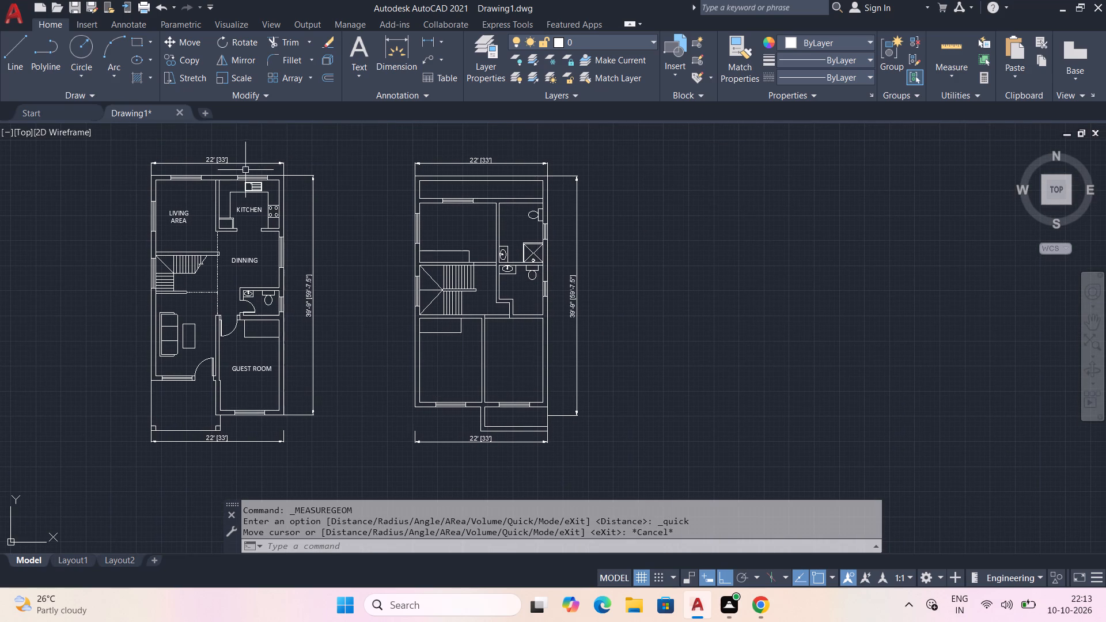
{"action": "left_click", "coordinate": [109, 144]}
{"action": "left_click", "coordinate": [746, 472]}
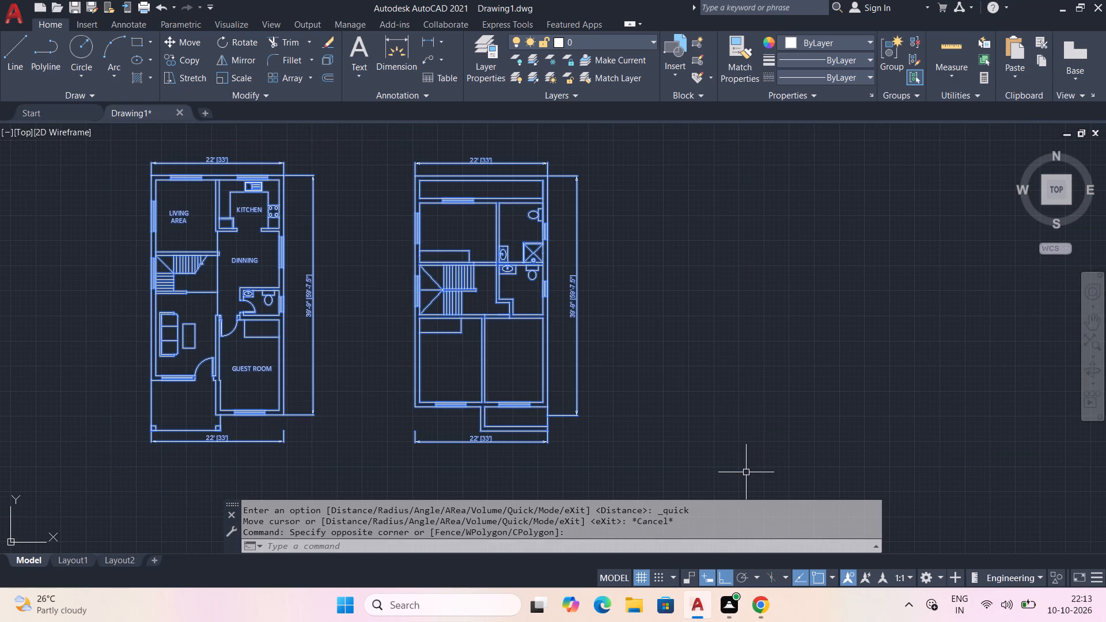
{"action": "type", "text": "JO"}
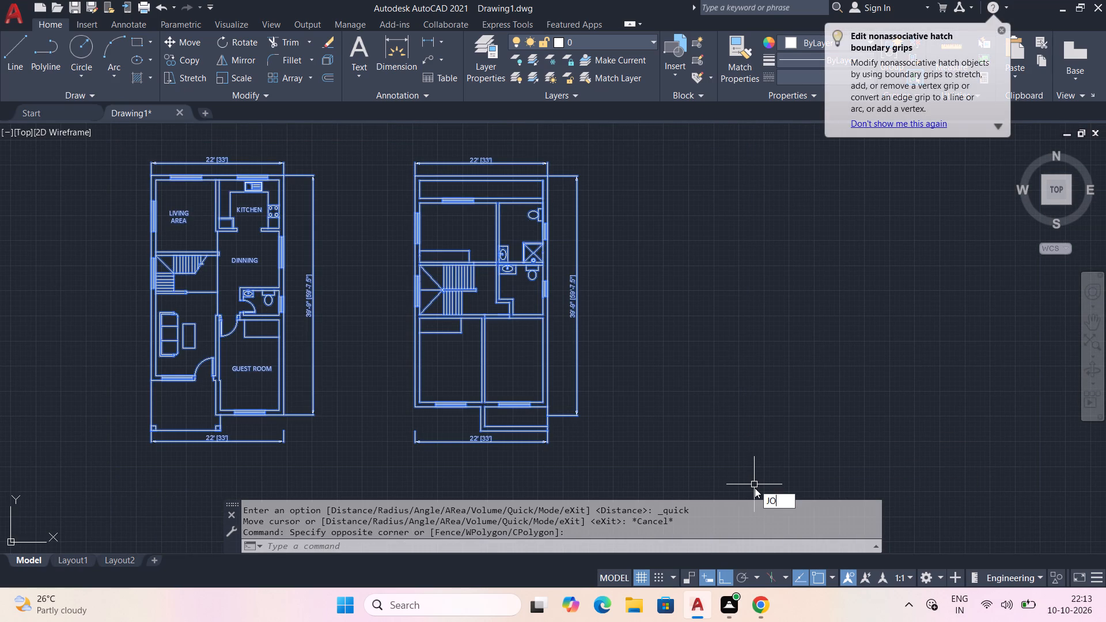
{"action": "key", "text": "i"}
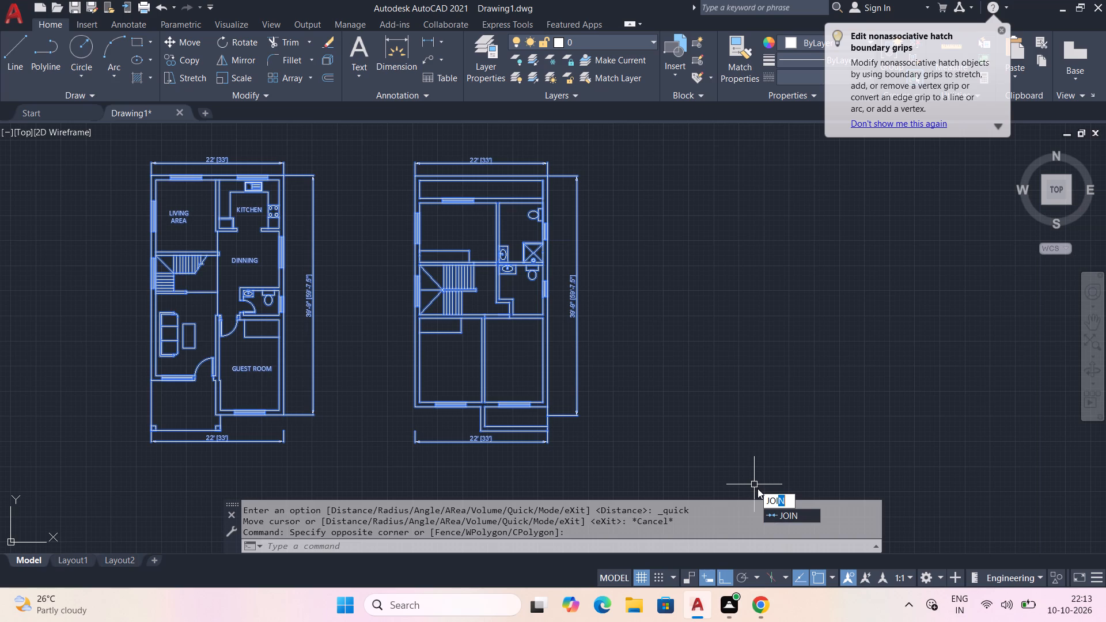
{"action": "type", "text": "N"}
{"action": "key", "text": "space"}
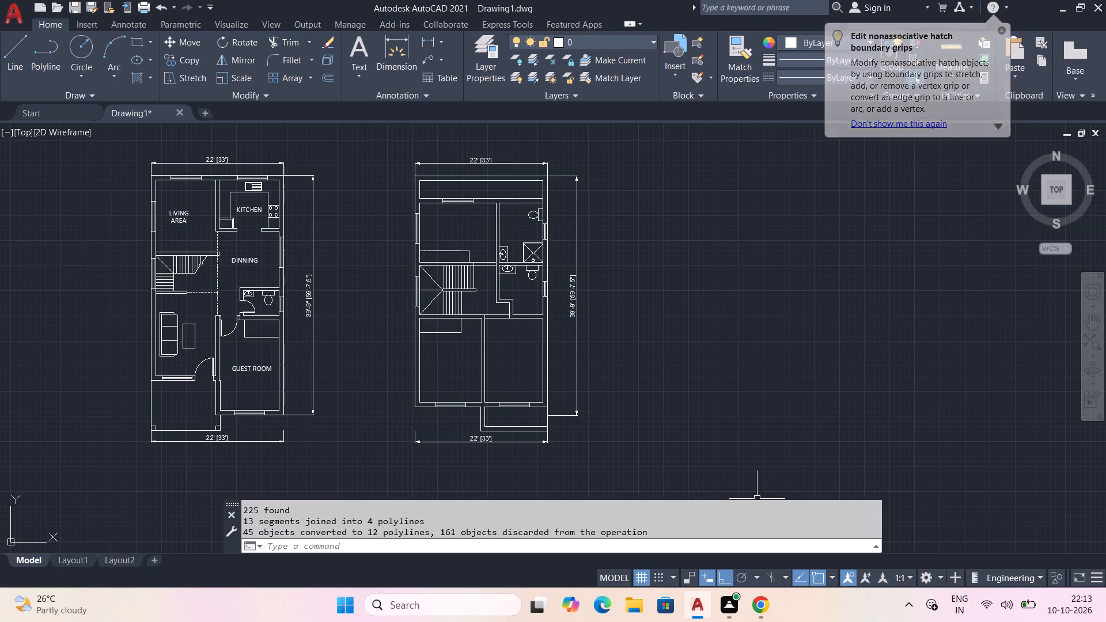